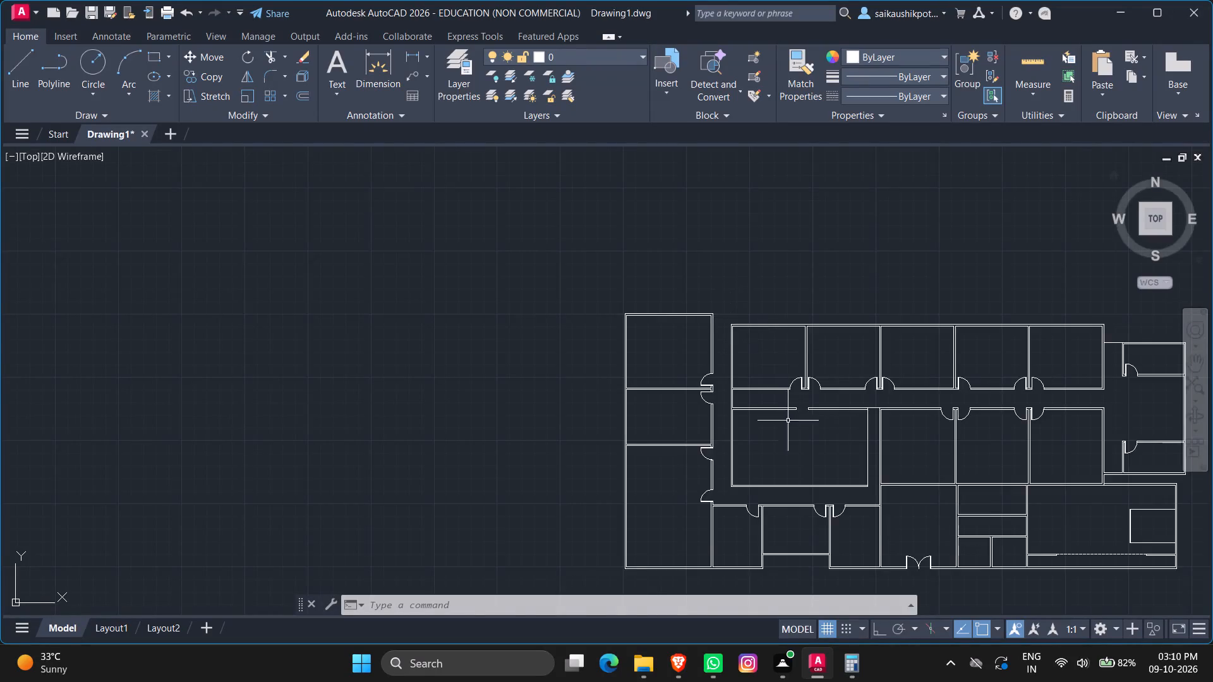
# With ortho on, draw a 4' by 2" door leaf from the east corner of the opening in the large central room's north wall.
pyautogui.scroll(2, 802, 450)
pyautogui.scroll(-1, 717, 408)
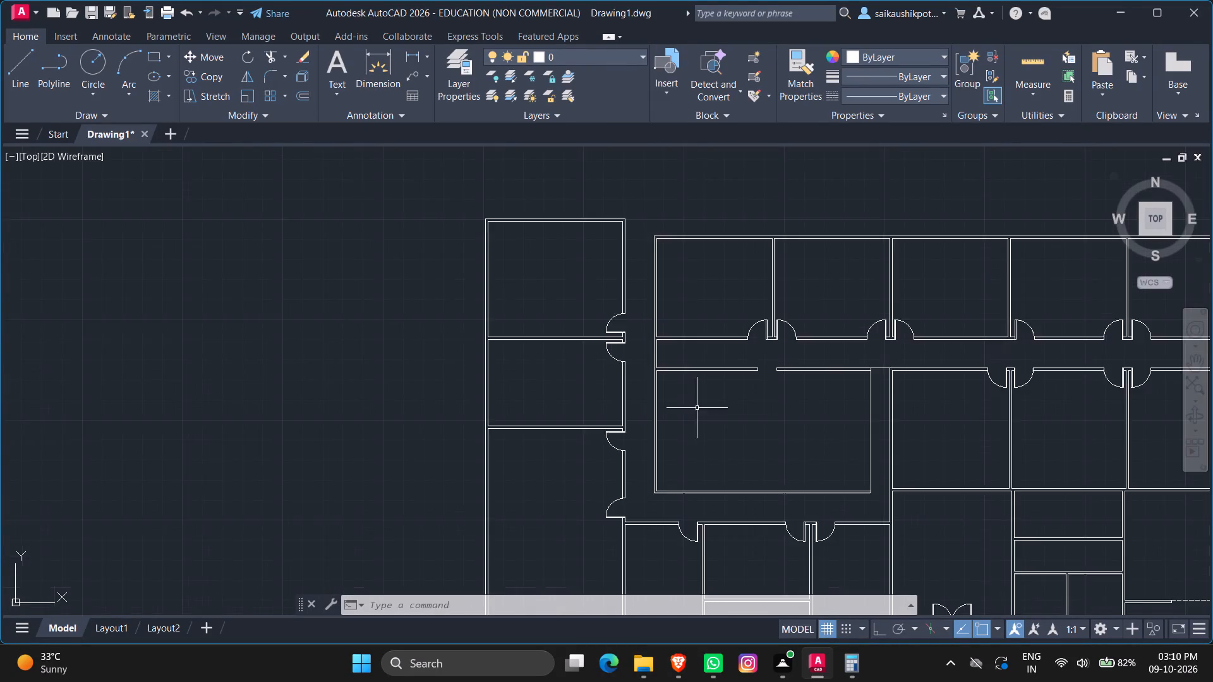
pyautogui.scroll(-1, 684, 408)
pyautogui.scroll(2, 723, 482)
pyautogui.scroll(1, 713, 390)
pyautogui.scroll(-2, 754, 317)
pyautogui.scroll(3, 746, 229)
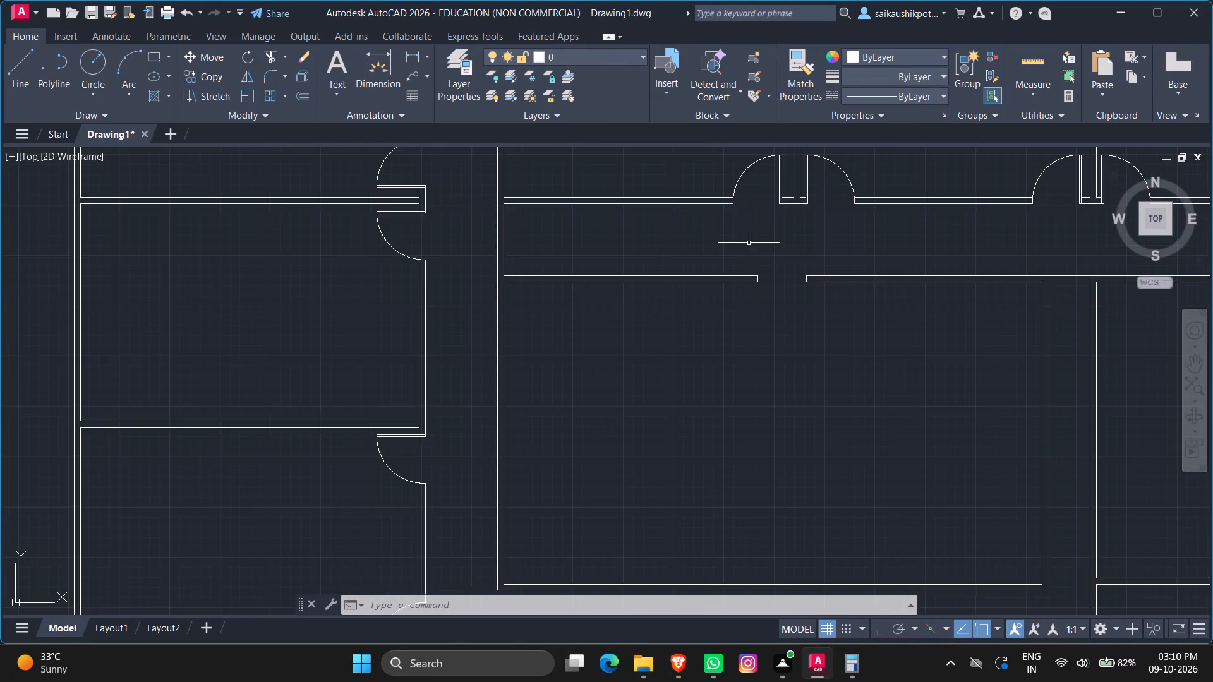
pyautogui.press('l')
pyautogui.press('Return')
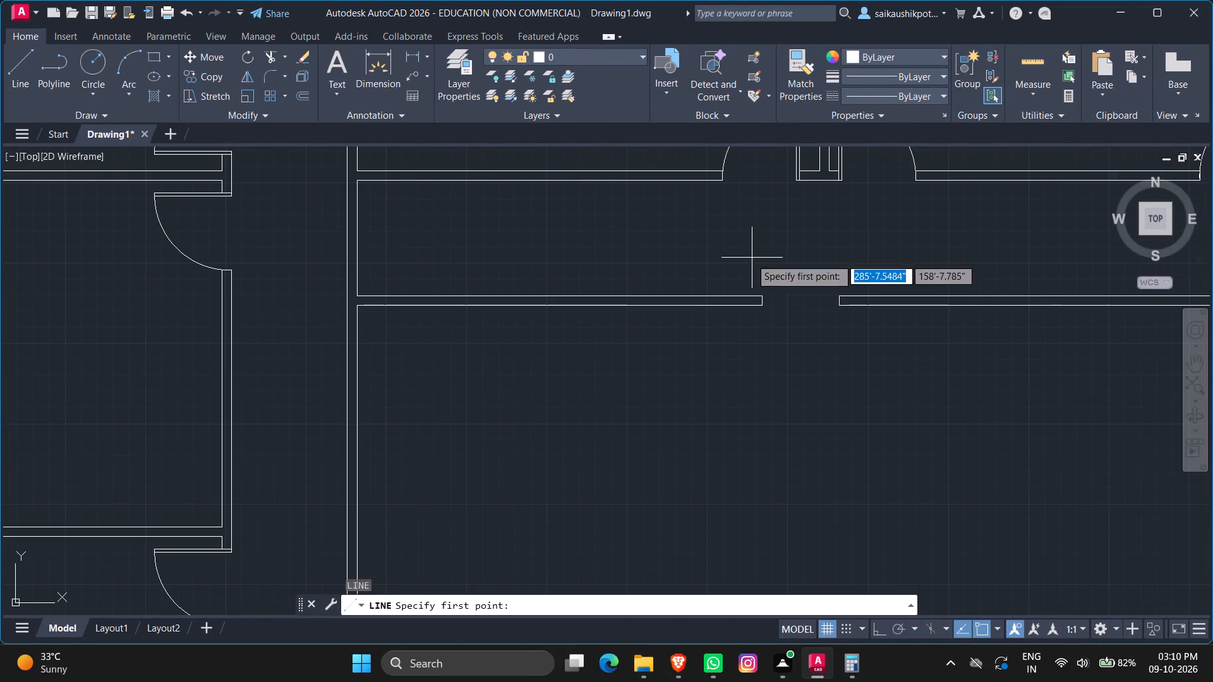
pyautogui.click(838, 295)
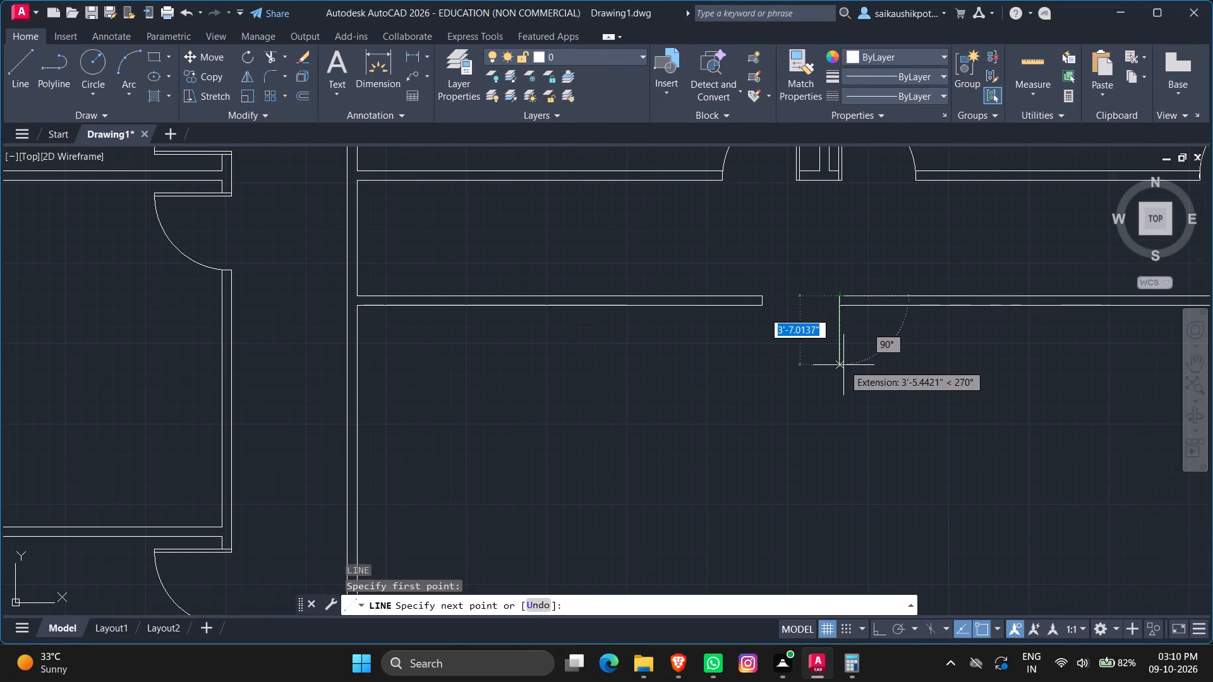
pyautogui.press('F8')
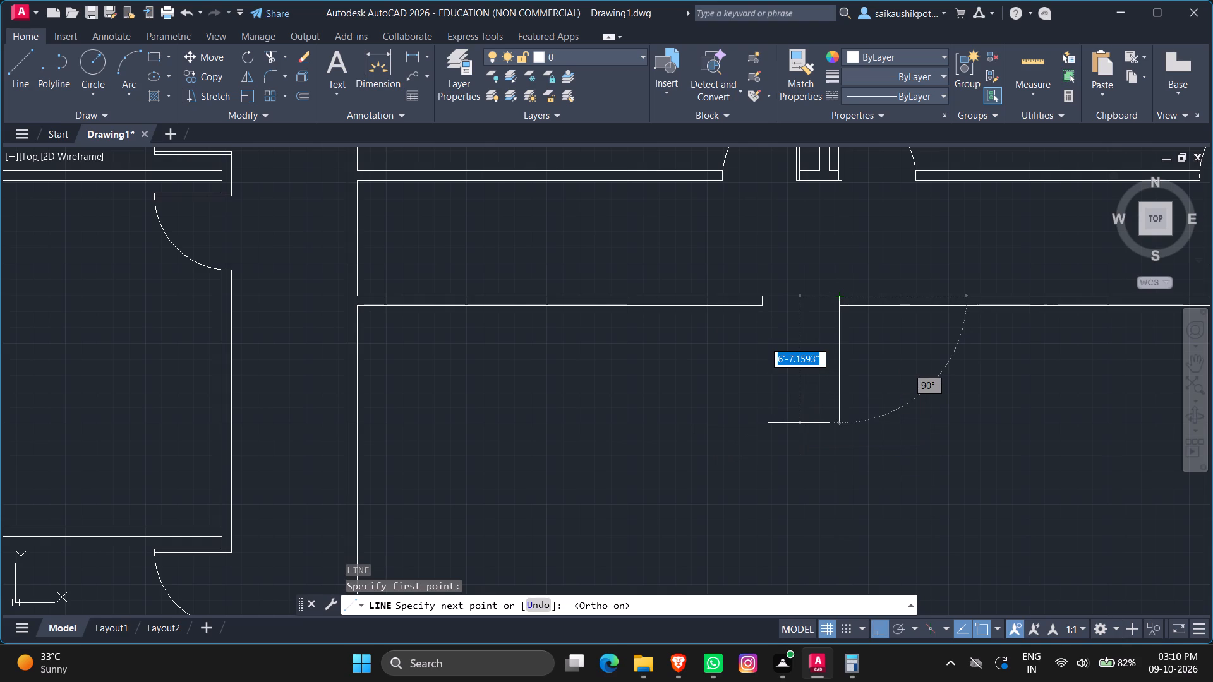
pyautogui.write("4'")
pyautogui.press('Return')
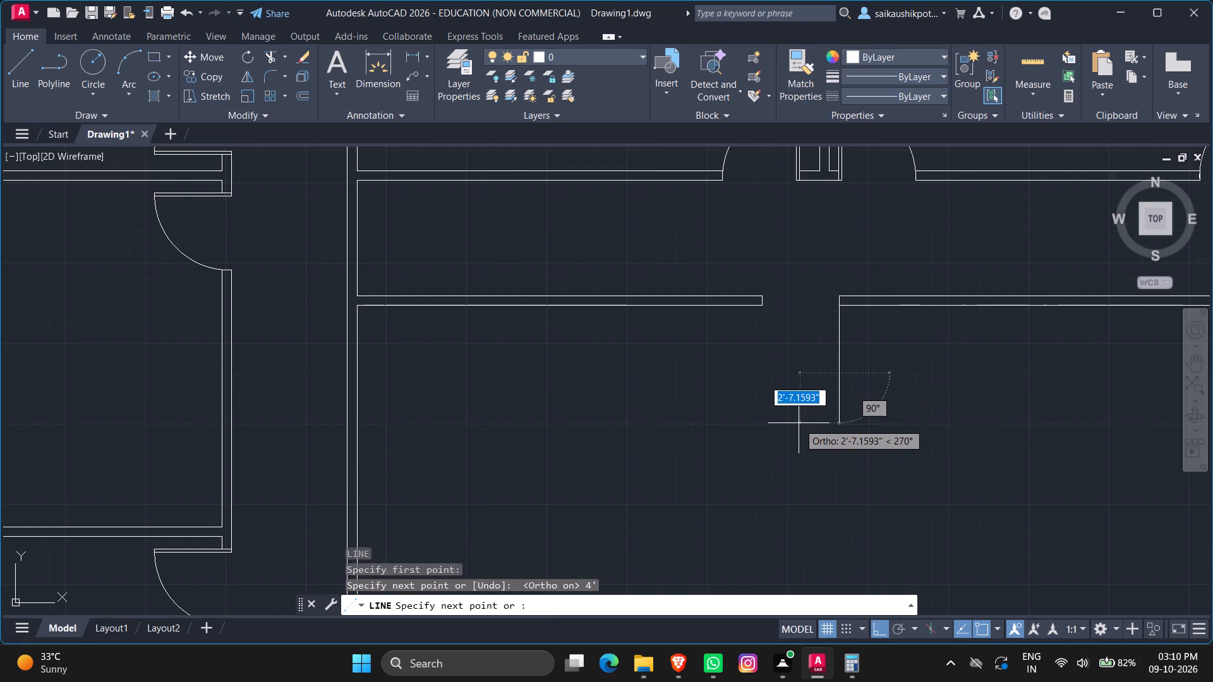
pyautogui.write('2"')
pyautogui.press('Return')
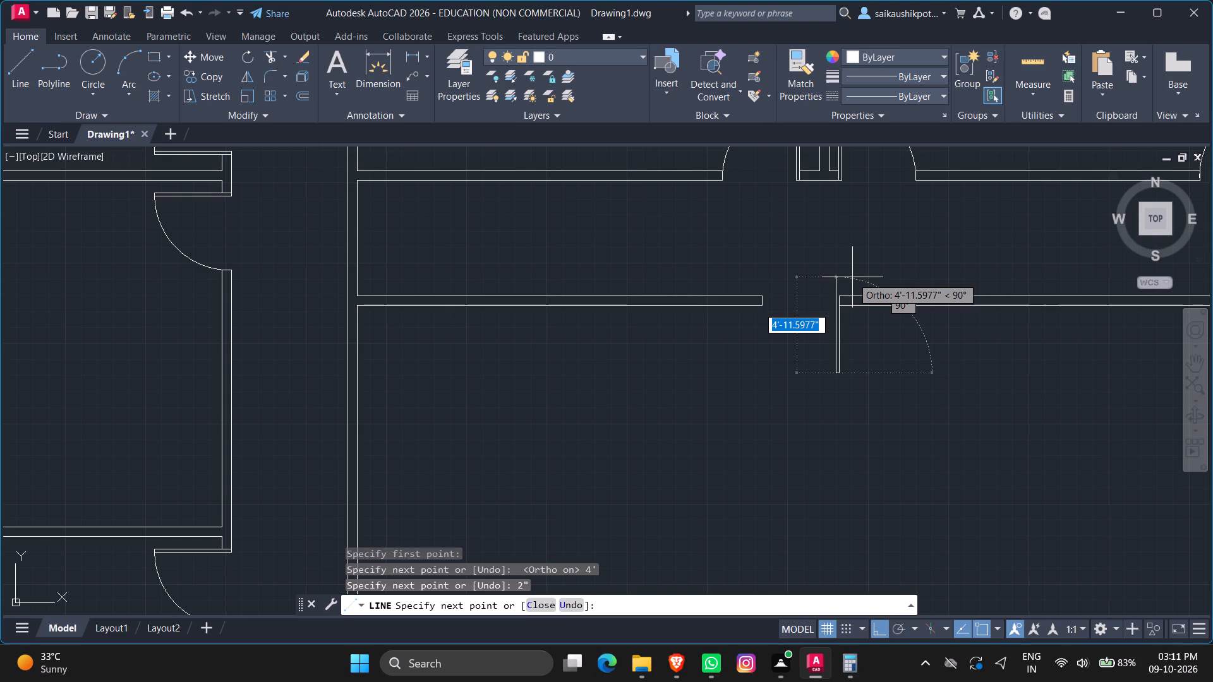
pyautogui.press('4')
pyautogui.press("'")
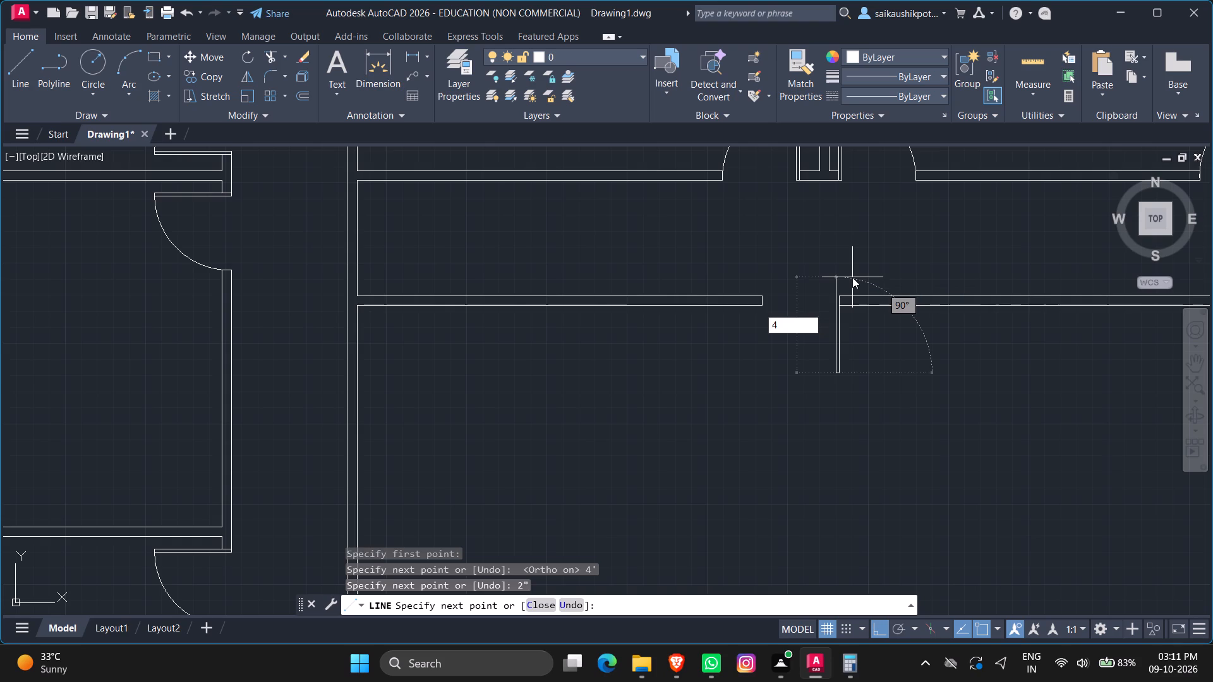
pyautogui.press('Return')
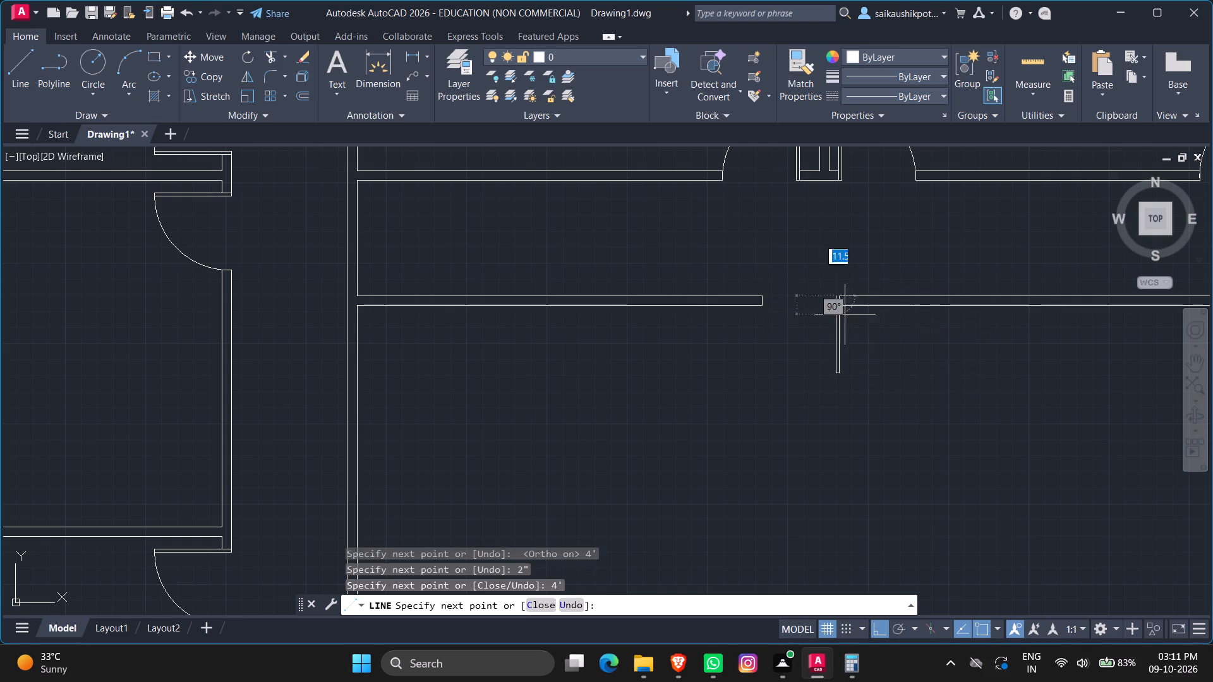
pyautogui.scroll(3, 835, 287)
pyautogui.click(838, 316)
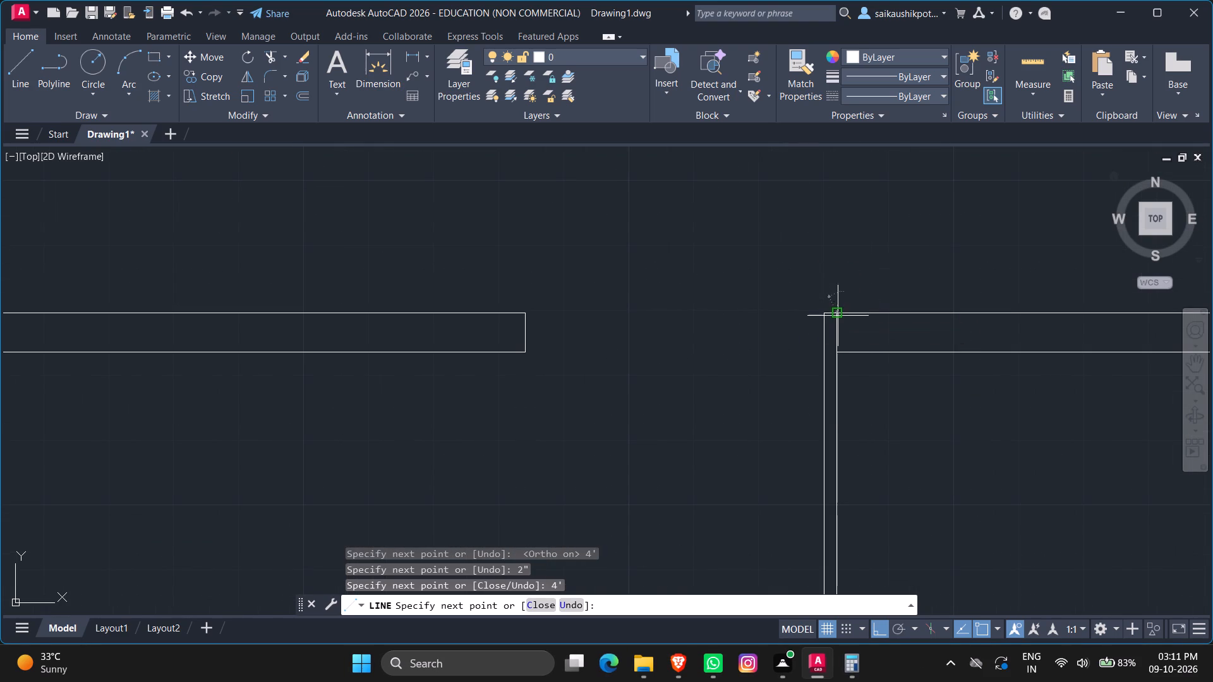
pyautogui.press('Escape')
# With ortho off, draw a three-point swing arc from the west side of the opening to the free end of the door leaf.
pyautogui.scroll(-3, 872, 335)
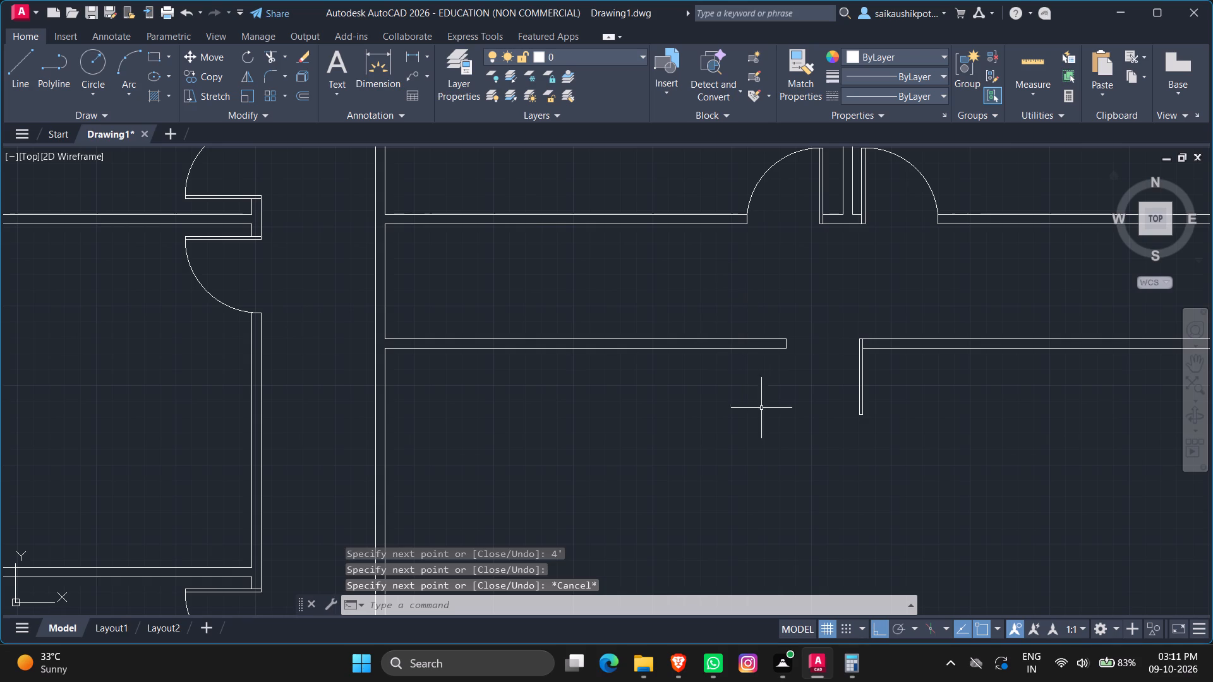
pyautogui.click(126, 55)
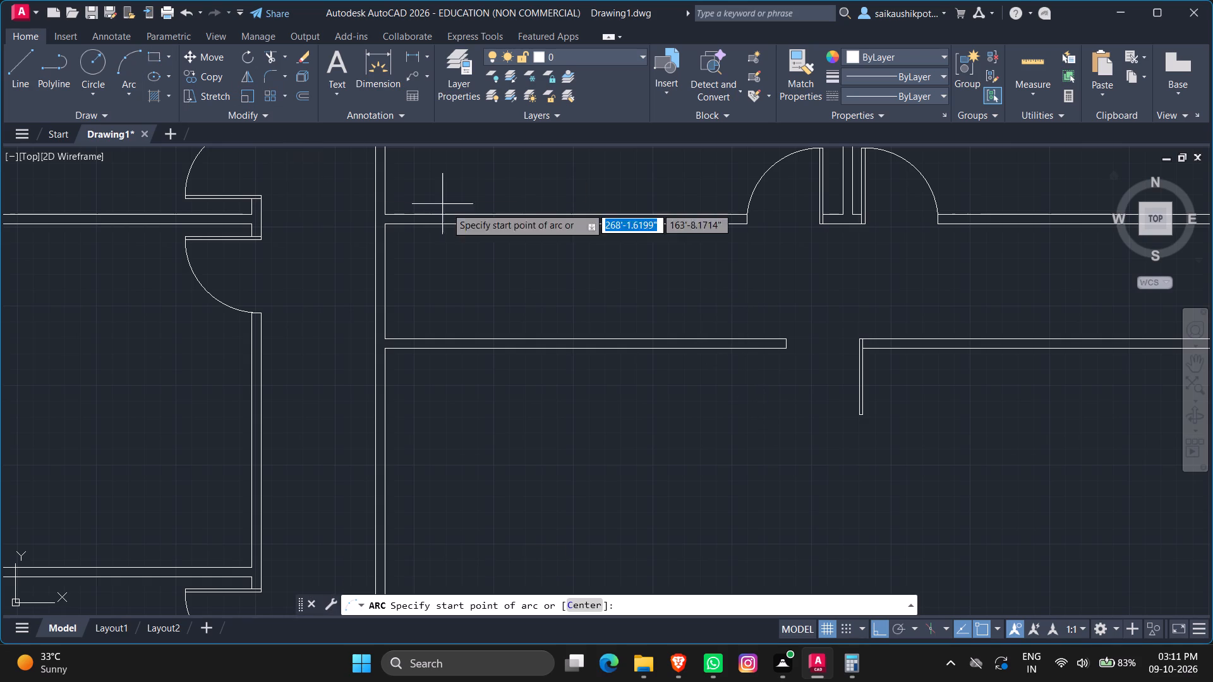
pyautogui.press('F8')
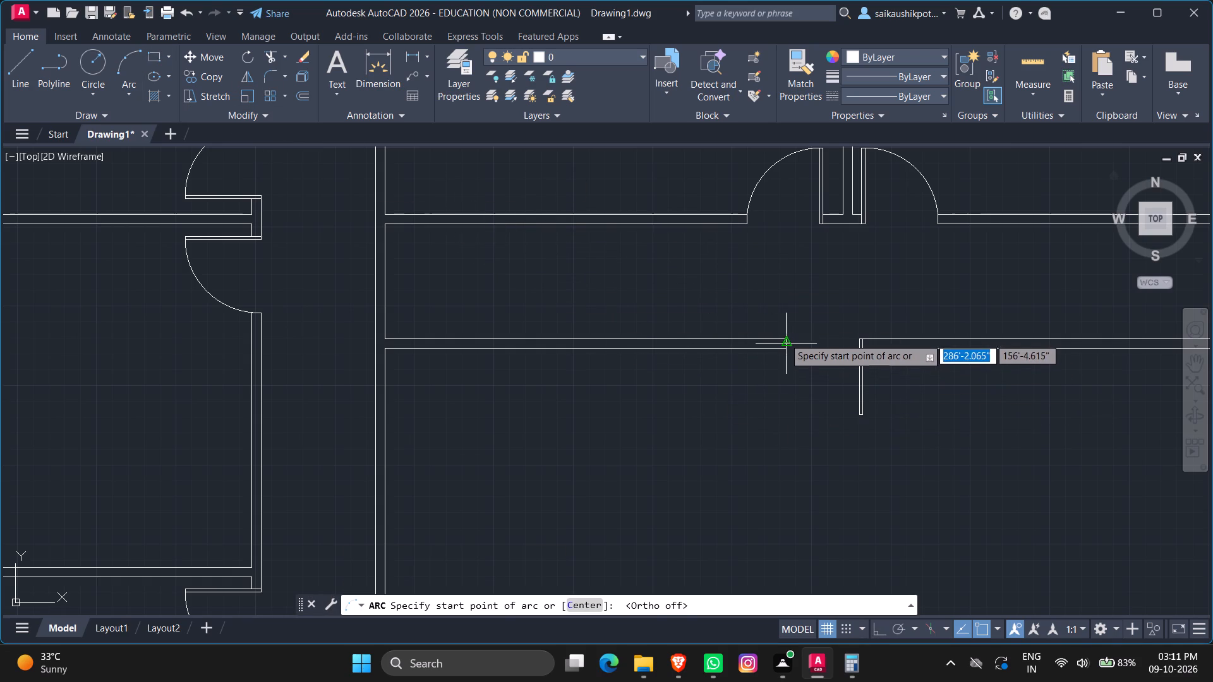
pyautogui.click(783, 336)
pyautogui.click(806, 390)
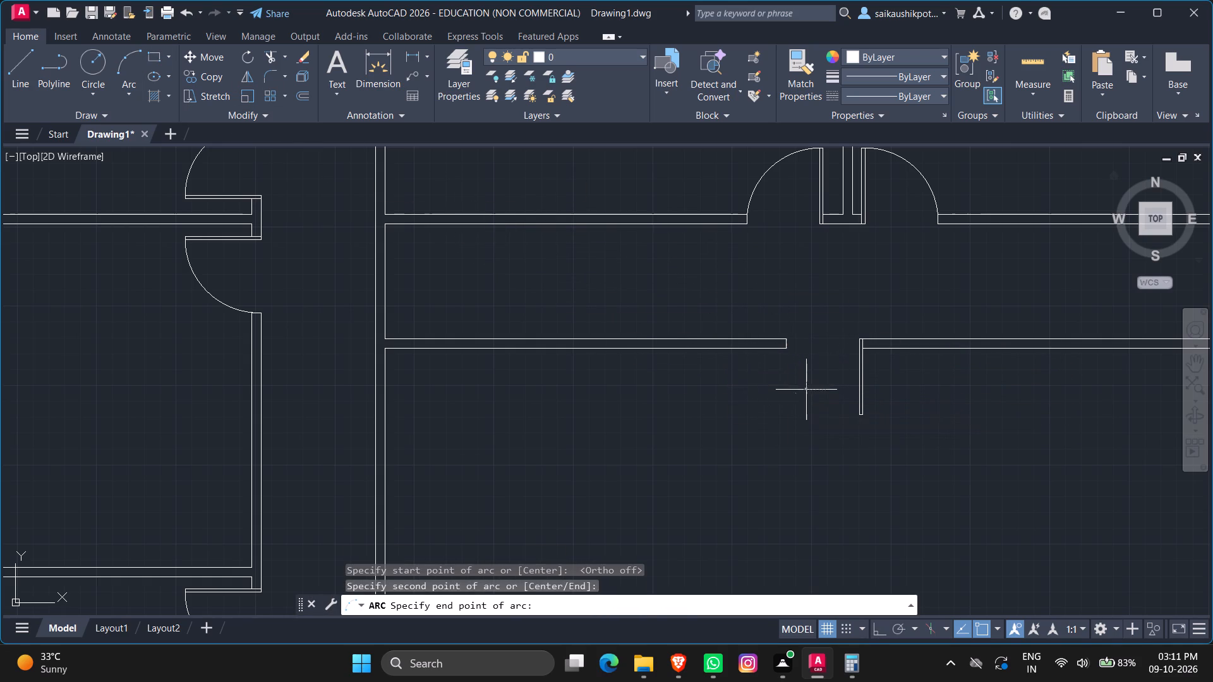
pyautogui.scroll(4, 857, 424)
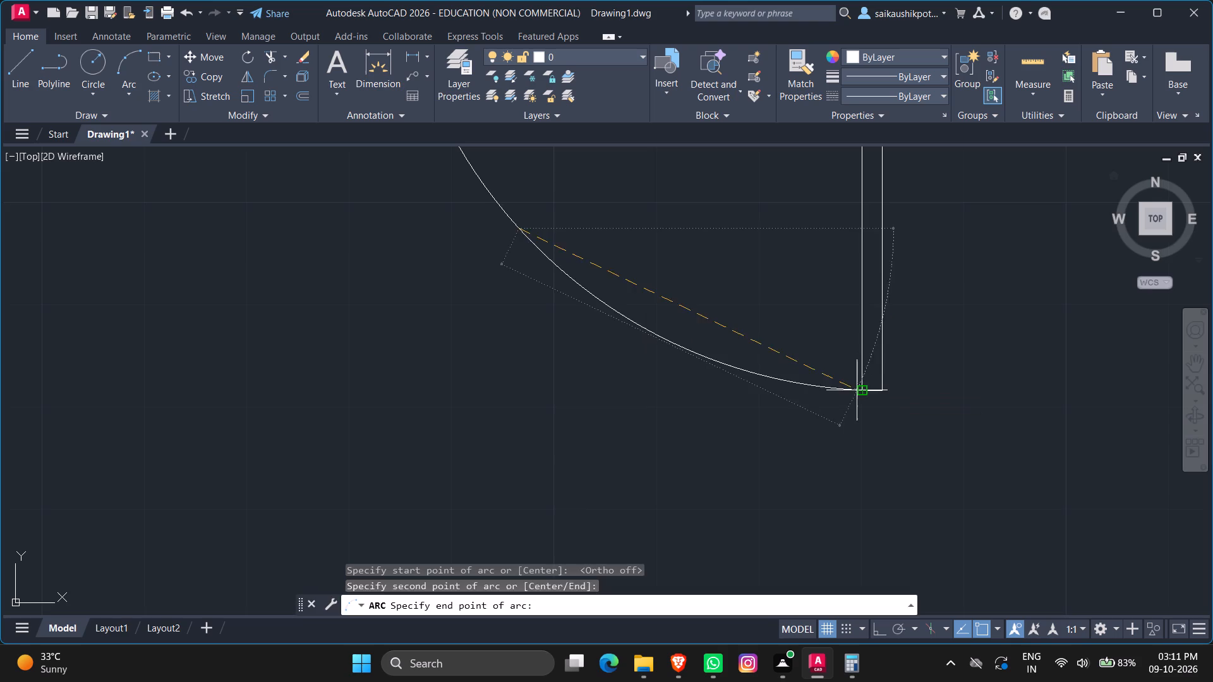
pyautogui.click(857, 390)
# Stretch the new door arc's midpoint grip slightly outward to adjust its curvature.
pyautogui.scroll(-2, 842, 451)
pyautogui.click(756, 364)
pyautogui.click(709, 419)
pyautogui.scroll(3, 720, 399)
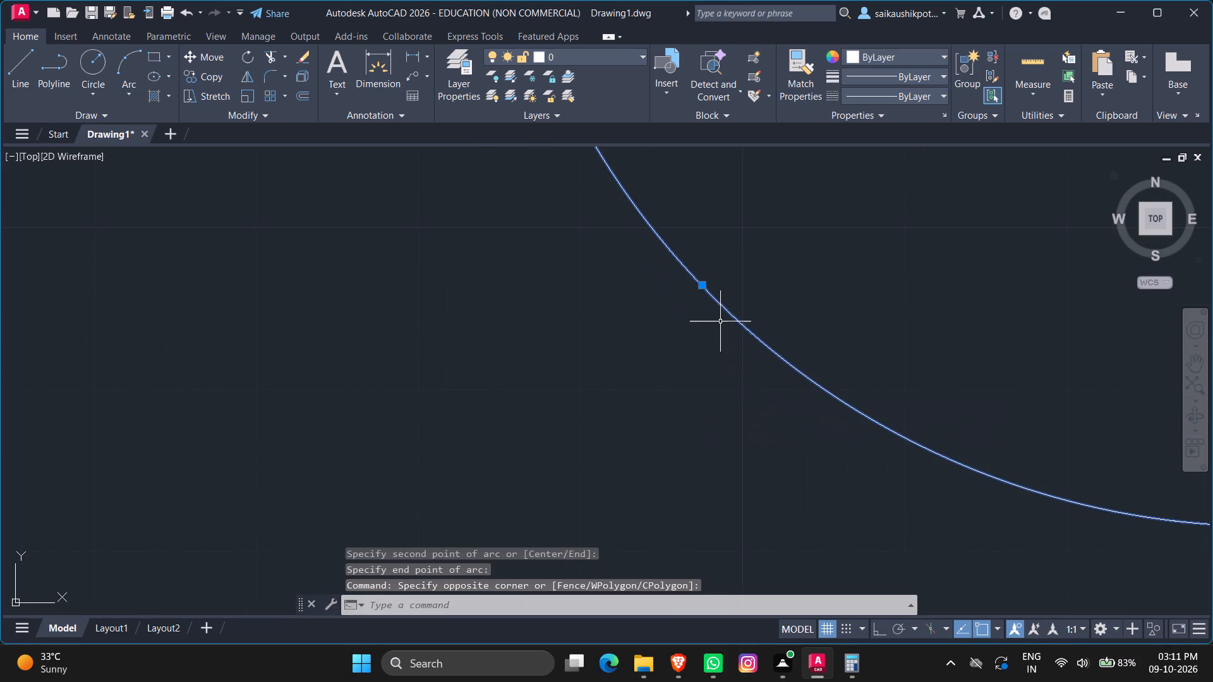
pyautogui.click(703, 287)
pyautogui.scroll(1, 687, 311)
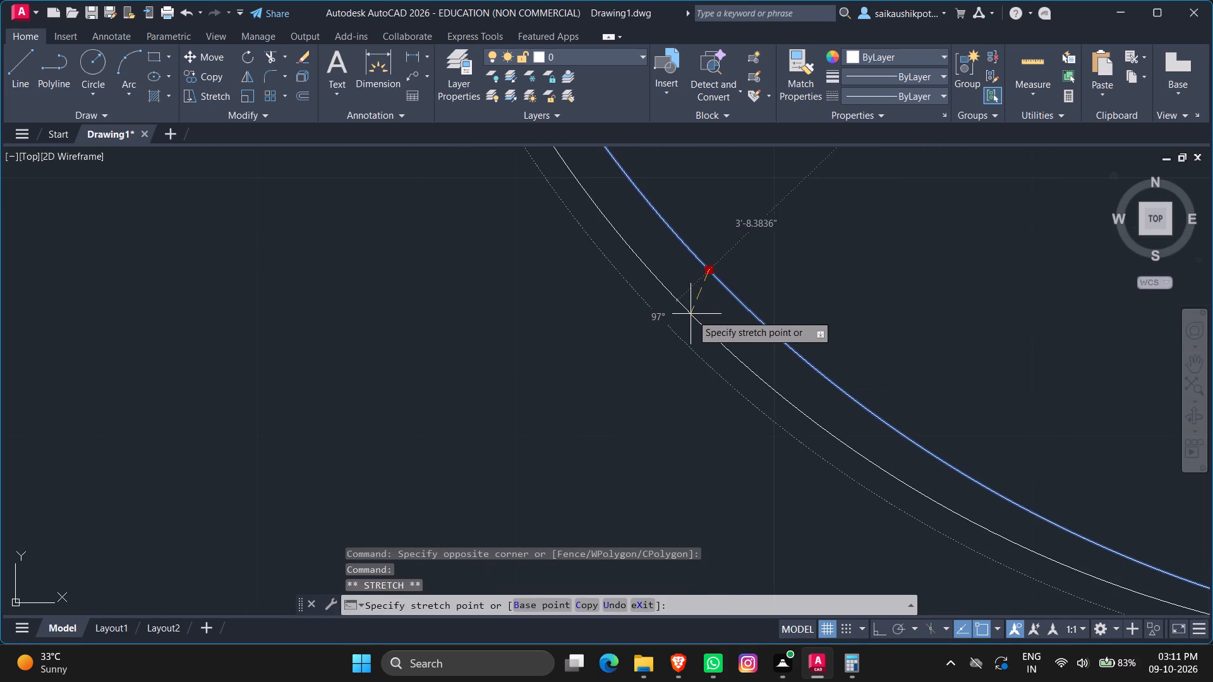
pyautogui.click(729, 313)
pyautogui.press('Escape')
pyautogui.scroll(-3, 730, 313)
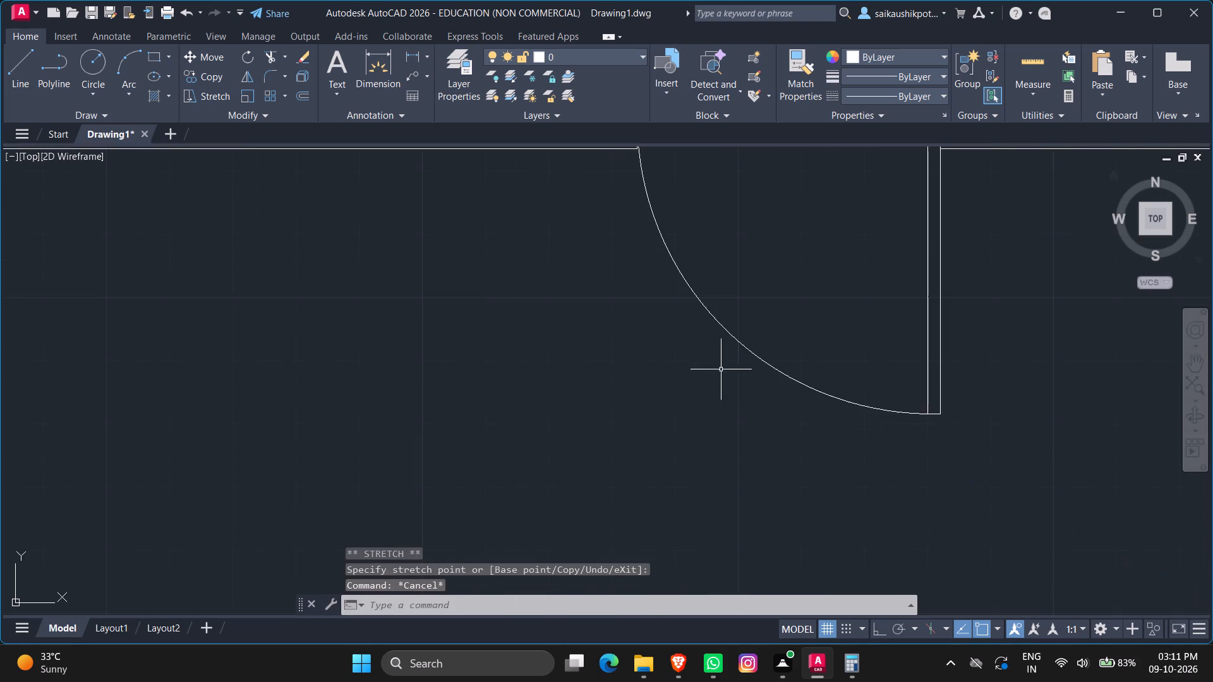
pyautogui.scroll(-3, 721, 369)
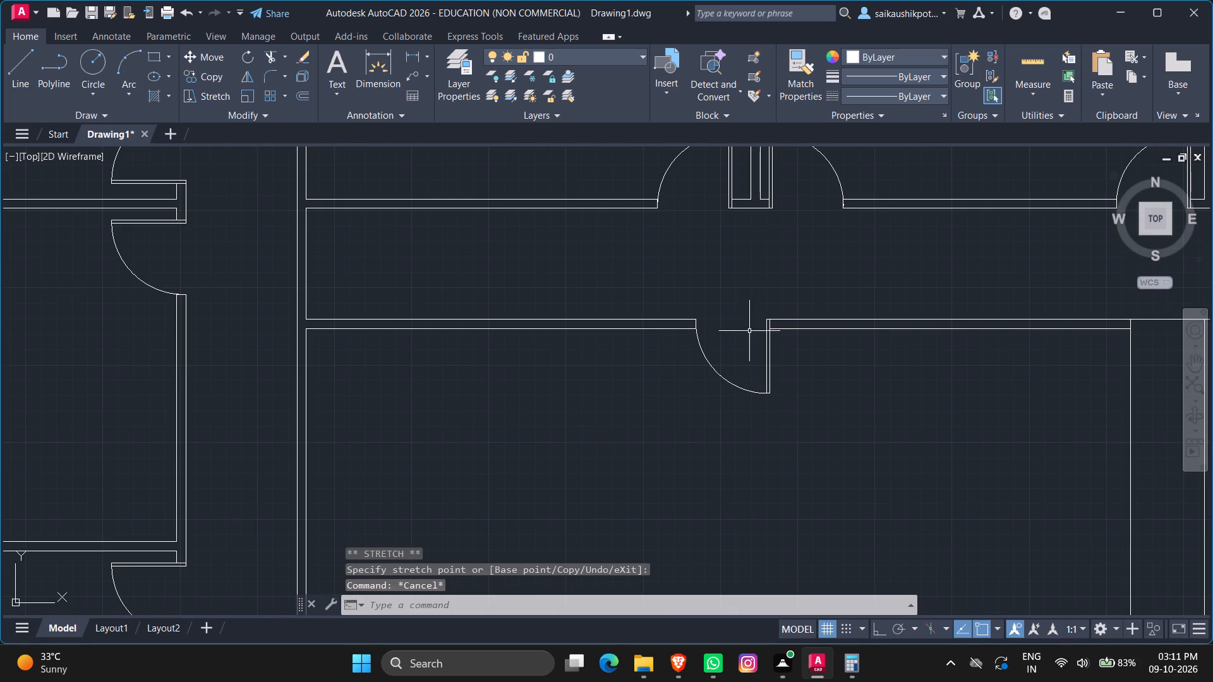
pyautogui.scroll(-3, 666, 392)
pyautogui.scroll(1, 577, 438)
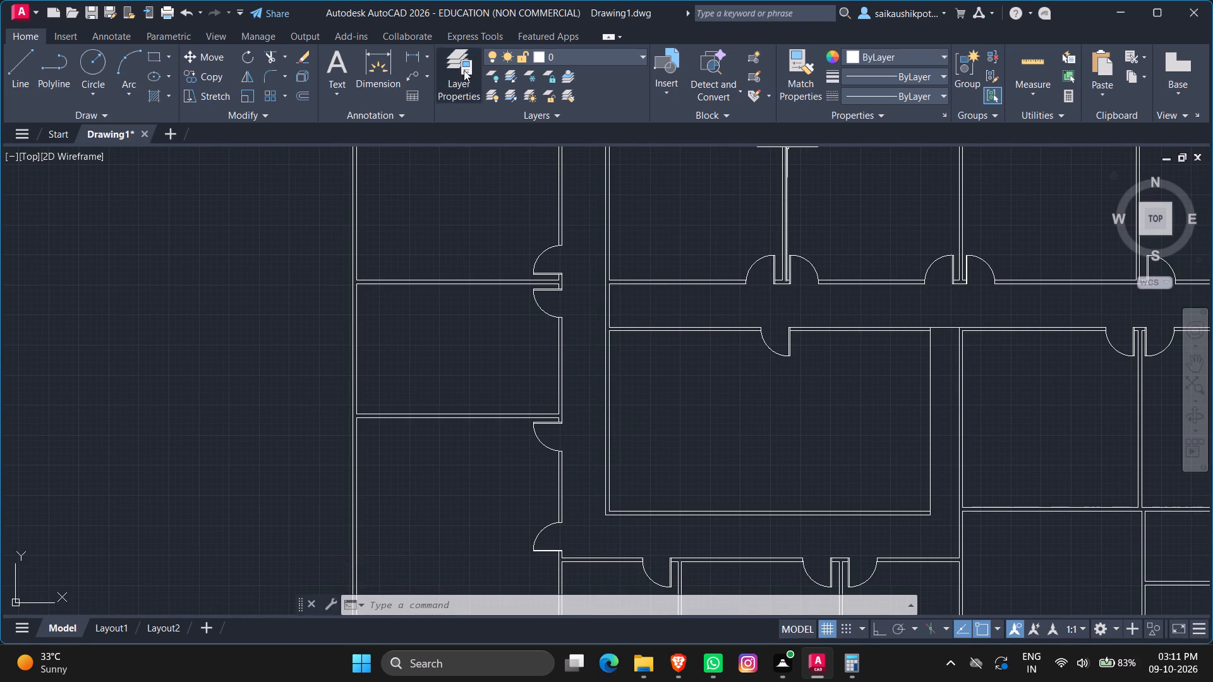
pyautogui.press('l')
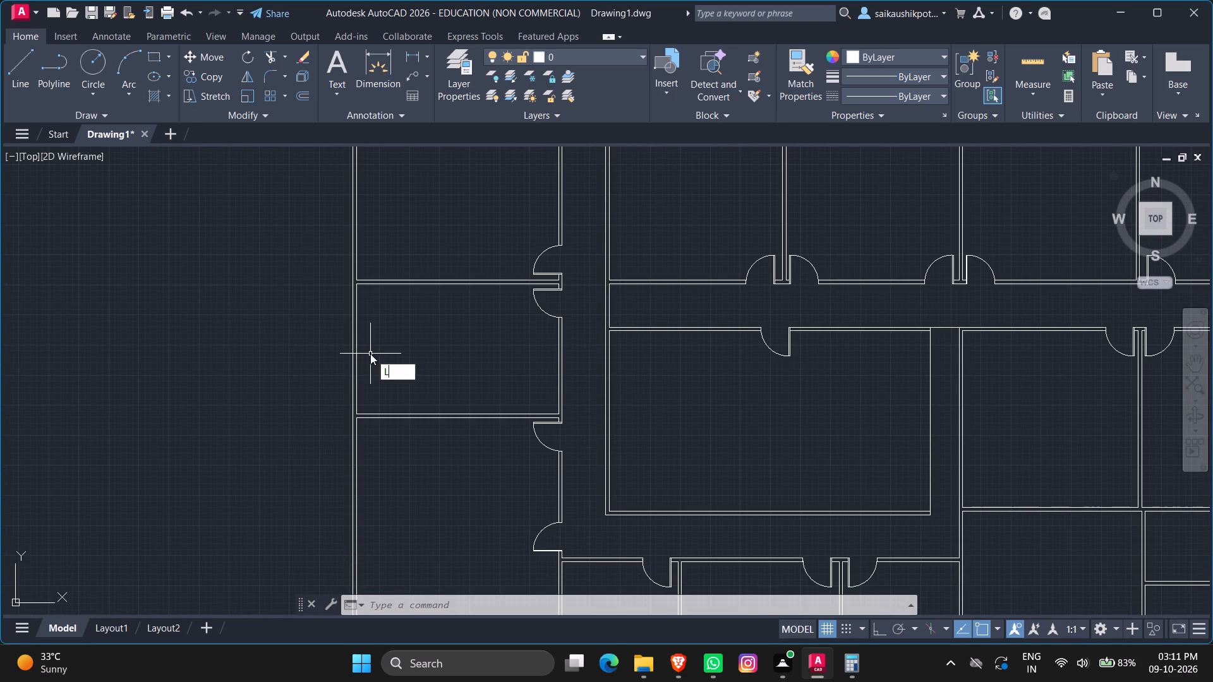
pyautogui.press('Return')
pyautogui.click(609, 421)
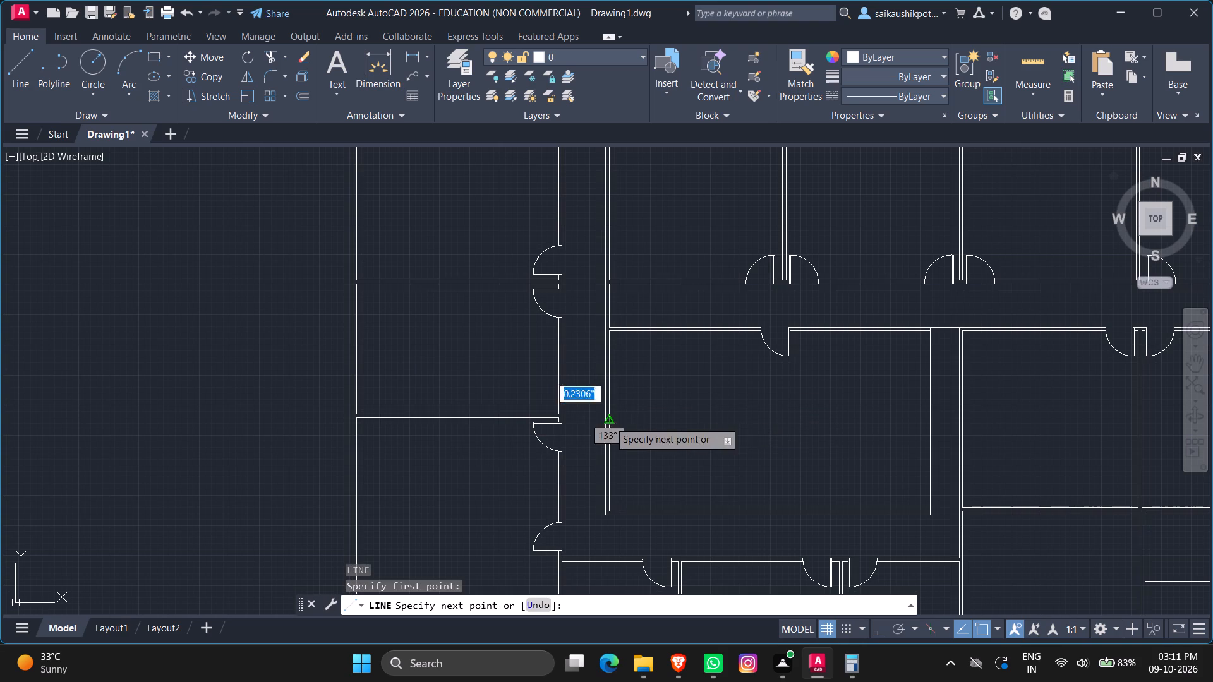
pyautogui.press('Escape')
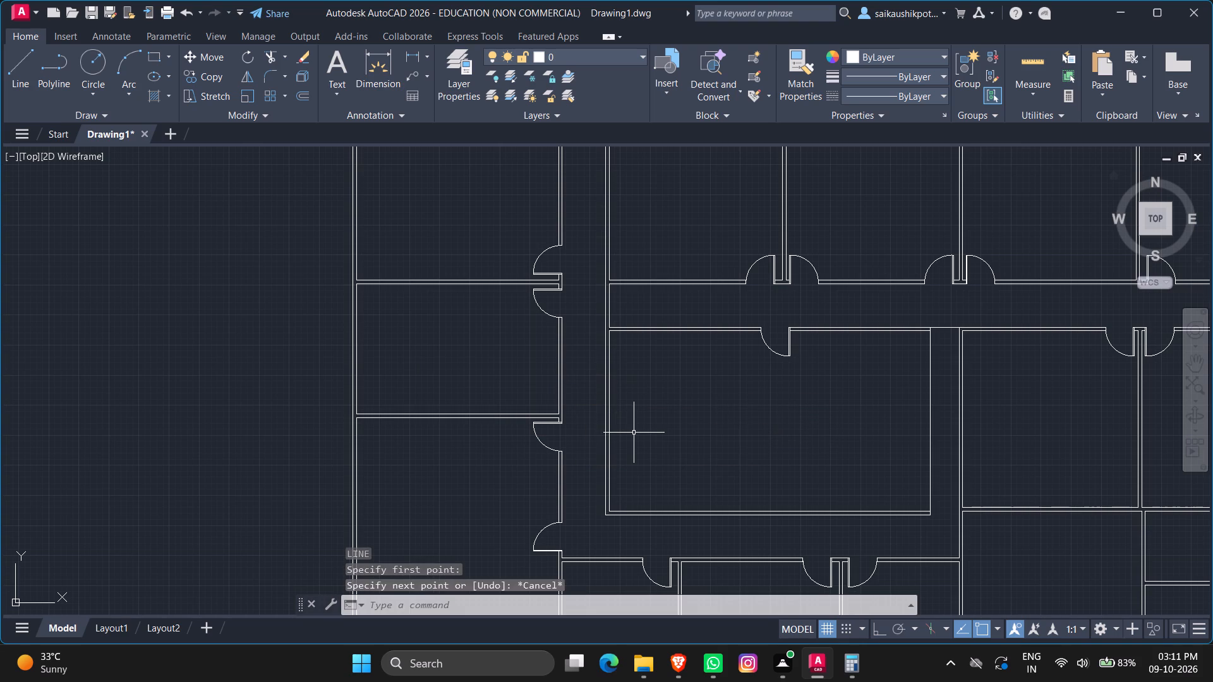
# Draw a short line across the thickness of the central room's west wall, starting at the midpoint of its inner face.
pyautogui.scroll(3, 633, 433)
pyautogui.scroll(-3, 567, 439)
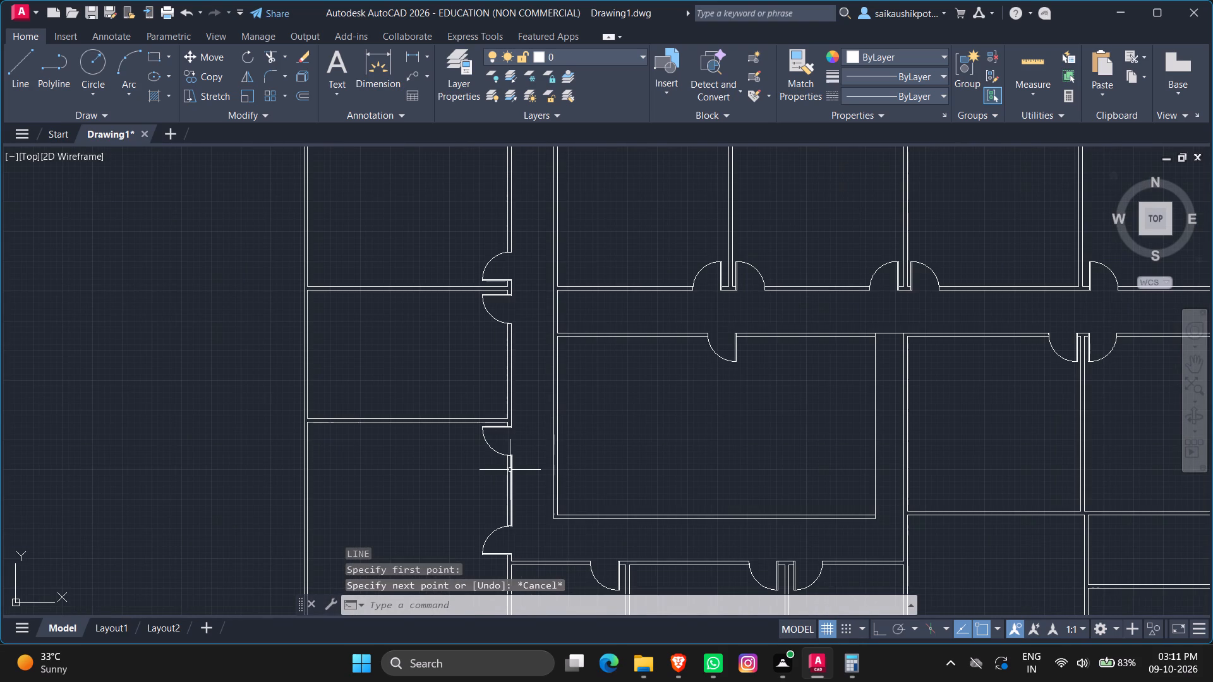
pyautogui.press('l')
pyautogui.press('Return')
pyautogui.scroll(-2, 606, 429)
pyautogui.scroll(4, 571, 458)
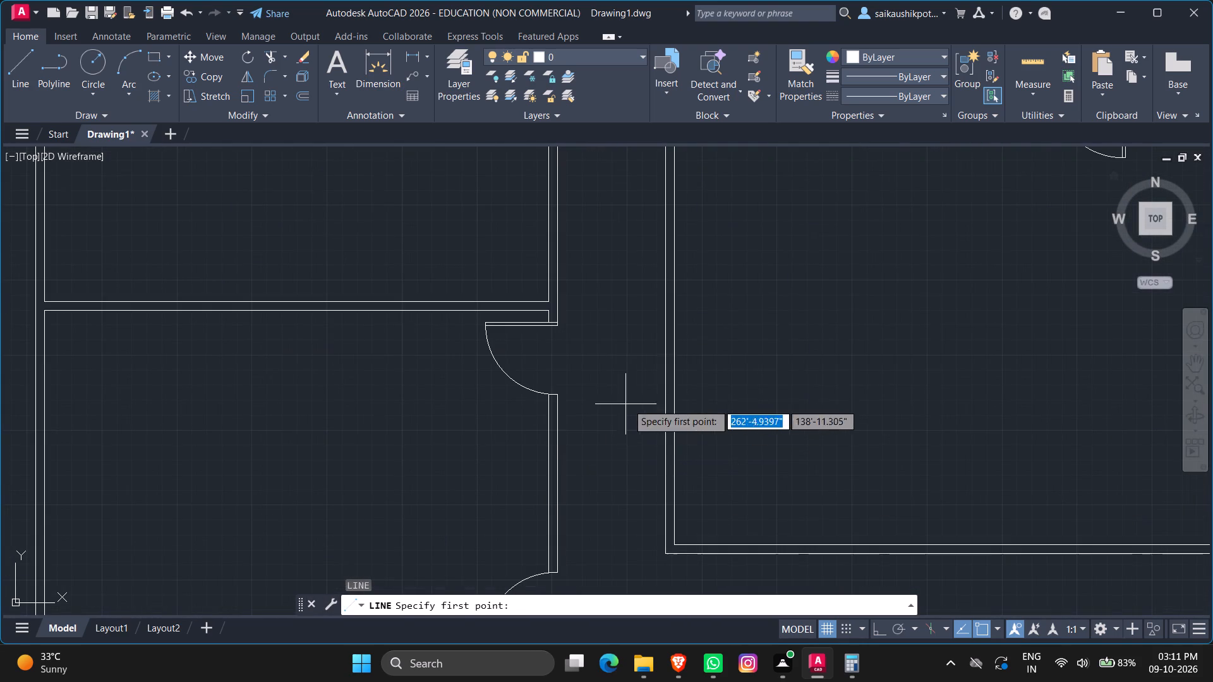
pyautogui.click(676, 318)
pyautogui.scroll(3, 651, 311)
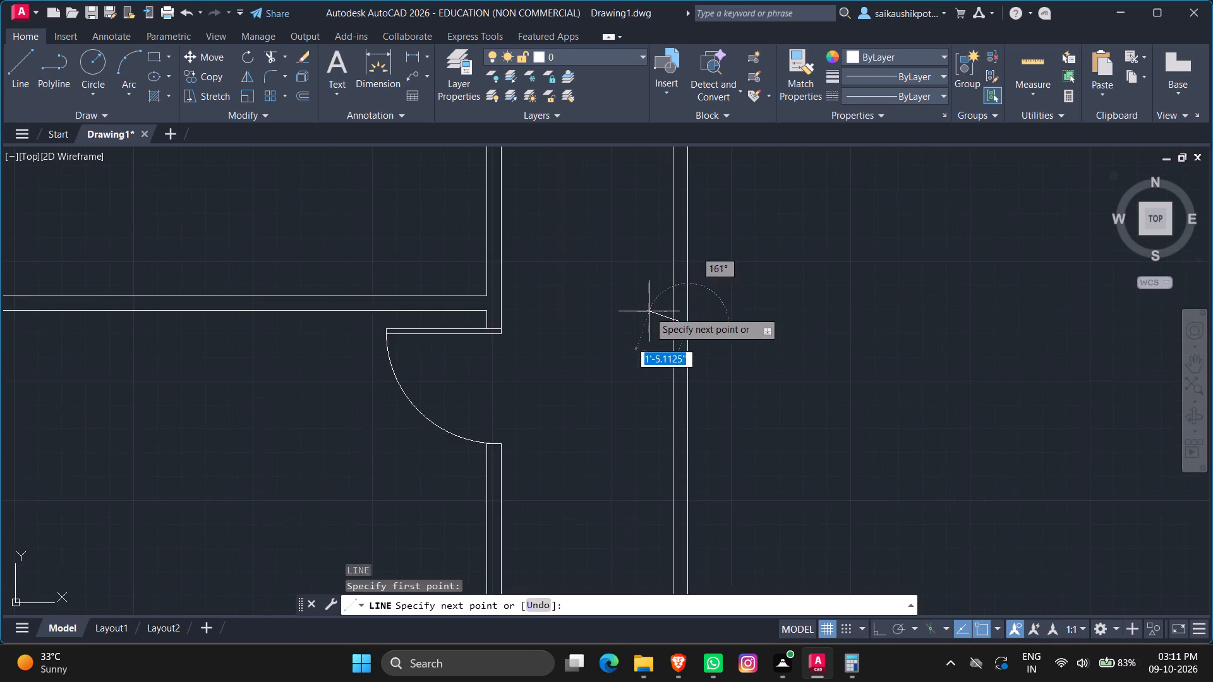
pyautogui.scroll(1, 649, 311)
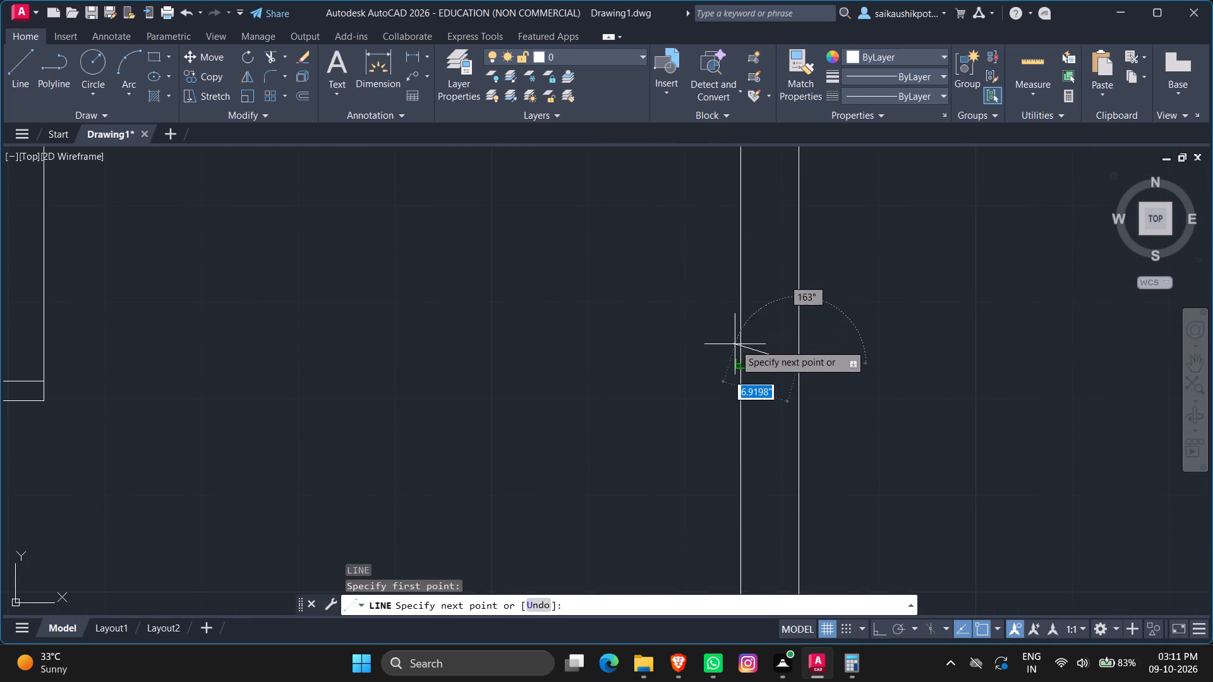
pyautogui.click(737, 363)
pyautogui.press('Escape')
pyautogui.press('Escape')
pyautogui.scroll(-1, 543, 369)
pyautogui.press('Escape')
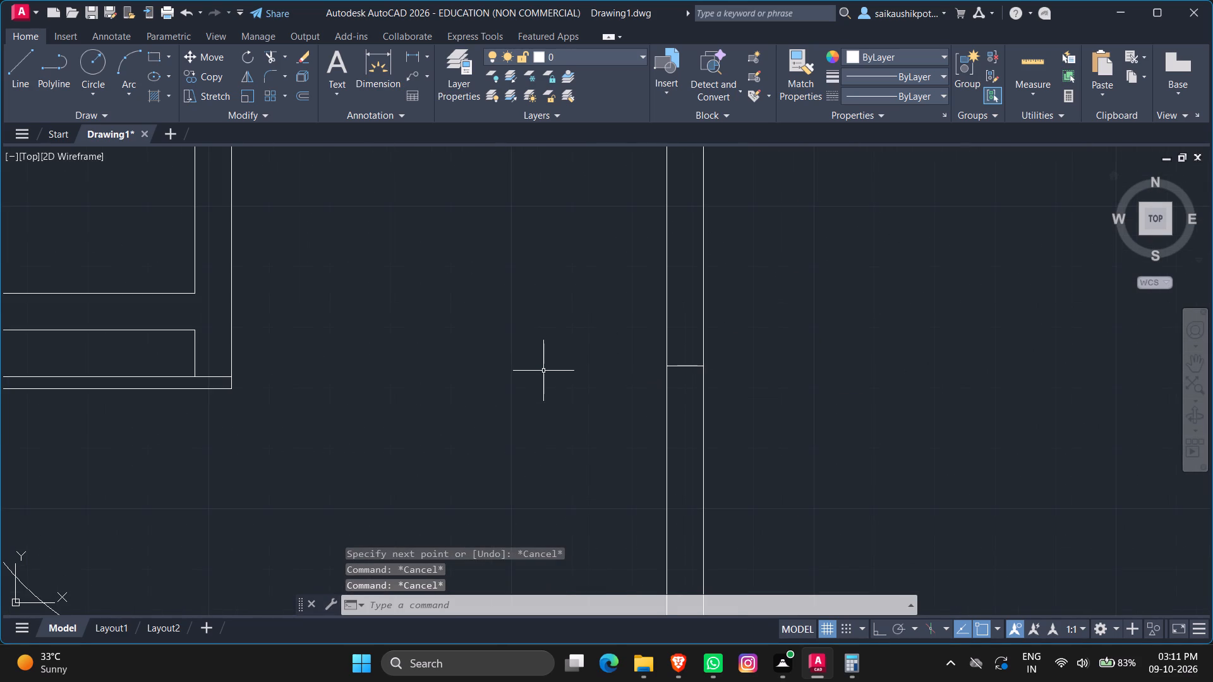
# Offset the short cross line in the west wall by 2' to both its north and south sides.
pyautogui.scroll(-3, 543, 371)
pyautogui.scroll(2, 543, 371)
pyautogui.press('o')
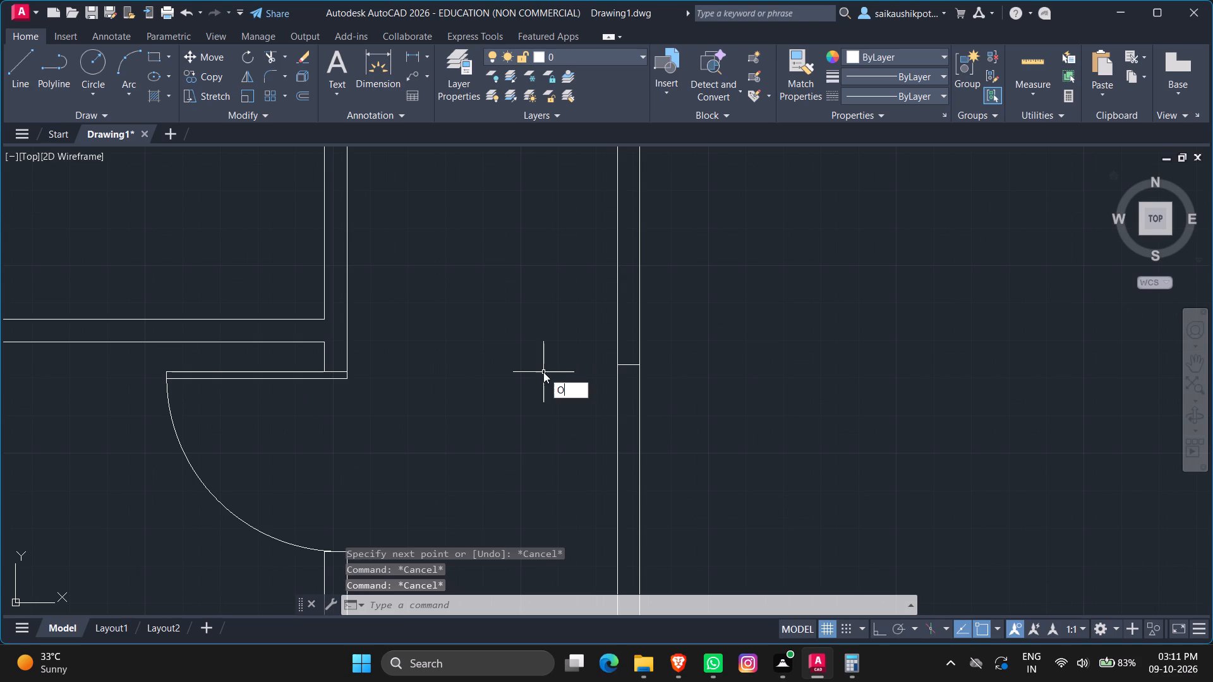
pyautogui.press('Return')
pyautogui.write("2'")
pyautogui.press('Return')
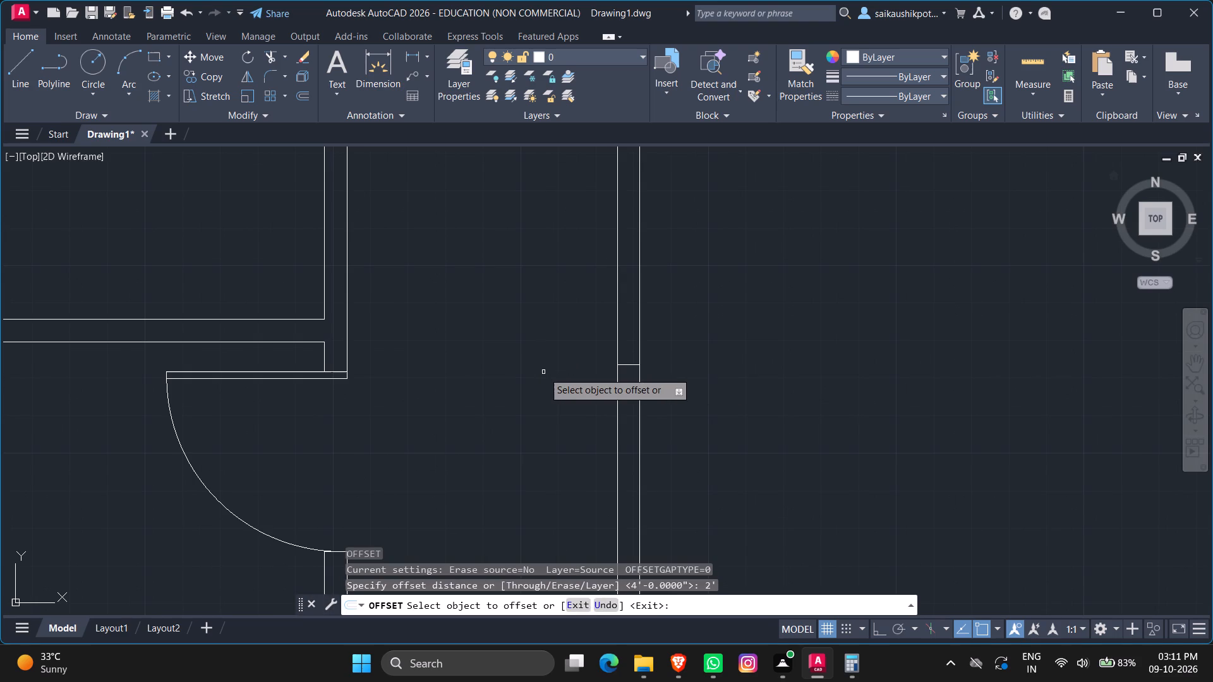
pyautogui.doubleClick(631, 363)
pyautogui.click(646, 268)
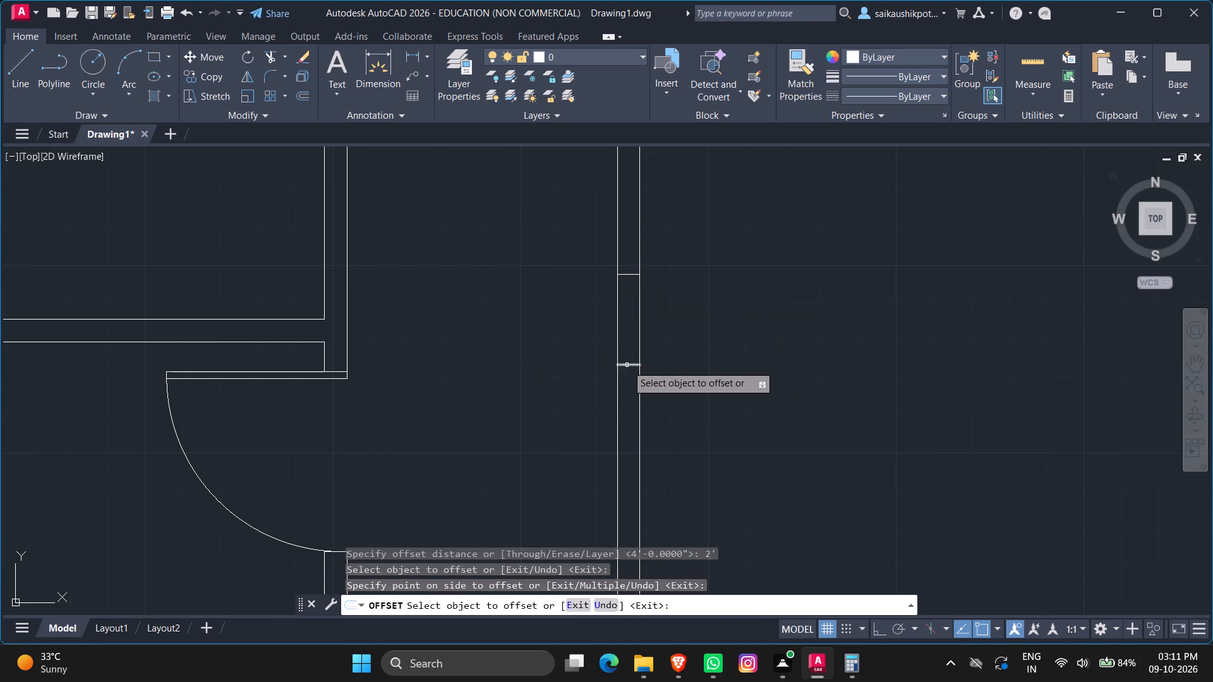
pyautogui.click(627, 365)
pyautogui.click(620, 466)
pyautogui.press('Escape')
pyautogui.press('Escape')
pyautogui.press('Escape')
pyautogui.press('Escape')
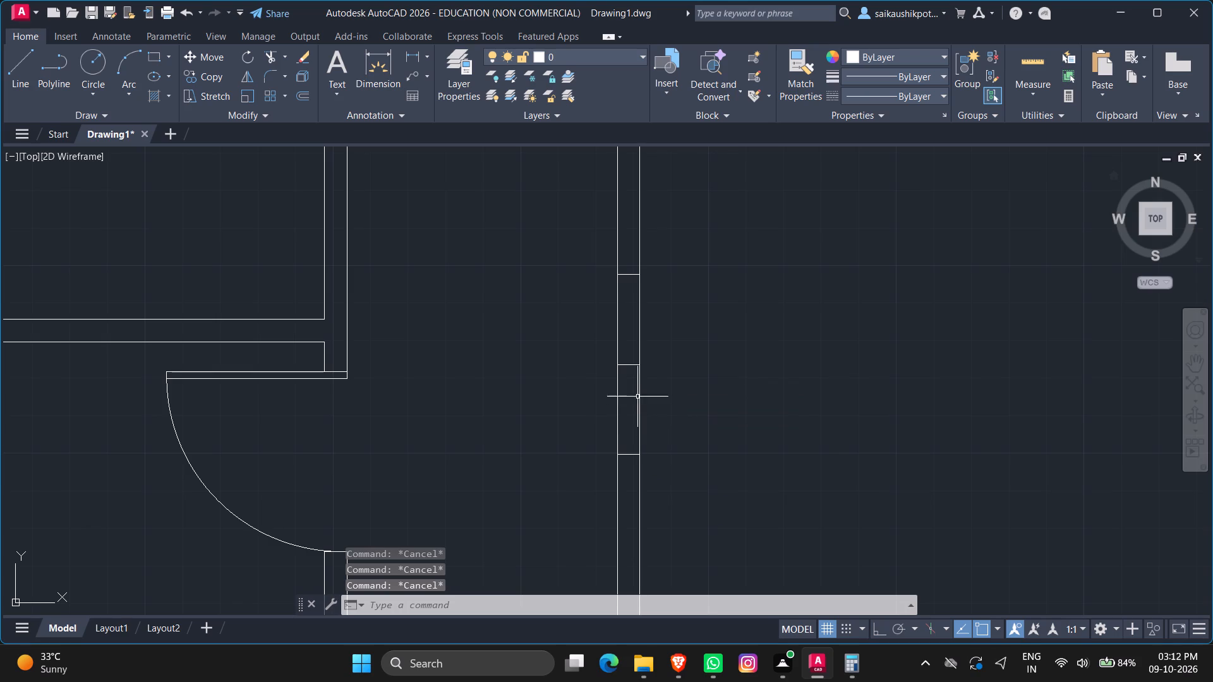
# Delete the original middle cross line between the two offset lines in the west wall.
pyautogui.click(627, 366)
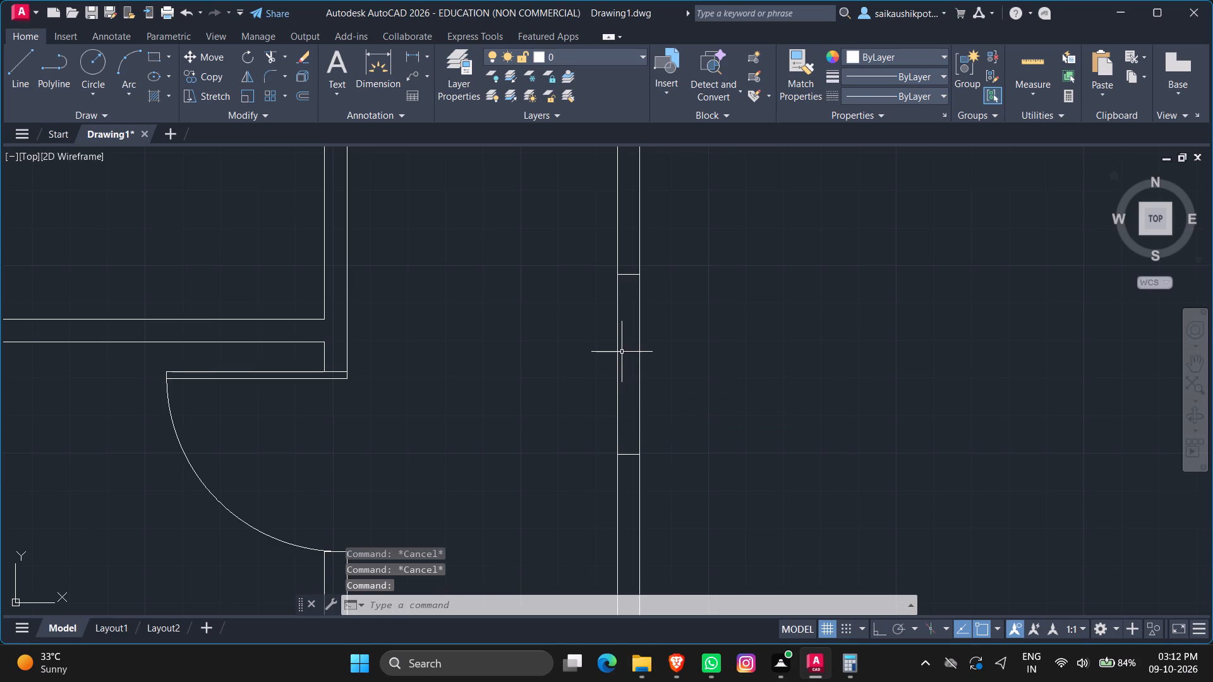
pyautogui.press('Delete')
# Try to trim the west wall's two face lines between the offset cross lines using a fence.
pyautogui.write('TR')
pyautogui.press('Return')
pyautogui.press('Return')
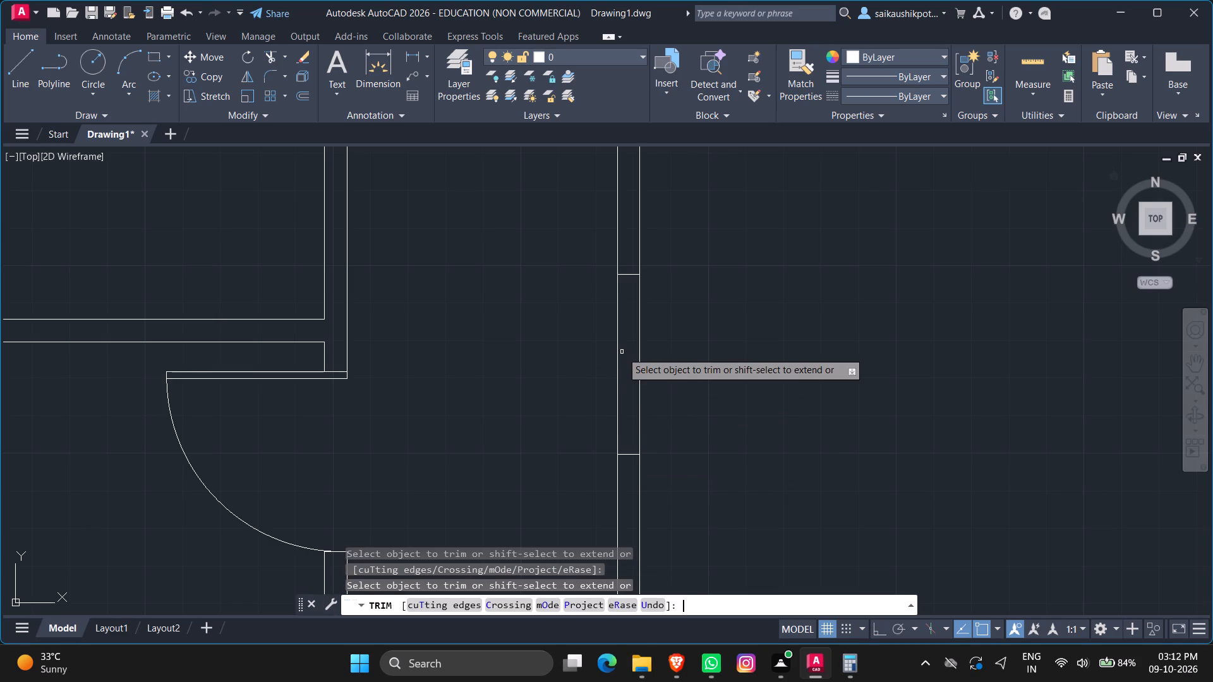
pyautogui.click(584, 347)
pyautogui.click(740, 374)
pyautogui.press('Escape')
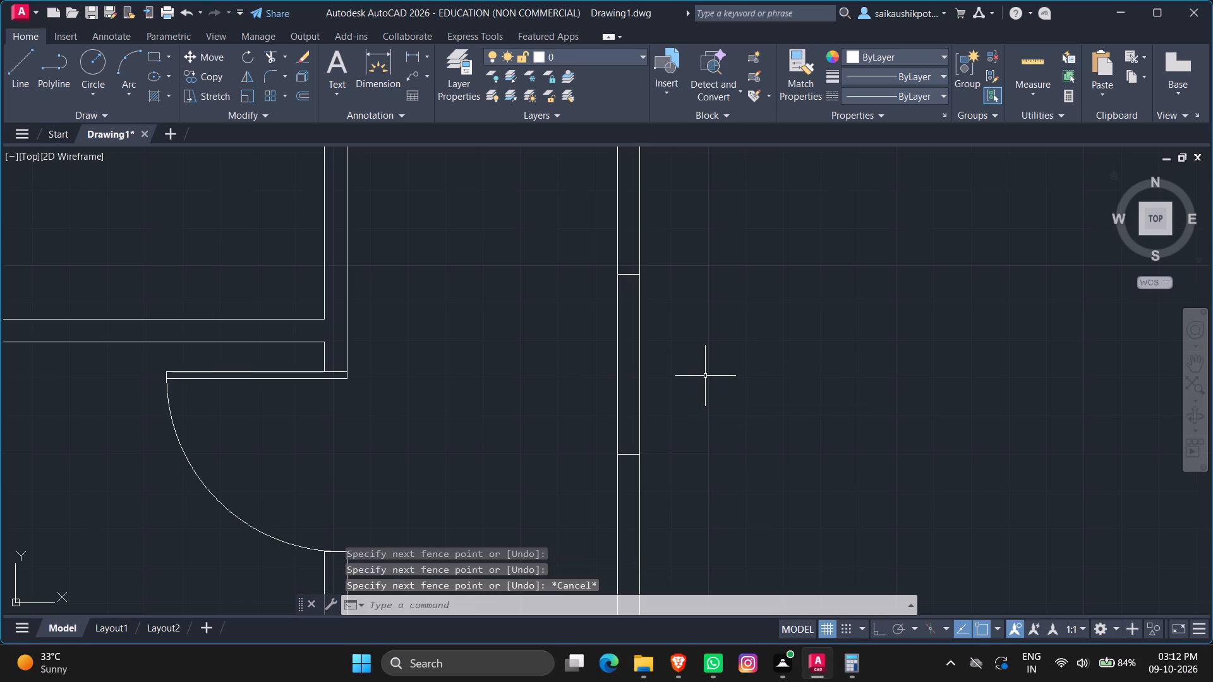
# Trim the west wall's two face lines between the offset cross lines to open the doorway.
pyautogui.press('space')
pyautogui.click(696, 372)
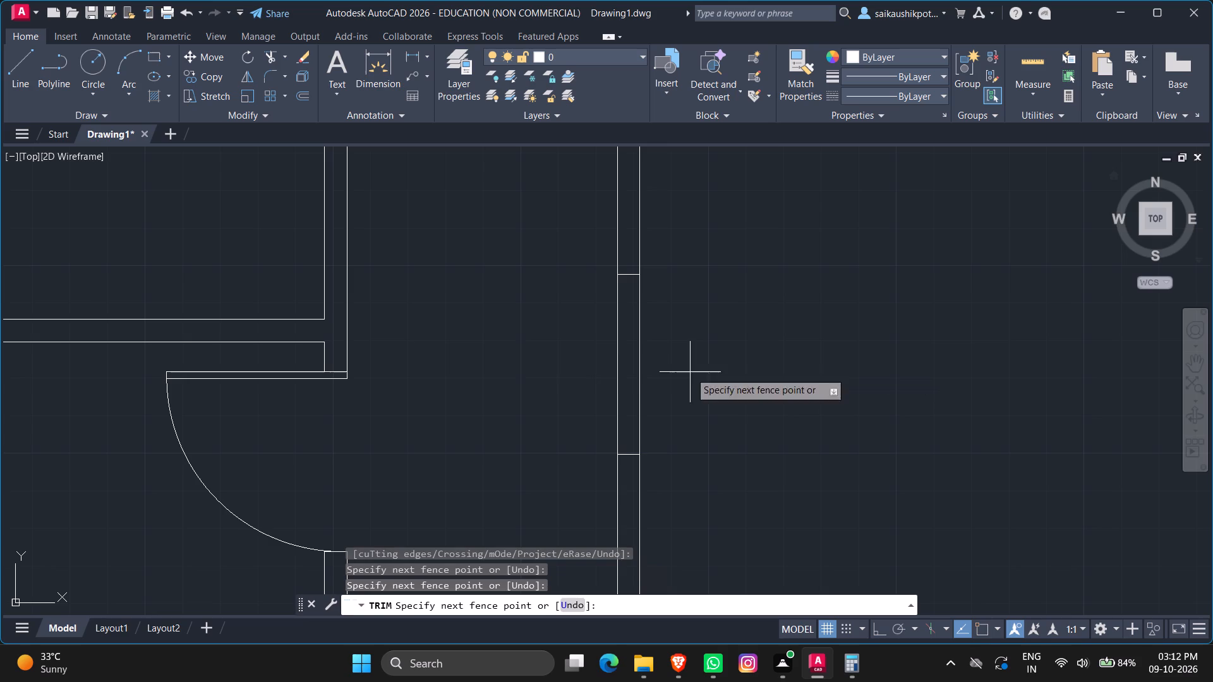
pyautogui.click(520, 362)
pyautogui.press('Escape')
pyautogui.press('Escape')
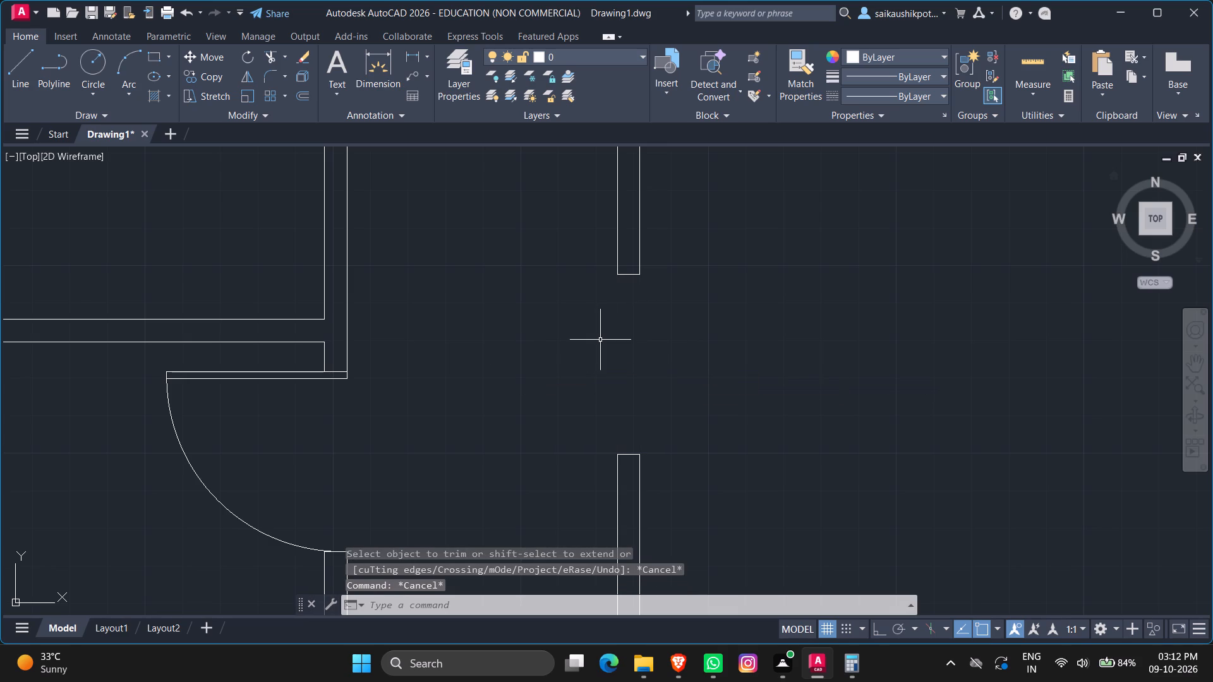
# Draw a 4' by 2" door leaf outline extending east into the room from the outer corner of the west opening's south jamb.
pyautogui.press('l')
pyautogui.press('Return')
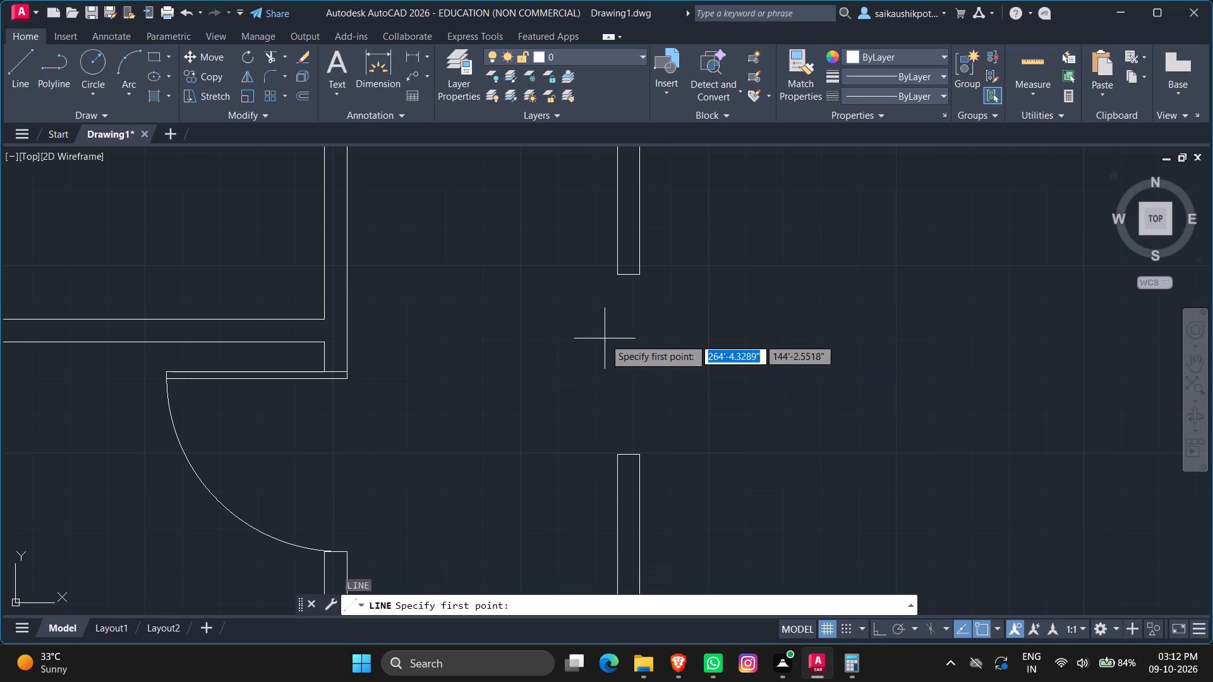
pyautogui.click(615, 458)
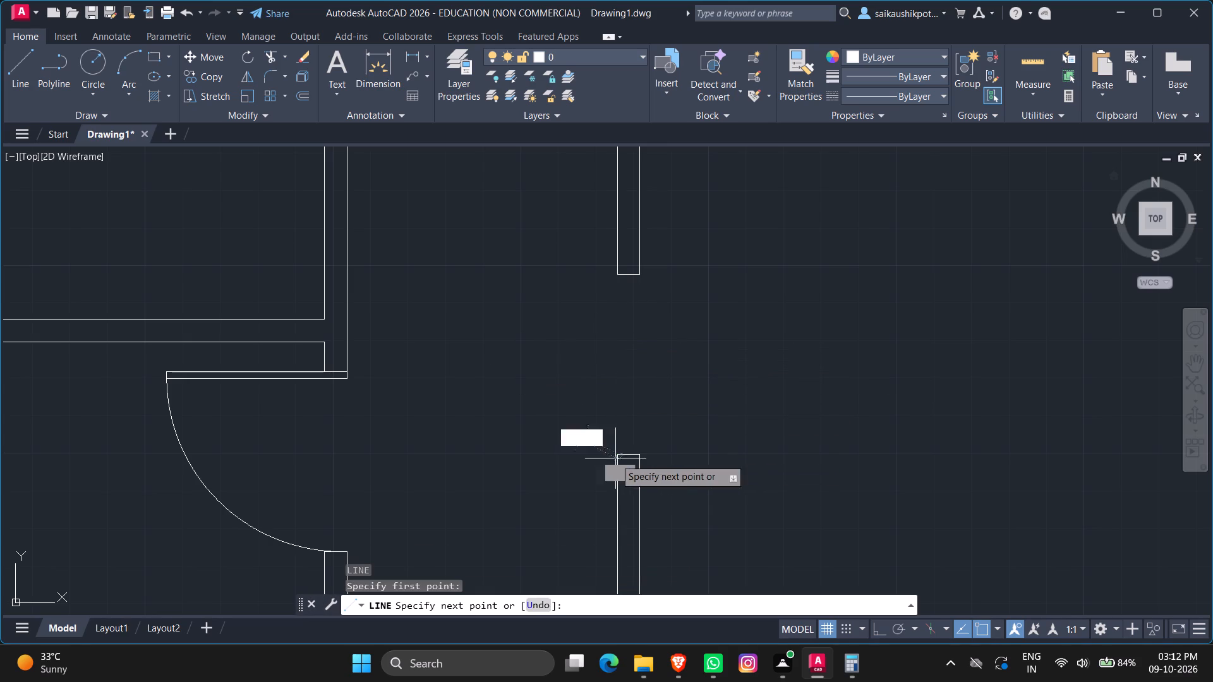
pyautogui.press('F8')
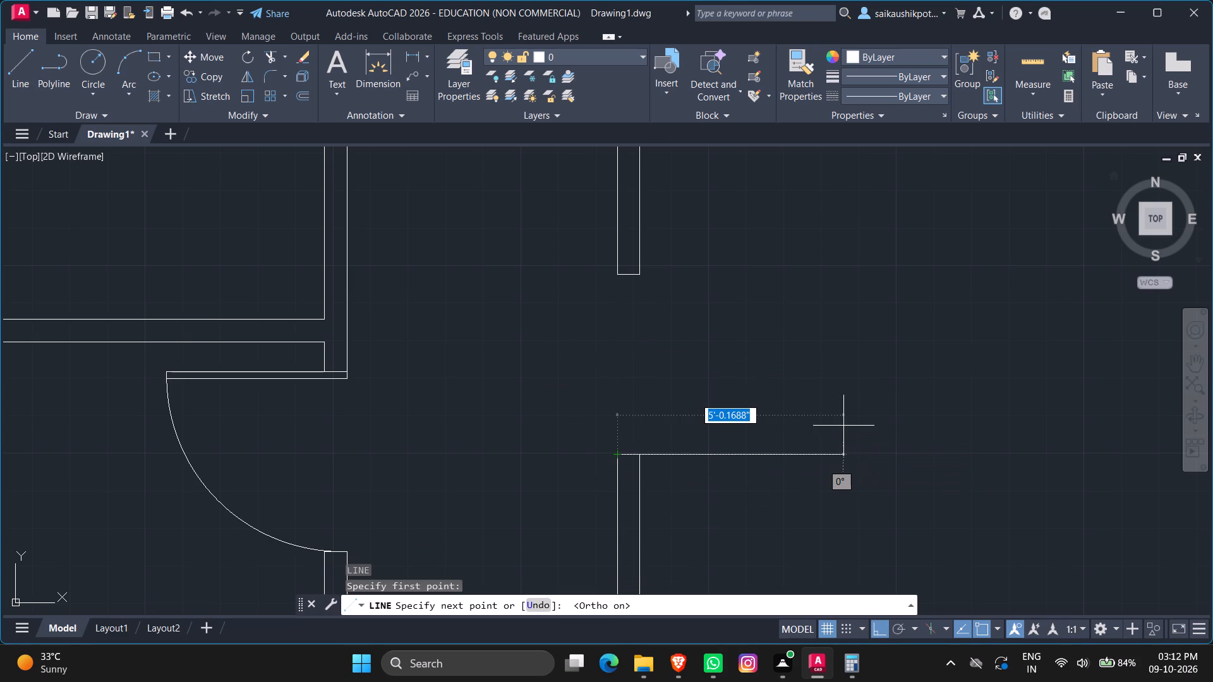
pyautogui.write("4'")
pyautogui.press('Return')
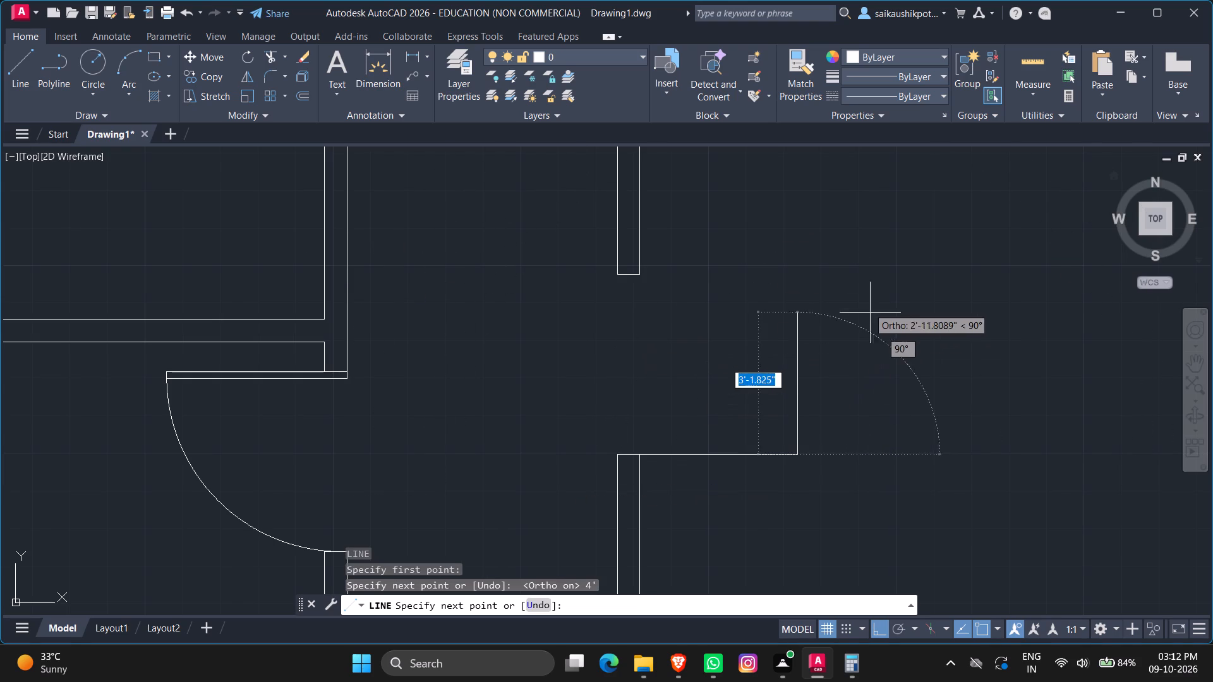
pyautogui.press('2')
pyautogui.hotkey('shift', '"')
pyautogui.press('Return')
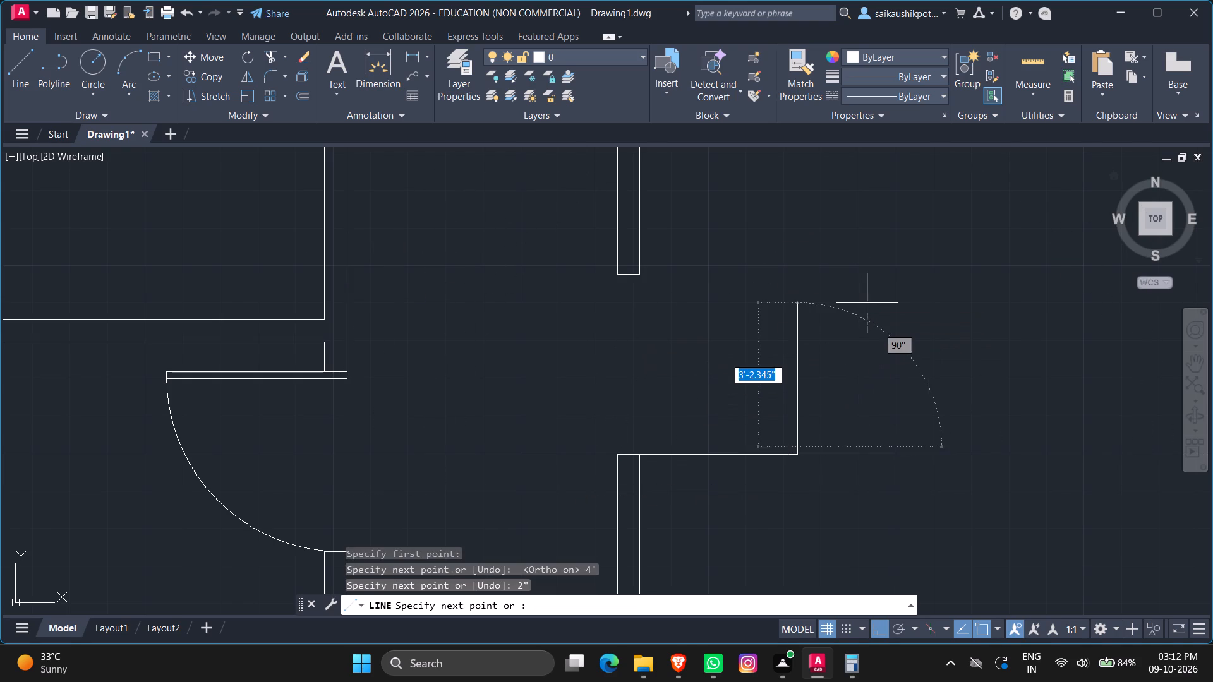
pyautogui.write("4'")
pyautogui.press('Return')
pyautogui.scroll(-2, 448, 327)
pyautogui.scroll(2, 529, 419)
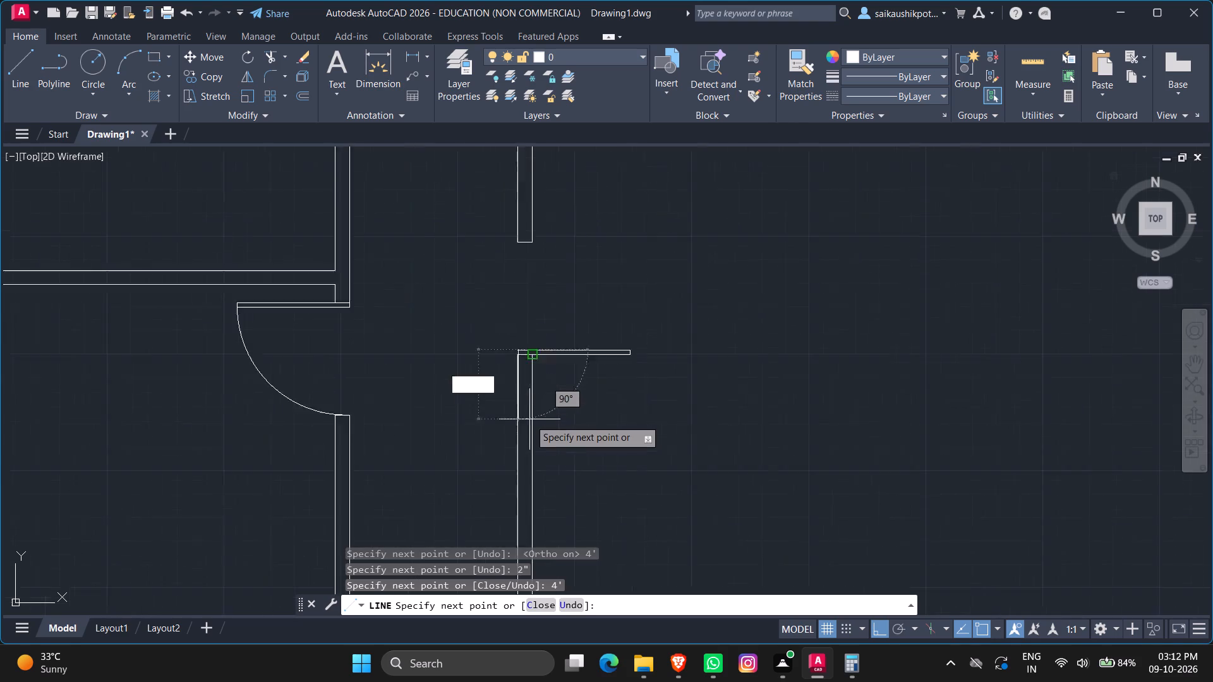
pyautogui.scroll(1, 529, 419)
pyautogui.scroll(3, 500, 302)
pyautogui.scroll(-1, 464, 512)
pyautogui.scroll(-1, 545, 430)
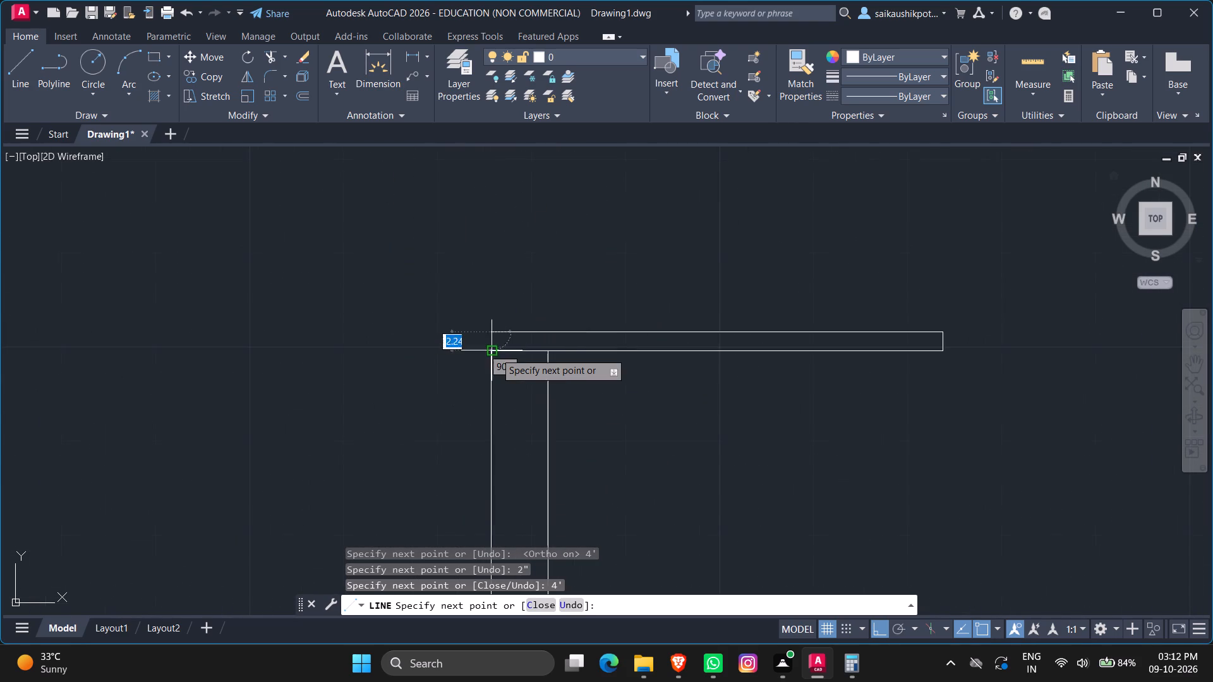
pyautogui.scroll(3, 495, 352)
pyautogui.click(473, 342)
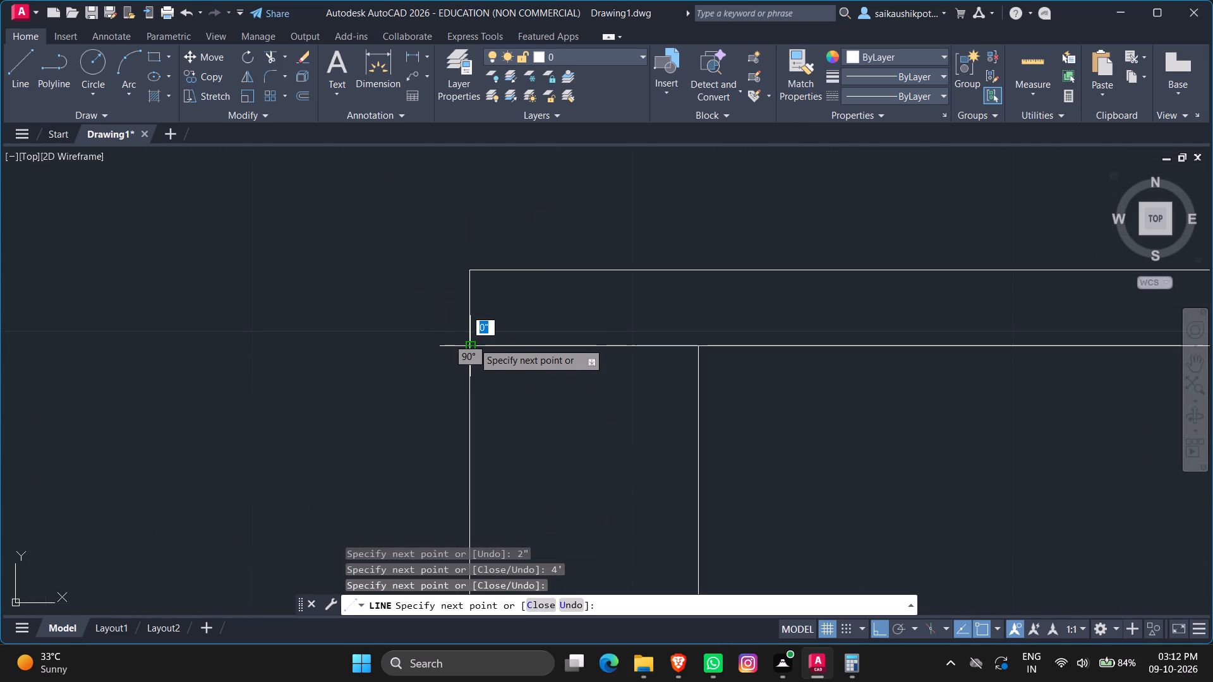
pyautogui.press('Escape')
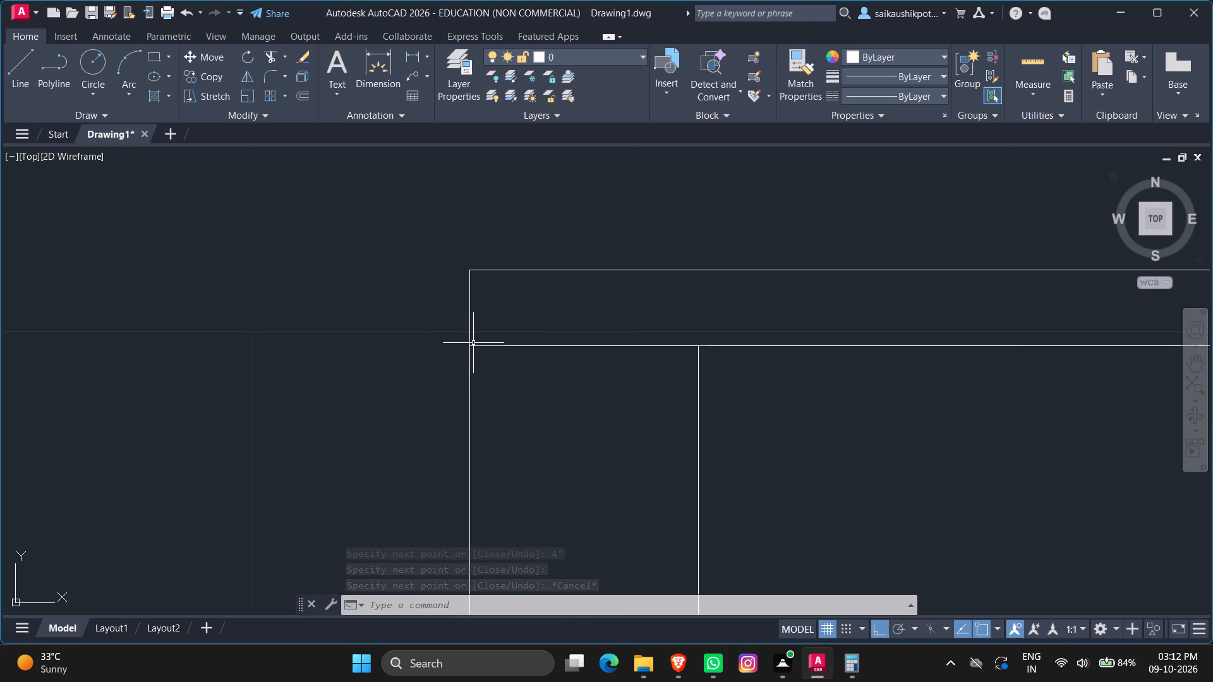
# Draw a three-point swing arc from the outer corner of the west opening's north jamb to the door leaf's free upper corner.
pyautogui.scroll(-6, 186, 201)
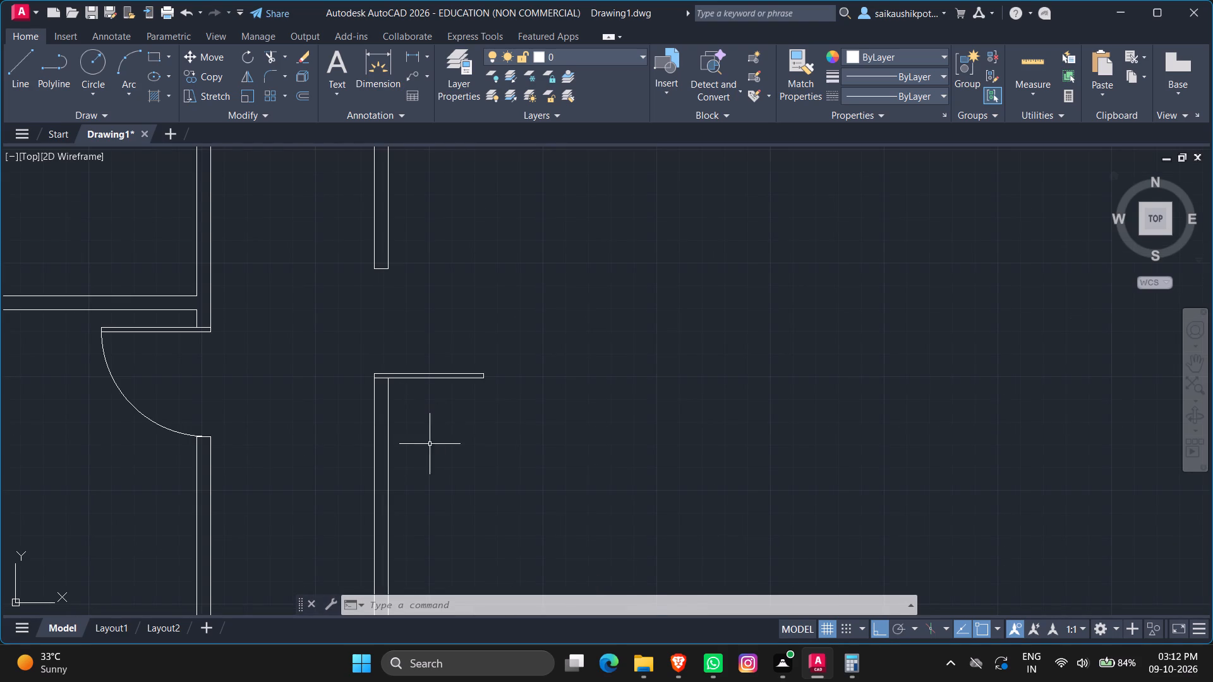
pyautogui.scroll(-1, 499, 423)
pyautogui.scroll(2, 346, 388)
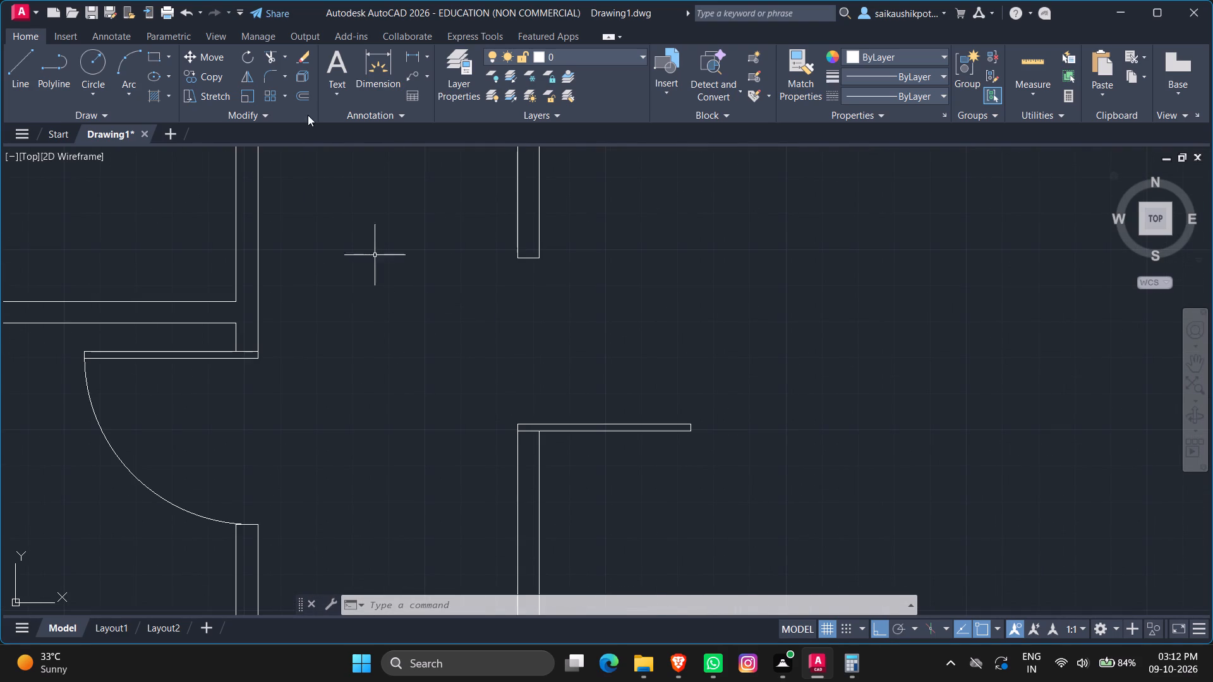
pyautogui.click(120, 62)
pyautogui.press('F8')
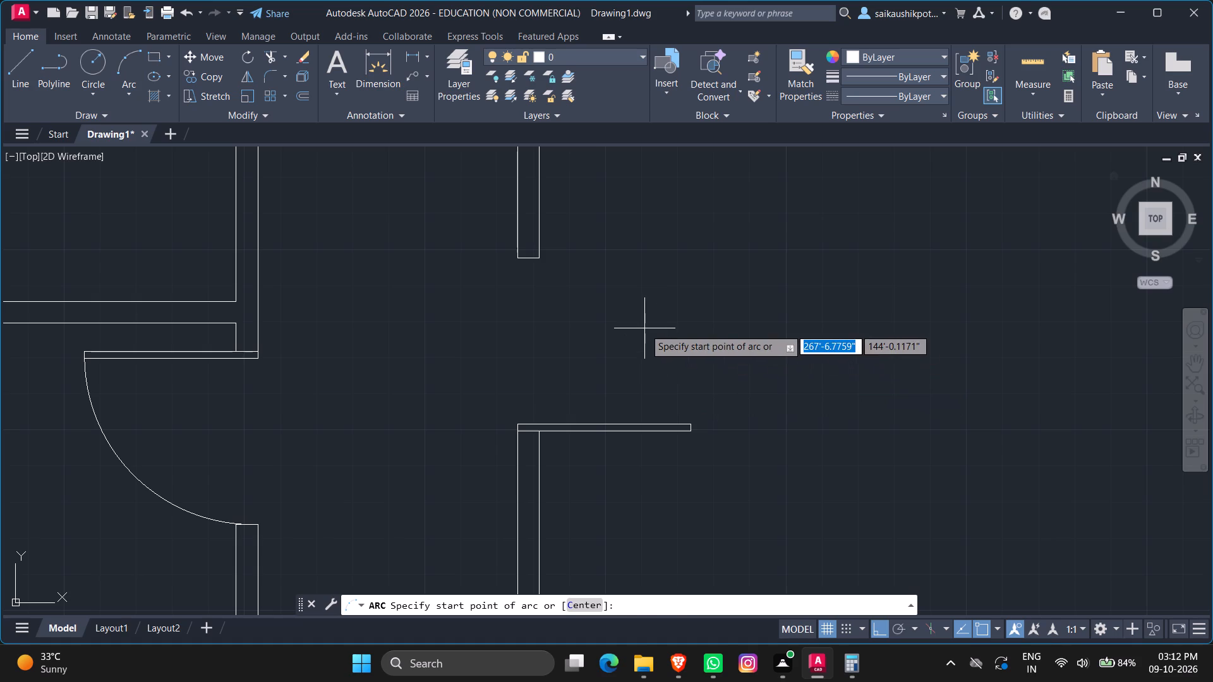
pyautogui.click(517, 259)
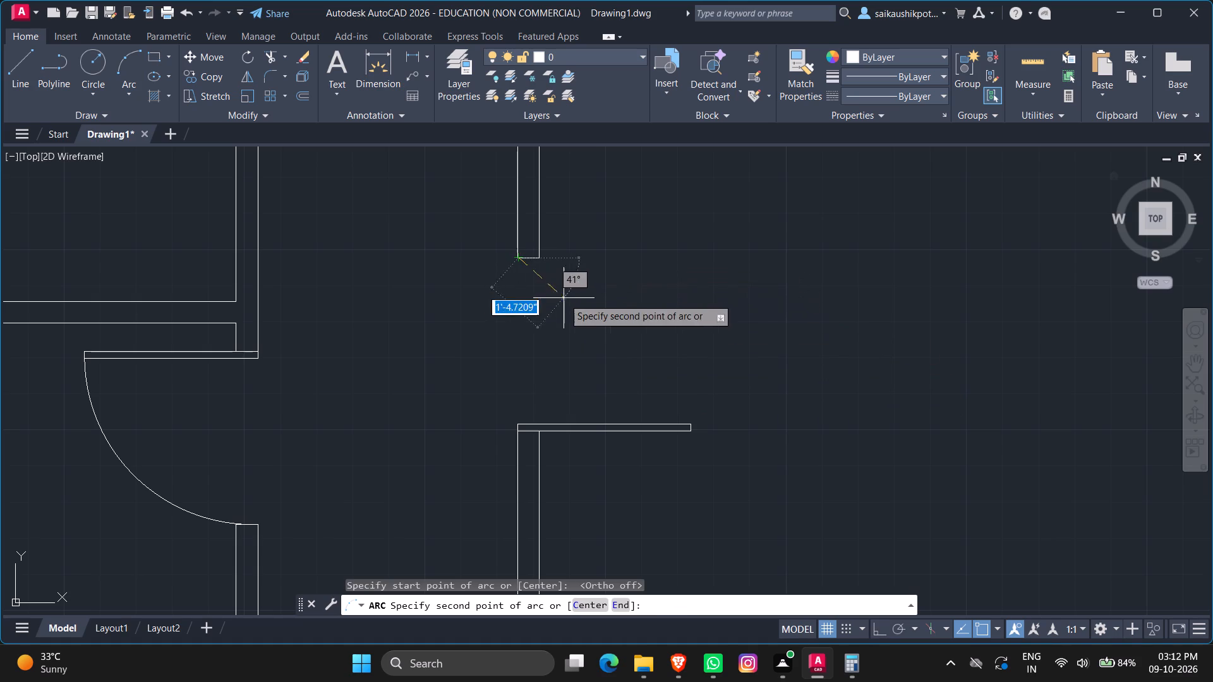
pyautogui.click(607, 310)
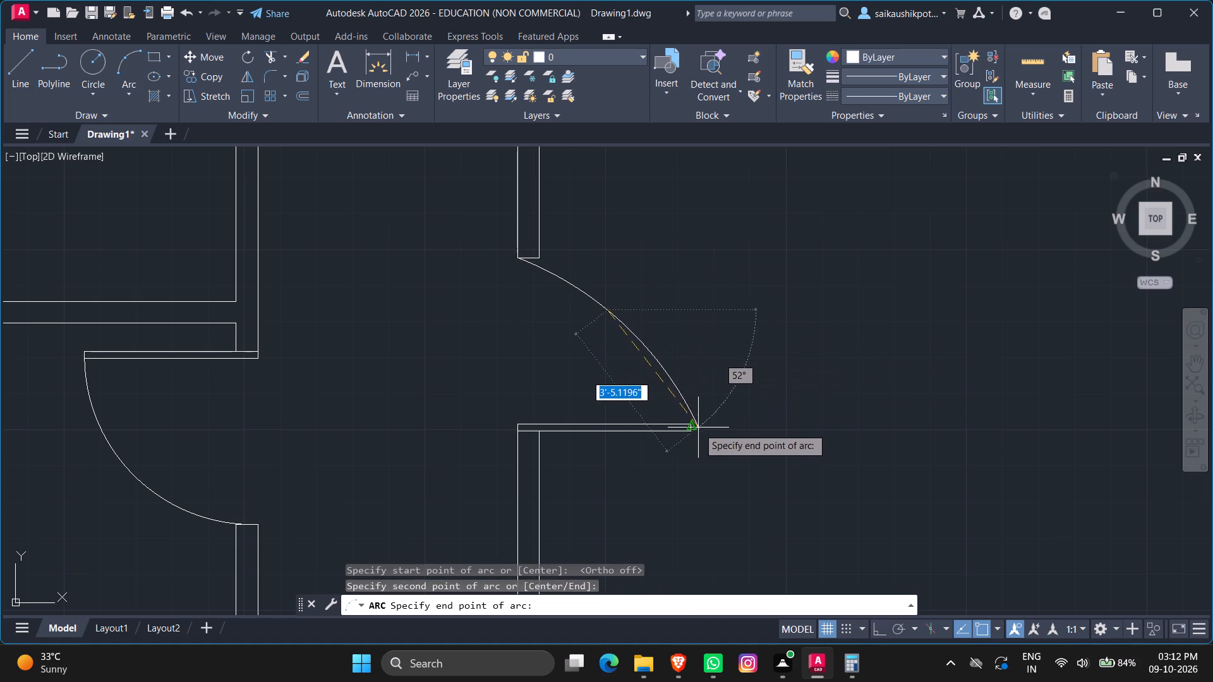
pyautogui.scroll(2, 696, 423)
pyautogui.click(677, 426)
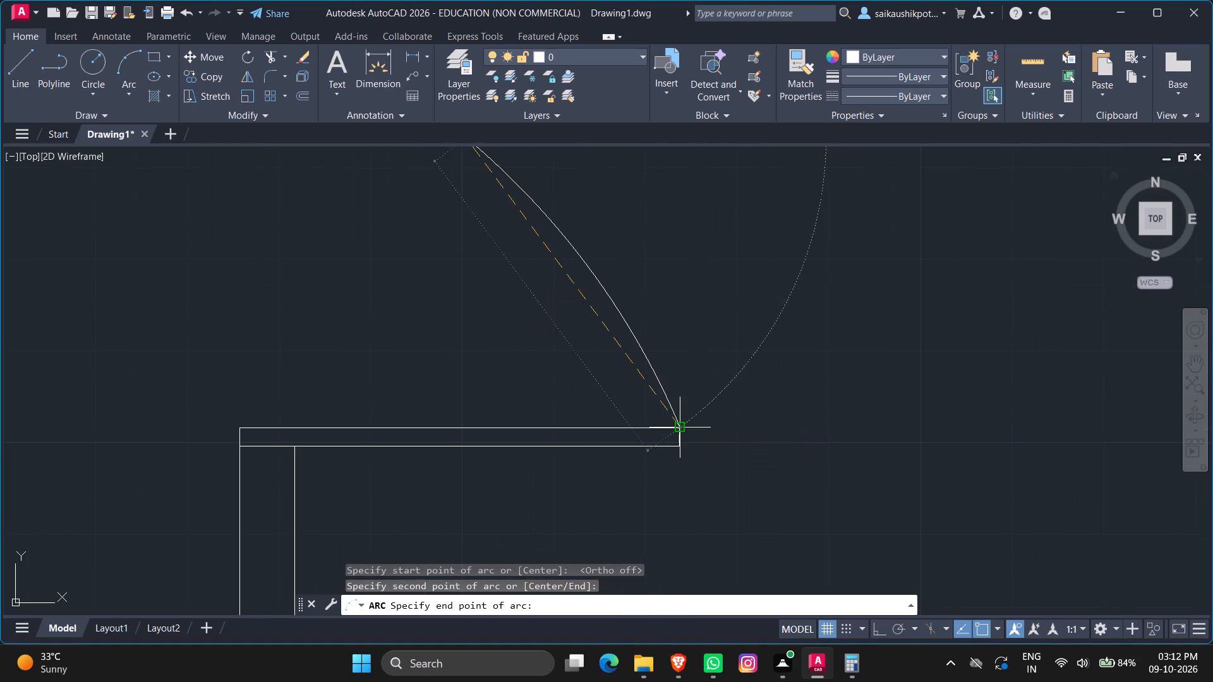
# Stretch the west door's swing arc outward at its midpoint to a radius of about 3'-11".
pyautogui.click(667, 321)
pyautogui.click(543, 362)
pyautogui.scroll(-4, 619, 316)
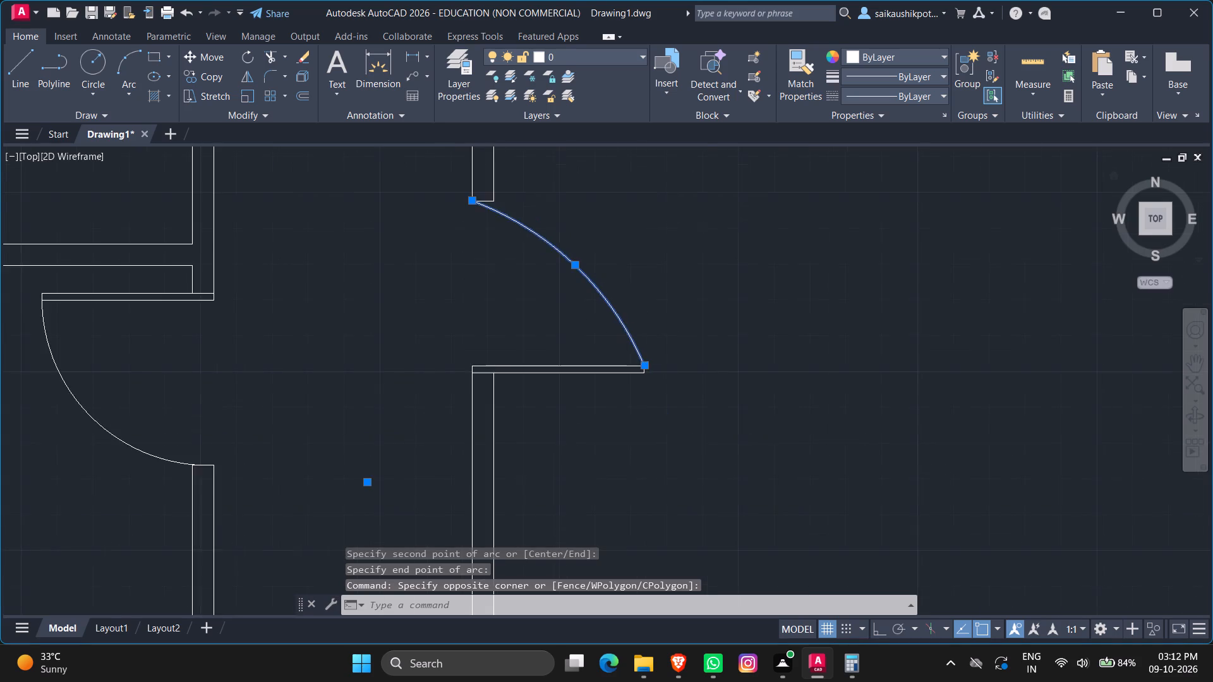
pyautogui.scroll(-1, 688, 379)
pyautogui.scroll(5, 639, 330)
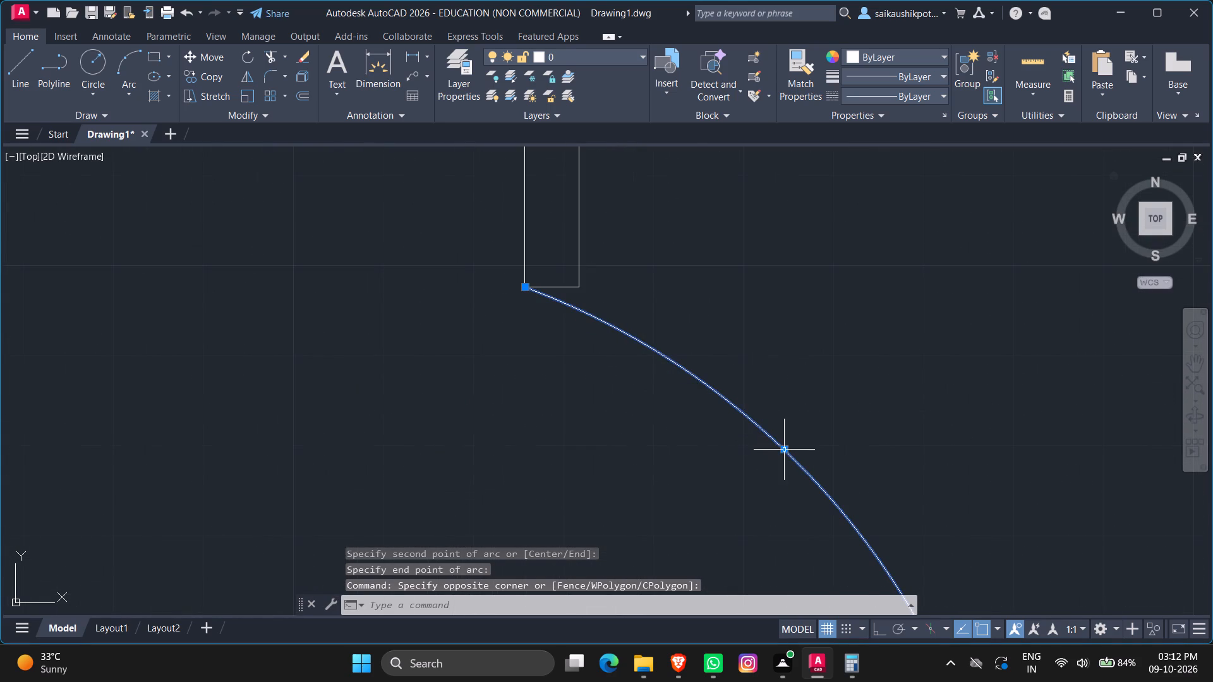
pyautogui.click(783, 450)
pyautogui.scroll(2, 826, 408)
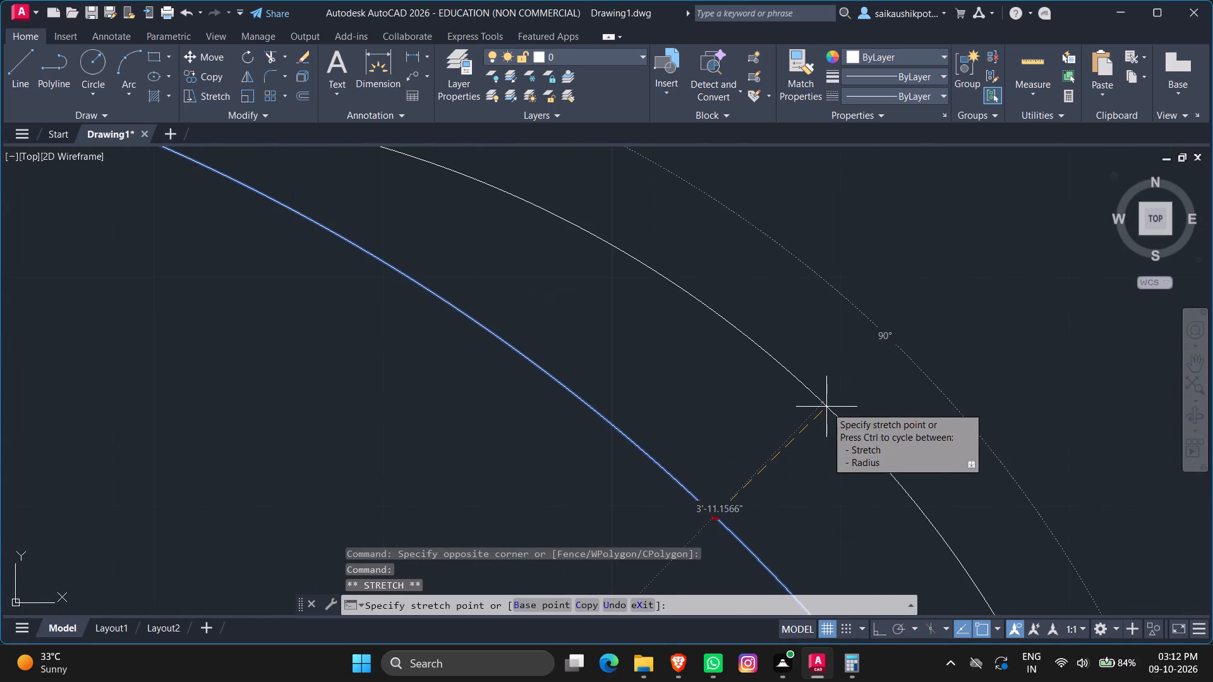
pyautogui.click(831, 405)
pyautogui.scroll(1, 826, 406)
pyautogui.scroll(-1, 826, 406)
pyautogui.press('Escape')
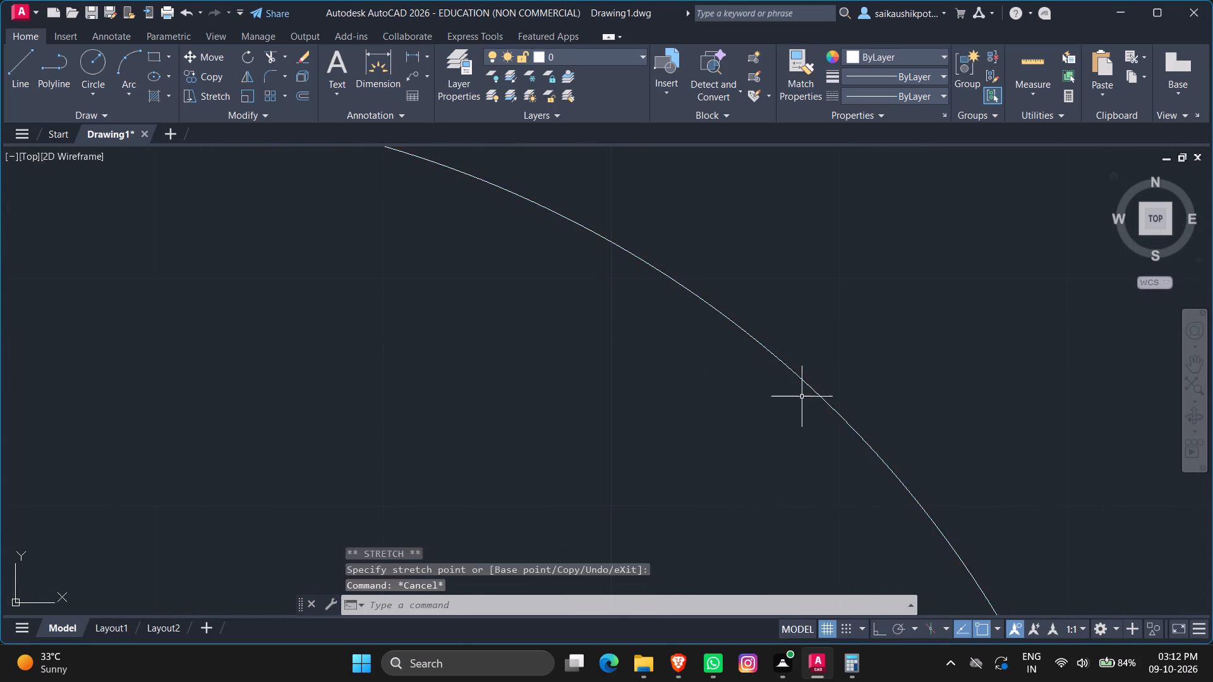
pyautogui.press('Escape')
# Draw a short line across the thickness of the central room's south wall, starting at the midpoint of its outer face.
pyautogui.scroll(-10, 786, 373)
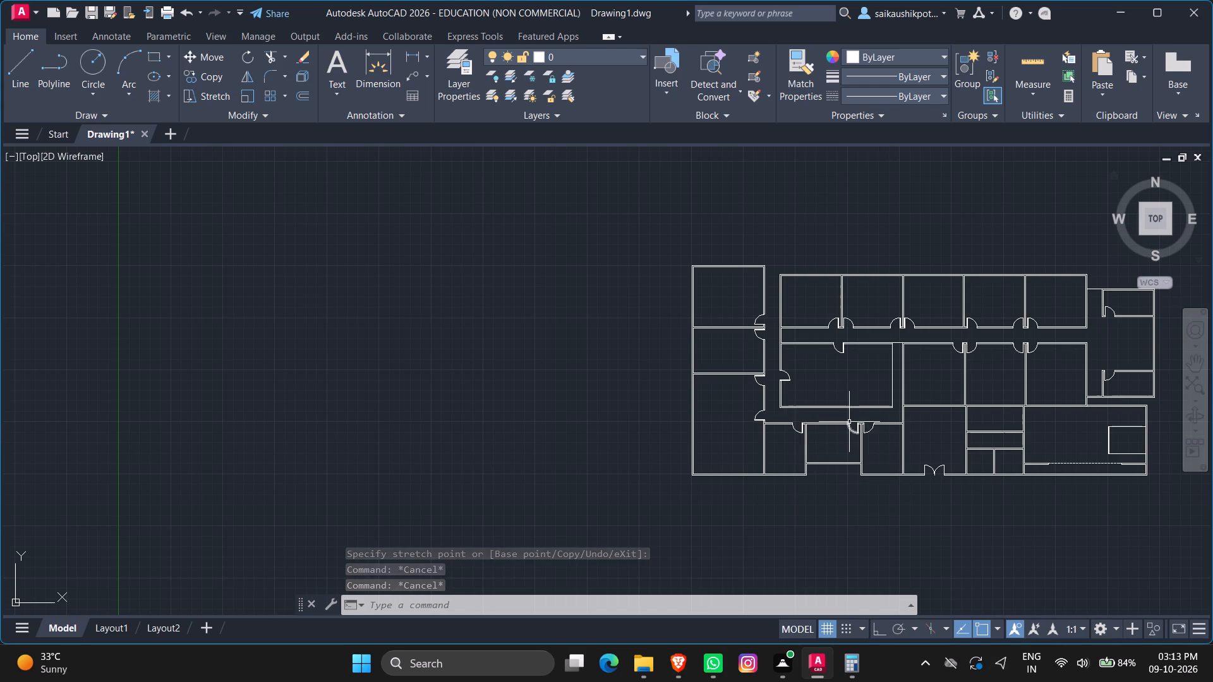
pyautogui.scroll(4, 849, 422)
pyautogui.scroll(-2, 835, 440)
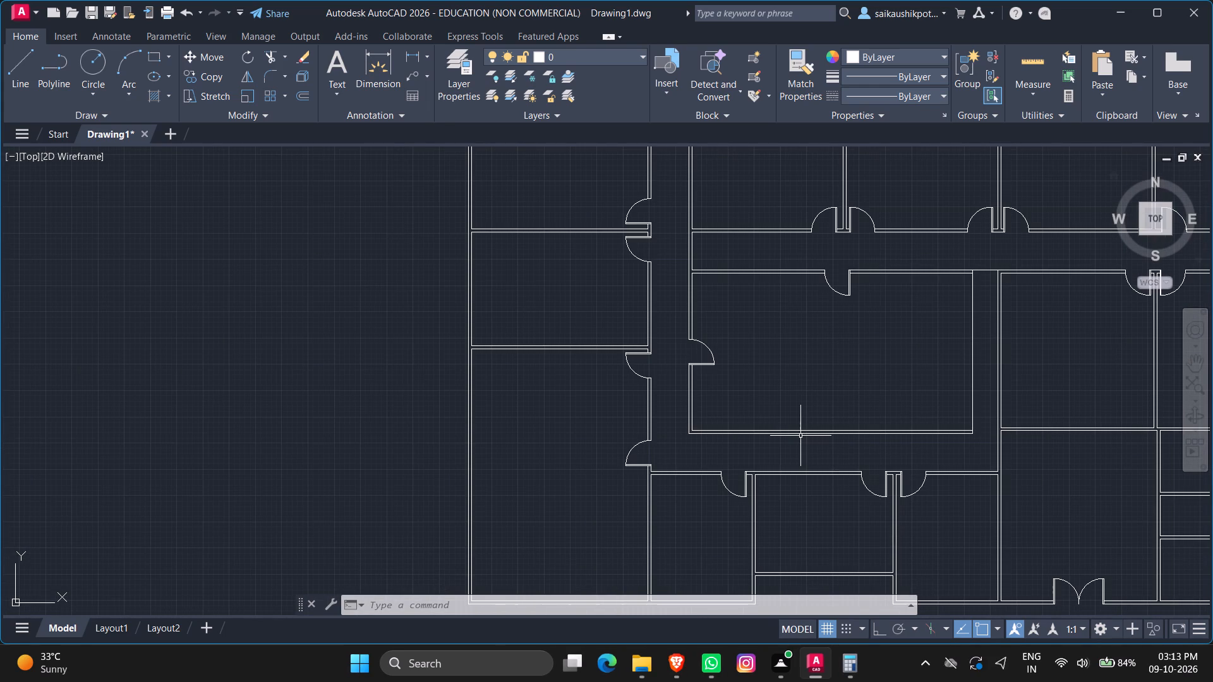
pyautogui.press('l')
pyautogui.press('Return')
pyautogui.scroll(3, 821, 442)
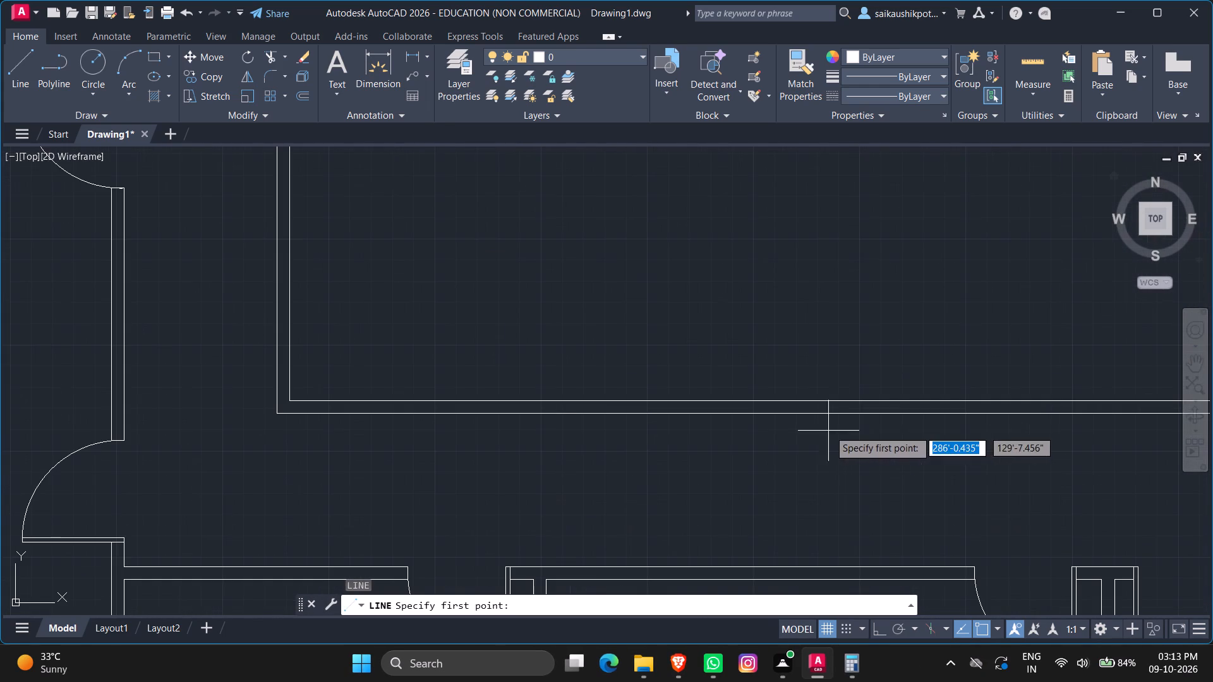
pyautogui.click(847, 412)
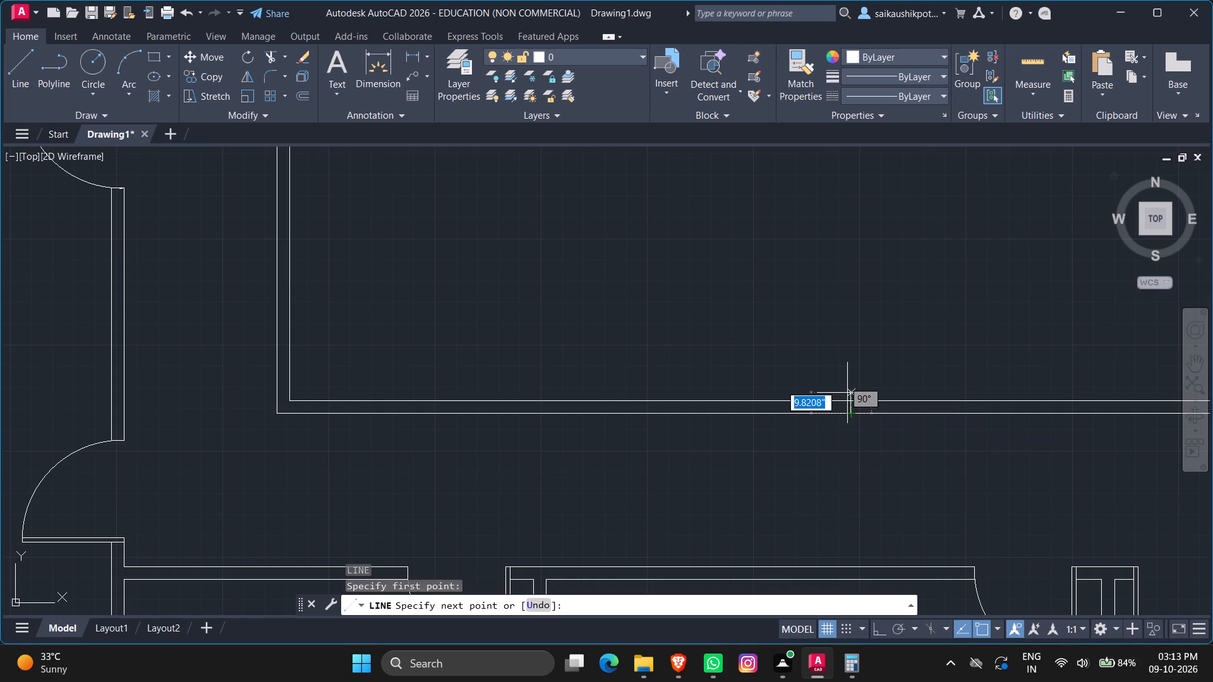
pyautogui.scroll(3, 850, 397)
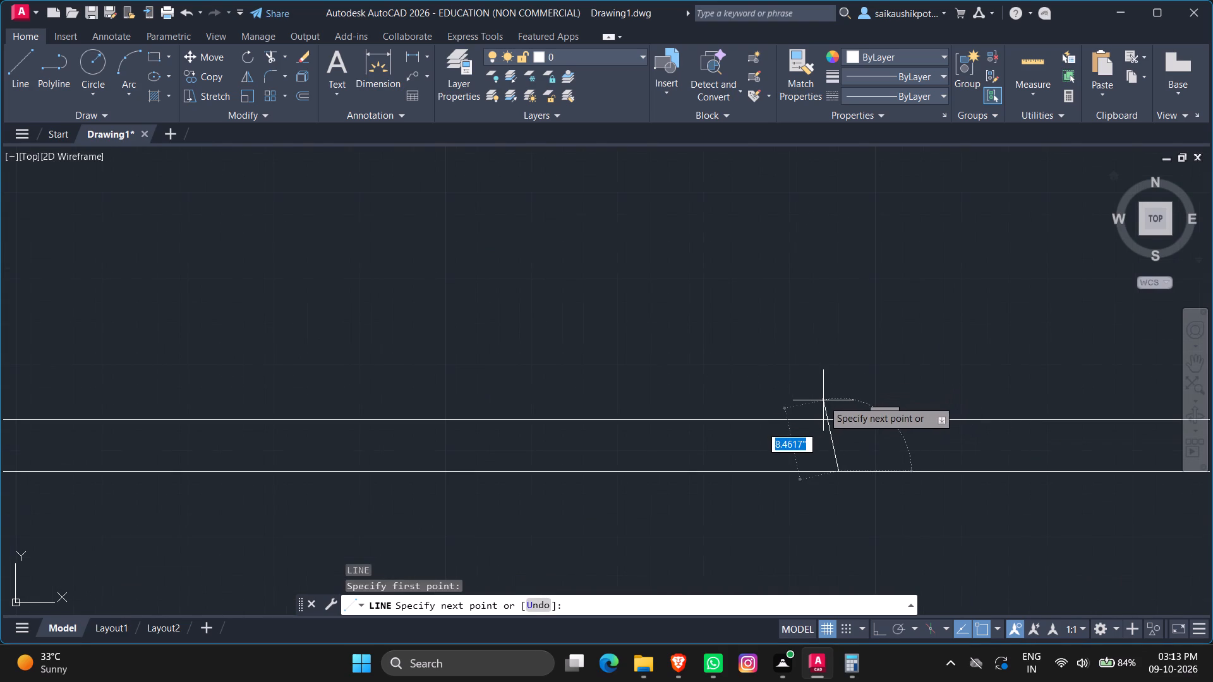
pyautogui.press('F8')
pyautogui.click(838, 420)
pyautogui.press('Escape')
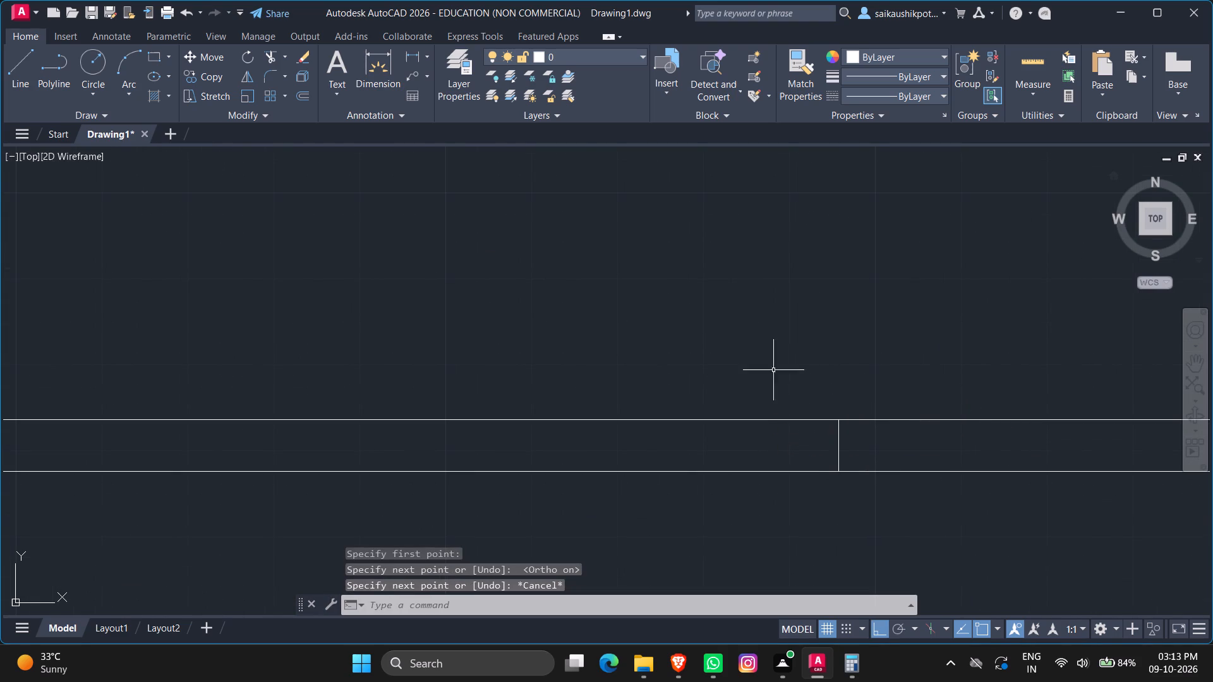
pyautogui.press('Escape')
pyautogui.press('Escape')
pyautogui.press('Escape')
# Offset the short cross line in the south wall by 2' to both its west and east sides.
pyautogui.press('o')
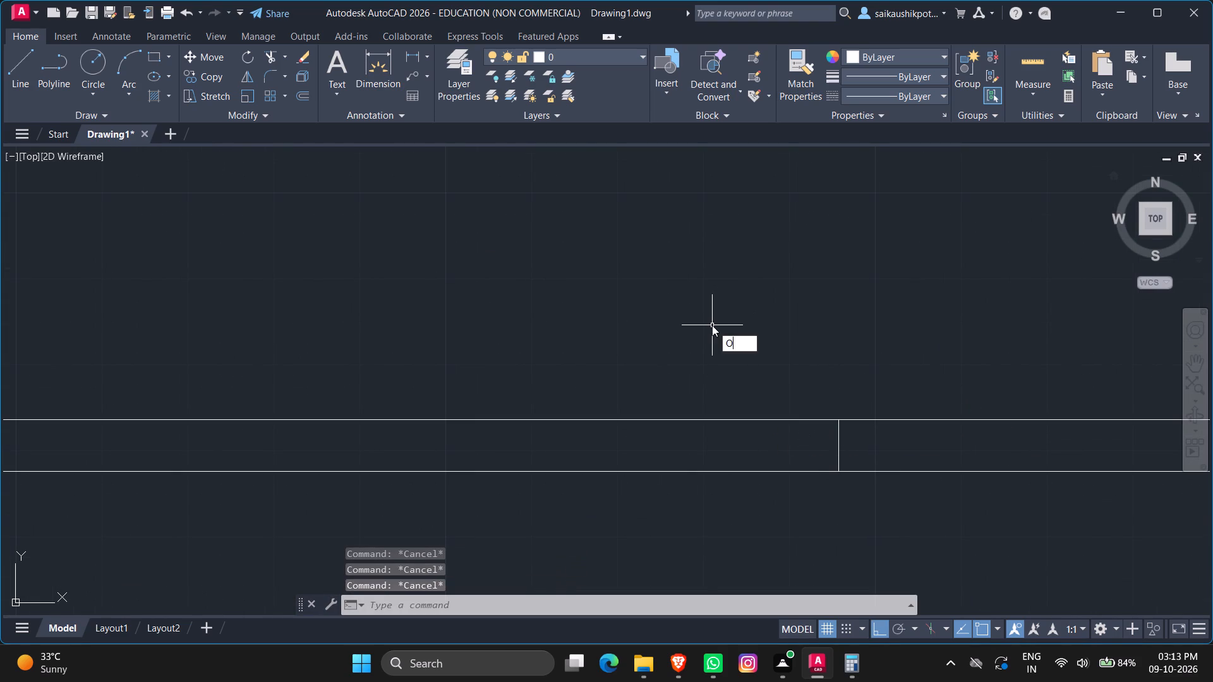
pyautogui.press('Return')
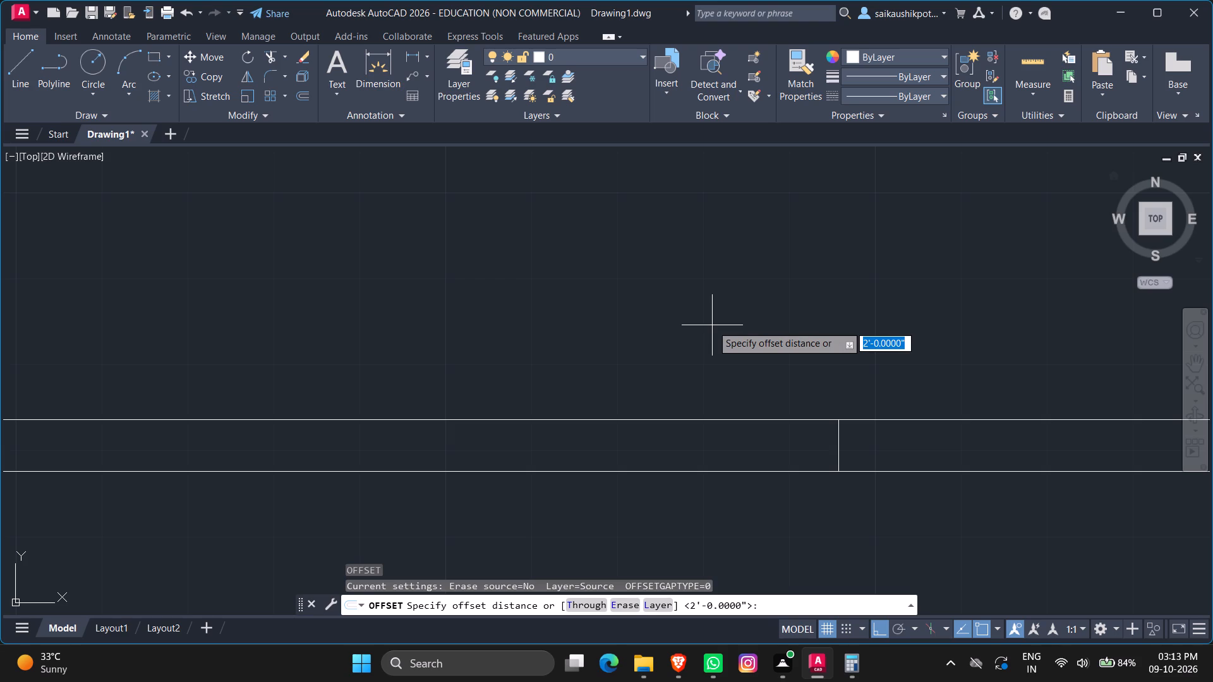
pyautogui.press('2')
pyautogui.press("'")
pyautogui.press('Return')
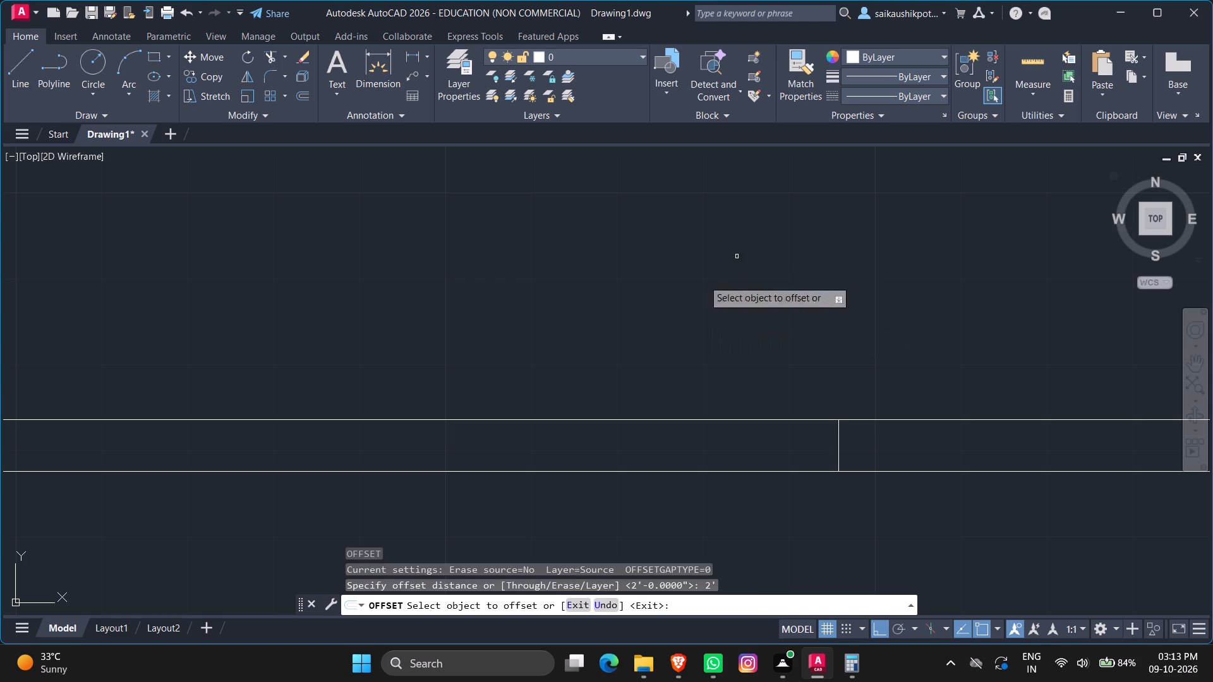
pyautogui.scroll(-2, 628, 375)
pyautogui.click(709, 409)
pyautogui.click(630, 411)
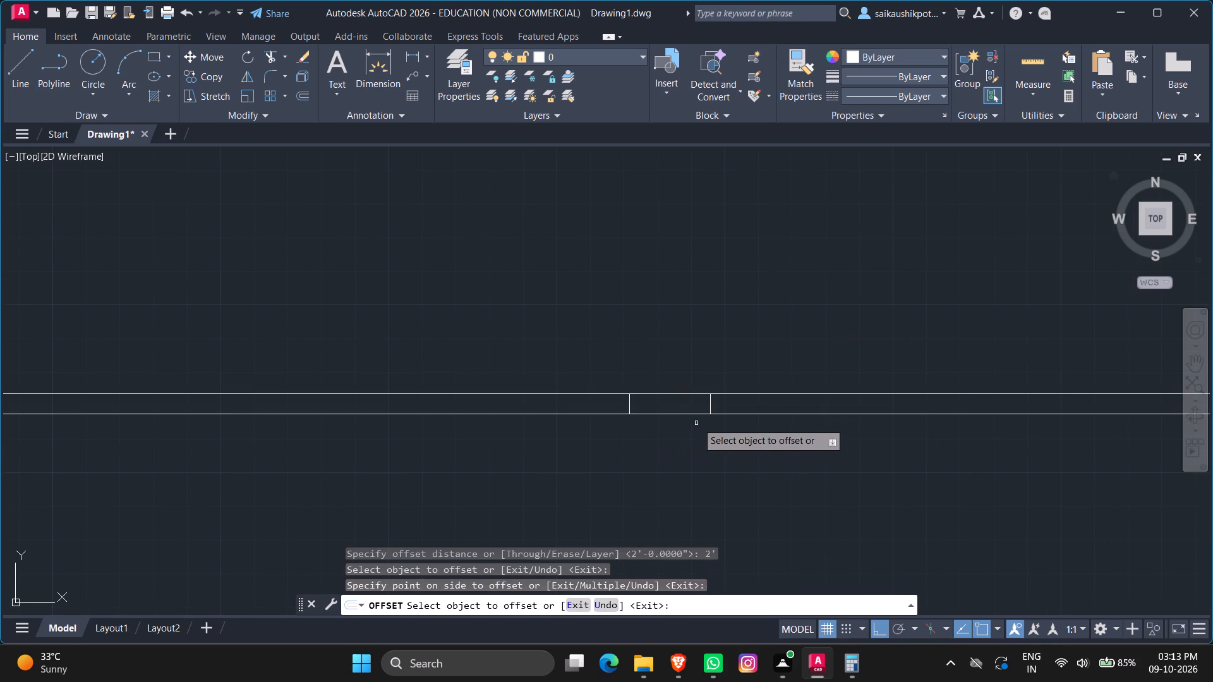
pyautogui.click(711, 408)
pyautogui.click(838, 451)
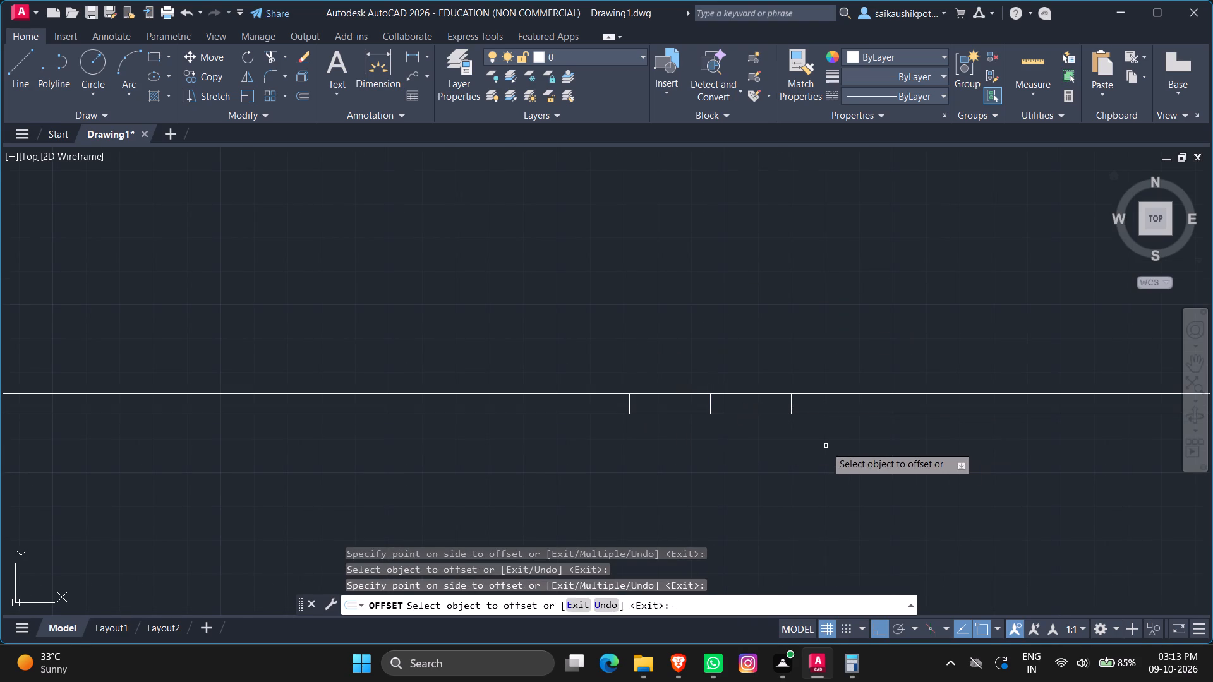
pyautogui.press('Escape')
pyautogui.press('Escape')
# Trim the south wall's two face lines between the outer offset cross lines to open the doorway.
pyautogui.write('TR')
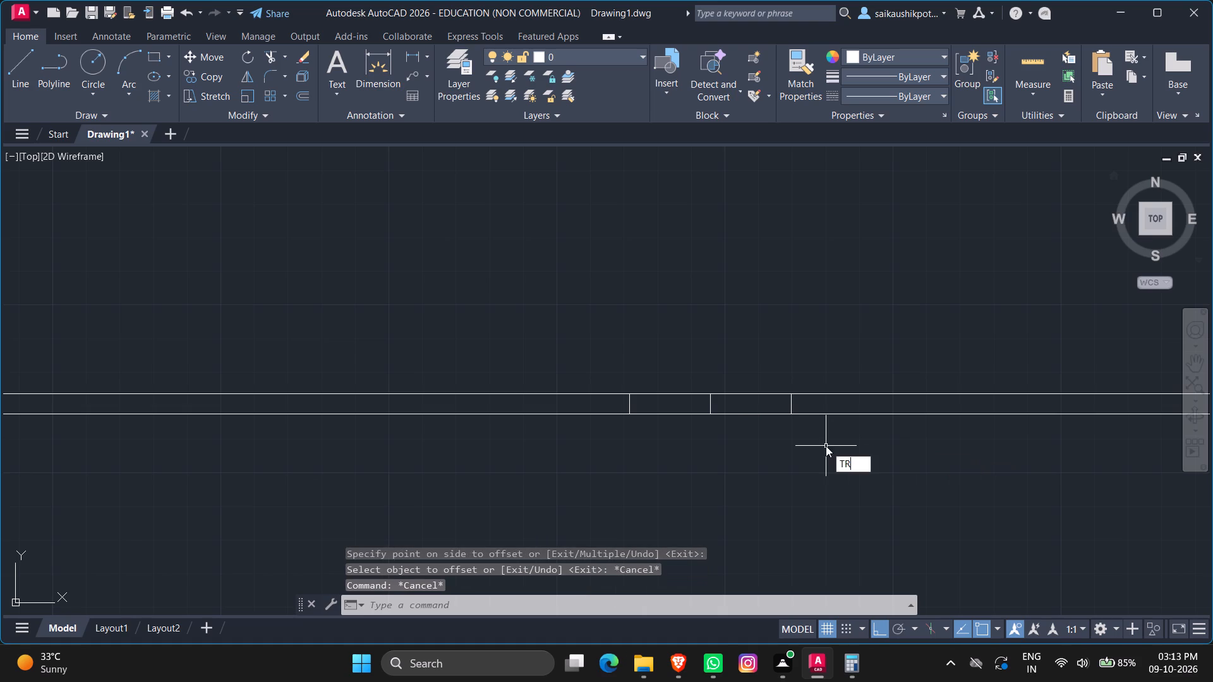
pyautogui.press('Return')
pyautogui.press('Return')
pyautogui.scroll(2, 682, 419)
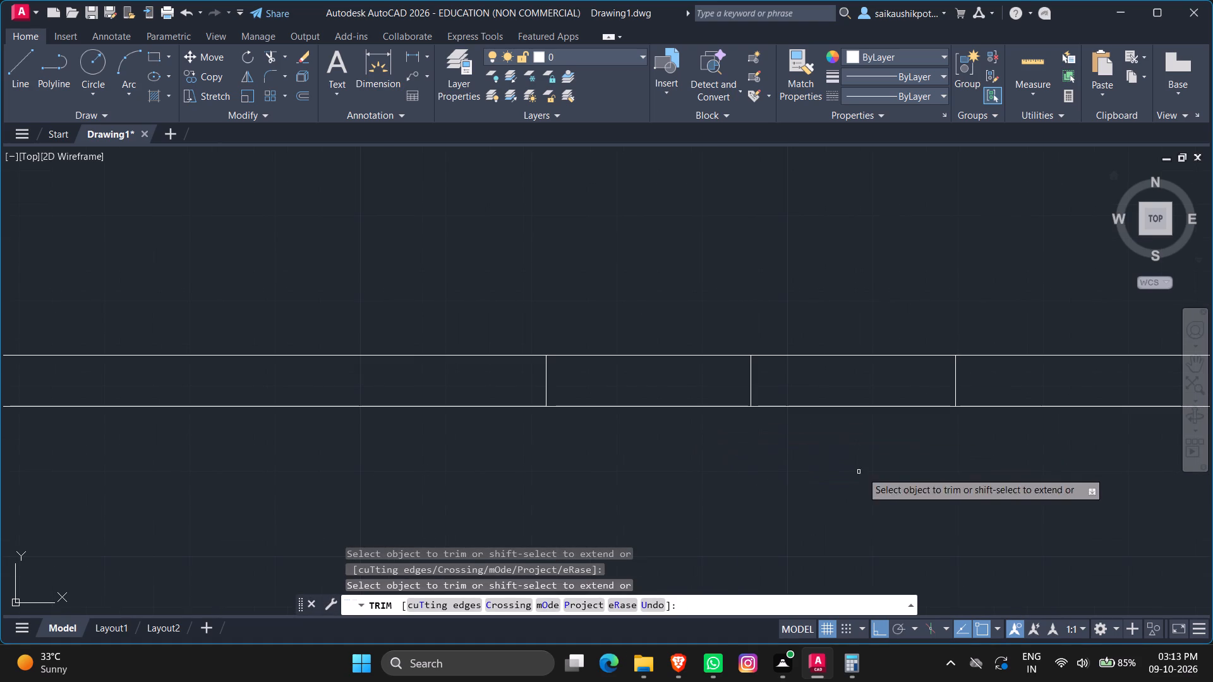
pyautogui.moveTo(790, 466); pyautogui.dragTo(802, 392)
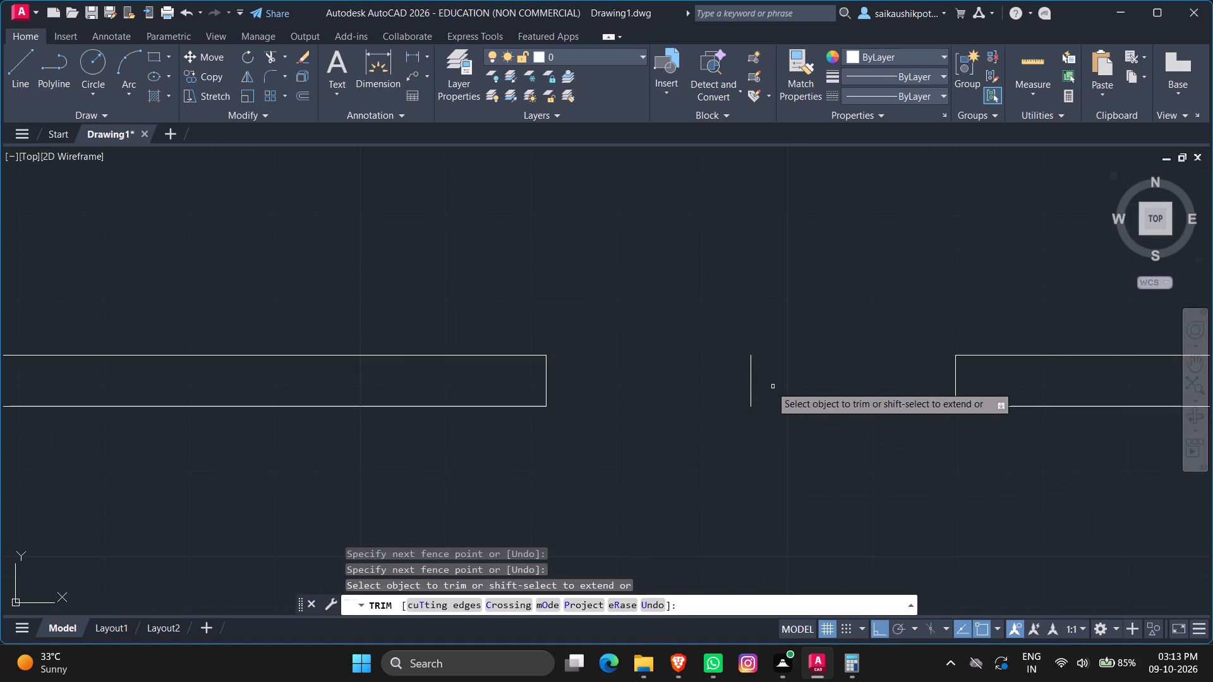
# Remove the leftover middle cross line from the central room's south doorway with Trim.
pyautogui.click(749, 384)
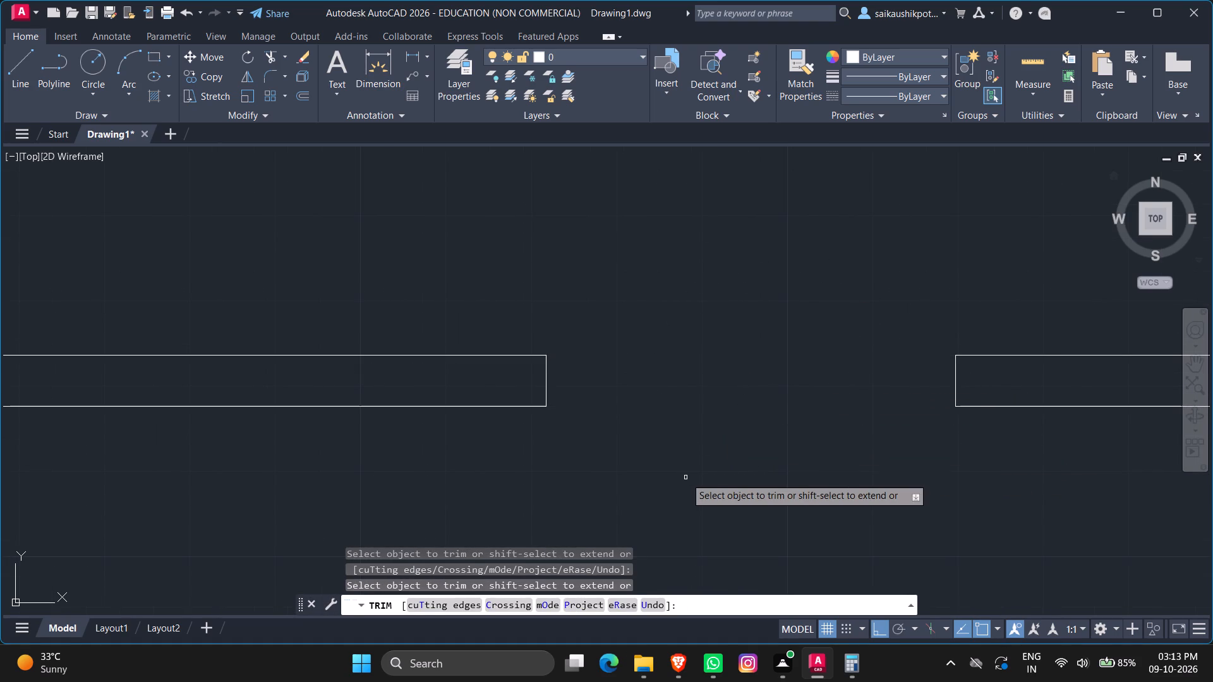
pyautogui.press('Escape')
pyautogui.press('Escape')
# Draw a door leaf 4' long and 2" thick into the room from the outer corner of the south doorway's east jamb.
pyautogui.scroll(-2, 685, 477)
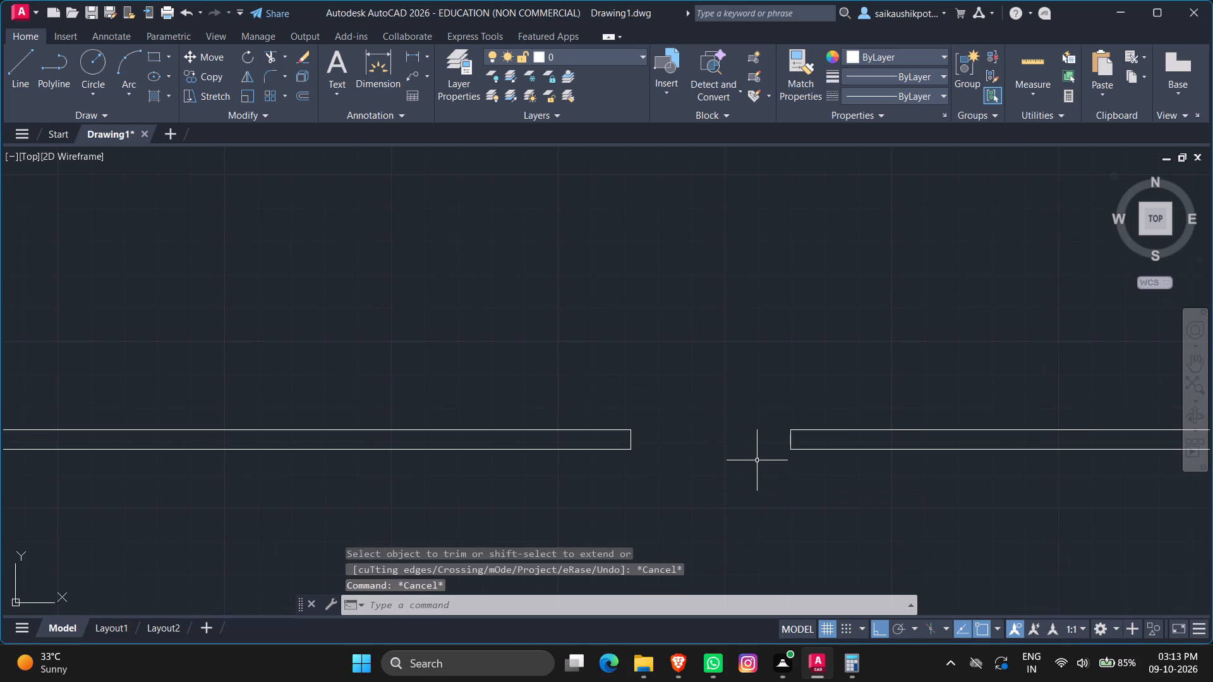
pyautogui.press('l')
pyautogui.press('Return')
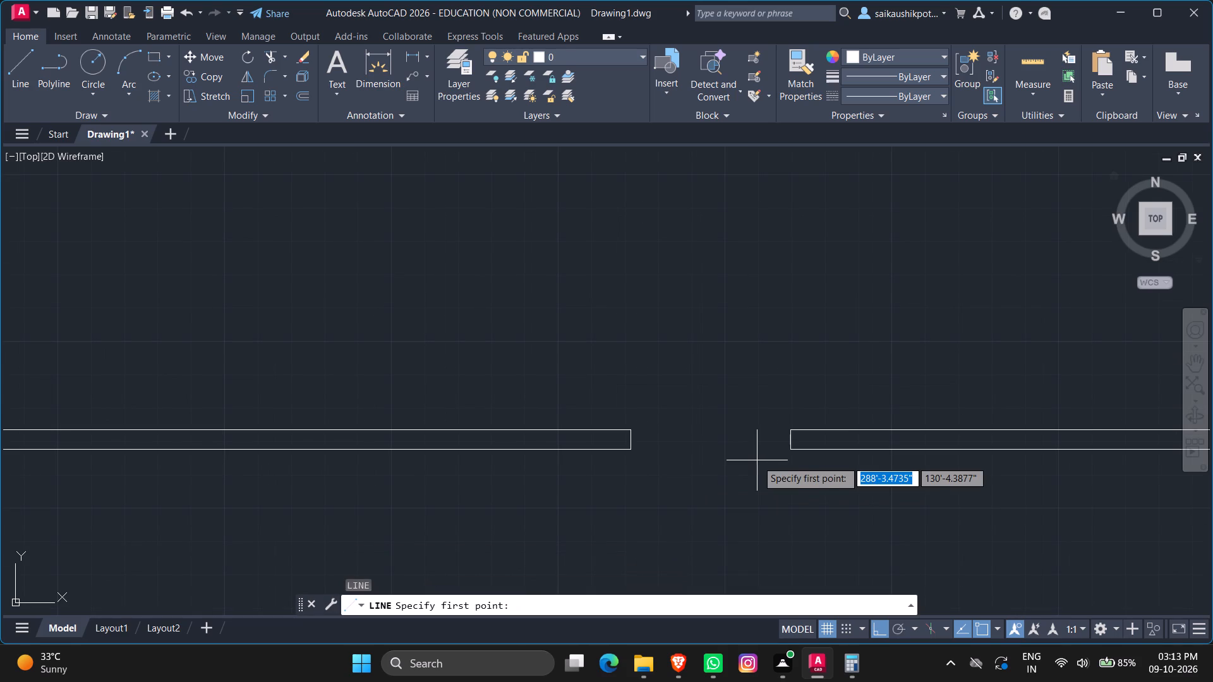
pyautogui.click(791, 452)
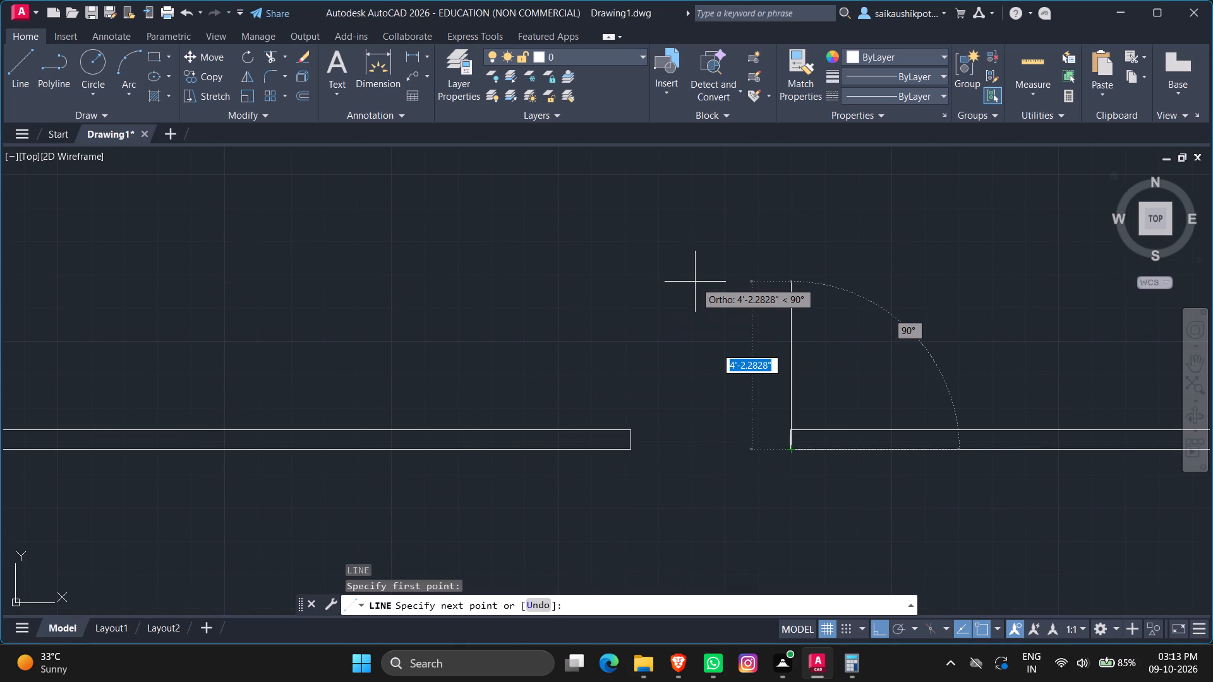
pyautogui.write("4'")
pyautogui.press('Return')
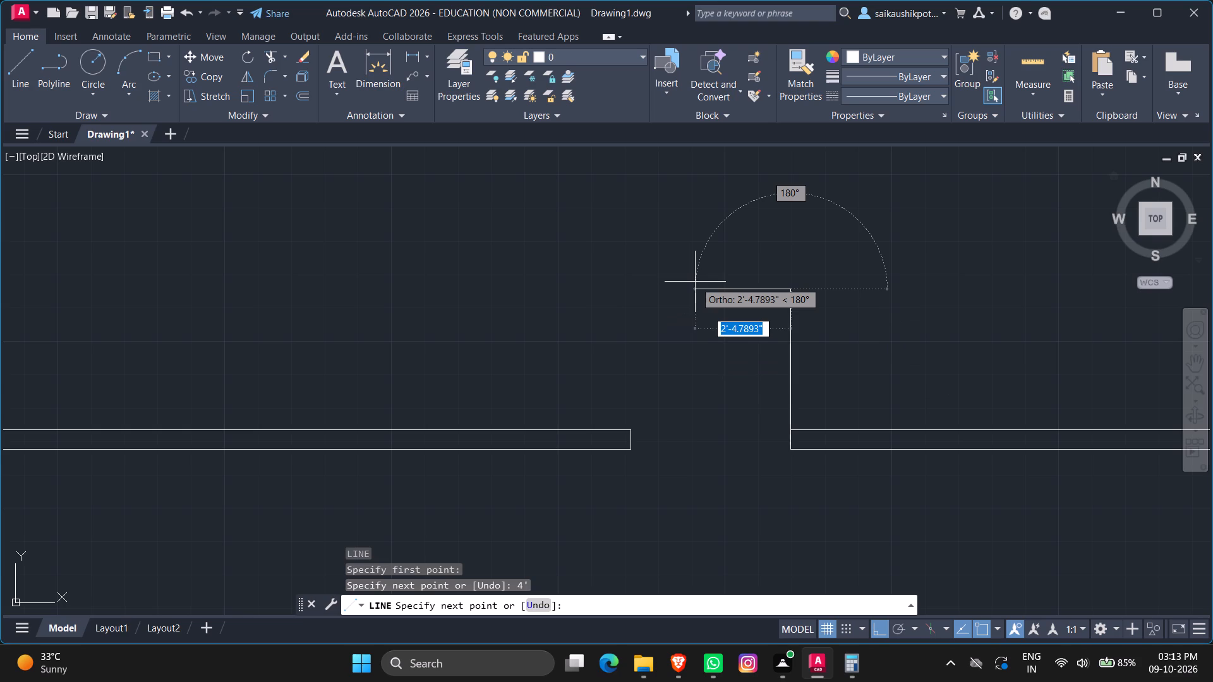
pyautogui.press('2')
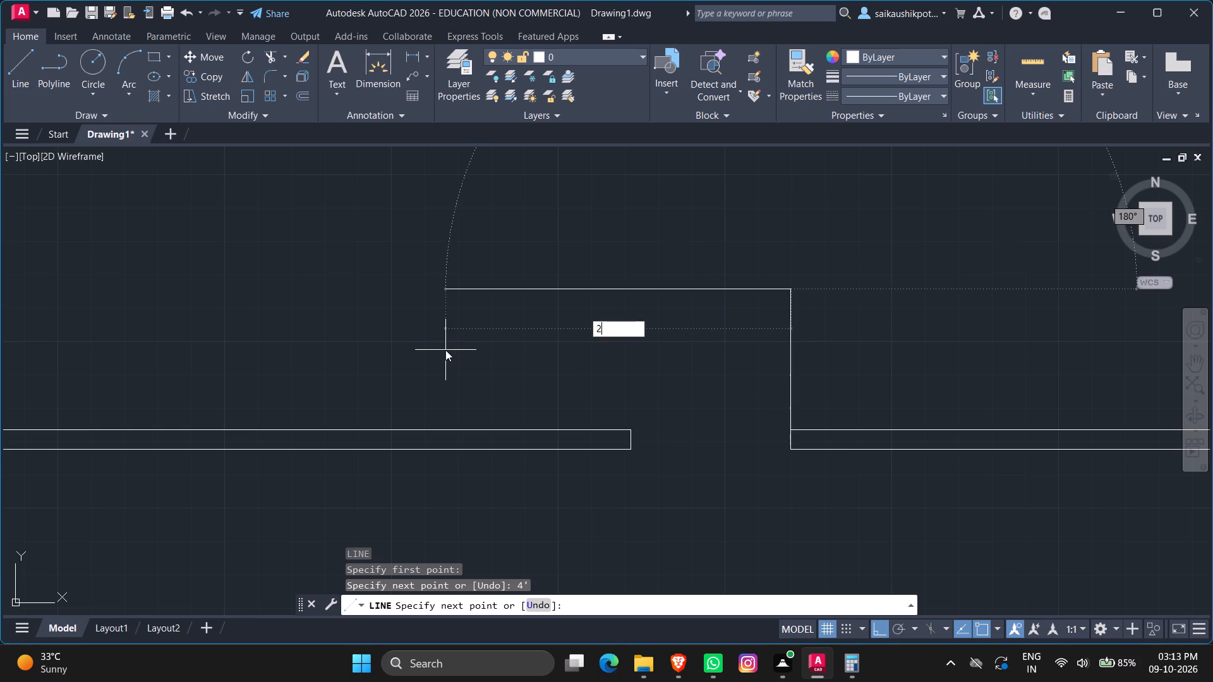
pyautogui.hotkey('shift', '"')
pyautogui.press('Return')
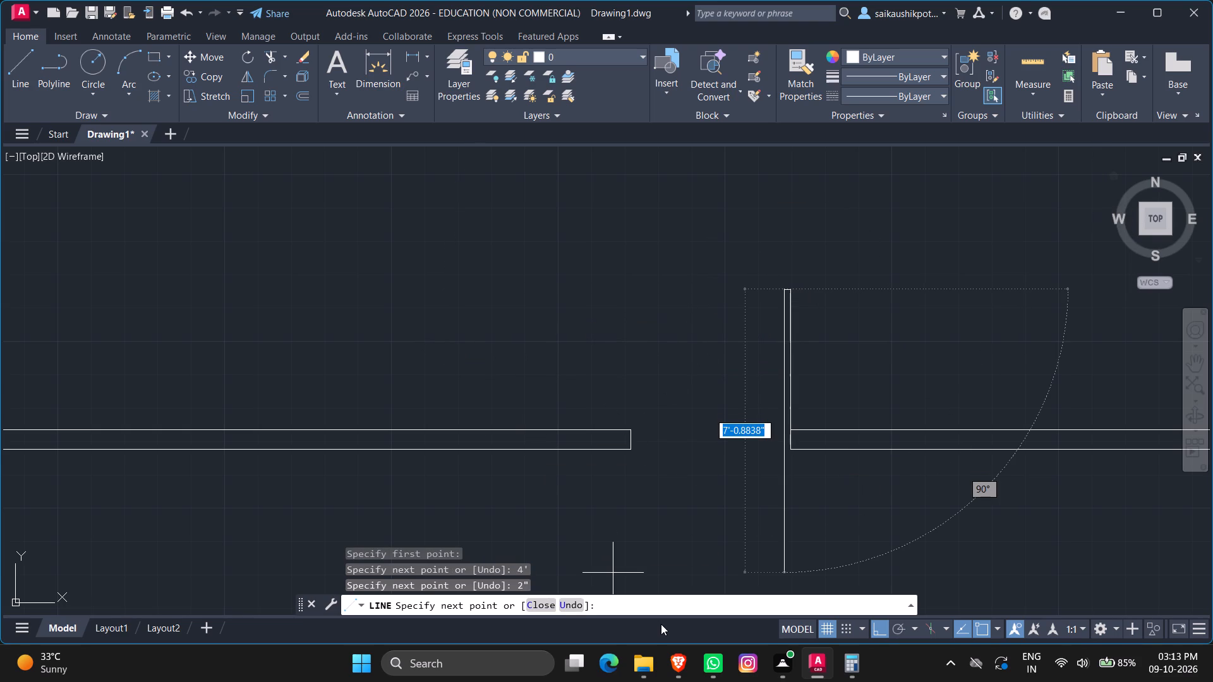
pyautogui.press('3')
pyautogui.press("'")
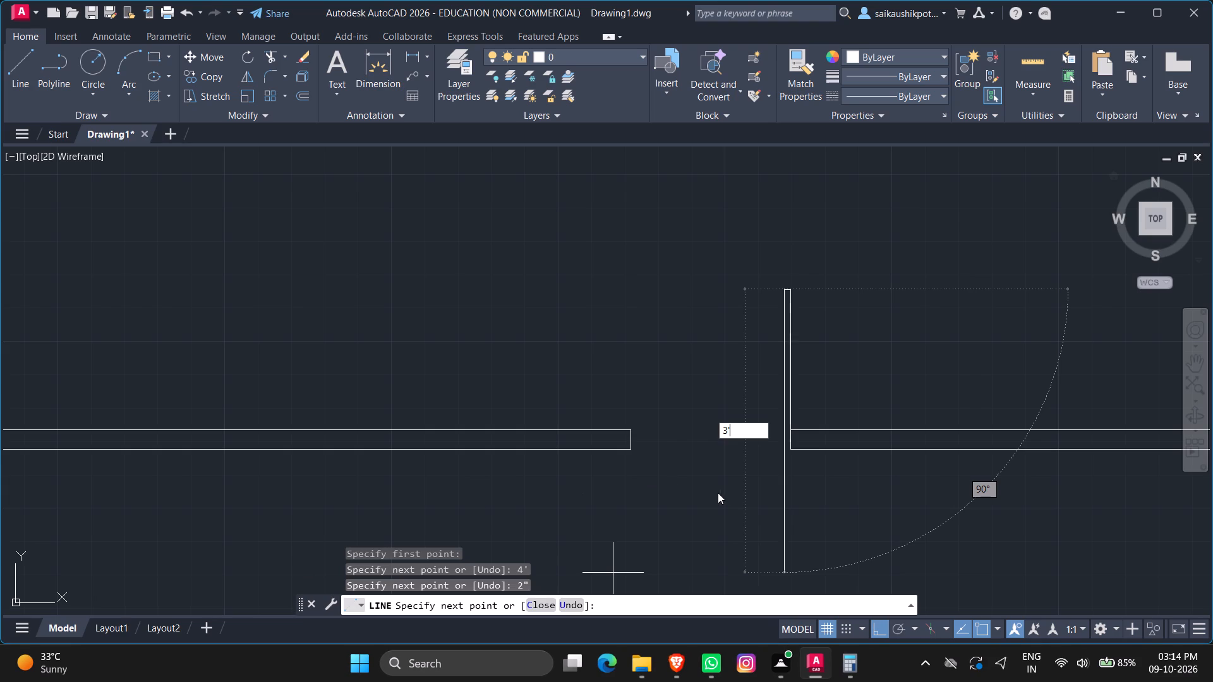
pyautogui.press('BackSpace')
pyautogui.press('BackSpace')
pyautogui.press('BackSpace')
pyautogui.press('4')
pyautogui.press("'")
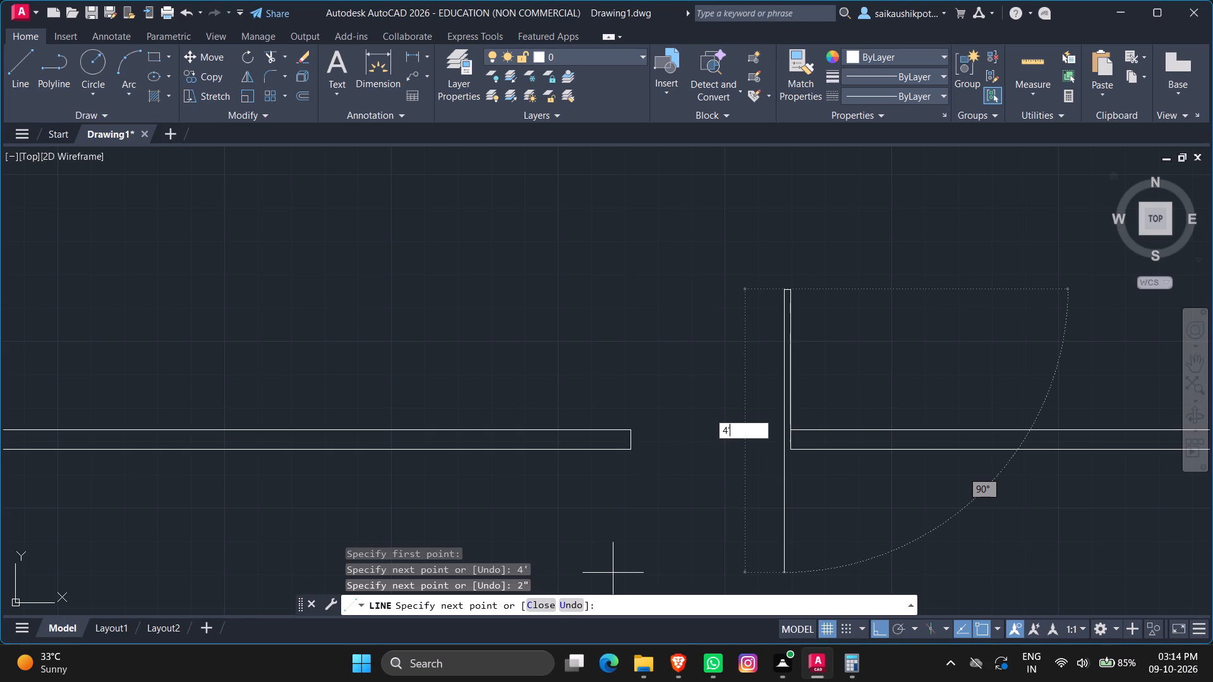
pyautogui.press('Return')
pyautogui.scroll(4, 854, 544)
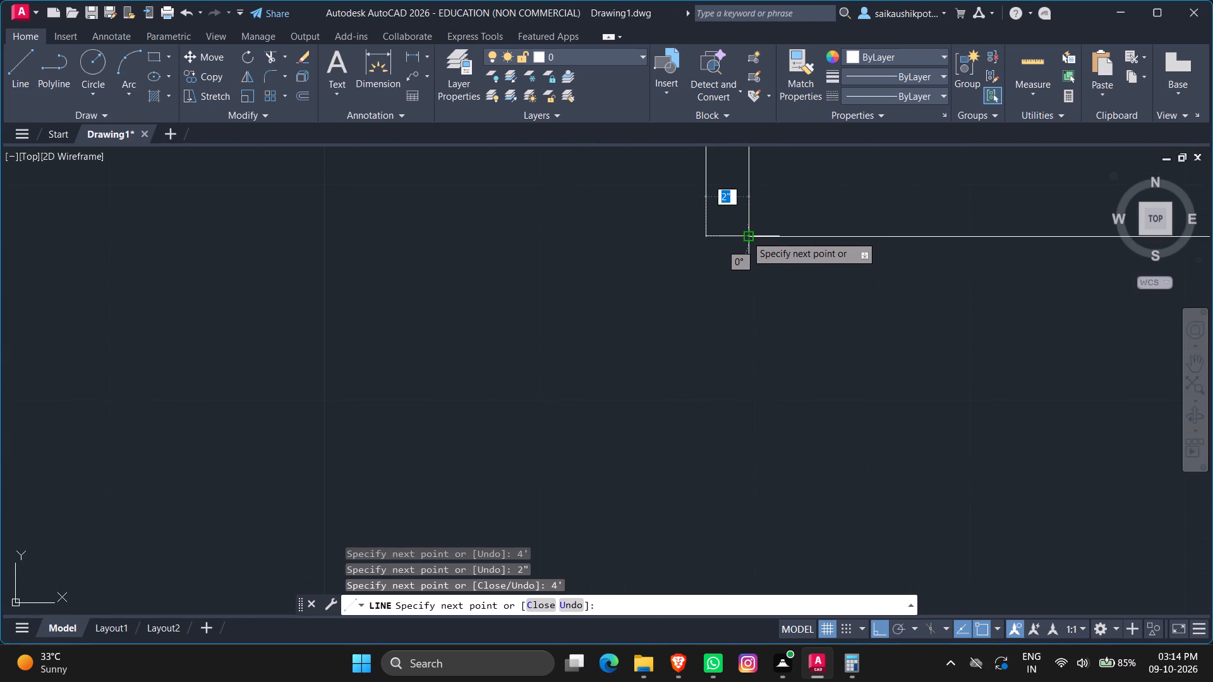
pyautogui.click(746, 236)
pyautogui.press('Escape')
pyautogui.press('Escape')
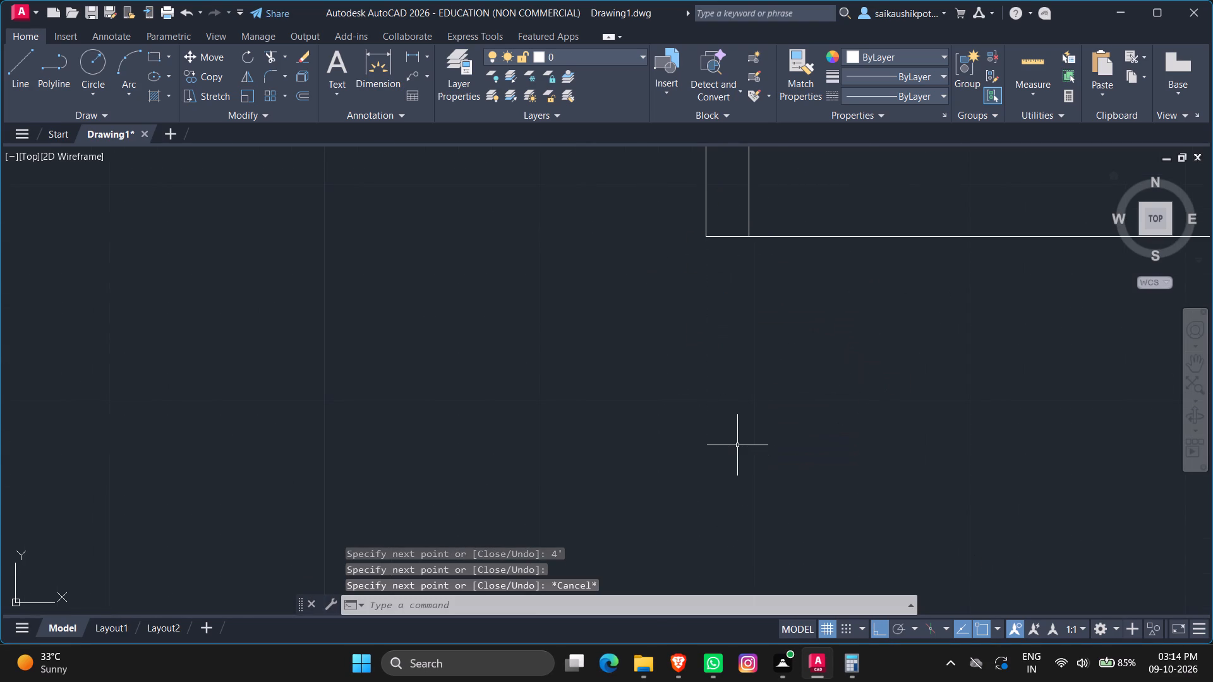
# Draw a three-point swing arc, with Ortho off, from the west jamb's outer corner to the free end of the south door leaf.
pyautogui.scroll(-5, 737, 445)
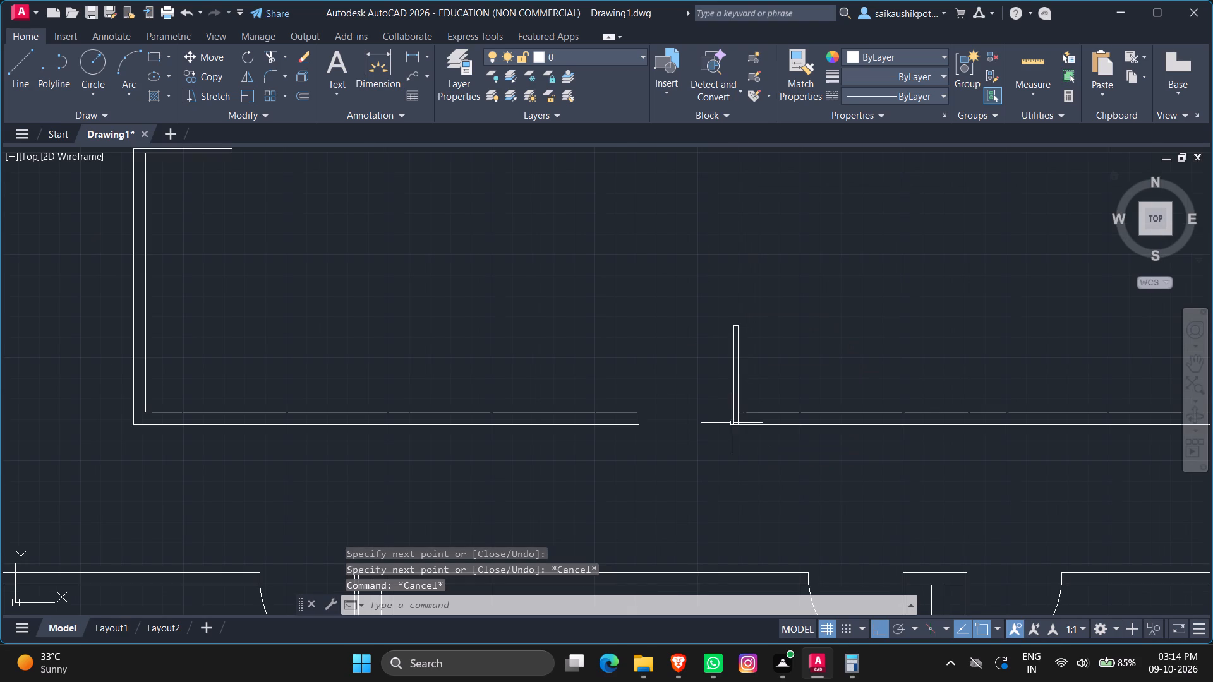
pyautogui.click(135, 63)
pyautogui.click(636, 424)
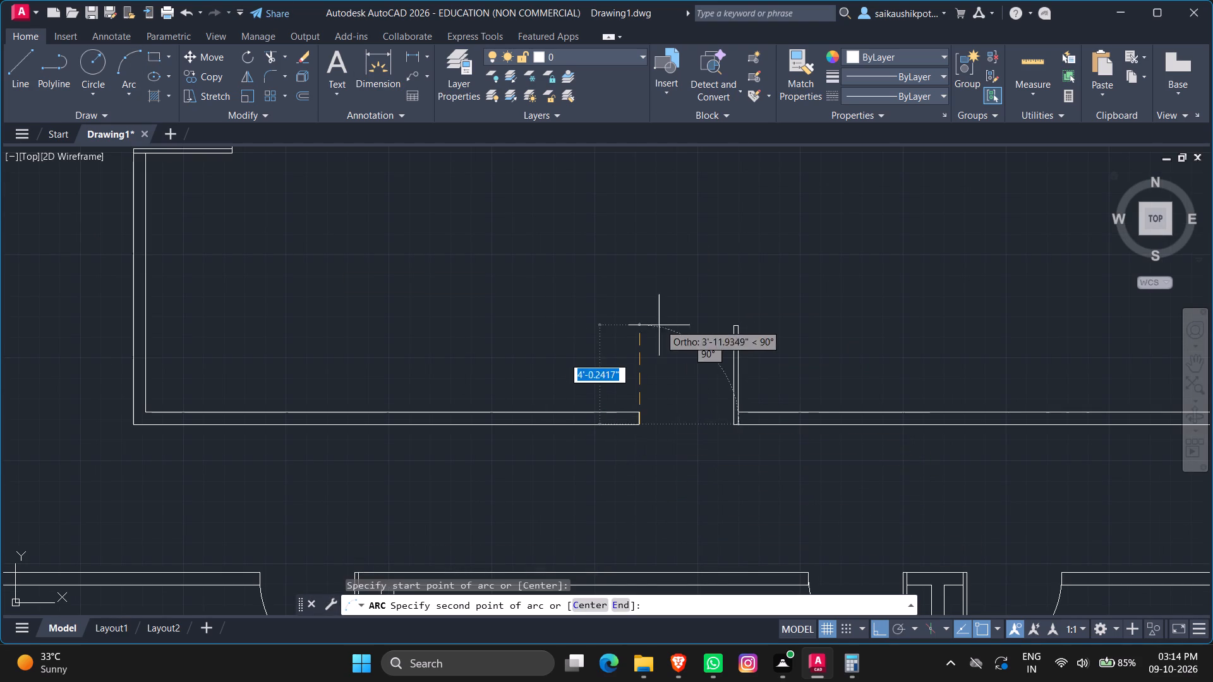
pyautogui.press('F8')
pyautogui.click(673, 338)
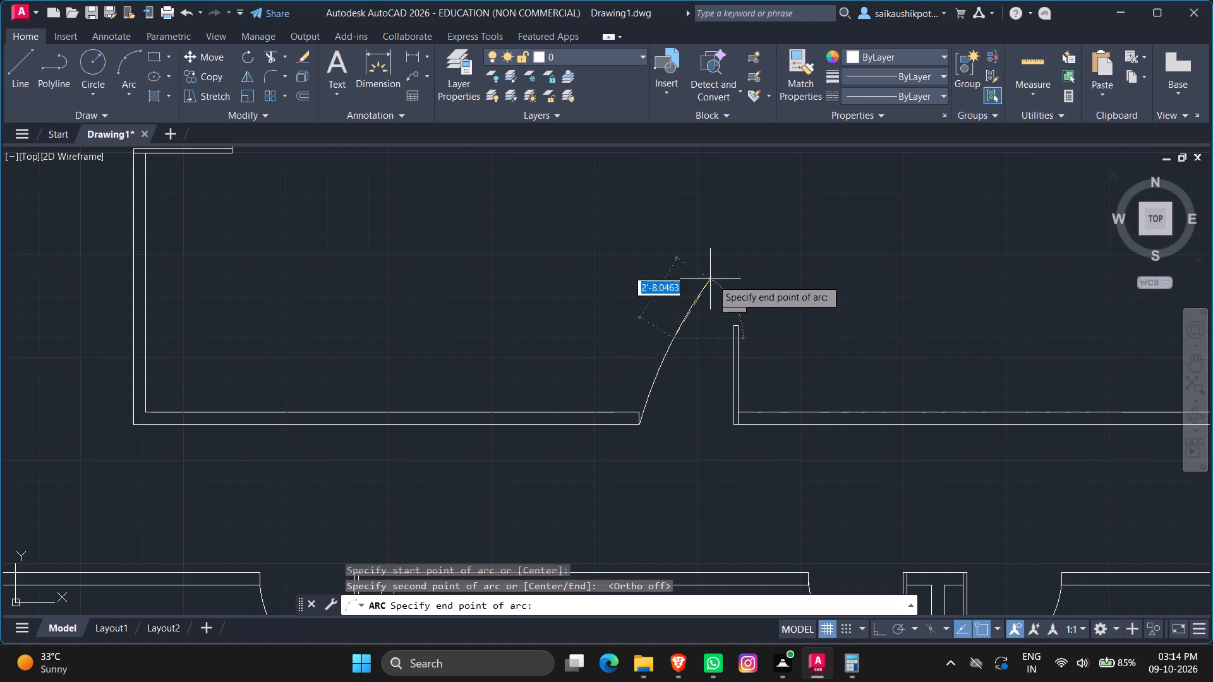
pyautogui.scroll(2, 715, 332)
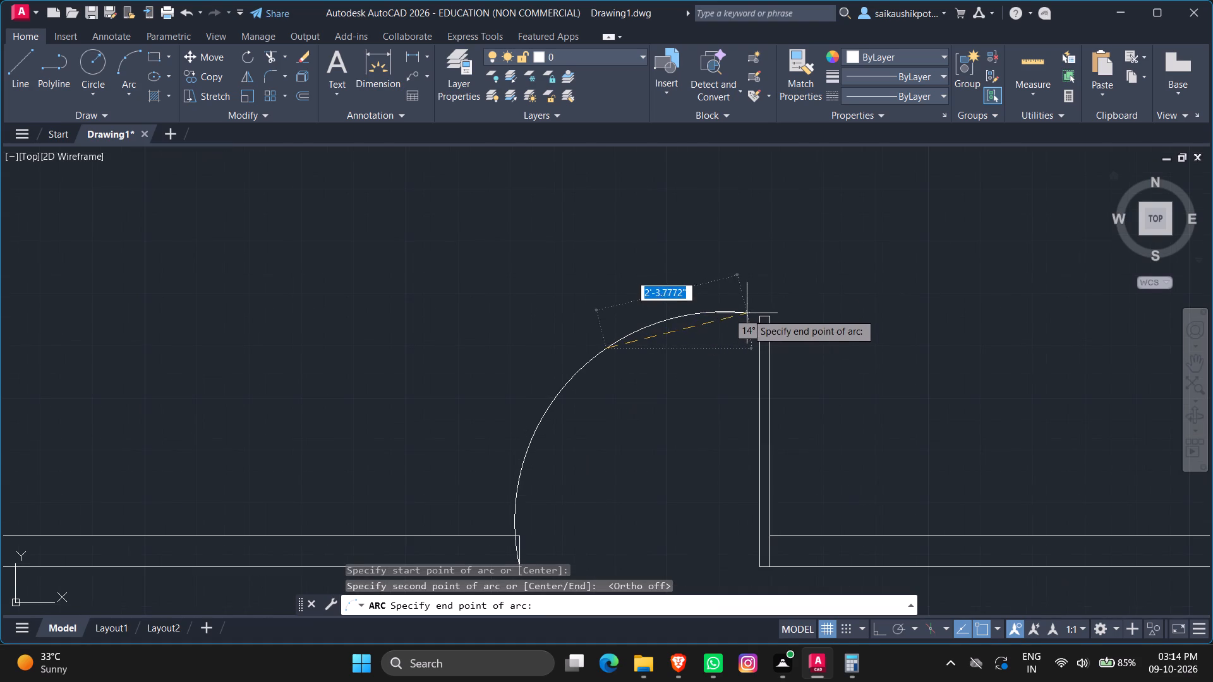
pyautogui.click(755, 317)
pyautogui.press('Escape')
pyautogui.scroll(-3, 654, 328)
pyautogui.press('Escape')
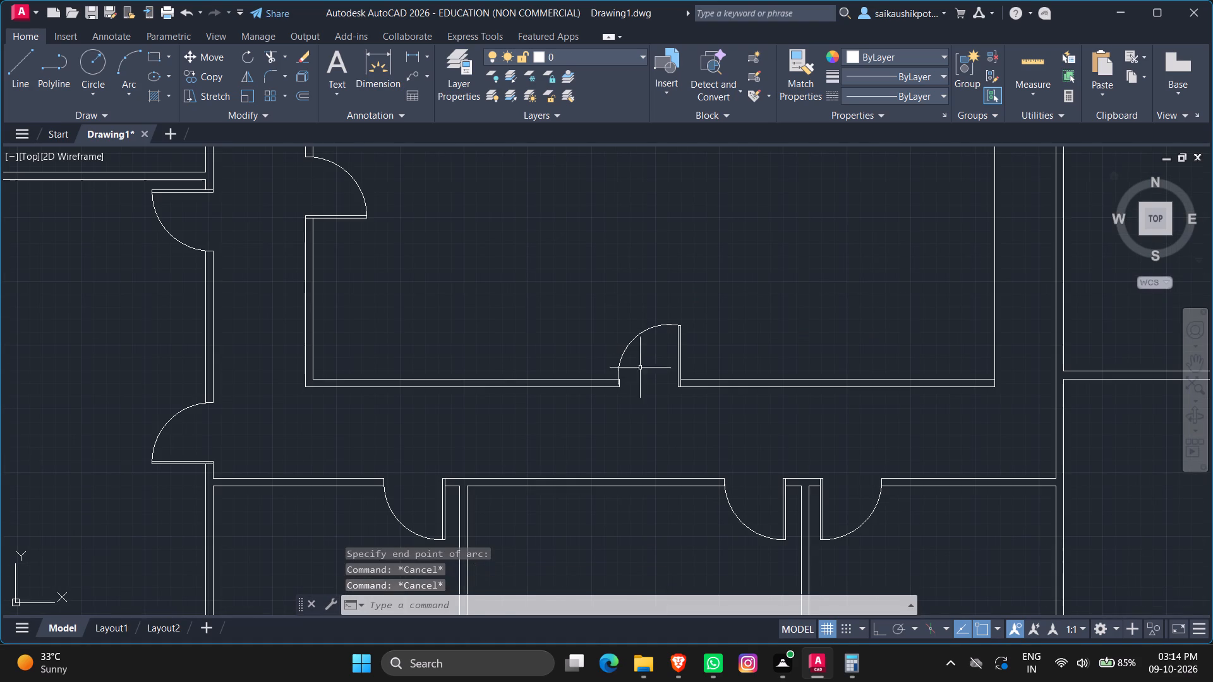
# Stretch the south door's swing arc inward at its midpoint to a radius of about 3'-10".
pyautogui.click(636, 346)
pyautogui.click(593, 301)
pyautogui.scroll(2, 623, 350)
pyautogui.scroll(-3, 623, 350)
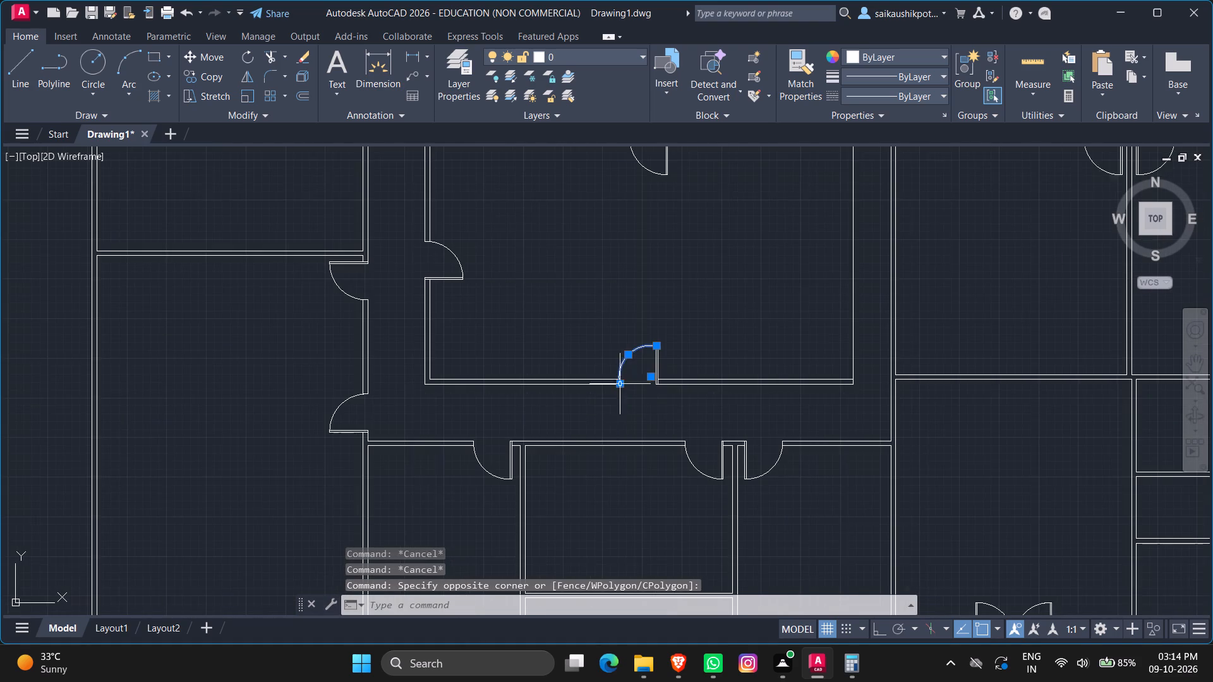
pyautogui.scroll(4, 608, 347)
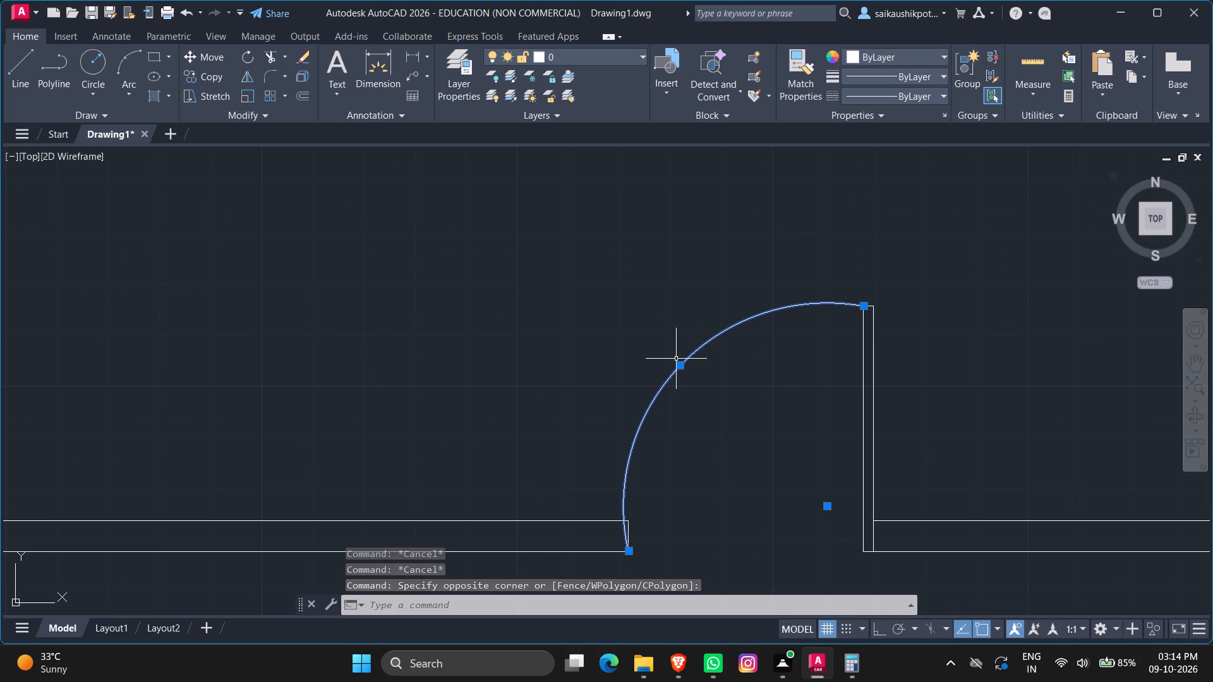
pyautogui.click(680, 368)
pyautogui.scroll(2, 697, 399)
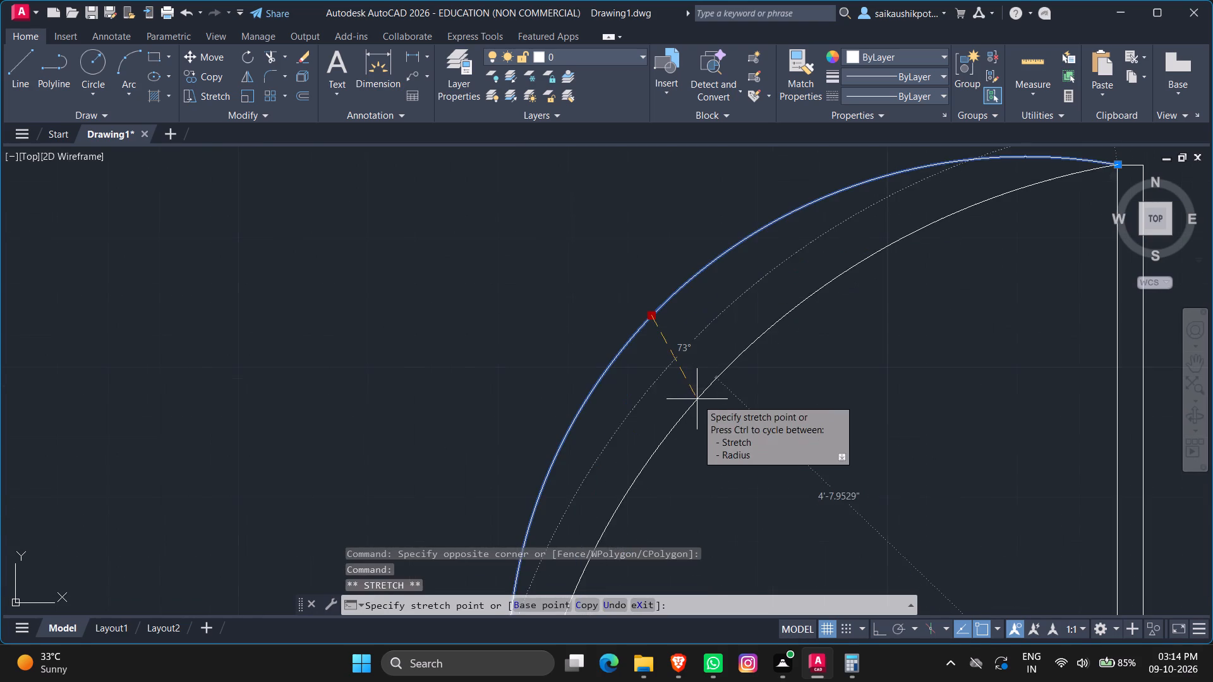
pyautogui.click(674, 364)
pyautogui.press('Escape')
pyautogui.scroll(-2, 674, 367)
pyautogui.press('Escape')
# Review the whole floor plan and examine the small rooms east of the double entrance door.
pyautogui.scroll(-3, 672, 385)
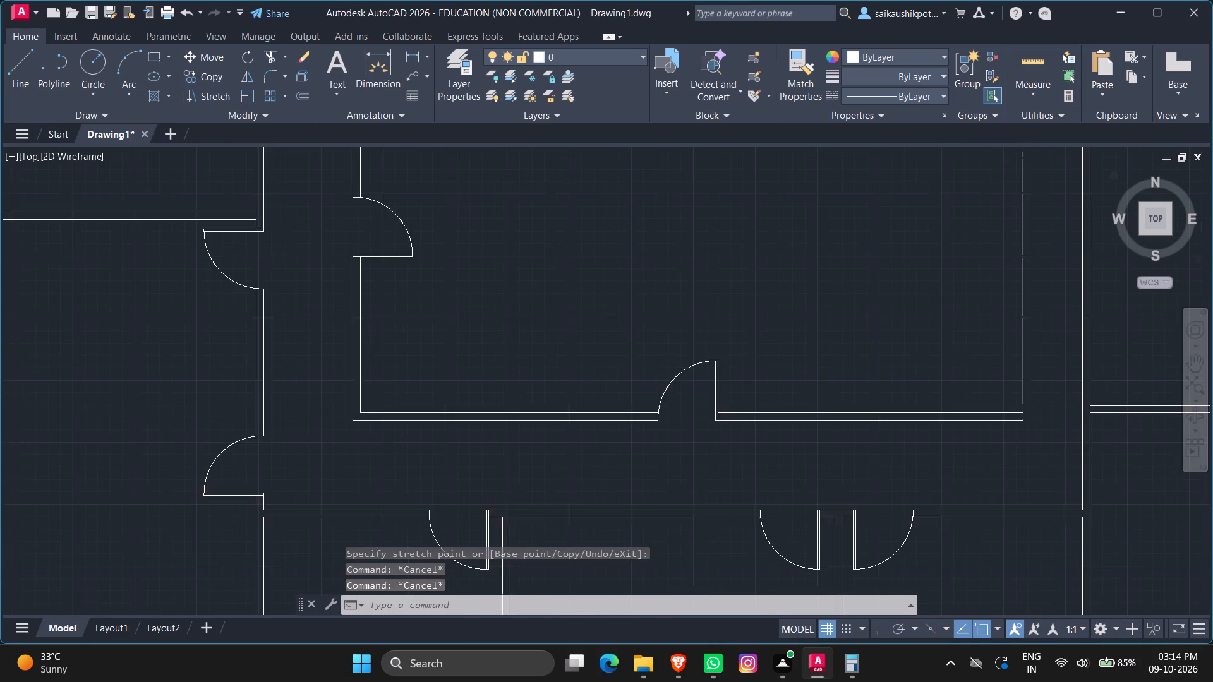
pyautogui.scroll(-5, 672, 385)
pyautogui.scroll(2, 742, 416)
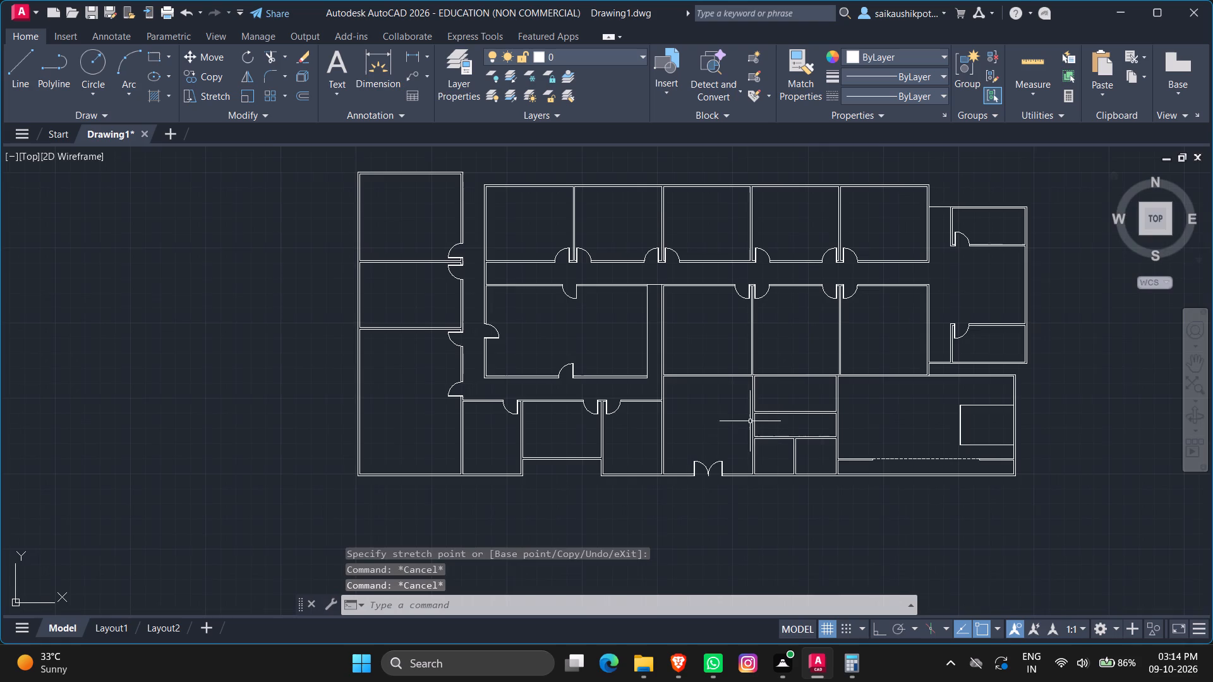
pyautogui.scroll(3, 778, 455)
pyautogui.scroll(-1, 806, 465)
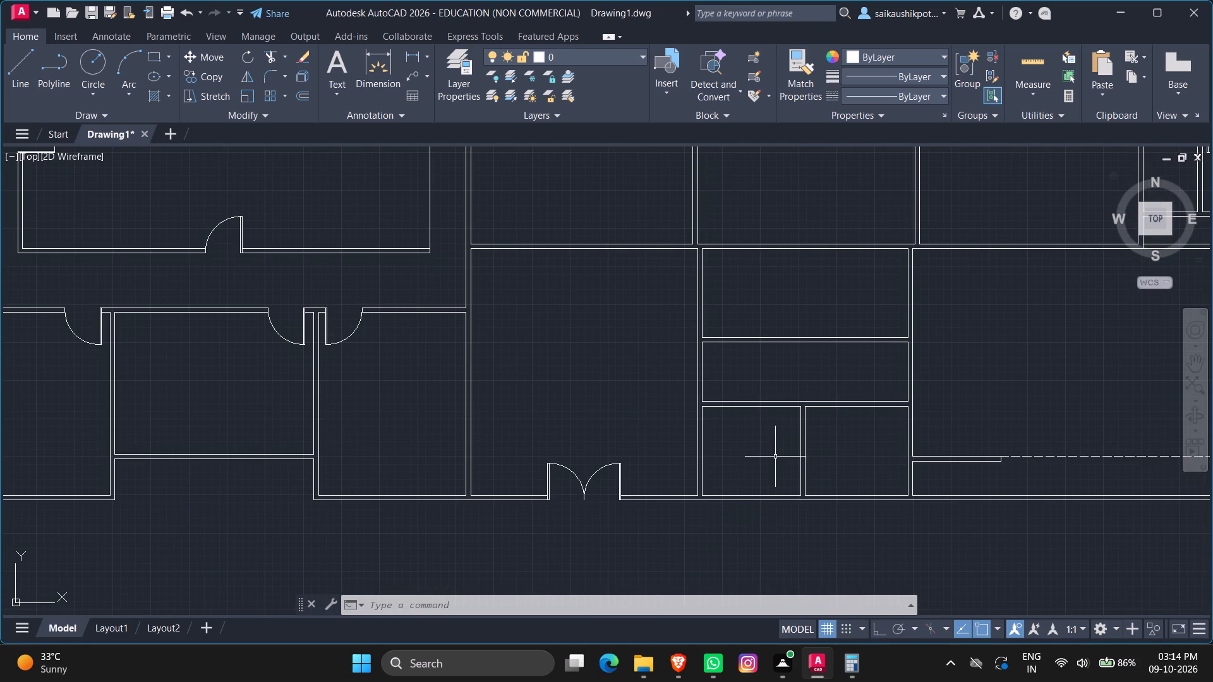
pyautogui.scroll(-2, 783, 461)
pyautogui.scroll(2, 783, 465)
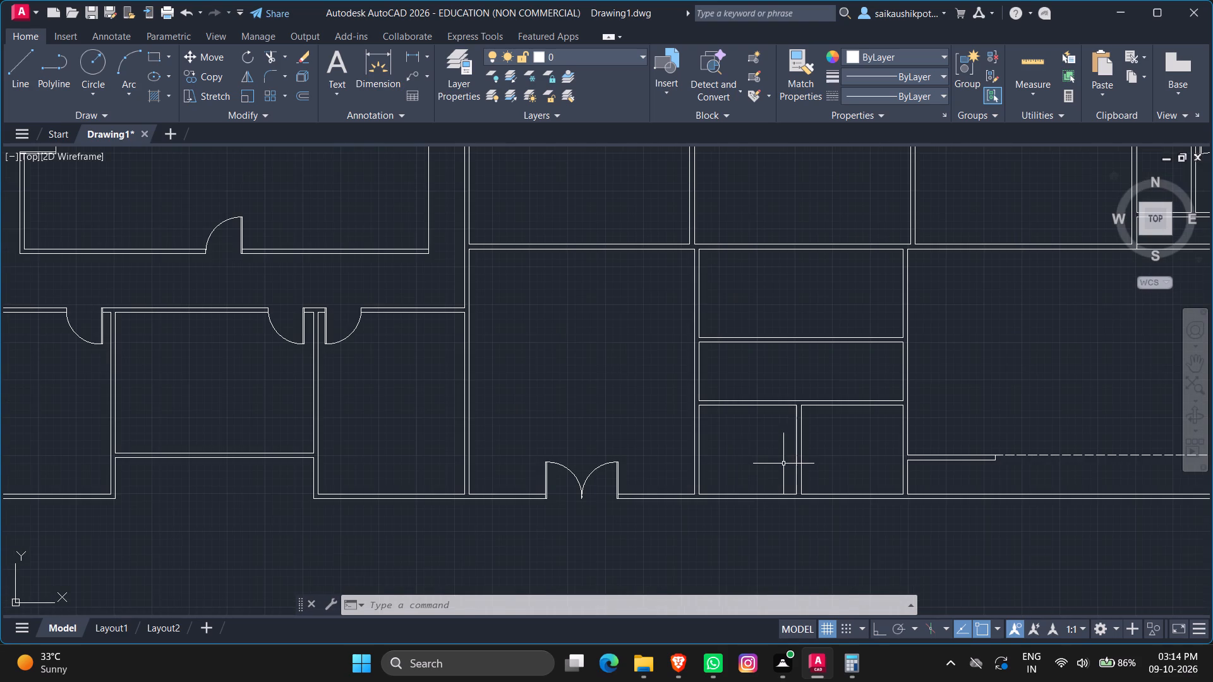
pyautogui.press('Escape')
pyautogui.scroll(-2, 820, 462)
pyautogui.press('Escape')
pyautogui.scroll(4, 809, 481)
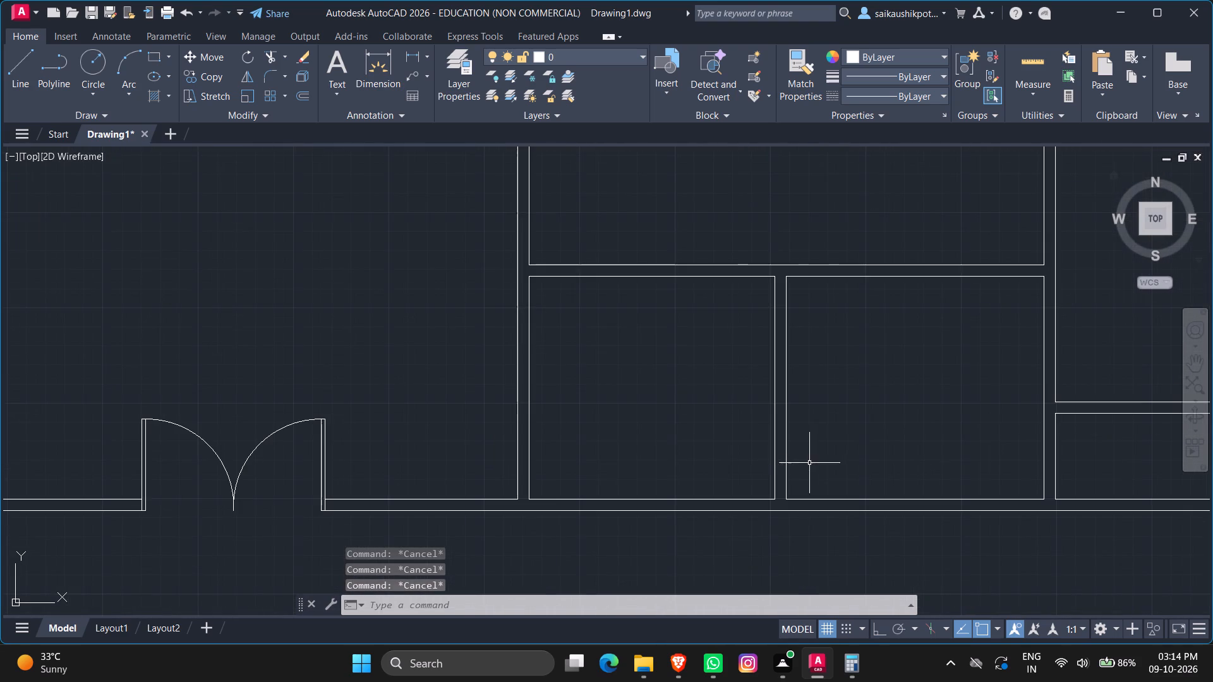
pyautogui.press('Escape')
pyautogui.scroll(-1, 781, 490)
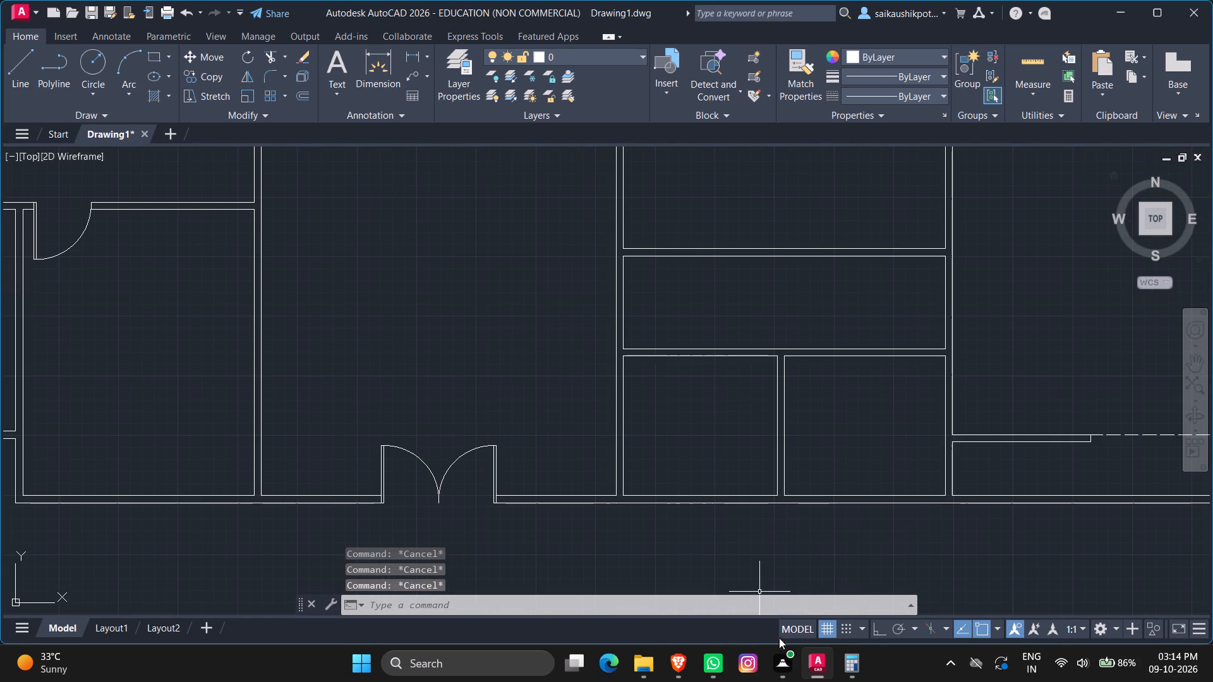
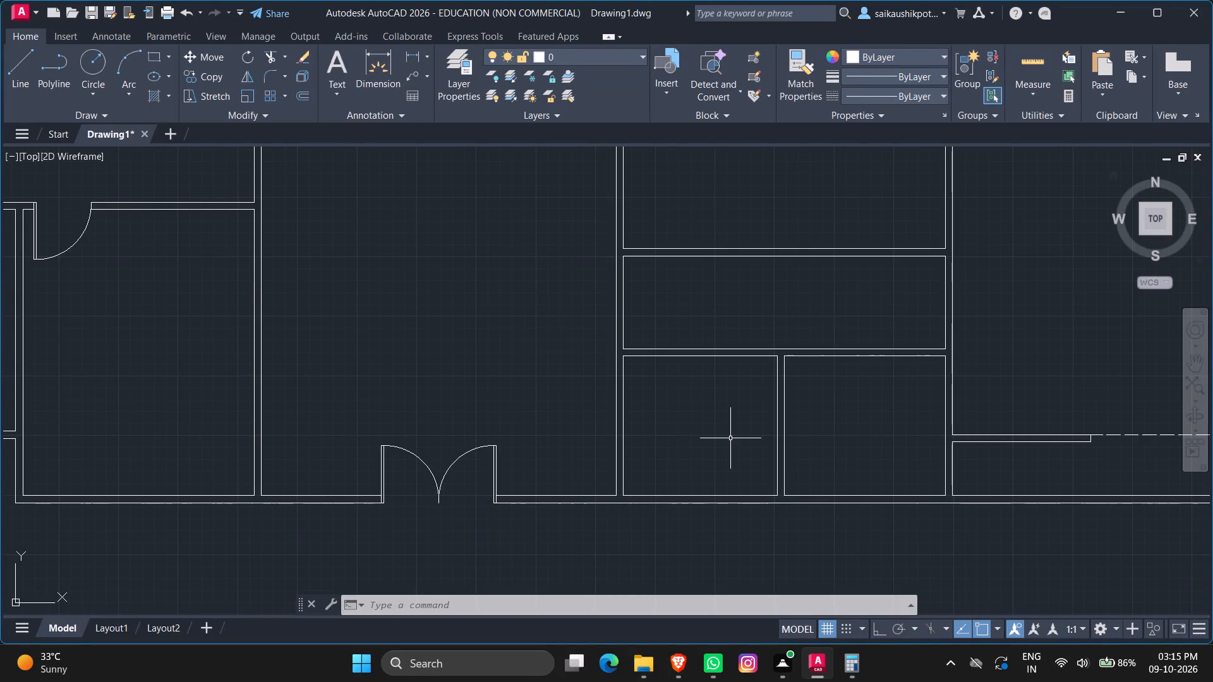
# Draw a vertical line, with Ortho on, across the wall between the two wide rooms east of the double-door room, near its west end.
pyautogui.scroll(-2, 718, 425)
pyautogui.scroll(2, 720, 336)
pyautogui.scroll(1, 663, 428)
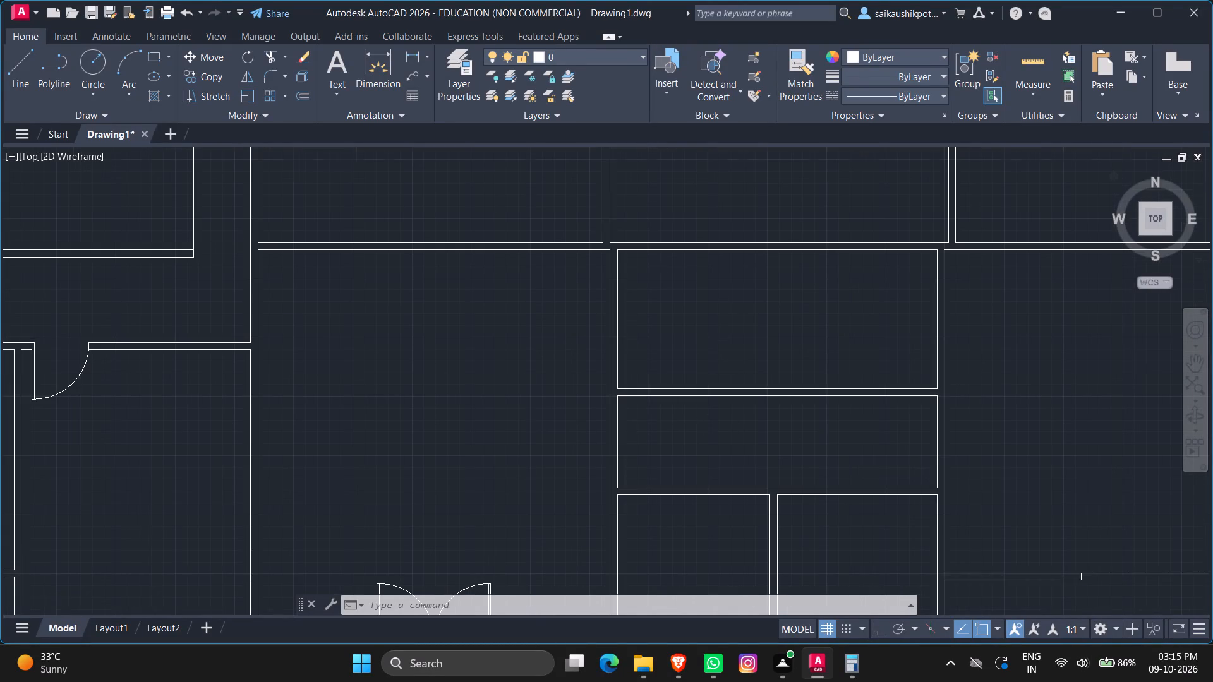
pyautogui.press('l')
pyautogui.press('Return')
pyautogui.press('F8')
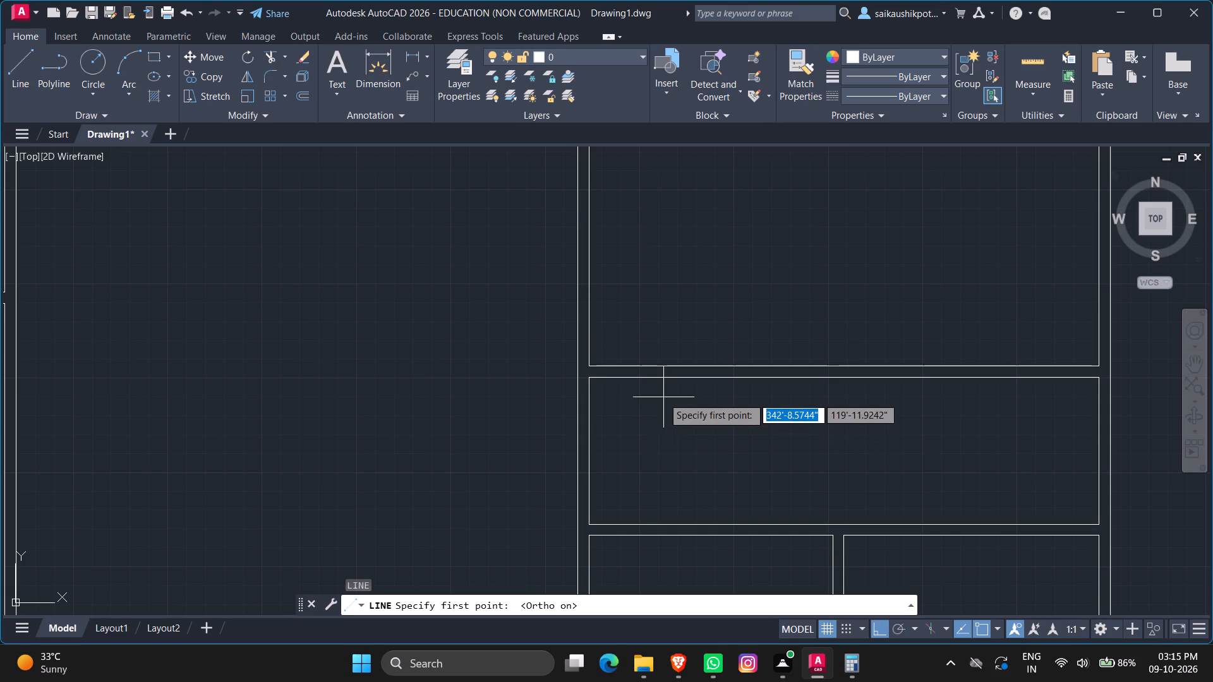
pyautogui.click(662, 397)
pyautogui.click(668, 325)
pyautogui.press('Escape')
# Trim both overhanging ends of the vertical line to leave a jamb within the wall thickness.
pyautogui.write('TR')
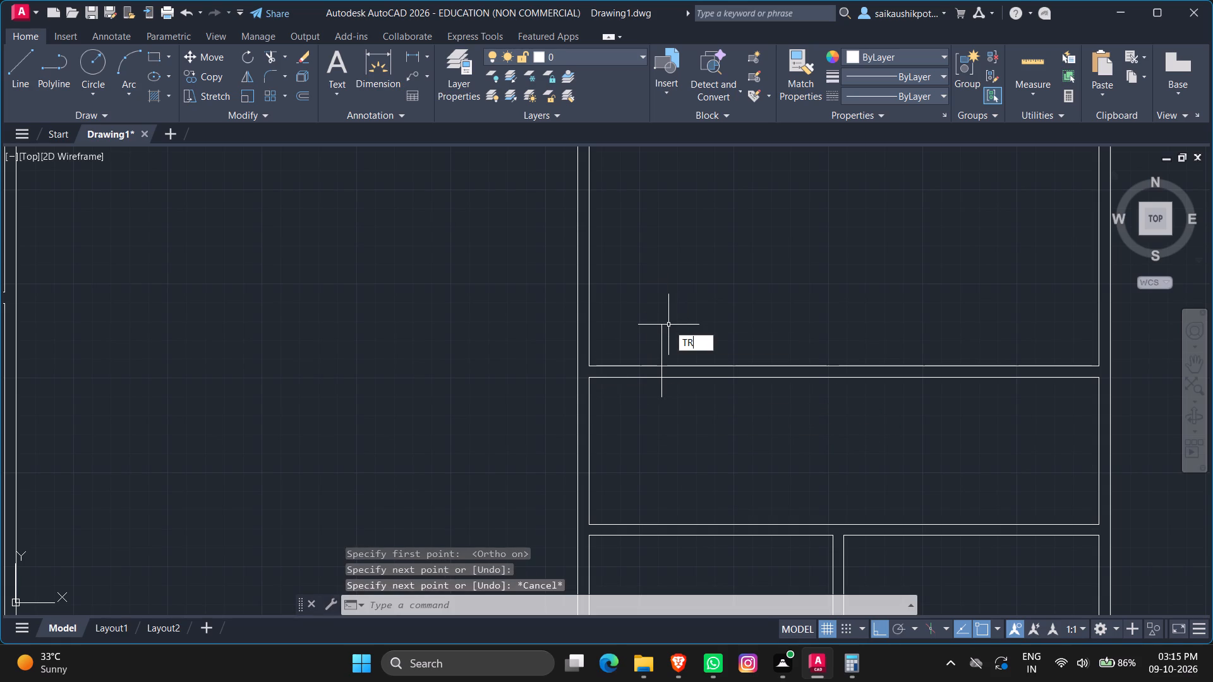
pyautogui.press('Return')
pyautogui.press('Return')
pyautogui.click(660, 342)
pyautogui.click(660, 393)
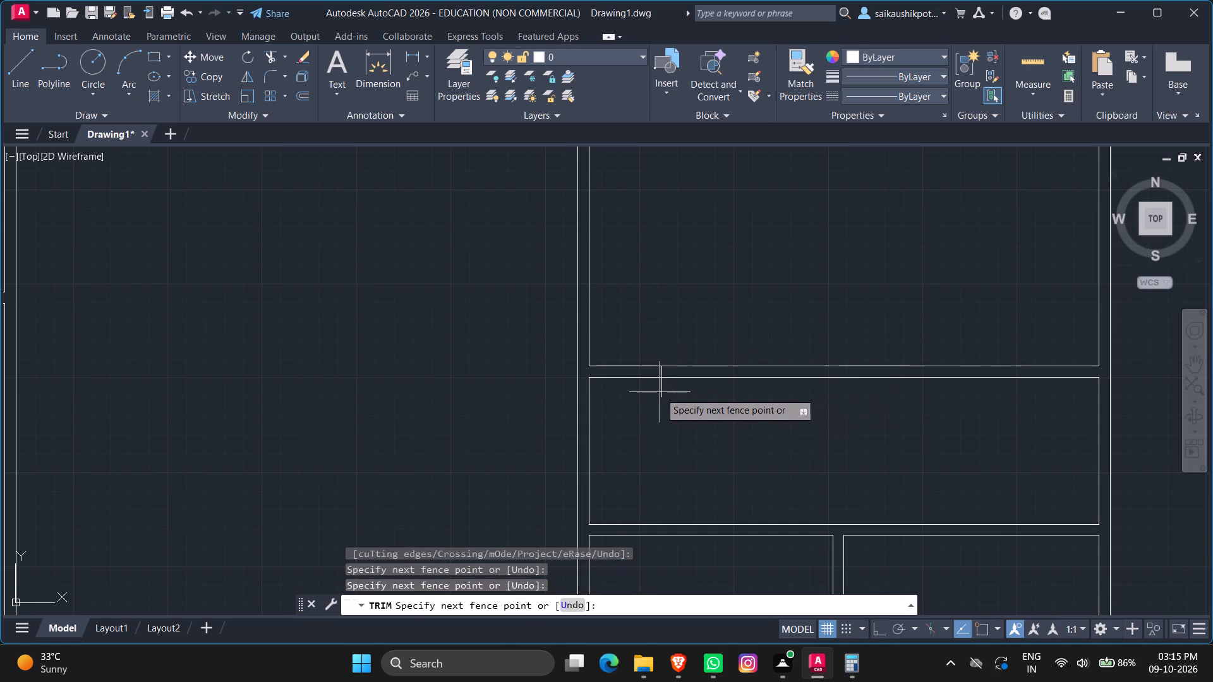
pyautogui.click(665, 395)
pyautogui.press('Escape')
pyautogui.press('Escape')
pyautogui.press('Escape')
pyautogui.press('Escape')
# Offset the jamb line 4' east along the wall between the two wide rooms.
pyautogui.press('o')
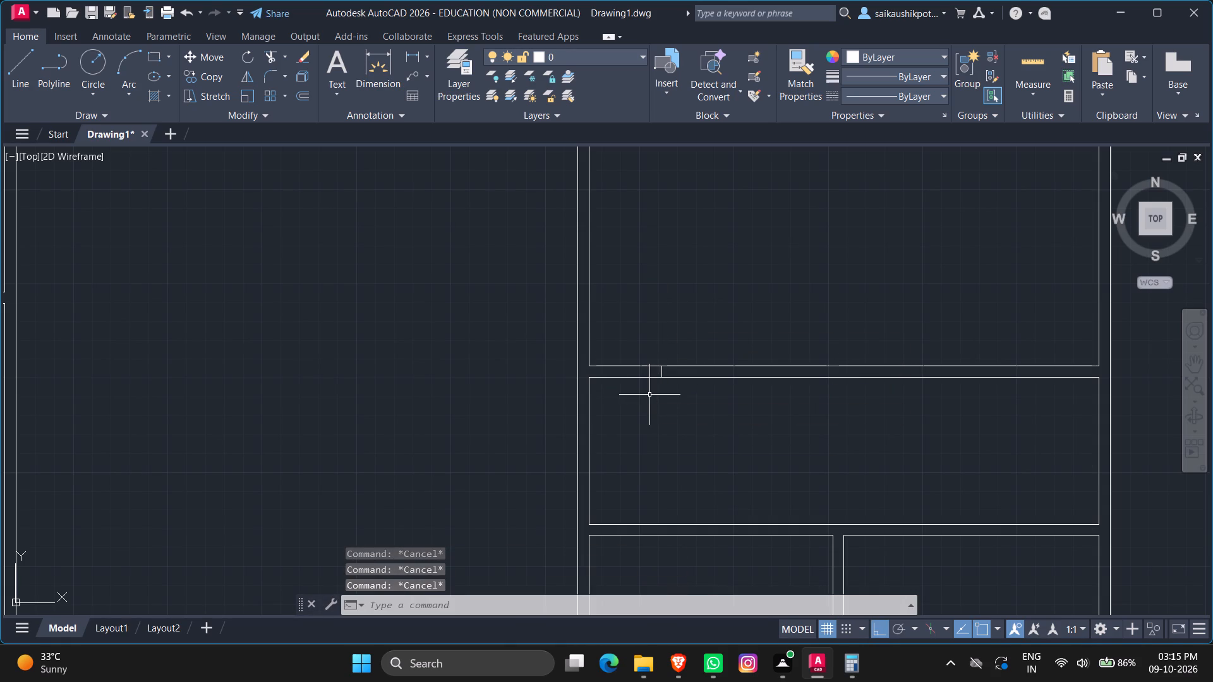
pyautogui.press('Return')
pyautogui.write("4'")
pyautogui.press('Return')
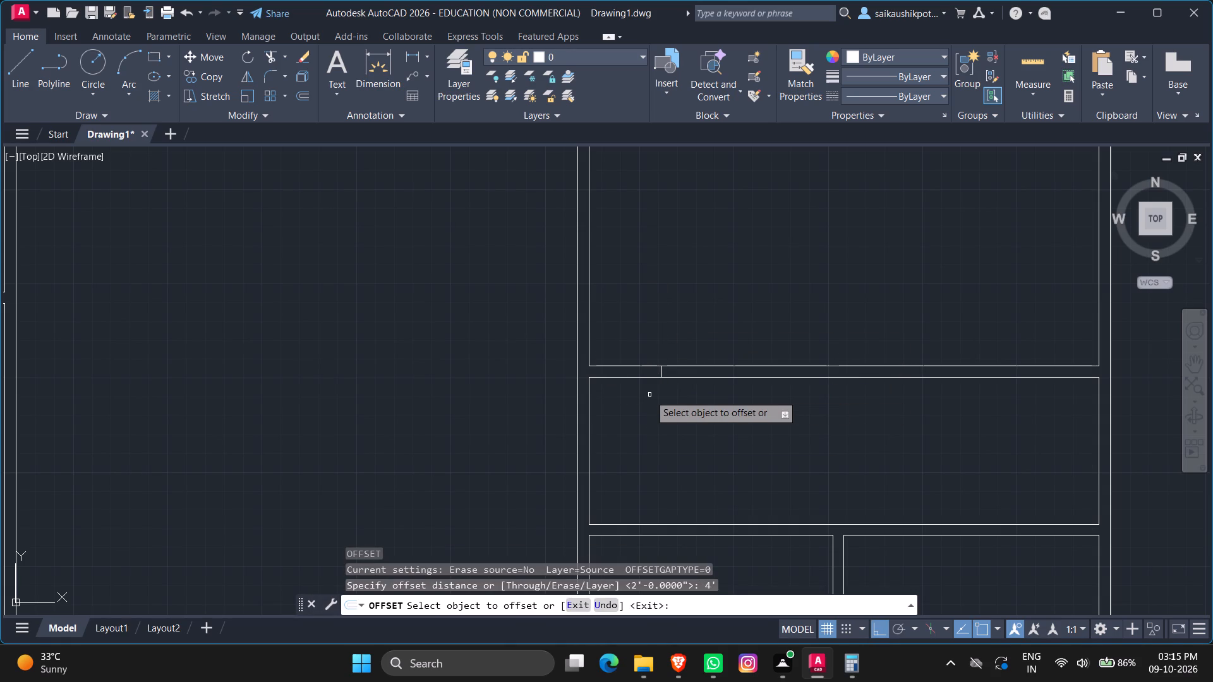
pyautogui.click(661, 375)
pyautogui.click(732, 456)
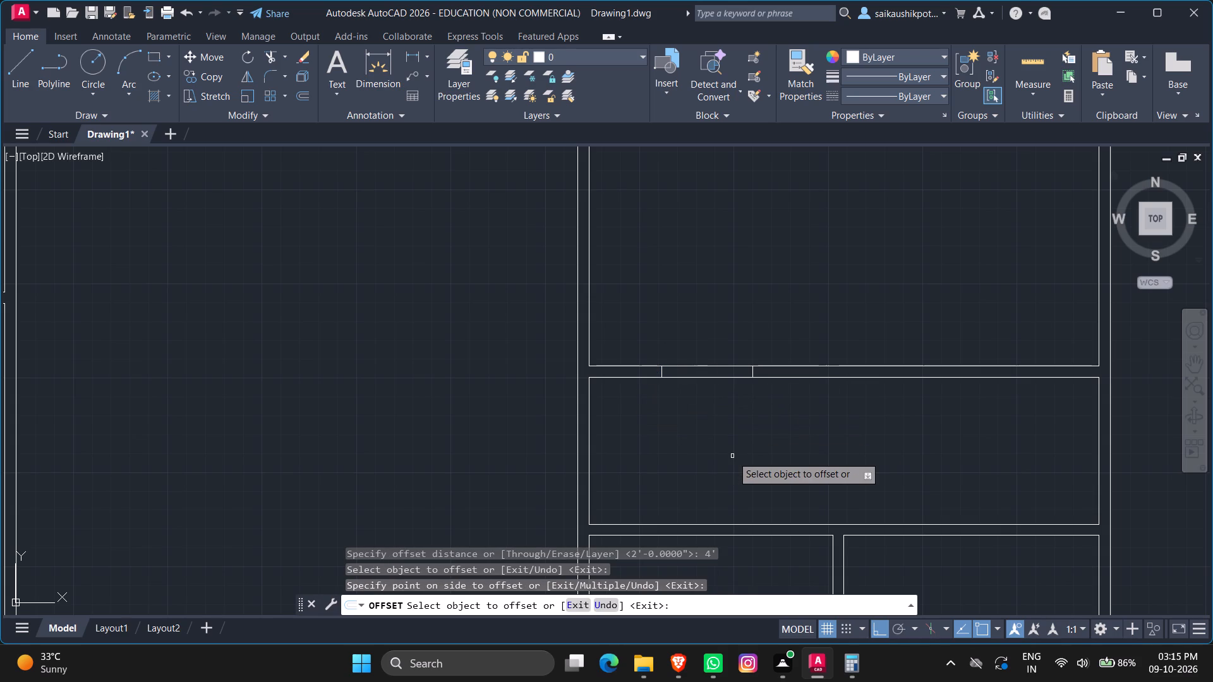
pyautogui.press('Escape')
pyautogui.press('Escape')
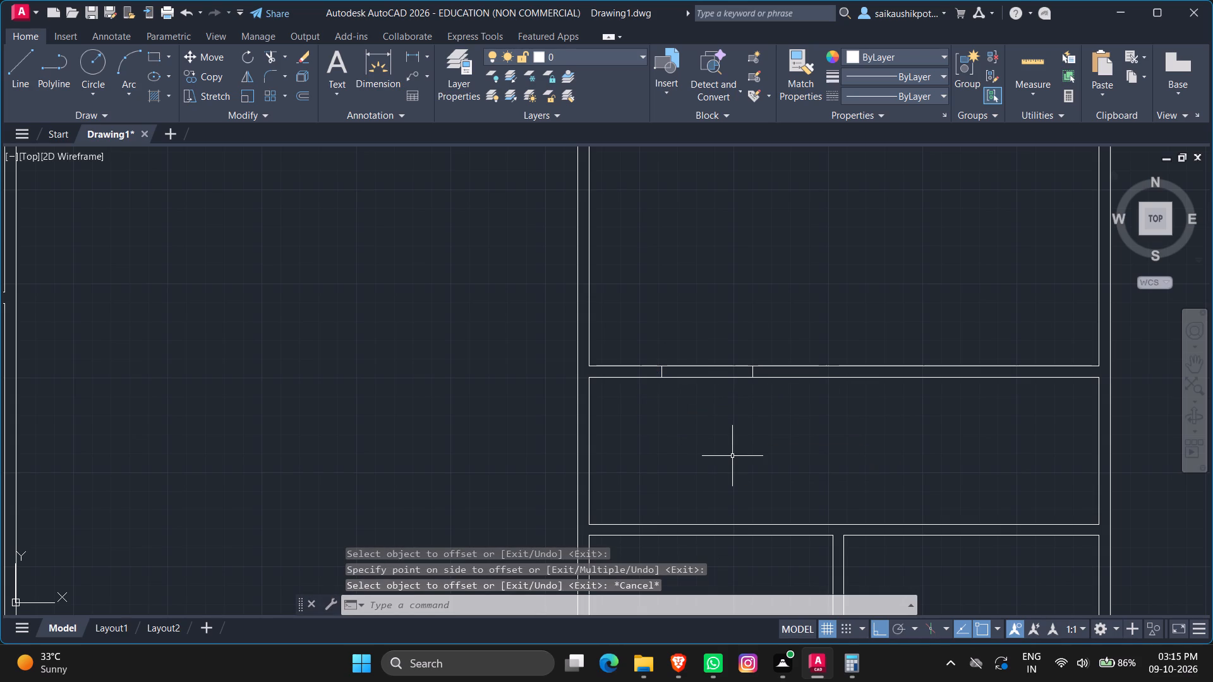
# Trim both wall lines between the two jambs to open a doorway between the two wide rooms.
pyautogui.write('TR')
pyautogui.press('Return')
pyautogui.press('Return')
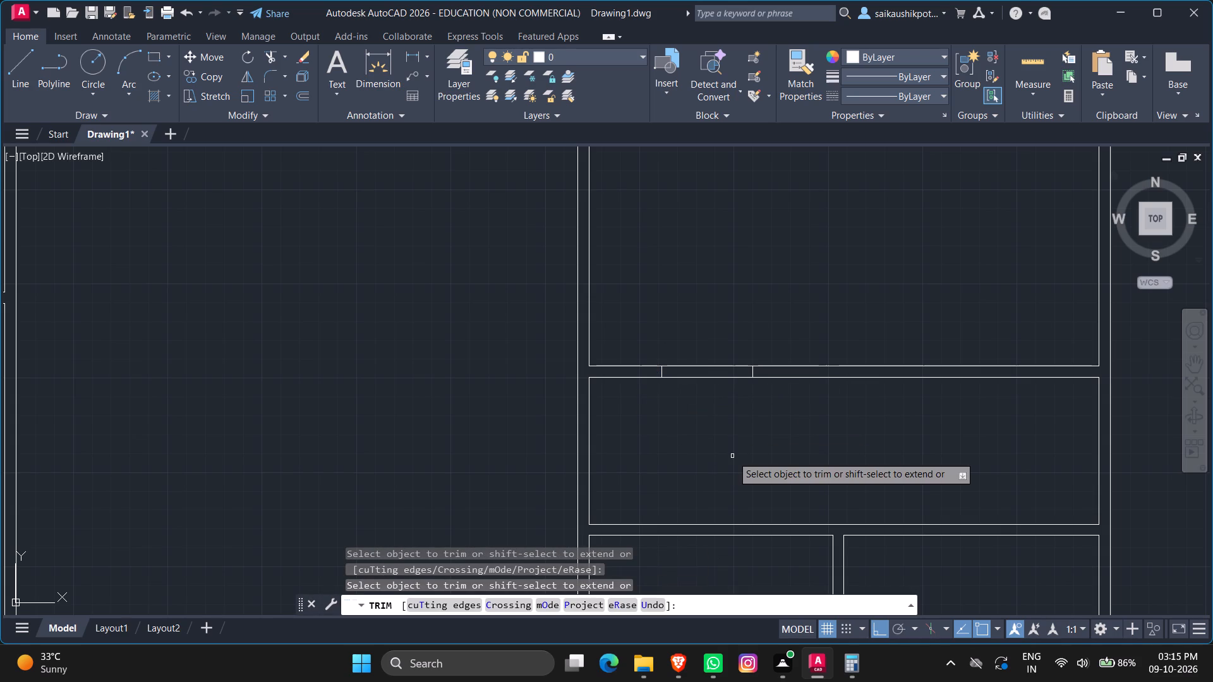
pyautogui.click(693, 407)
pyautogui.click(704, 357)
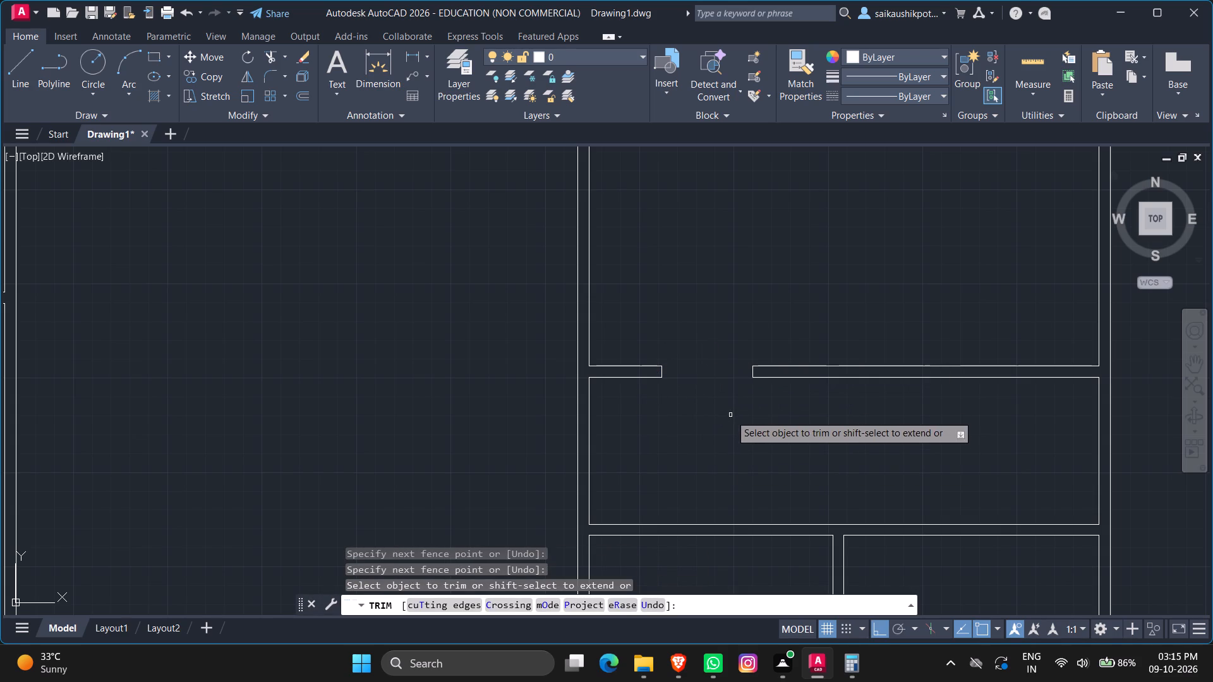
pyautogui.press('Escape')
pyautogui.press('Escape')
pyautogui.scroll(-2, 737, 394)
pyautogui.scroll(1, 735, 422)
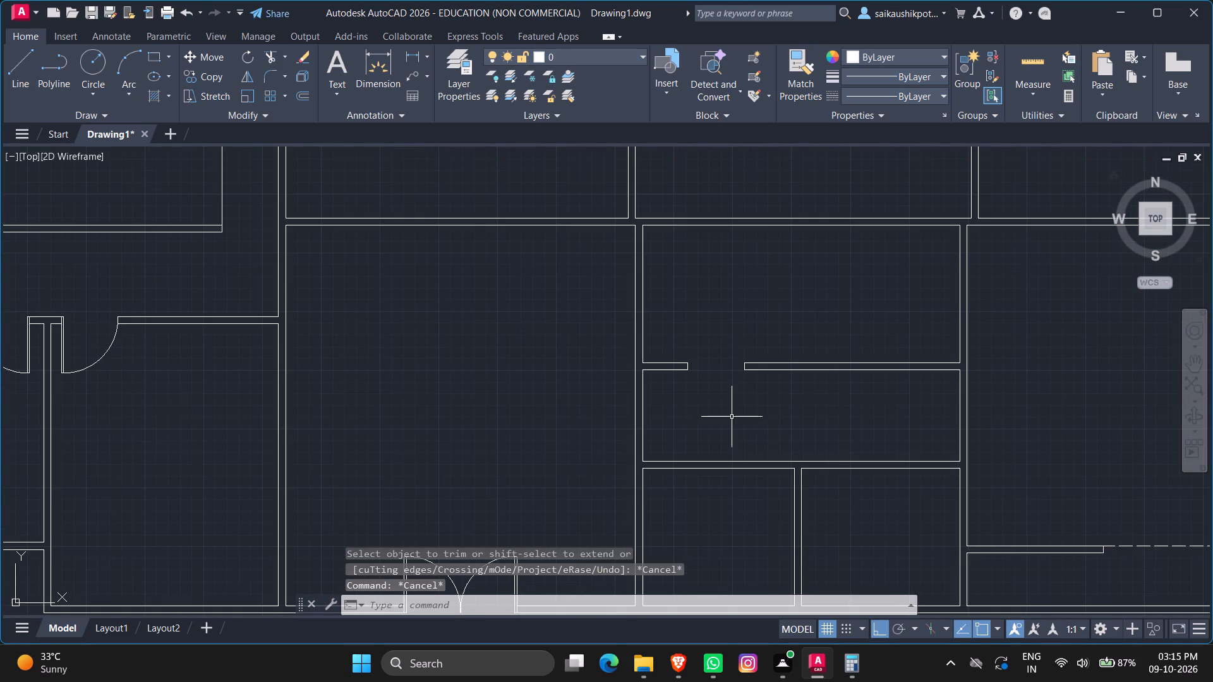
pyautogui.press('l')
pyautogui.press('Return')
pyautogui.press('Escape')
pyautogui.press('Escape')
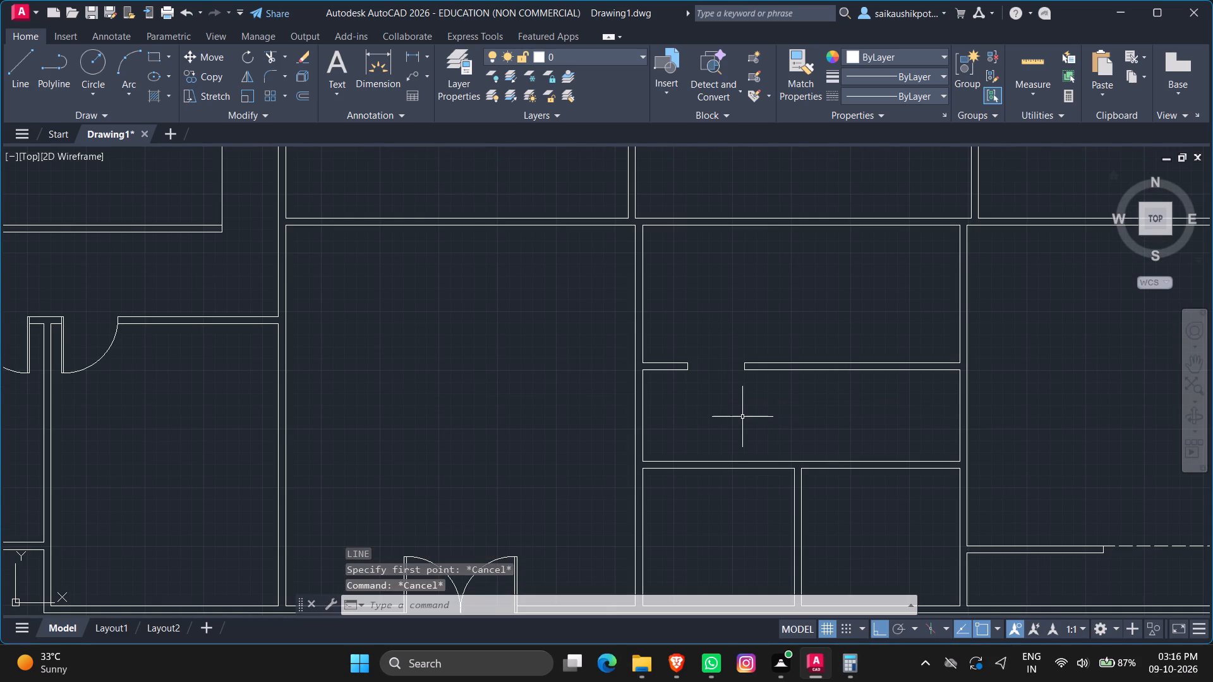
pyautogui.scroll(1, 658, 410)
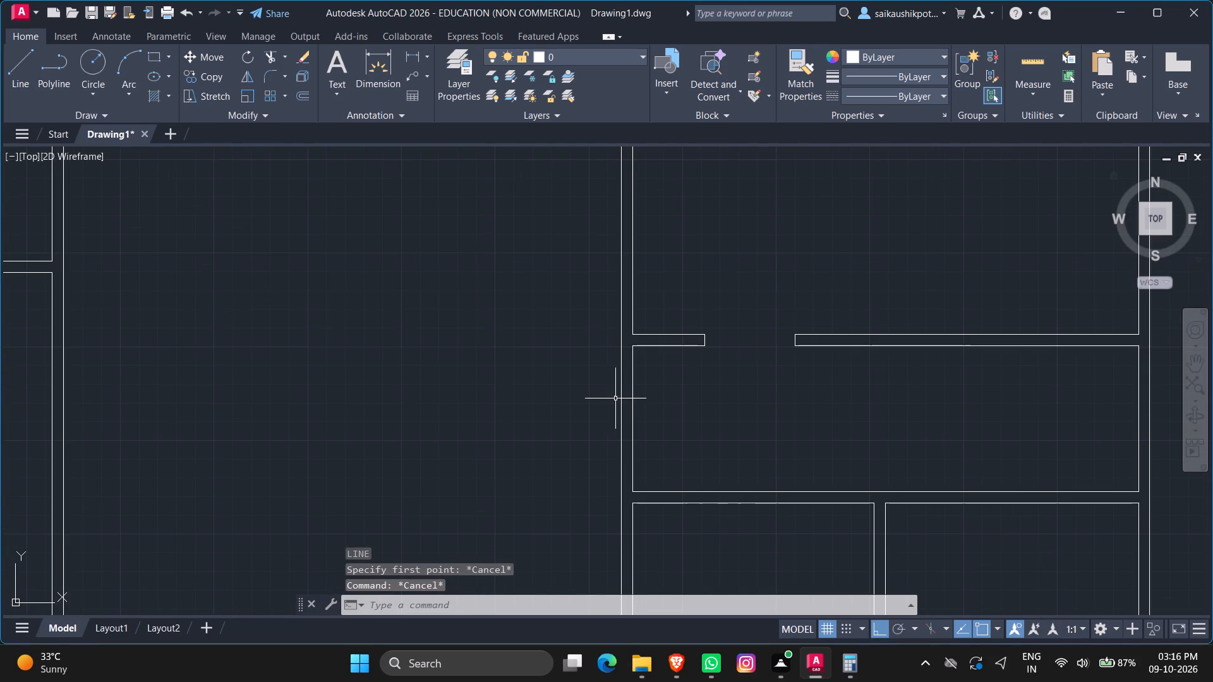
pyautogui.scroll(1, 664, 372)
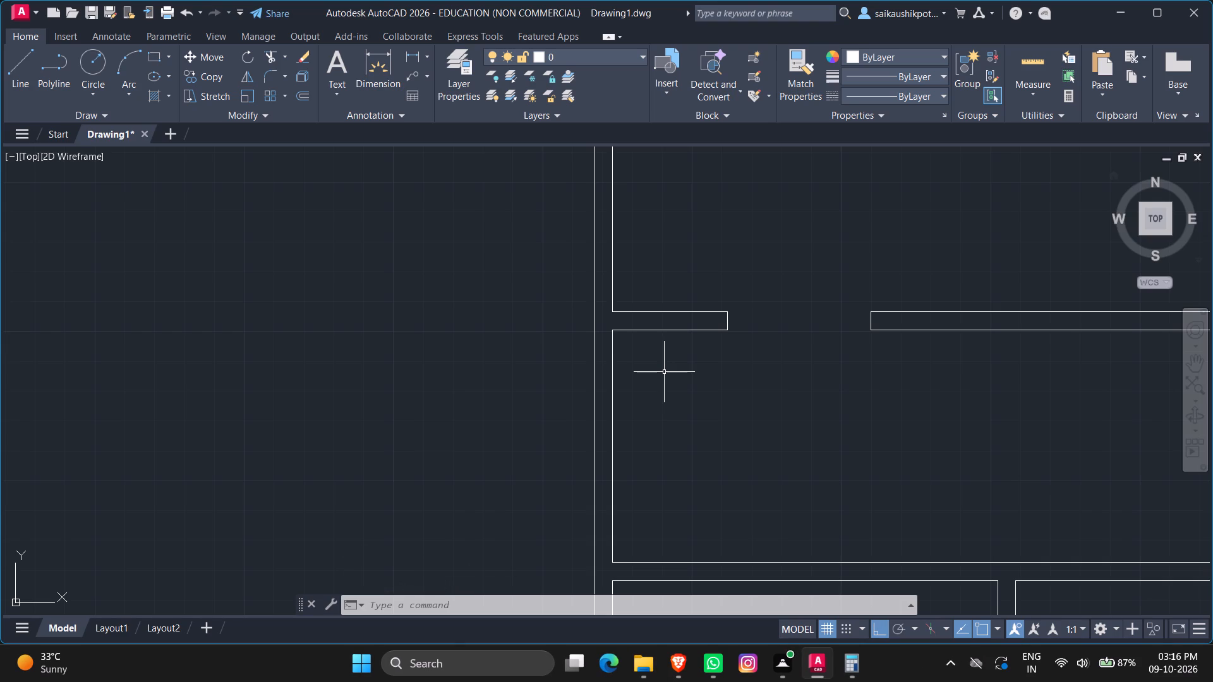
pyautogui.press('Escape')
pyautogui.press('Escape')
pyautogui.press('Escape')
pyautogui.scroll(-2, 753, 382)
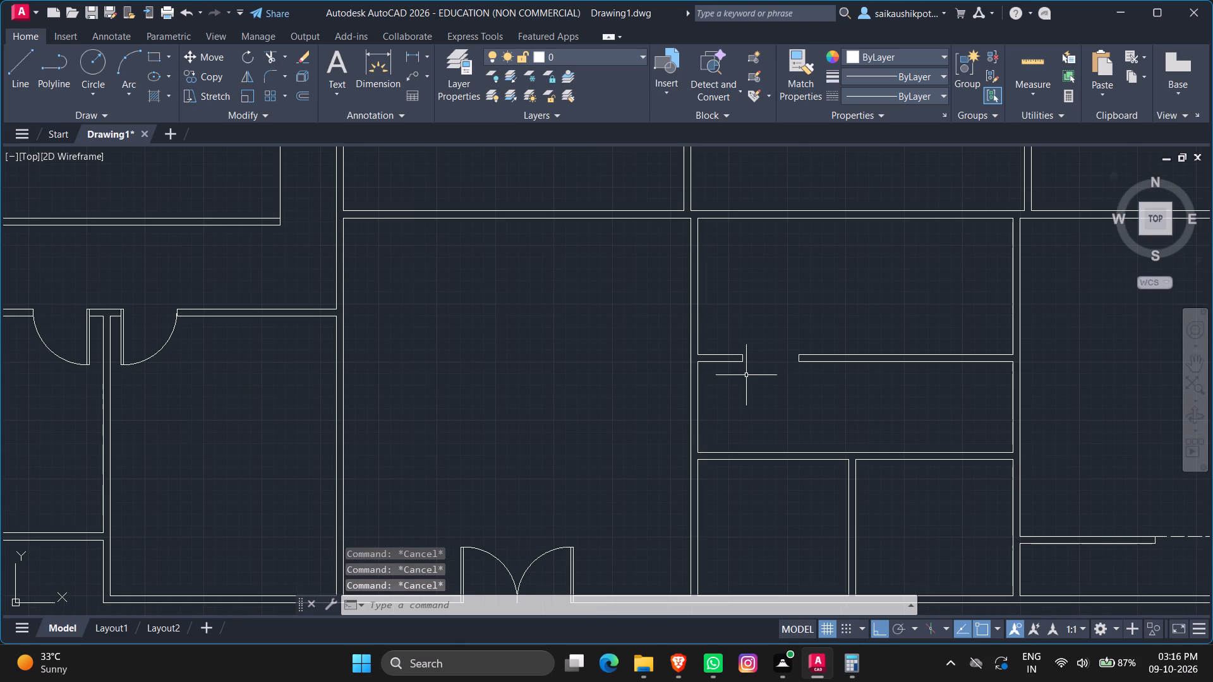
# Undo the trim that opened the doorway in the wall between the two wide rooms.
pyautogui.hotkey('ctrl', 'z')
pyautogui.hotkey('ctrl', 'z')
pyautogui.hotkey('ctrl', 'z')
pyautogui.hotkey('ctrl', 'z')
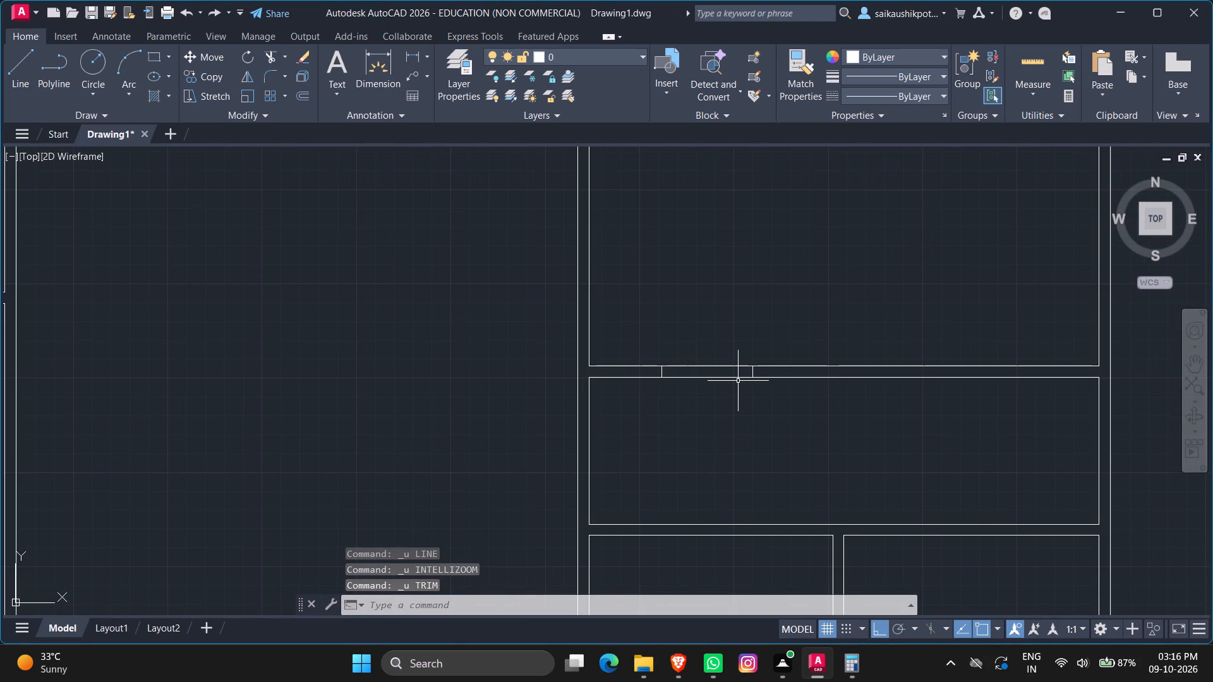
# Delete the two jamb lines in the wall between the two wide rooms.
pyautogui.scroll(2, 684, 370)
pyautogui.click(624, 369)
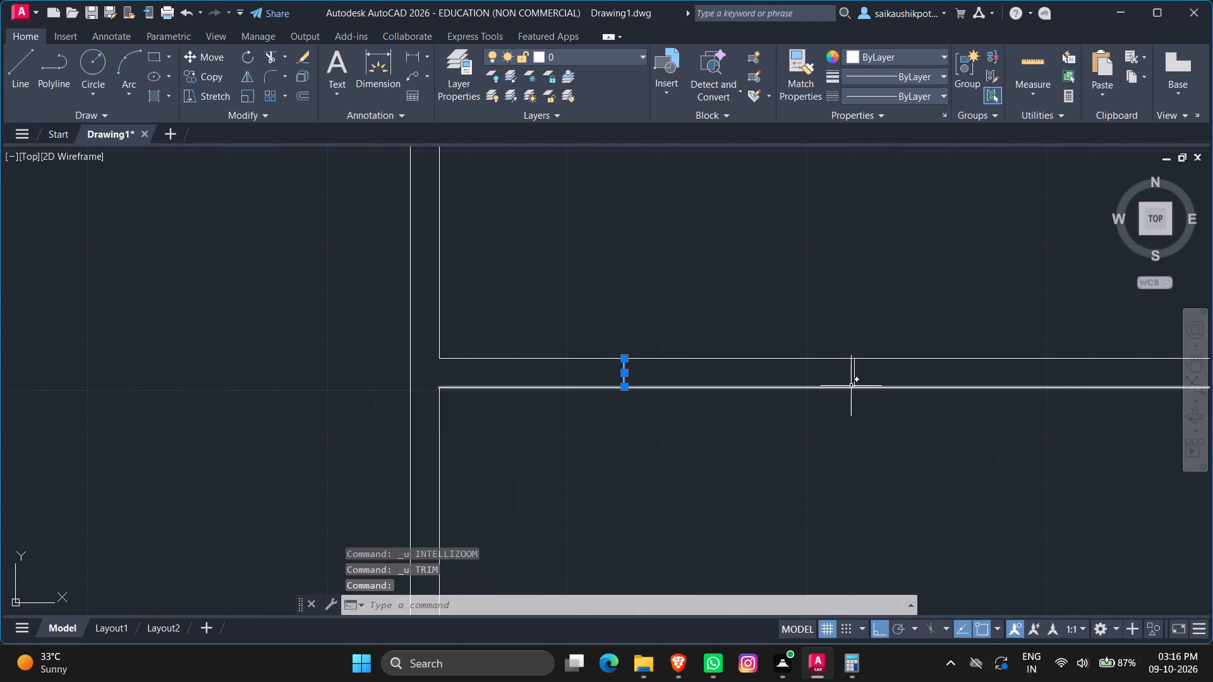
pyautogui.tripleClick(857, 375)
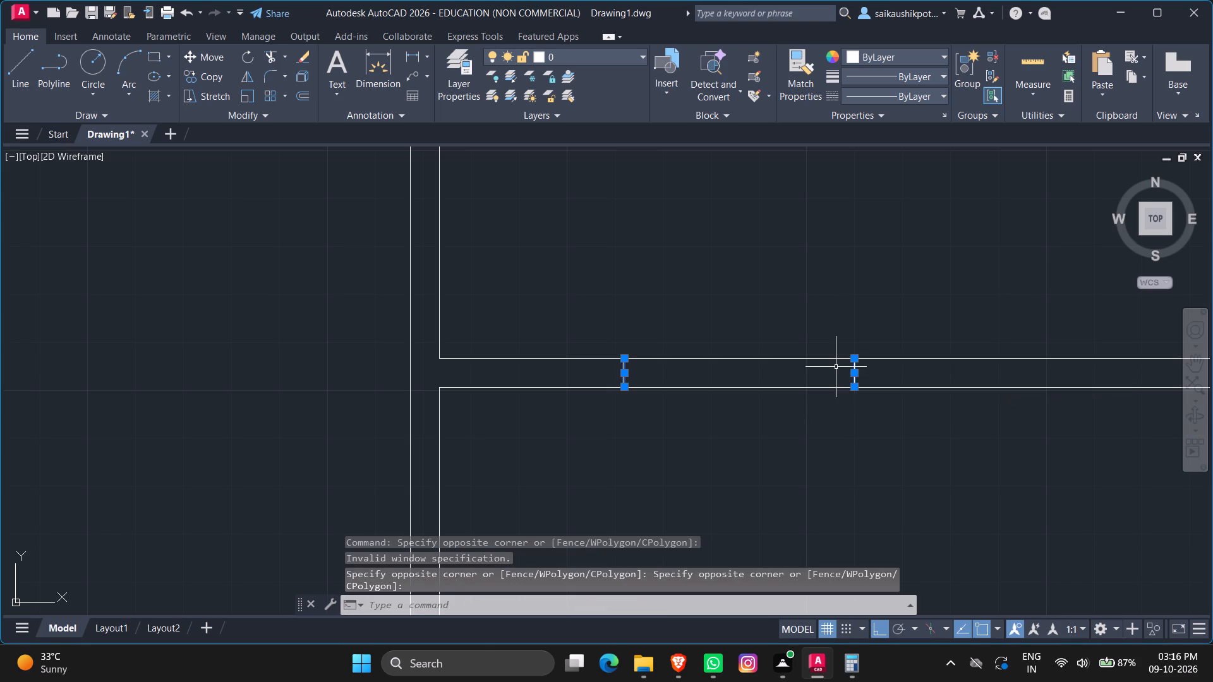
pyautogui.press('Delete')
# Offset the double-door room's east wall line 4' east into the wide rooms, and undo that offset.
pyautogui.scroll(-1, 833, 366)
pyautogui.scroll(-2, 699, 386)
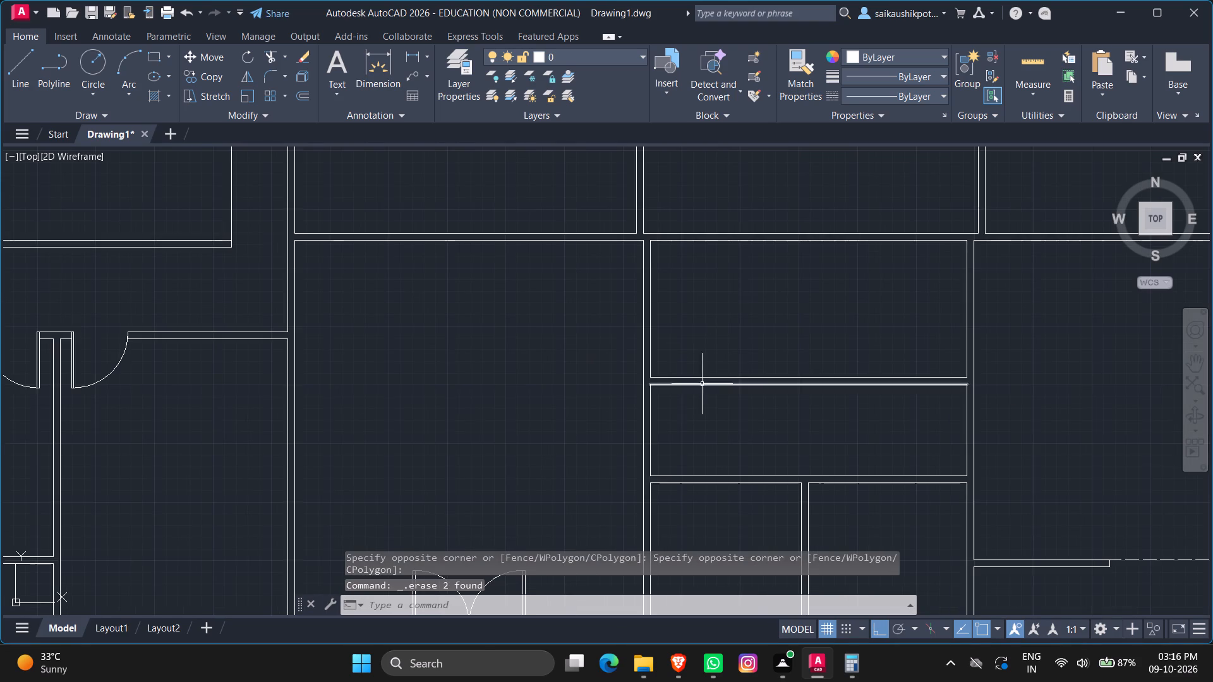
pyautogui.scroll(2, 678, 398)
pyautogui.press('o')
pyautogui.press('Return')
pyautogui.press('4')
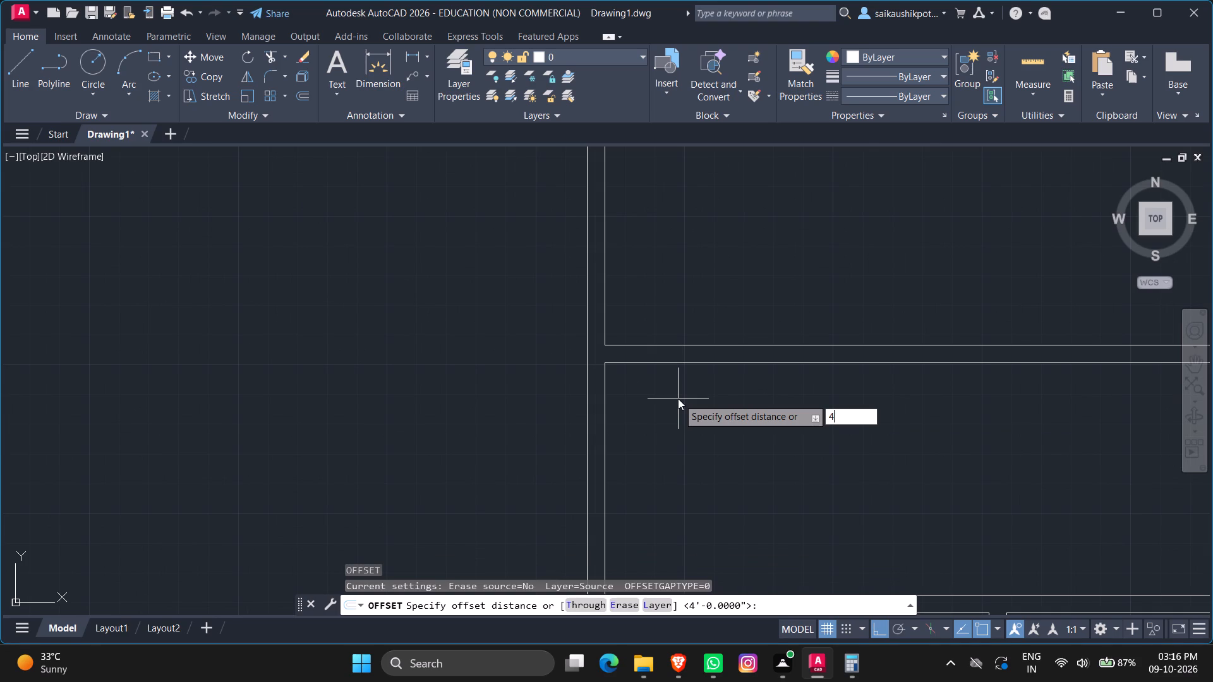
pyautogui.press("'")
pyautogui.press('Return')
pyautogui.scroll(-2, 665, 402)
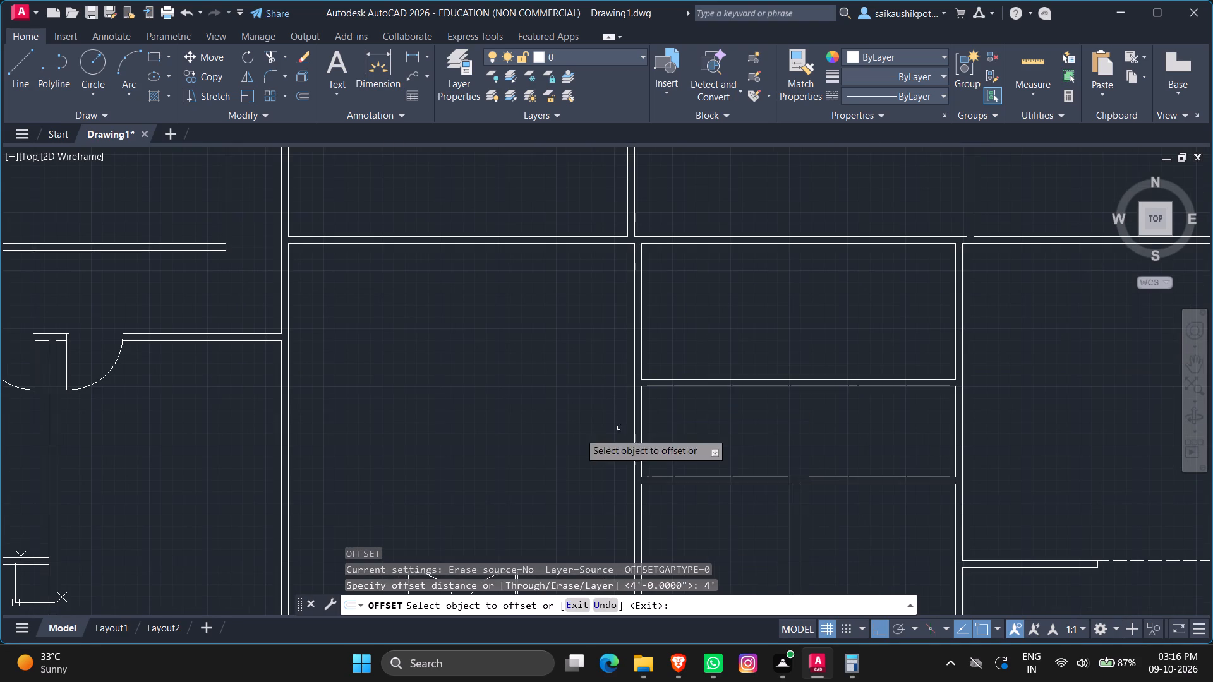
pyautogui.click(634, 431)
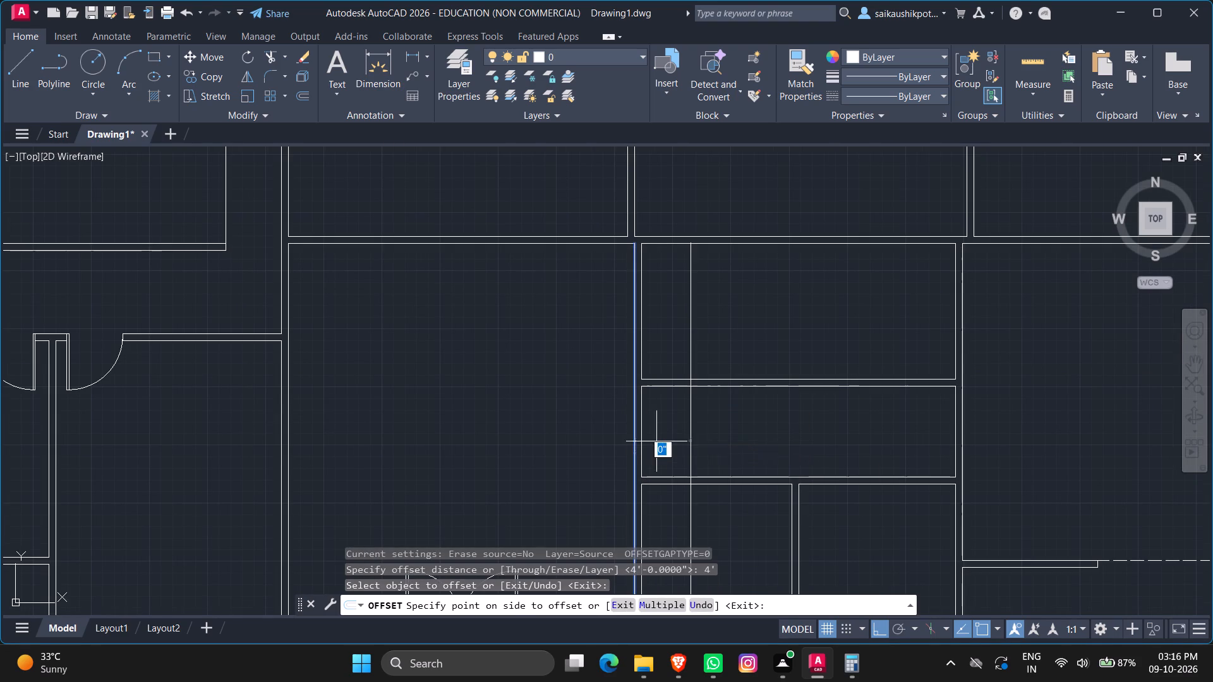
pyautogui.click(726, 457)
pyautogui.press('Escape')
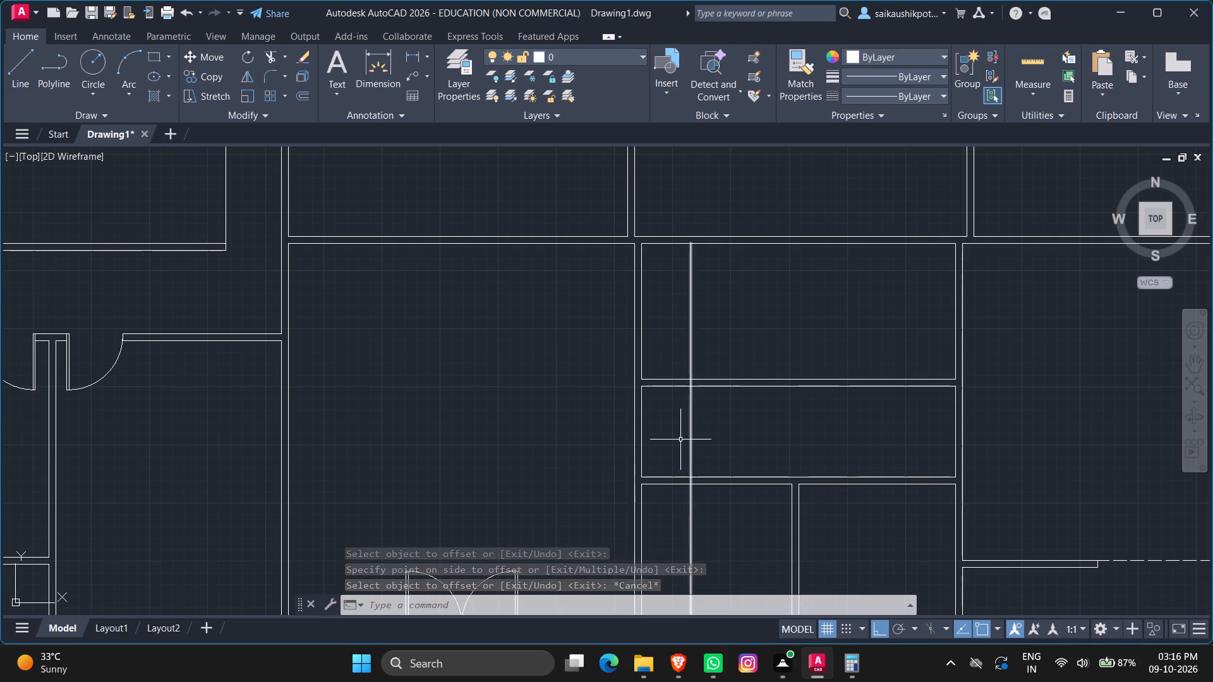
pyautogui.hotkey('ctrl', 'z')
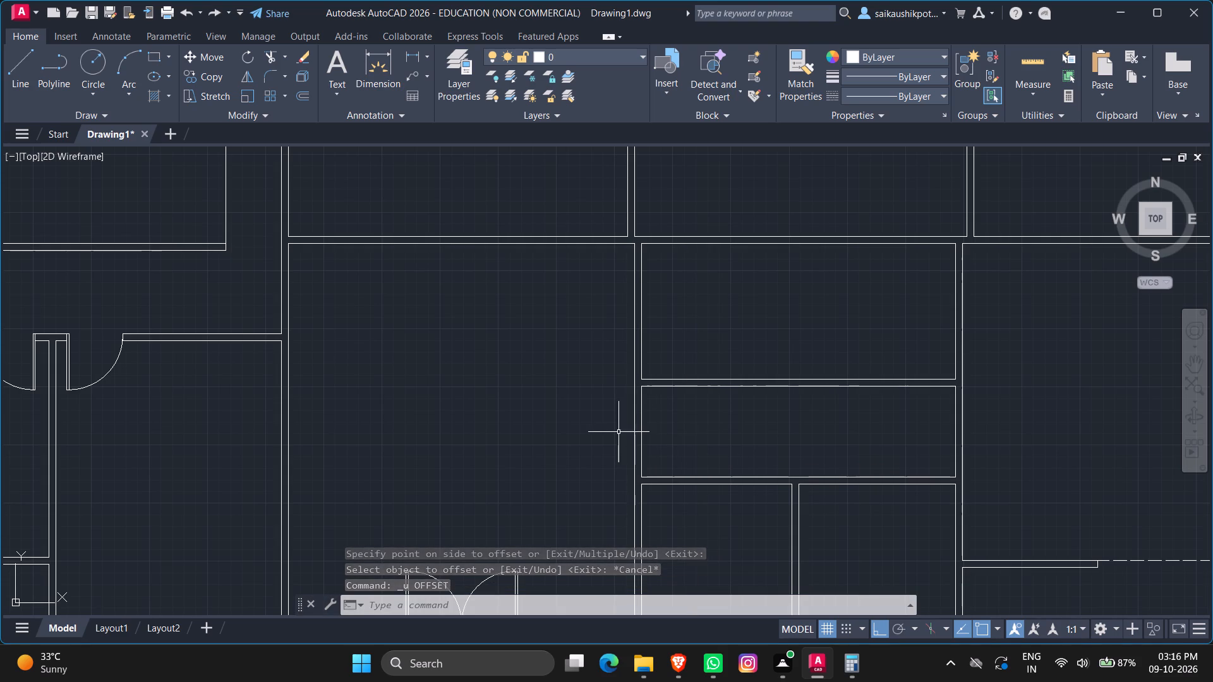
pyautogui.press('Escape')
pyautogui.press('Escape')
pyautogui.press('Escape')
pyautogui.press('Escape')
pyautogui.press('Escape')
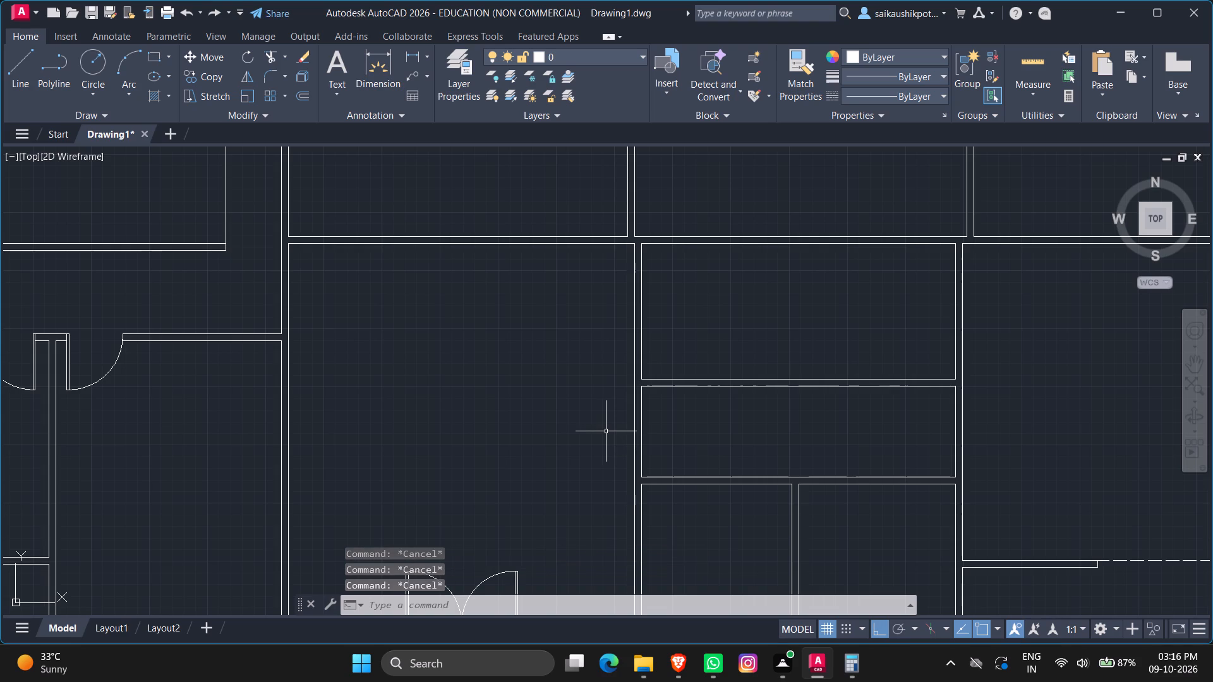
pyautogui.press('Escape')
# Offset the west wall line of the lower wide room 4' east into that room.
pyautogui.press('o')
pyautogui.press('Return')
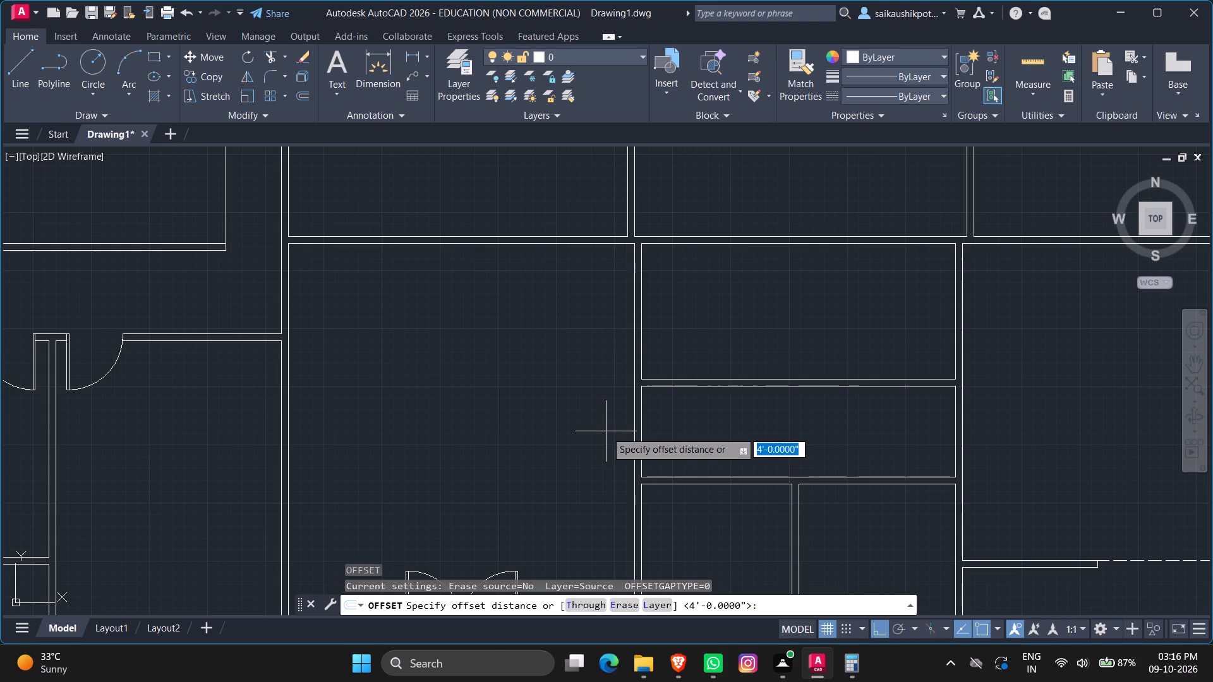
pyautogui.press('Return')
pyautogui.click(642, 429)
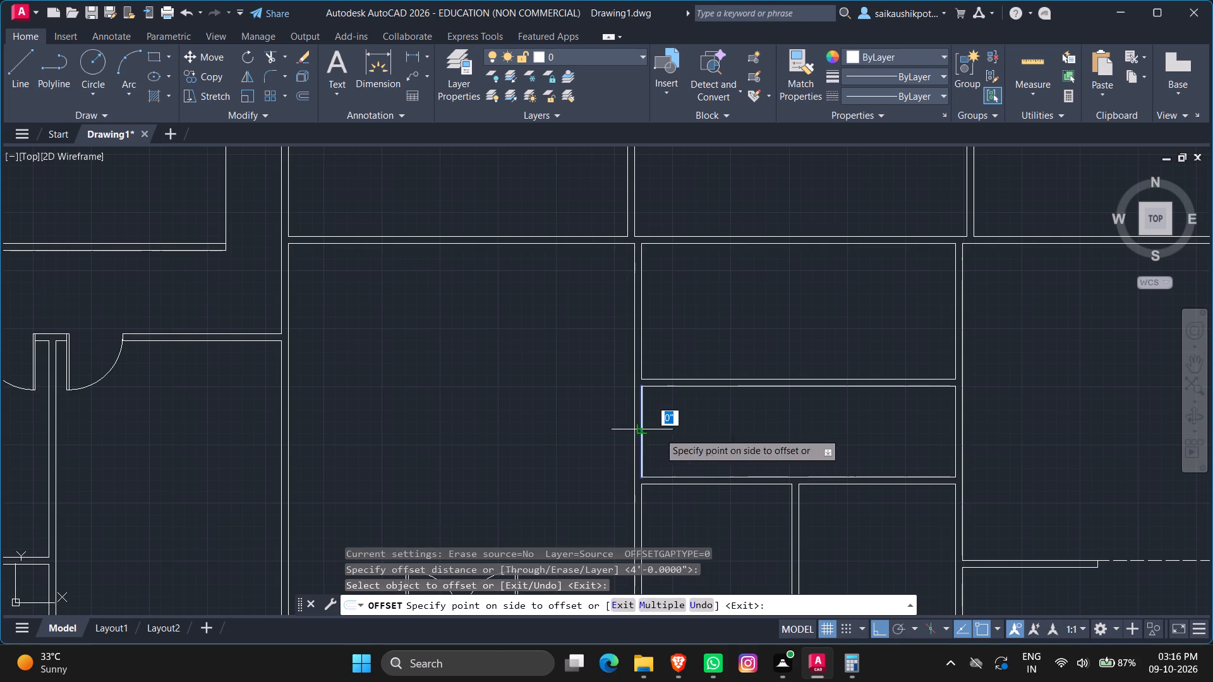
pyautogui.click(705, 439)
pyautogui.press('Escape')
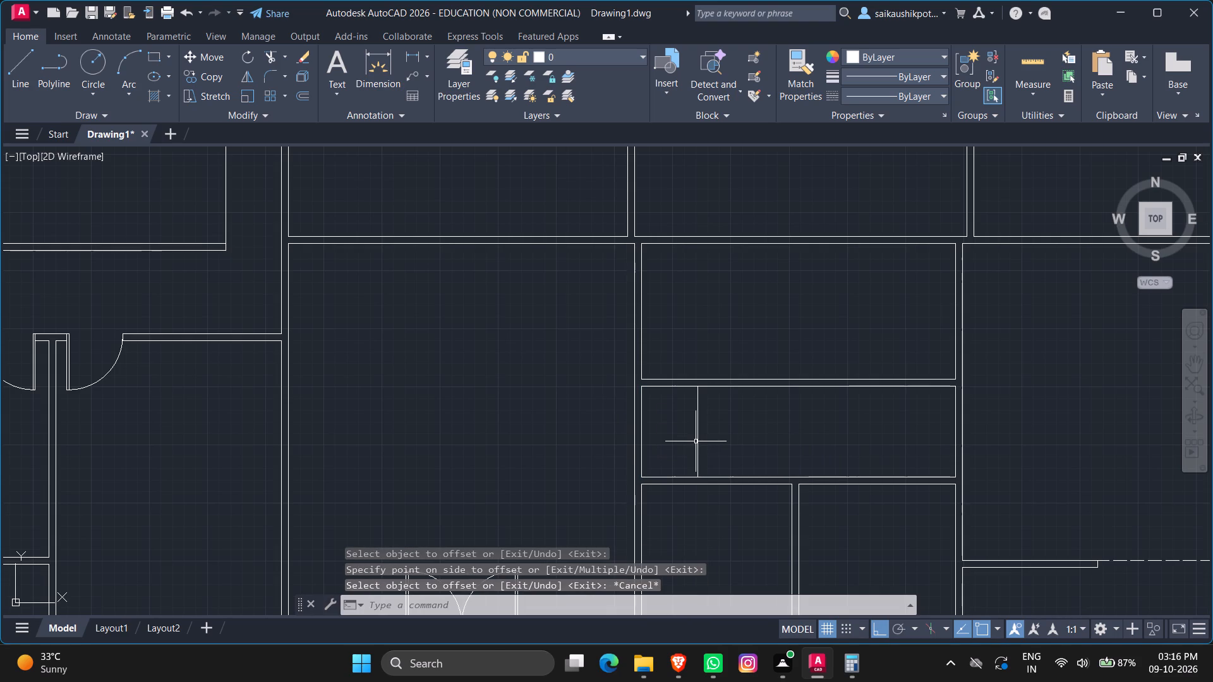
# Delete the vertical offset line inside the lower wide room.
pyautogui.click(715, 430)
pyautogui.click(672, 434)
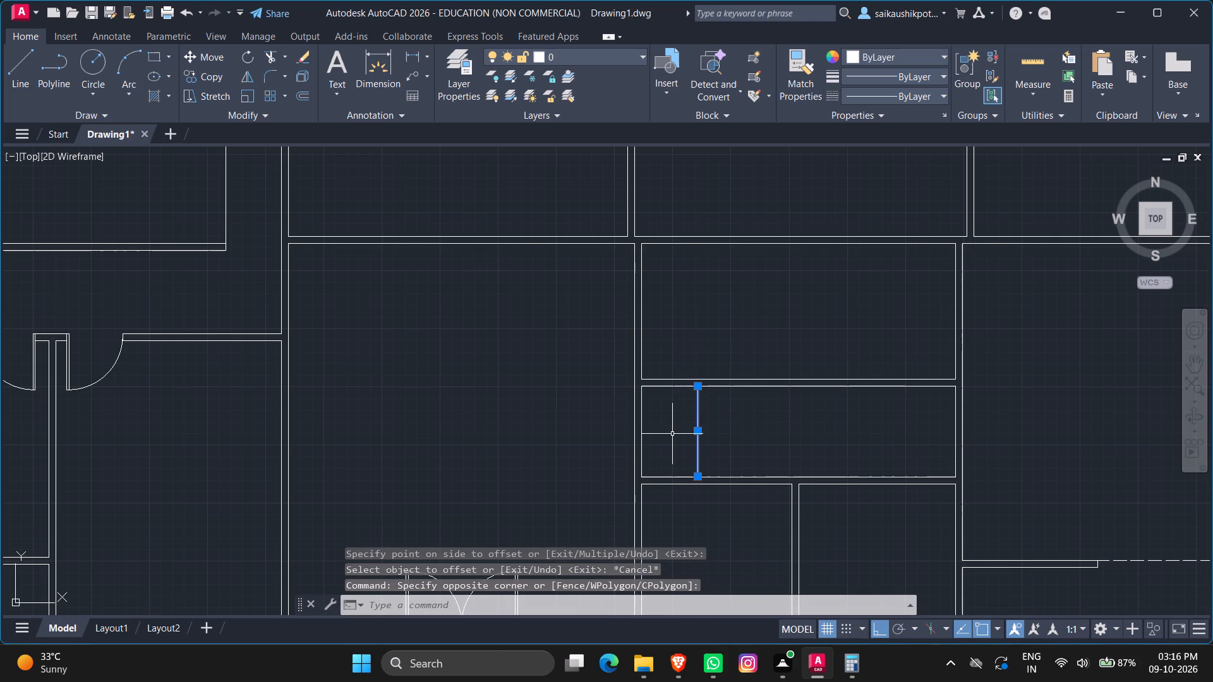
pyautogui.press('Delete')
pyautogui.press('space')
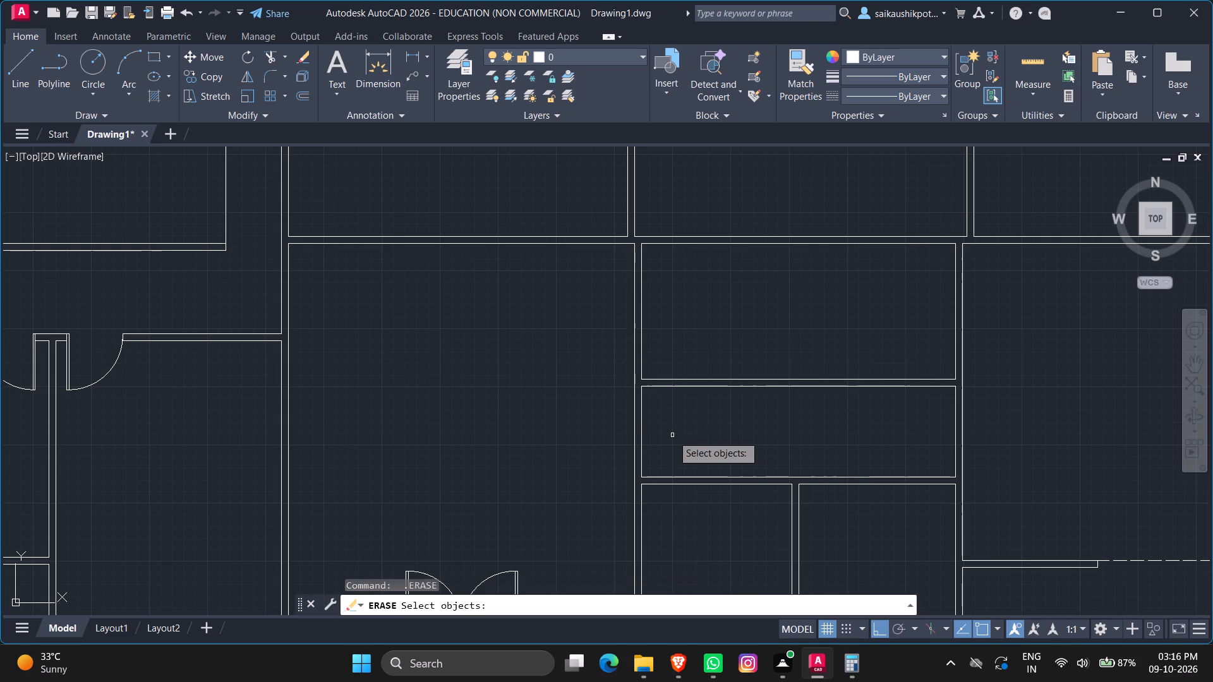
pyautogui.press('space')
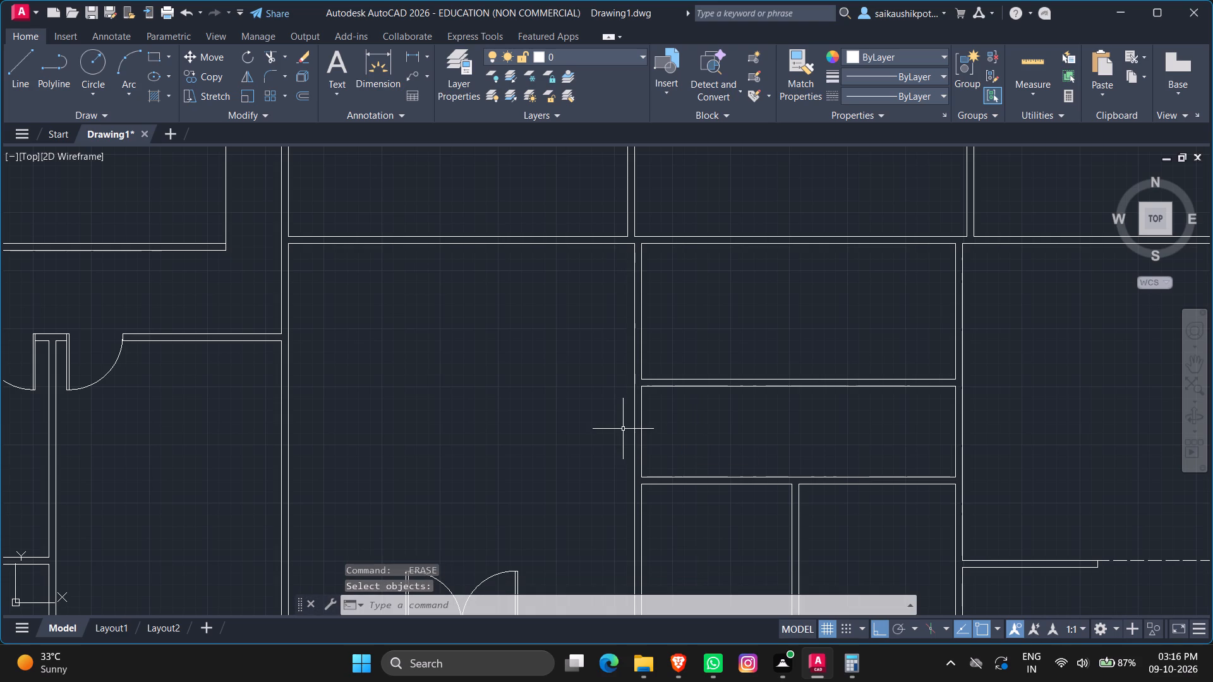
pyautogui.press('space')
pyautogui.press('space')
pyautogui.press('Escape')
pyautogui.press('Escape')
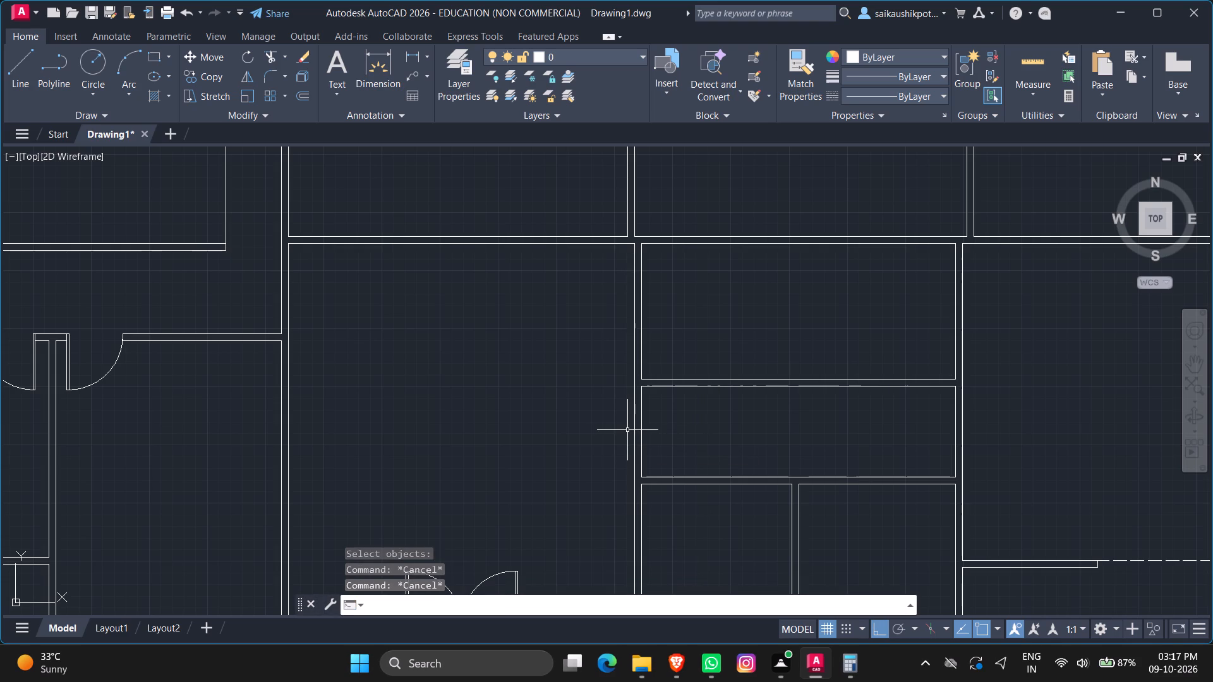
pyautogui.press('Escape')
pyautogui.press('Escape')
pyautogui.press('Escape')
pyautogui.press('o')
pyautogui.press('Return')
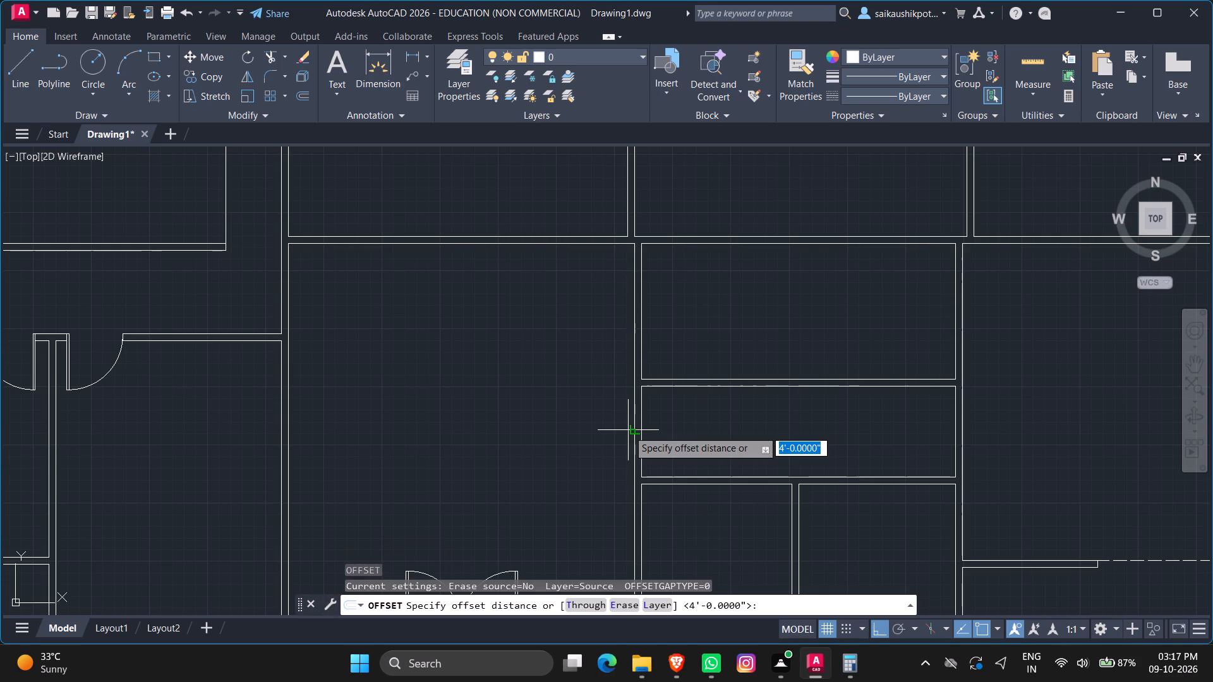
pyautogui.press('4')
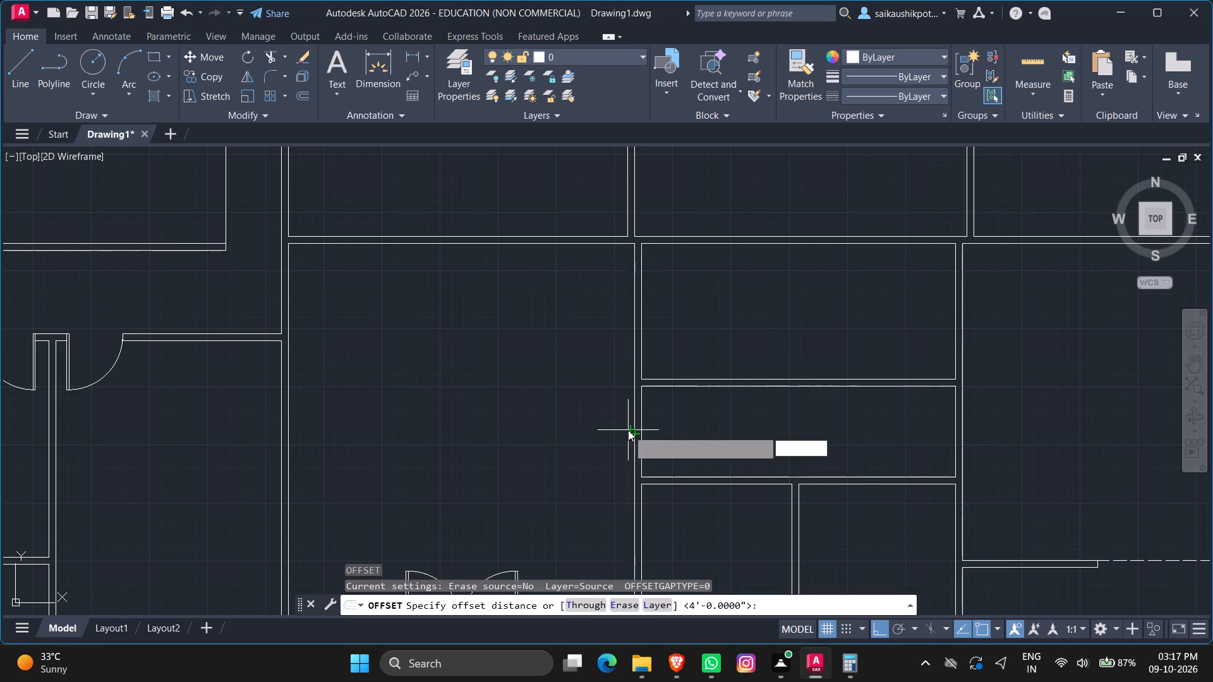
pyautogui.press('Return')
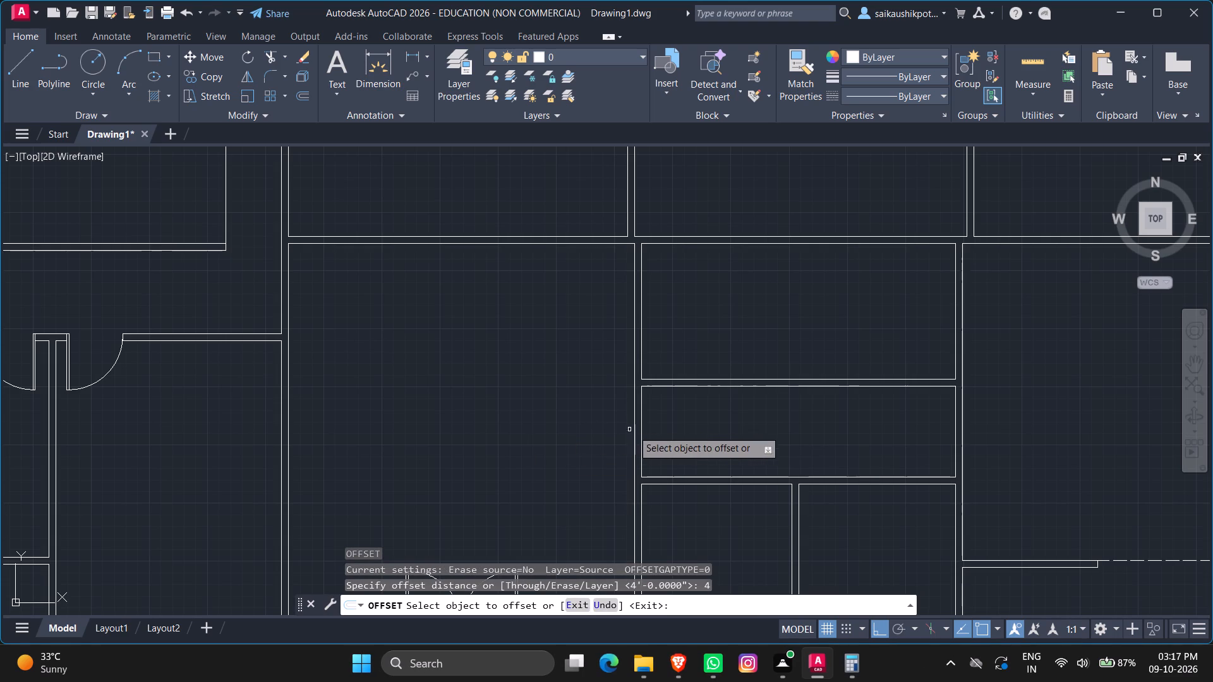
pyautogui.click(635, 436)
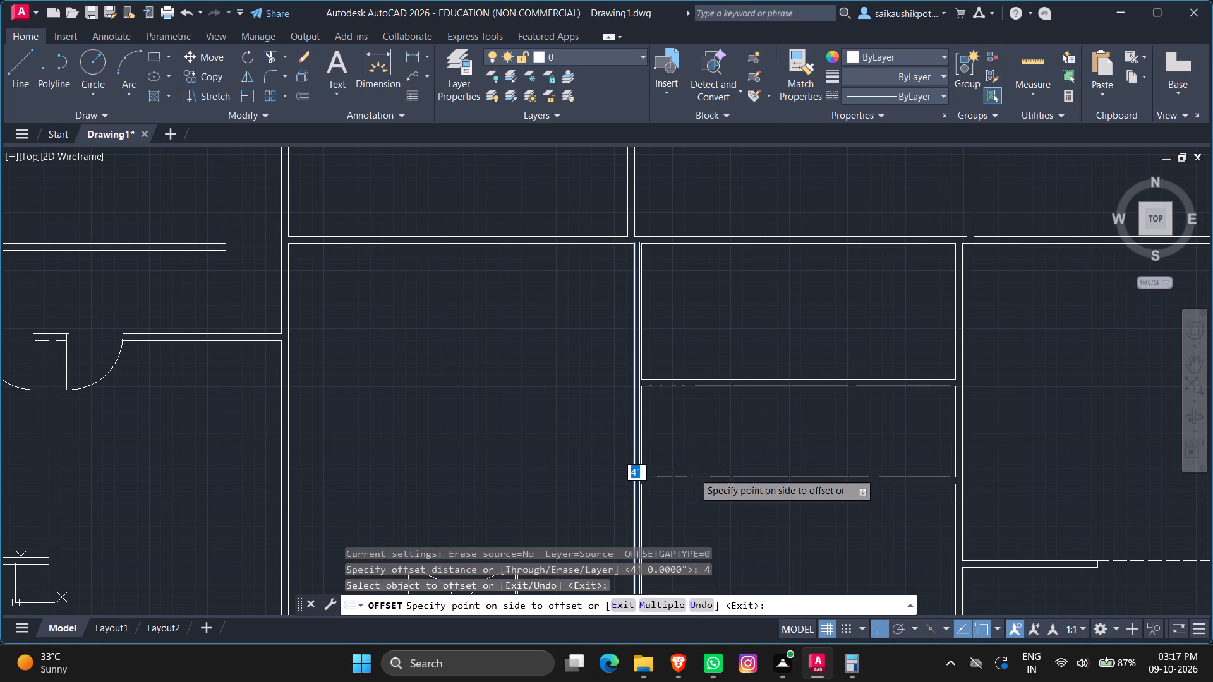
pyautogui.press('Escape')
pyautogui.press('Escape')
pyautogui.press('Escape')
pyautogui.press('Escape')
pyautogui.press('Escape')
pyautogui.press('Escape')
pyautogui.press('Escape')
# Offset the double-door room's east wall line 4' east into the adjoining rooms.
pyautogui.press('o')
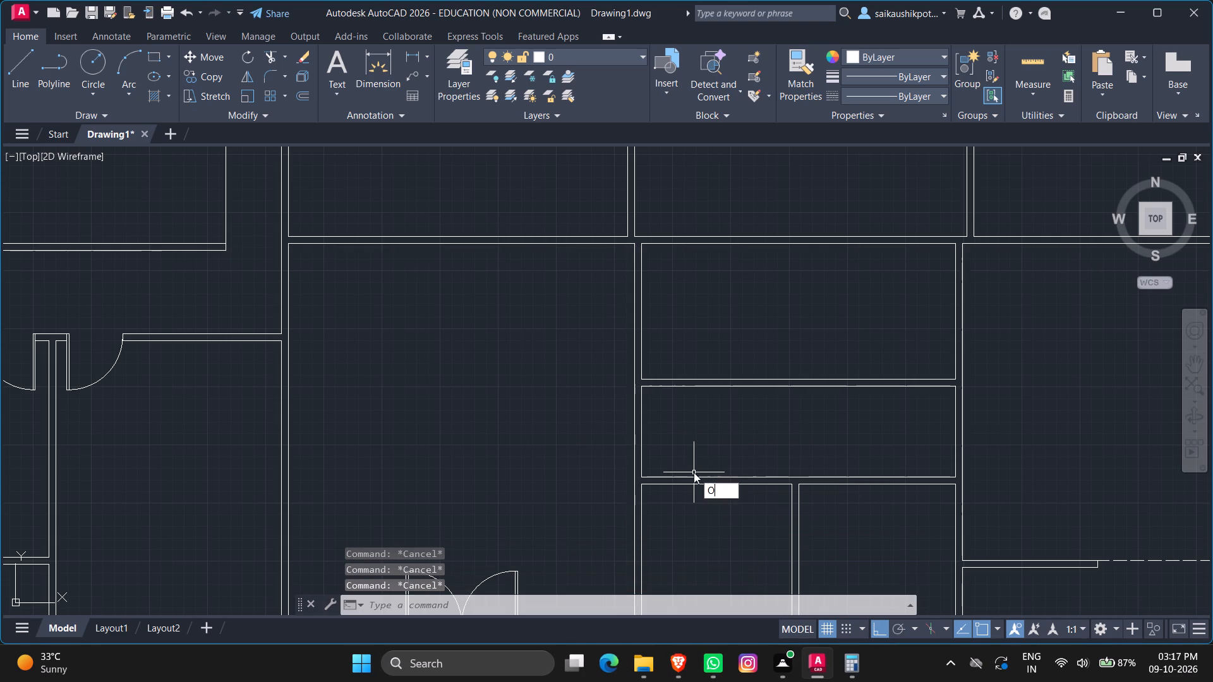
pyautogui.press('Return')
pyautogui.write('54')
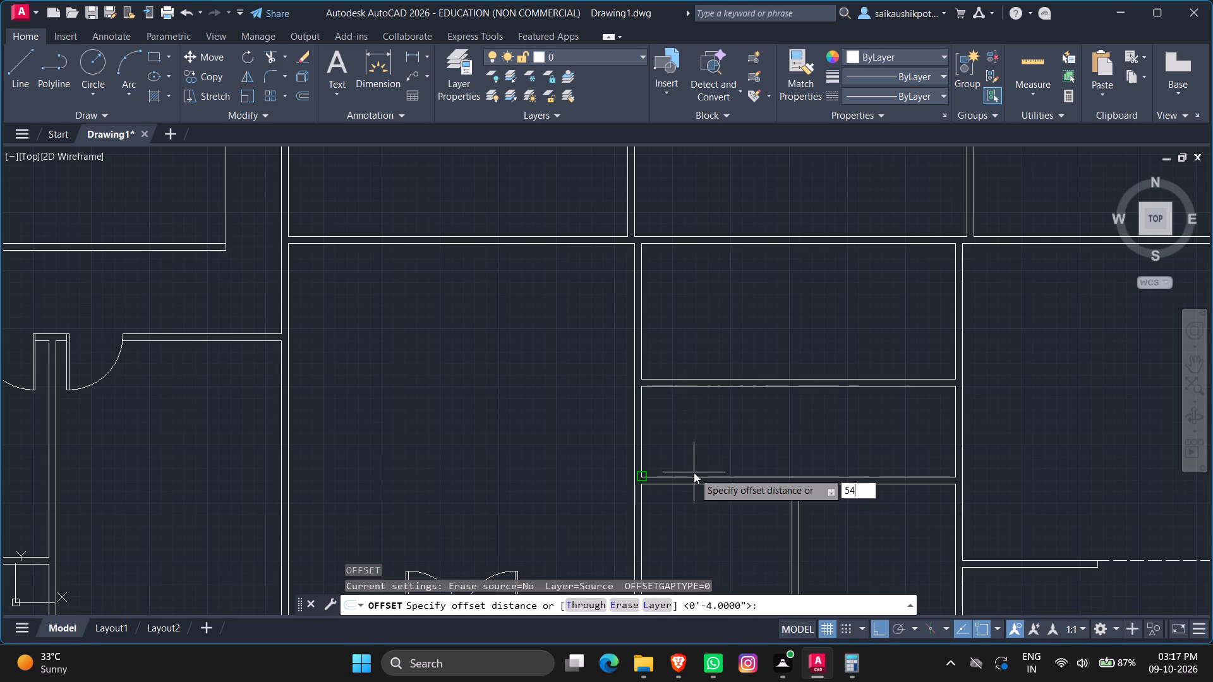
pyautogui.press('BackSpace')
pyautogui.press('BackSpace')
pyautogui.press('BackSpace')
pyautogui.press('BackSpace')
pyautogui.press('BackSpace')
pyautogui.write("4'")
pyautogui.press('Return')
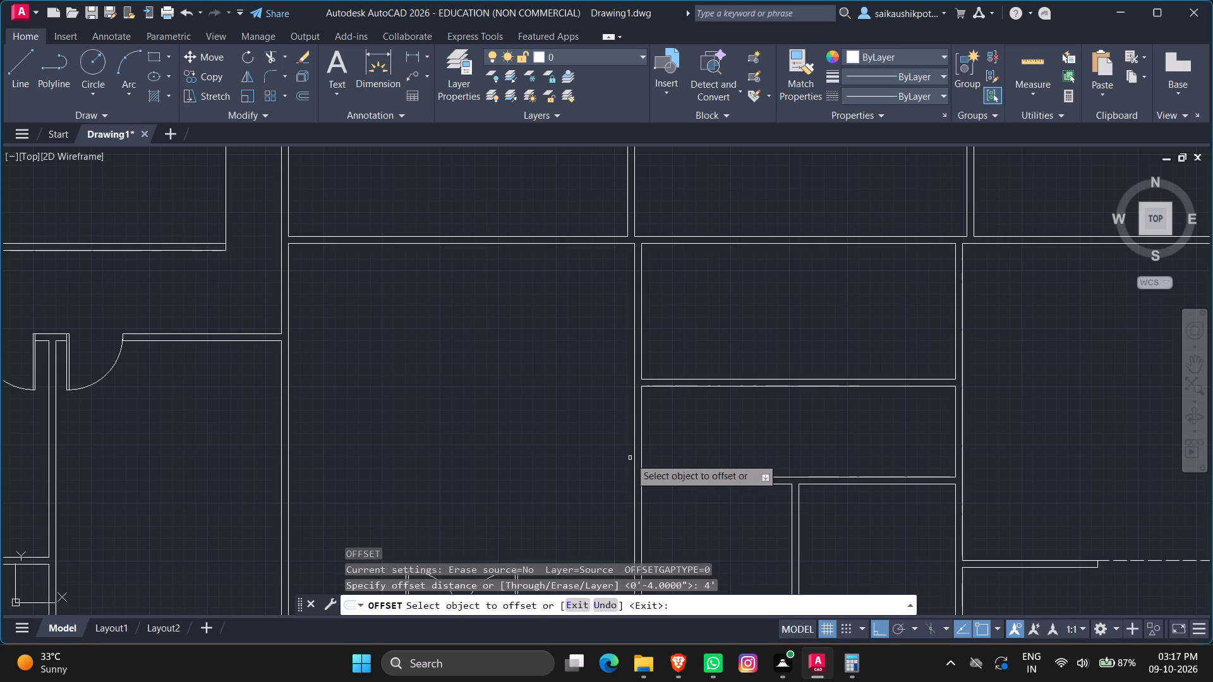
pyautogui.click(634, 460)
pyautogui.click(682, 464)
pyautogui.press('Escape')
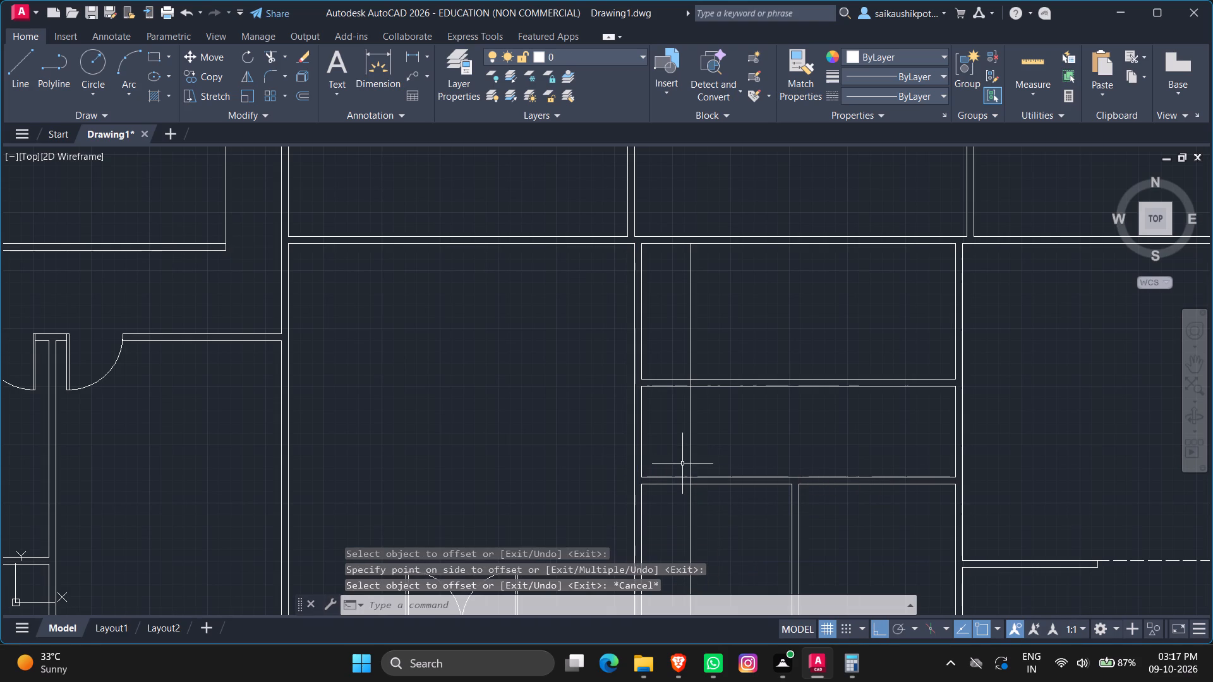
pyautogui.press('Escape')
# Trim the offset line above and below the narrow middle room, keeping only the segment inside that room.
pyautogui.write('TR')
pyautogui.press('Return')
pyautogui.press('Return')
pyautogui.scroll(3, 673, 382)
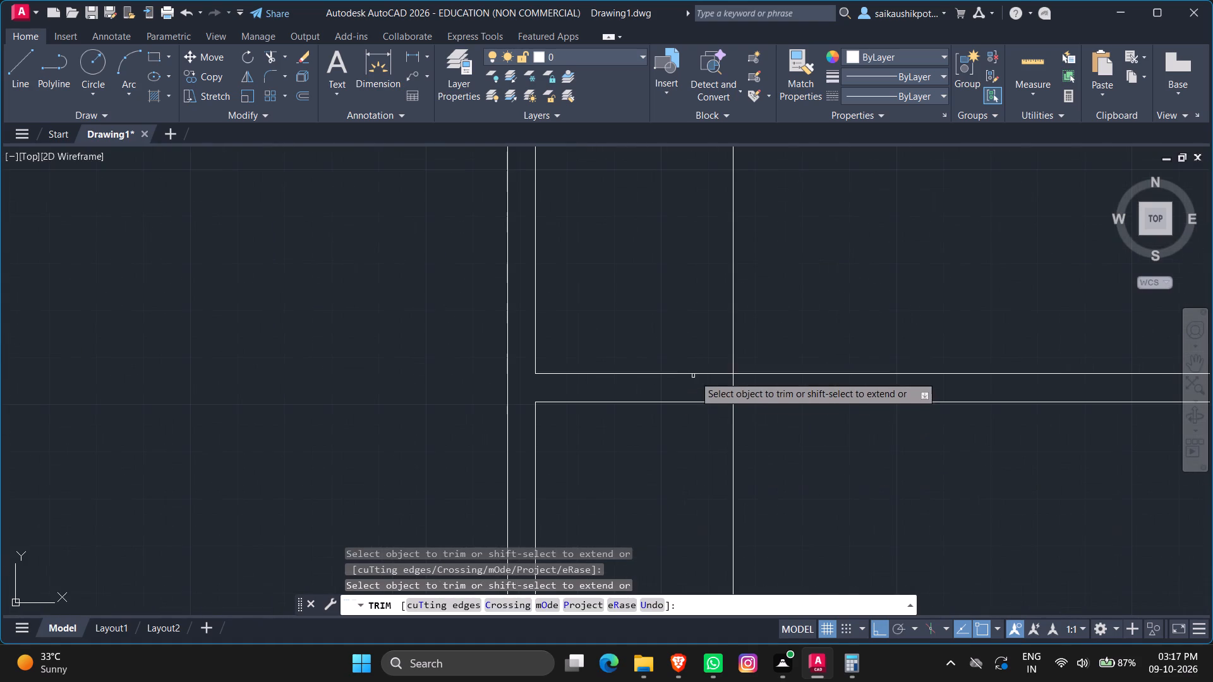
pyautogui.click(733, 388)
pyautogui.click(736, 339)
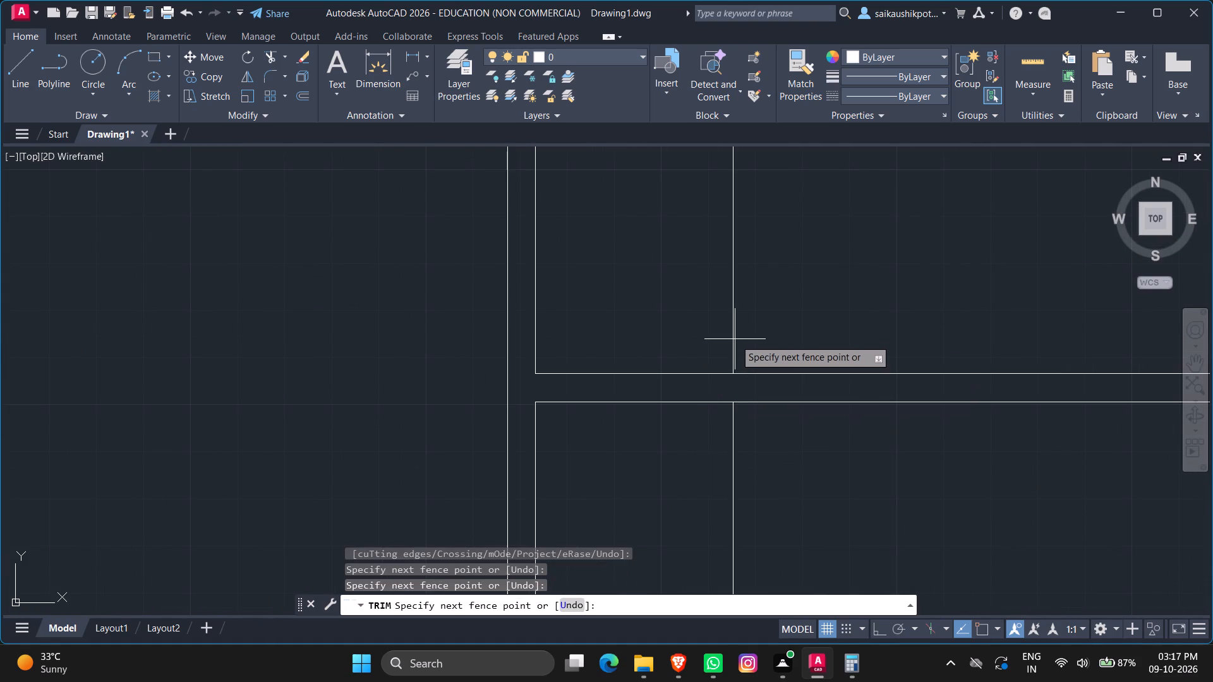
pyautogui.click(722, 337)
pyautogui.scroll(-5, 692, 310)
pyautogui.scroll(3, 707, 419)
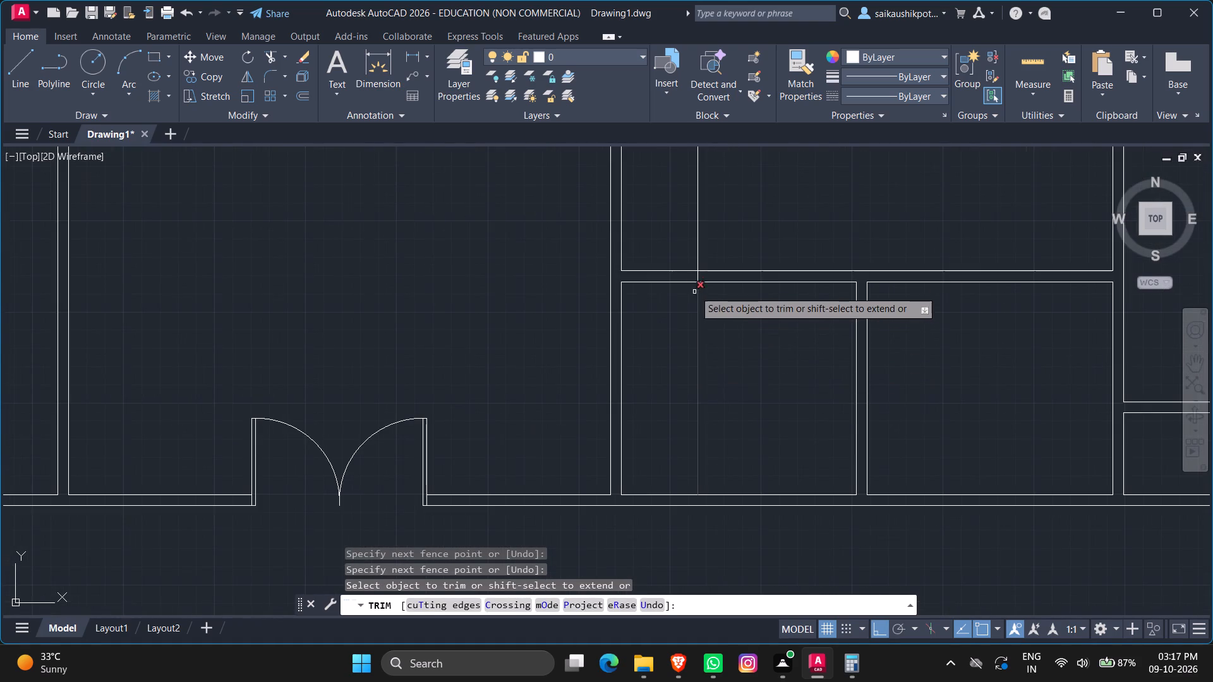
pyautogui.scroll(3, 690, 276)
pyautogui.click(724, 282)
pyautogui.click(711, 278)
pyautogui.doubleClick(717, 337)
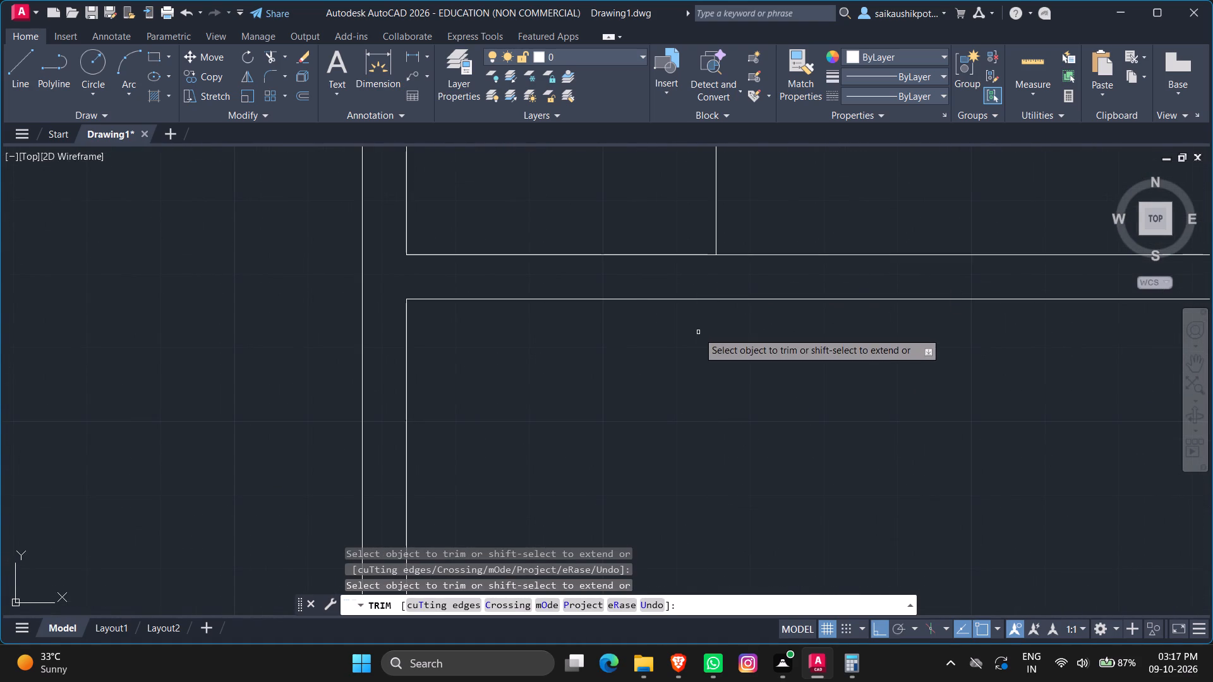
pyautogui.scroll(-4, 691, 355)
pyautogui.press('Escape')
pyautogui.press('Escape')
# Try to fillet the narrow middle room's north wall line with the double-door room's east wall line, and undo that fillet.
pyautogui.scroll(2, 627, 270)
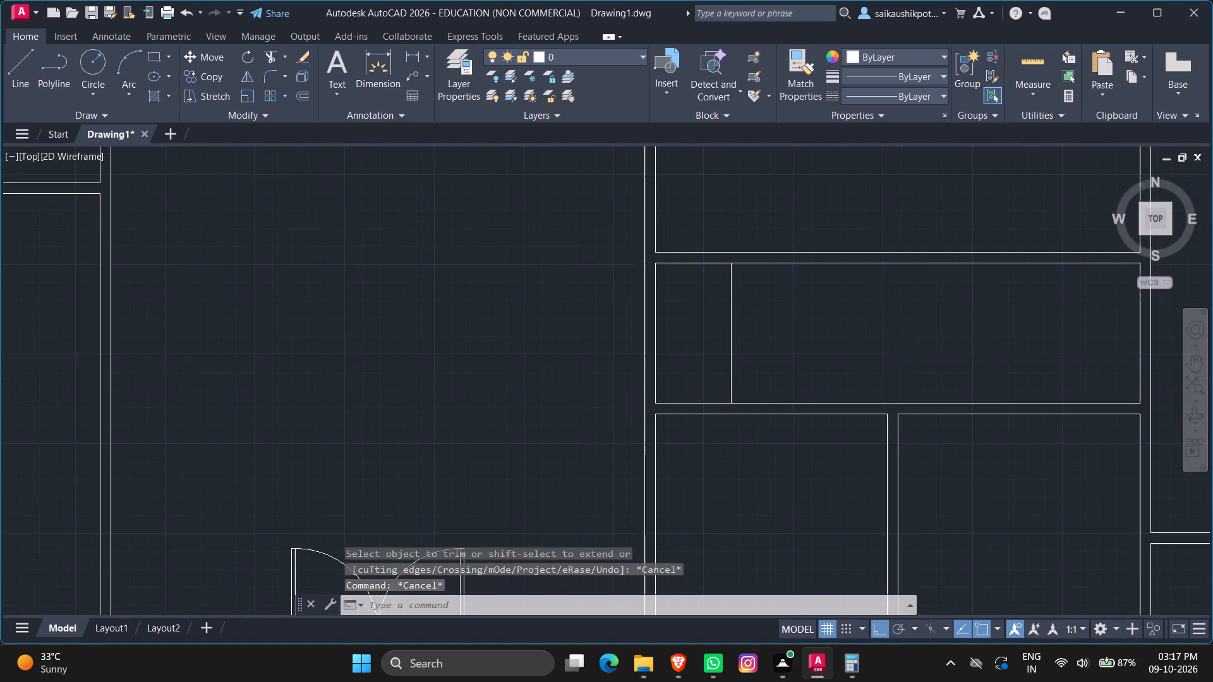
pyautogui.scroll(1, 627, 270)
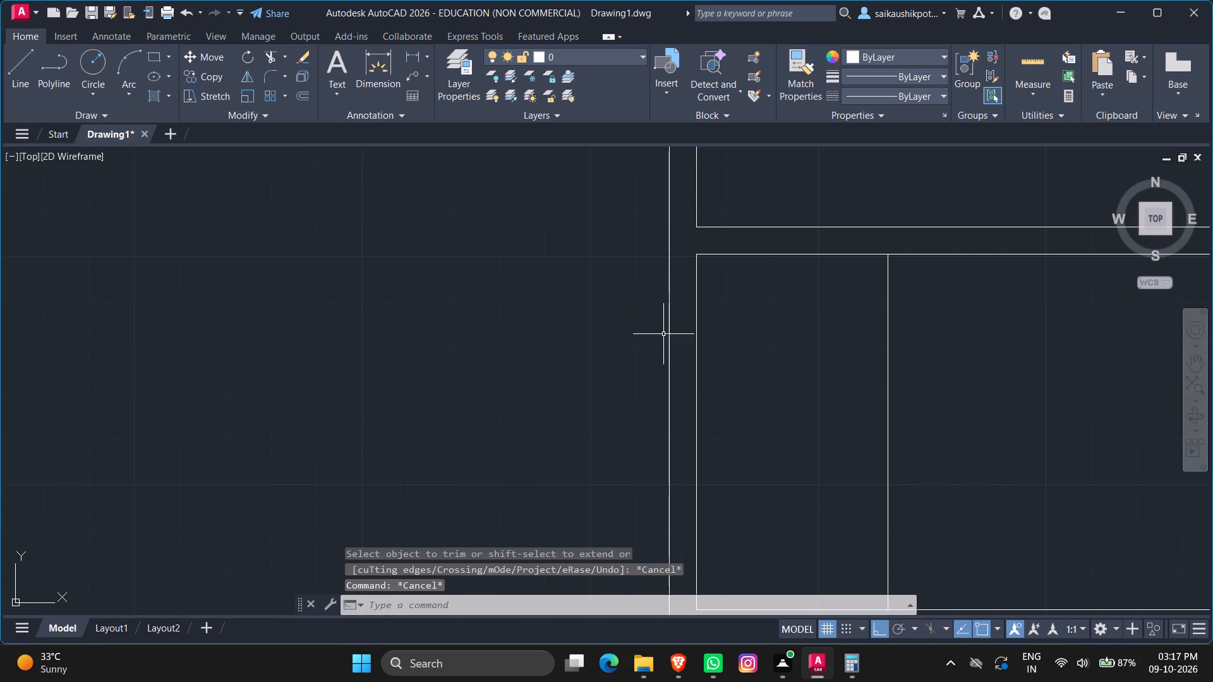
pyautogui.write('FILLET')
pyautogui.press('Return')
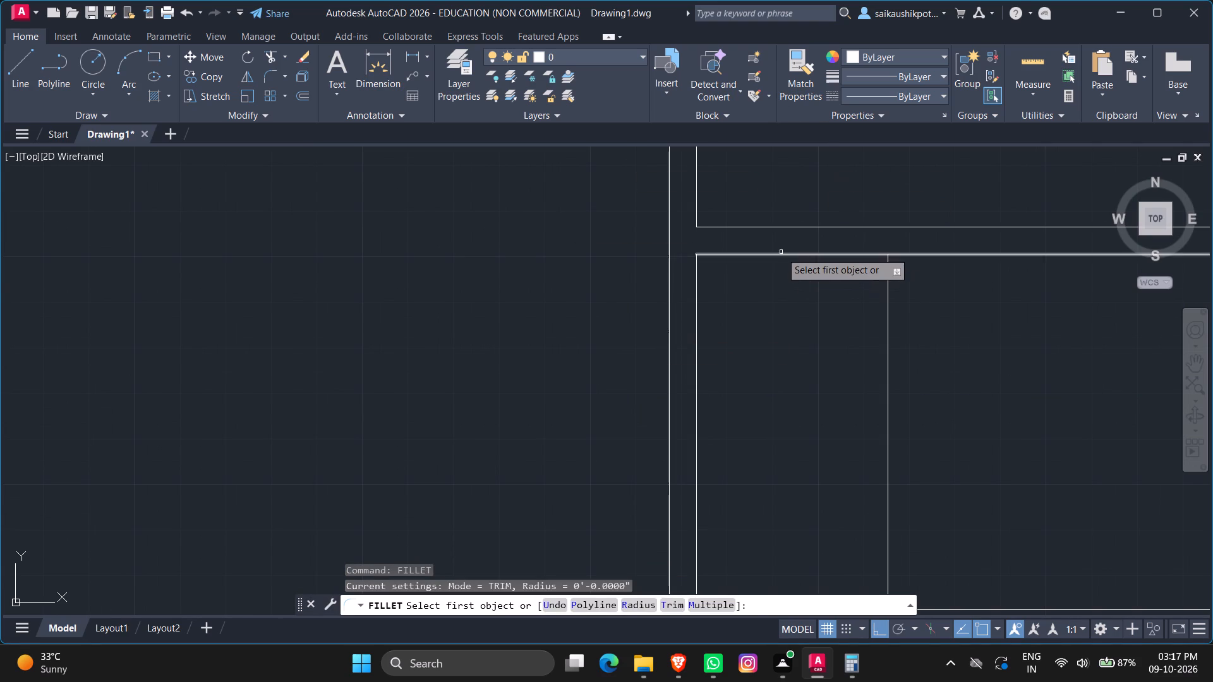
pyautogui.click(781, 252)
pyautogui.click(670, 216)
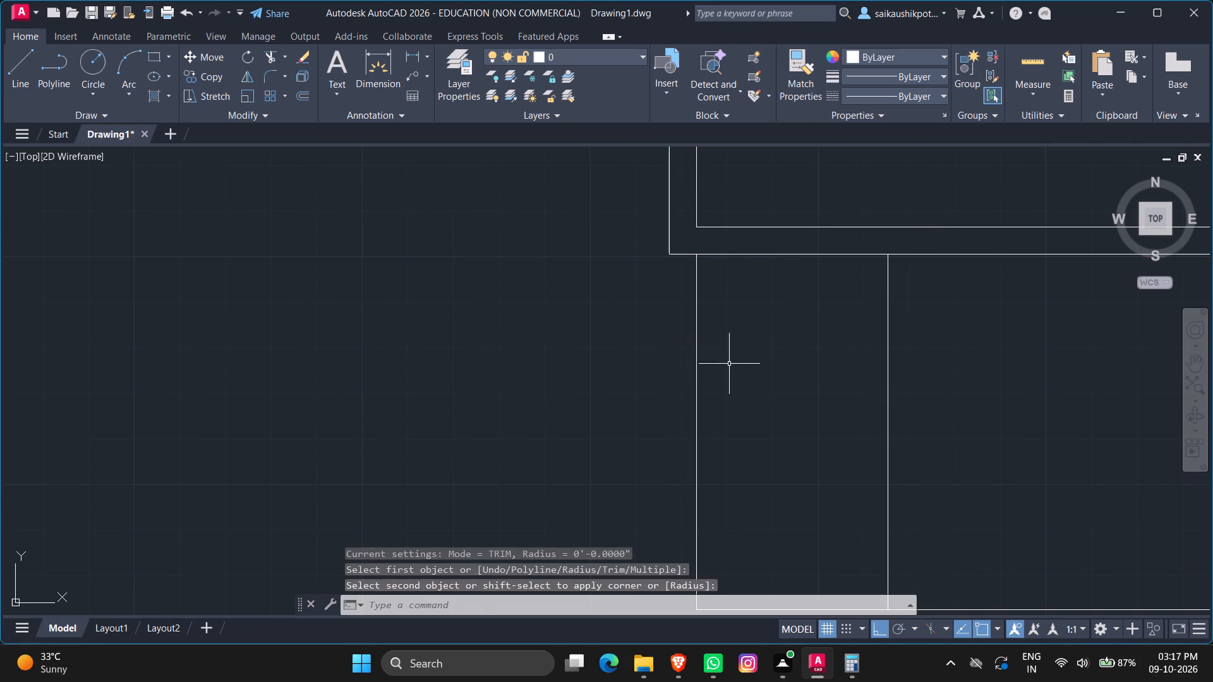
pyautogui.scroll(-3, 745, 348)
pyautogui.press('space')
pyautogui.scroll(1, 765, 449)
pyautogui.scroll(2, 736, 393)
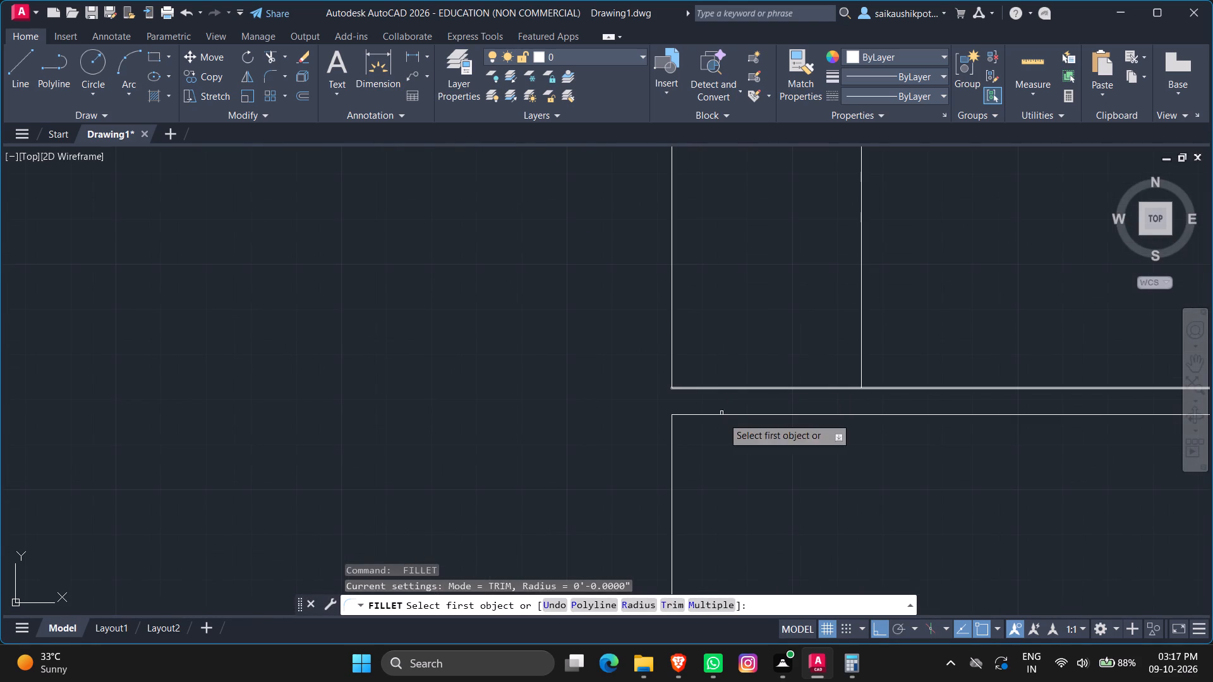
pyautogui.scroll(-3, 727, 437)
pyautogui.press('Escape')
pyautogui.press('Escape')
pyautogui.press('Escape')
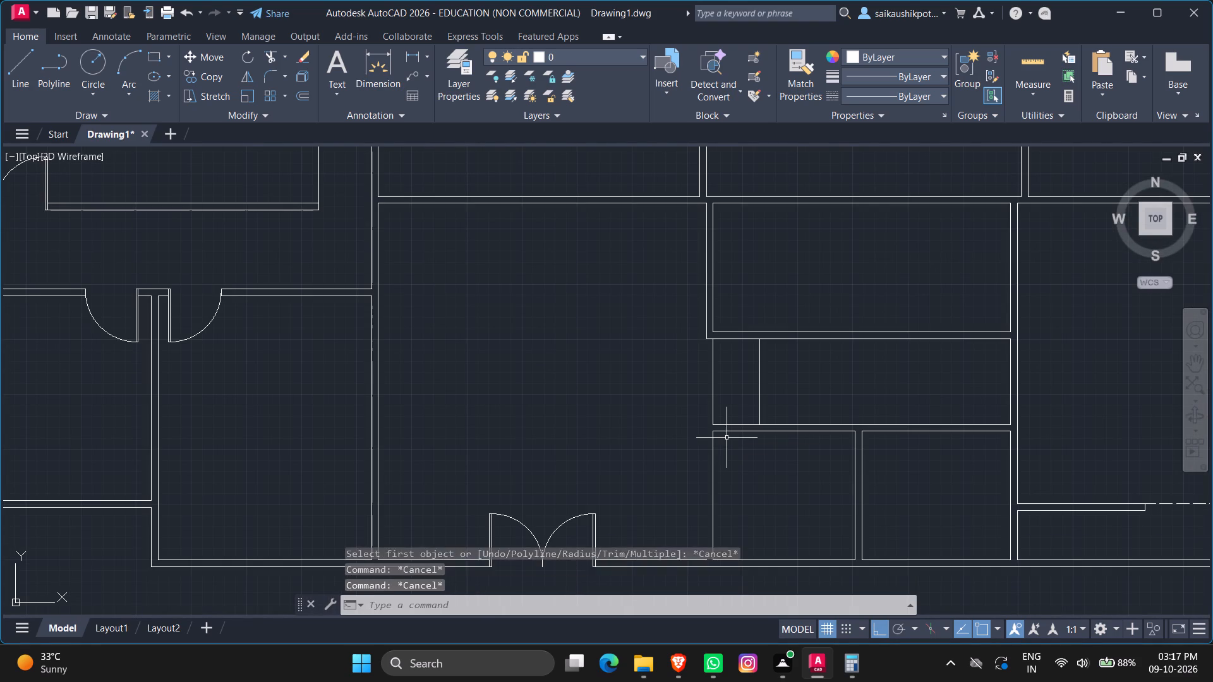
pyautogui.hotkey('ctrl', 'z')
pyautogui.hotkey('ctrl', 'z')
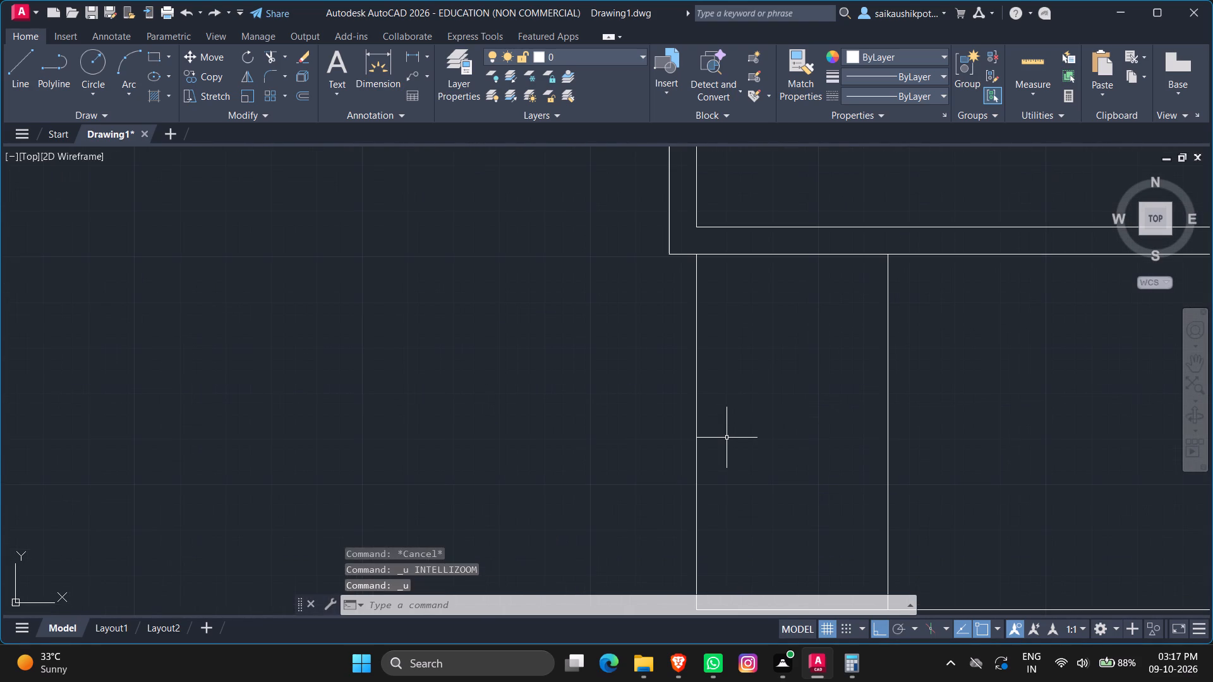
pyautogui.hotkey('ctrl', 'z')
# Stretch the west end of the narrow middle room's north wall line west across the wall, just past the double-door room's east wall line.
pyautogui.scroll(-3, 732, 452)
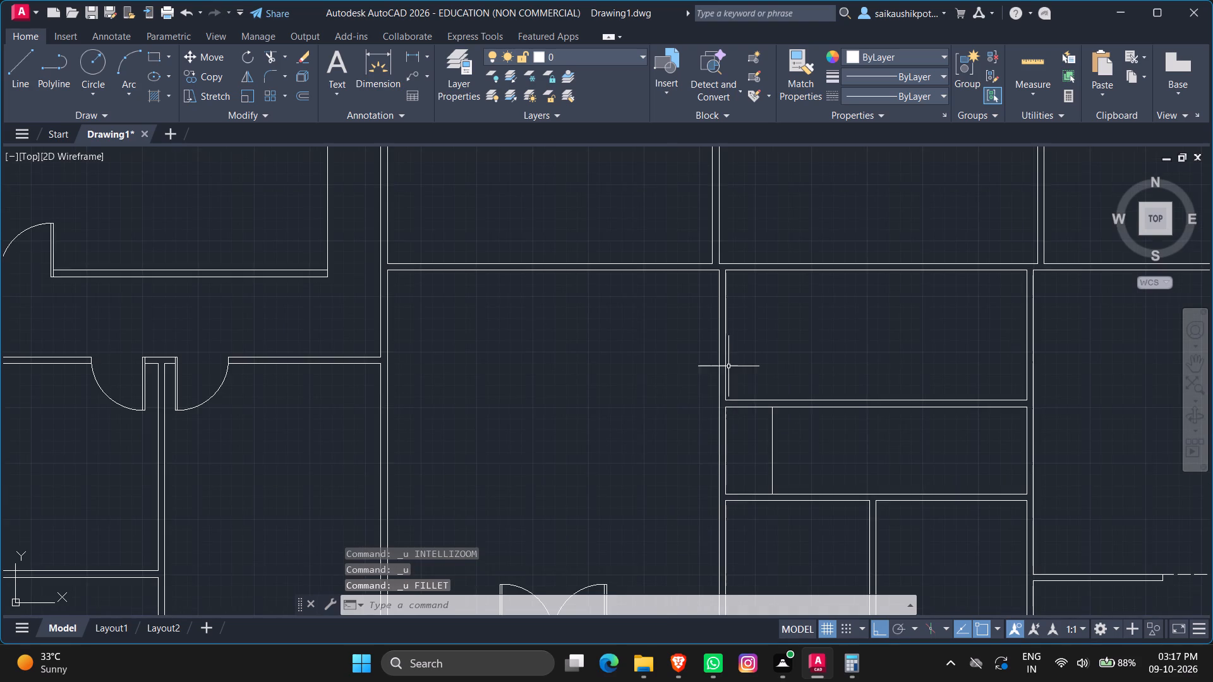
pyautogui.scroll(-2, 731, 377)
pyautogui.scroll(3, 742, 443)
pyautogui.scroll(3, 703, 236)
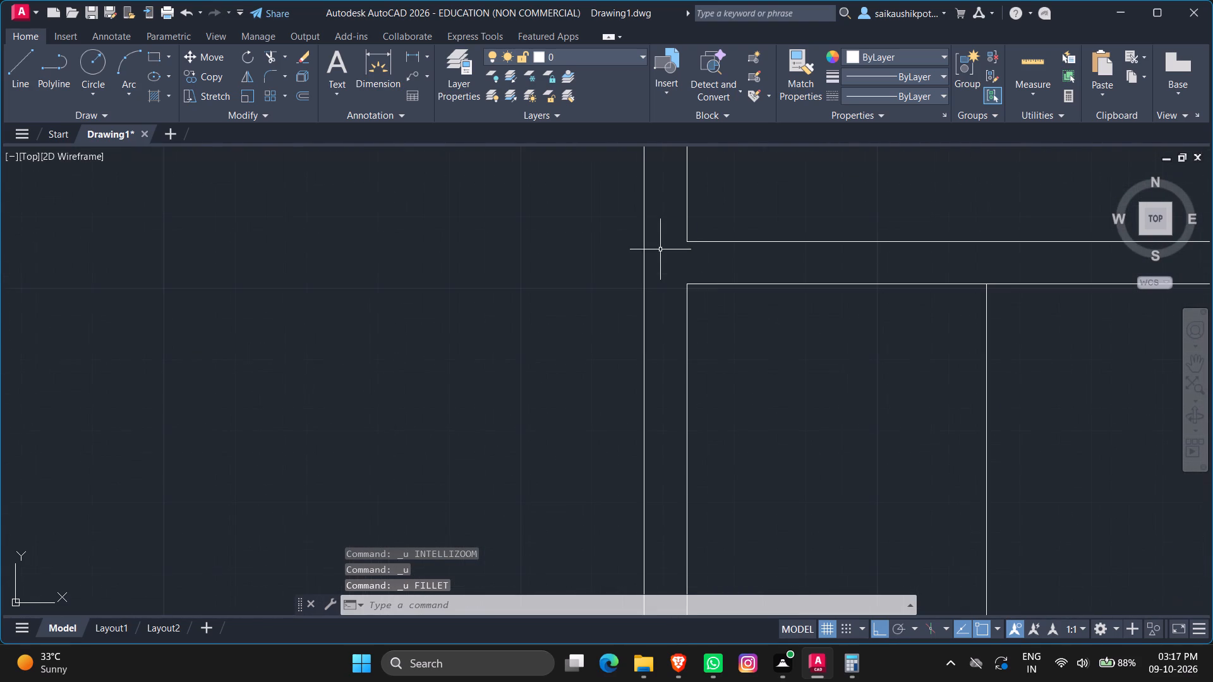
pyautogui.click(692, 282)
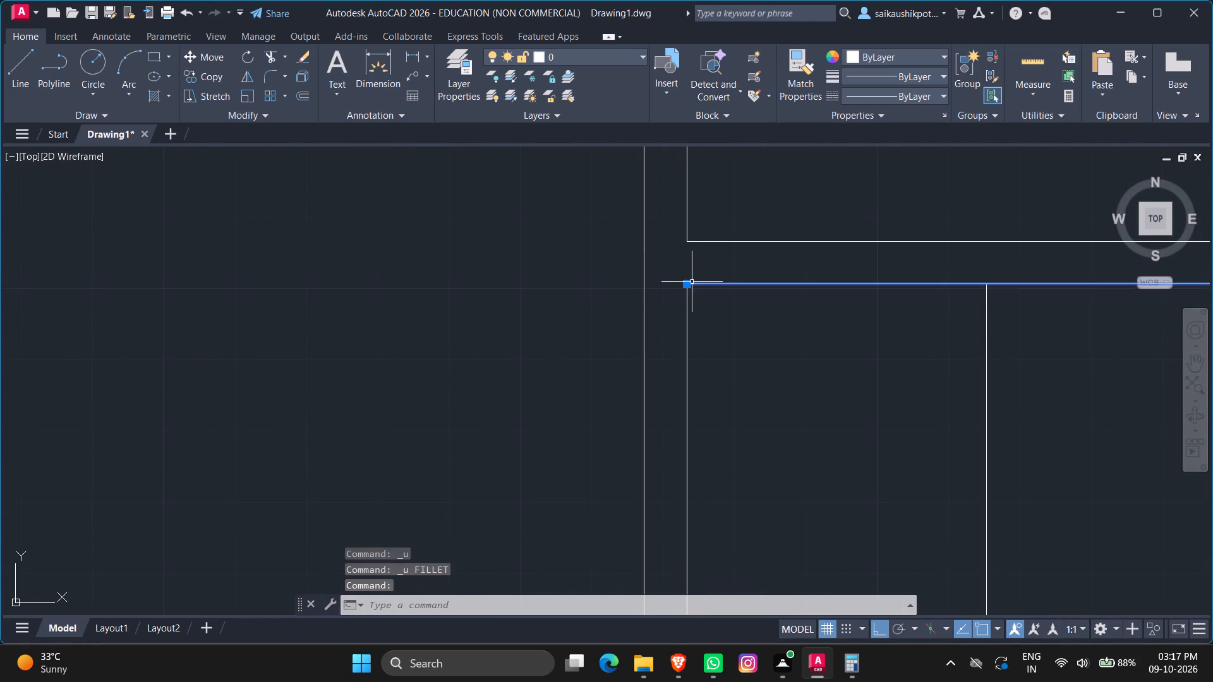
pyautogui.click(687, 284)
pyautogui.click(629, 270)
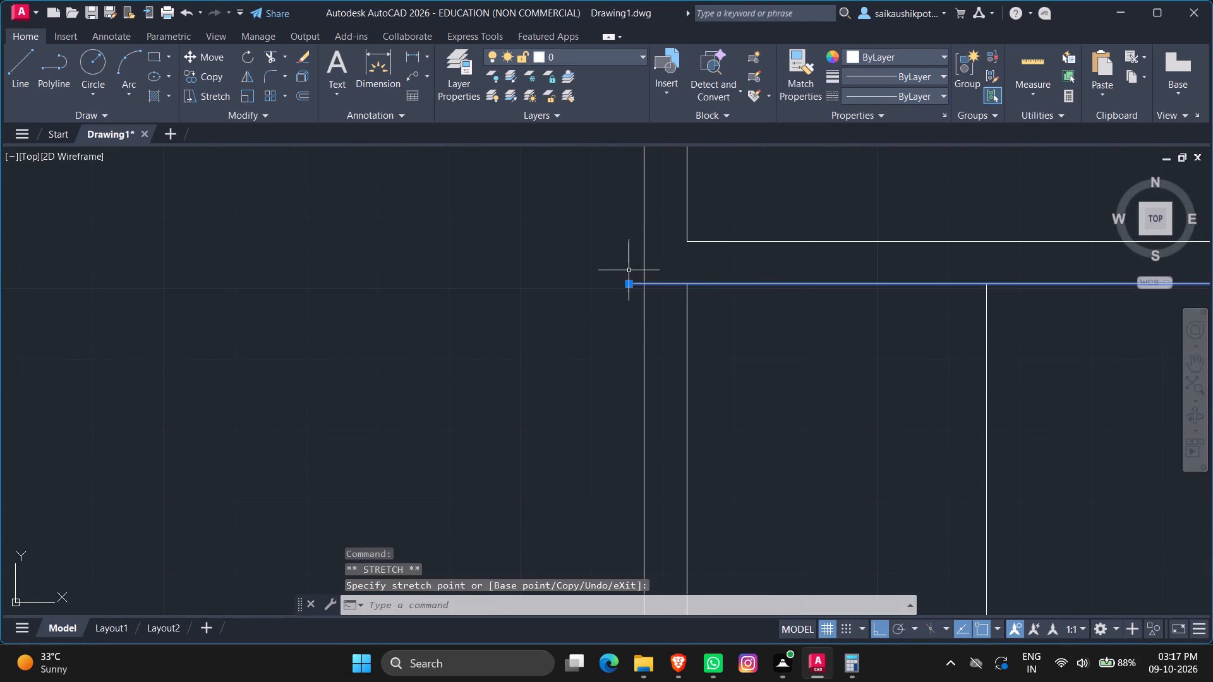
pyautogui.press('Escape')
# Draw a horizontal line across the wall thickness from the narrow middle room's southwest corner to the double-door room's east wall line.
pyautogui.scroll(-4, 648, 332)
pyautogui.scroll(3, 649, 458)
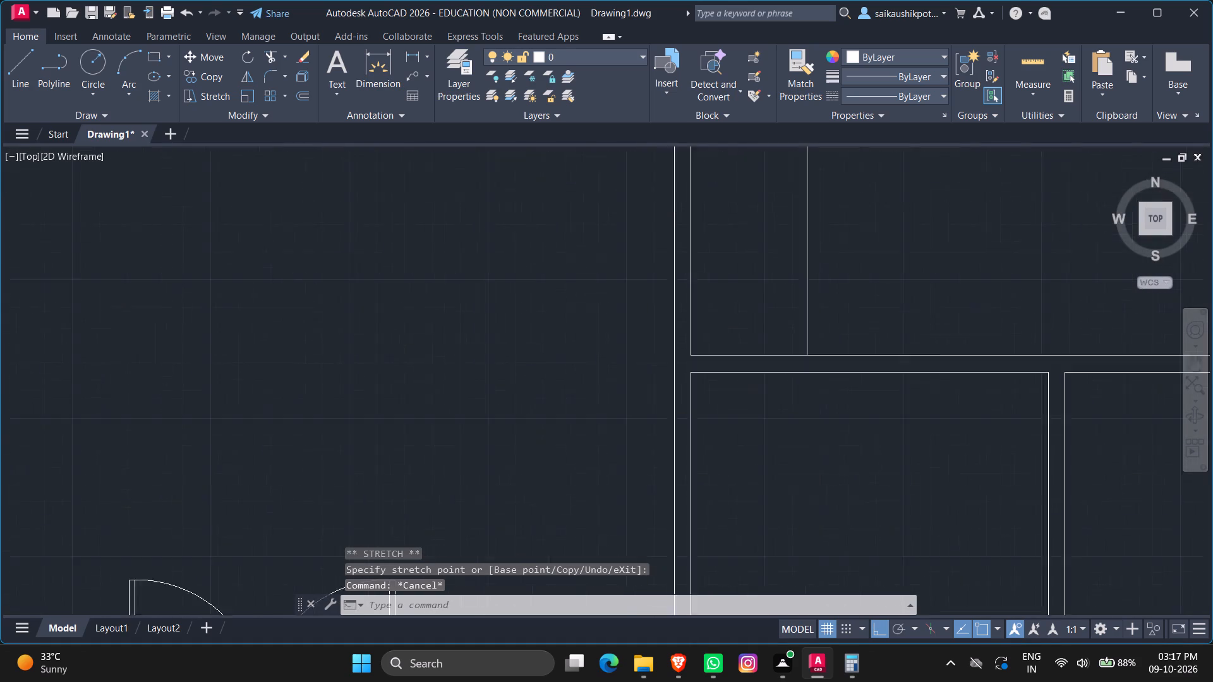
pyautogui.scroll(3, 649, 458)
pyautogui.scroll(-4, 679, 383)
pyautogui.scroll(4, 693, 308)
pyautogui.scroll(-1, 693, 304)
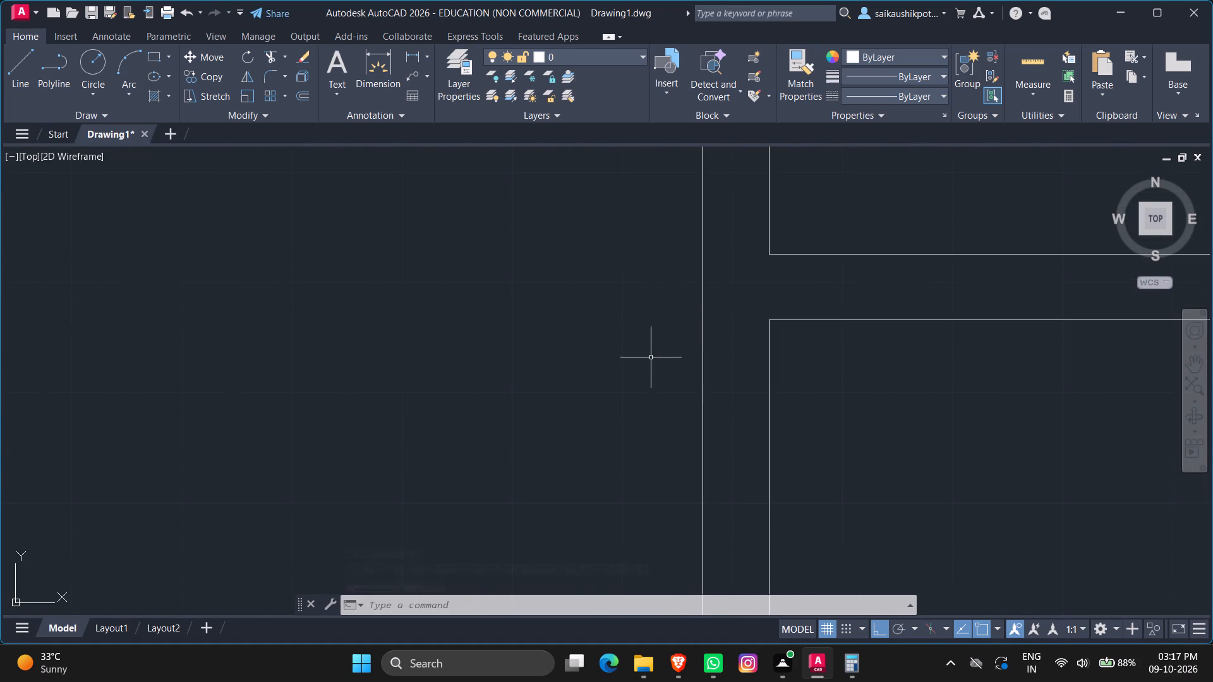
pyautogui.press('Escape')
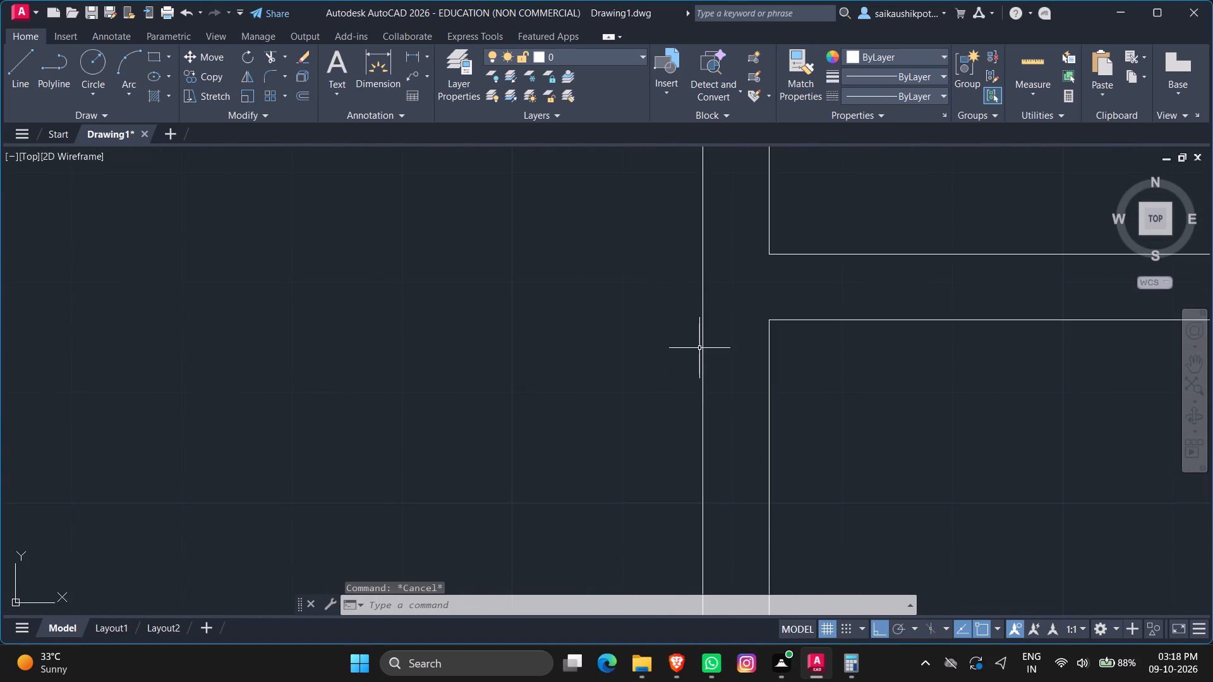
pyautogui.press('Escape')
pyautogui.press('Escape')
pyautogui.press('l')
pyautogui.press('Return')
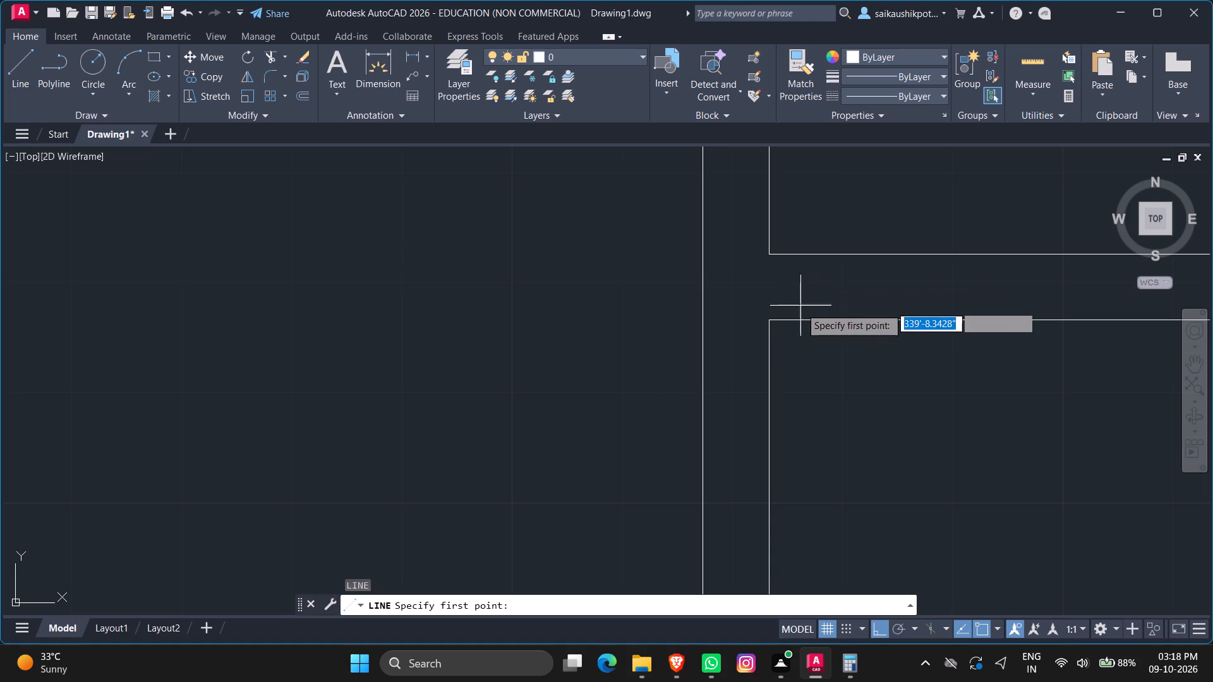
pyautogui.click(772, 254)
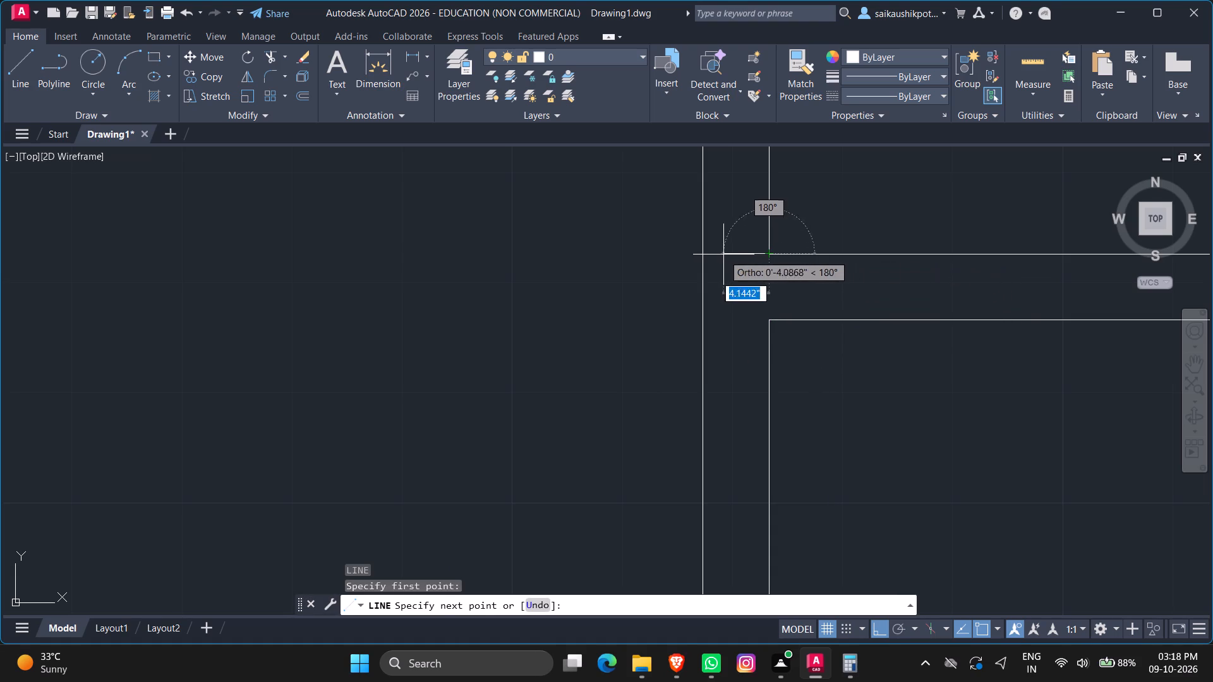
pyautogui.click(705, 254)
pyautogui.press('Escape')
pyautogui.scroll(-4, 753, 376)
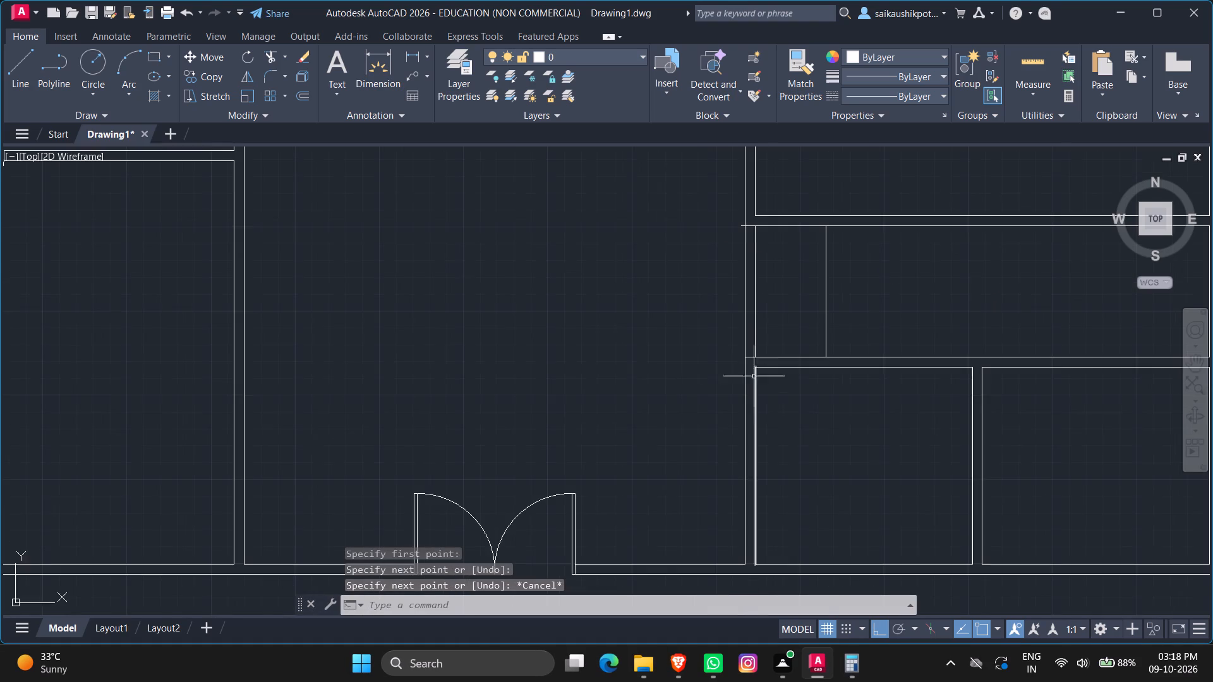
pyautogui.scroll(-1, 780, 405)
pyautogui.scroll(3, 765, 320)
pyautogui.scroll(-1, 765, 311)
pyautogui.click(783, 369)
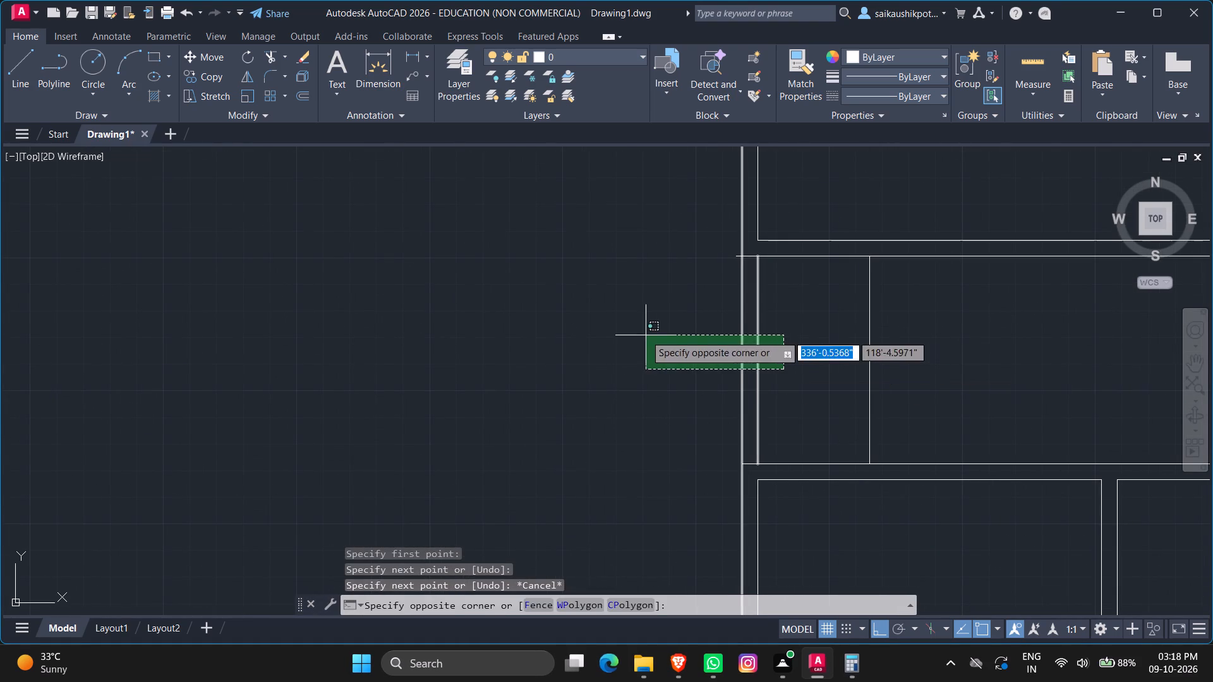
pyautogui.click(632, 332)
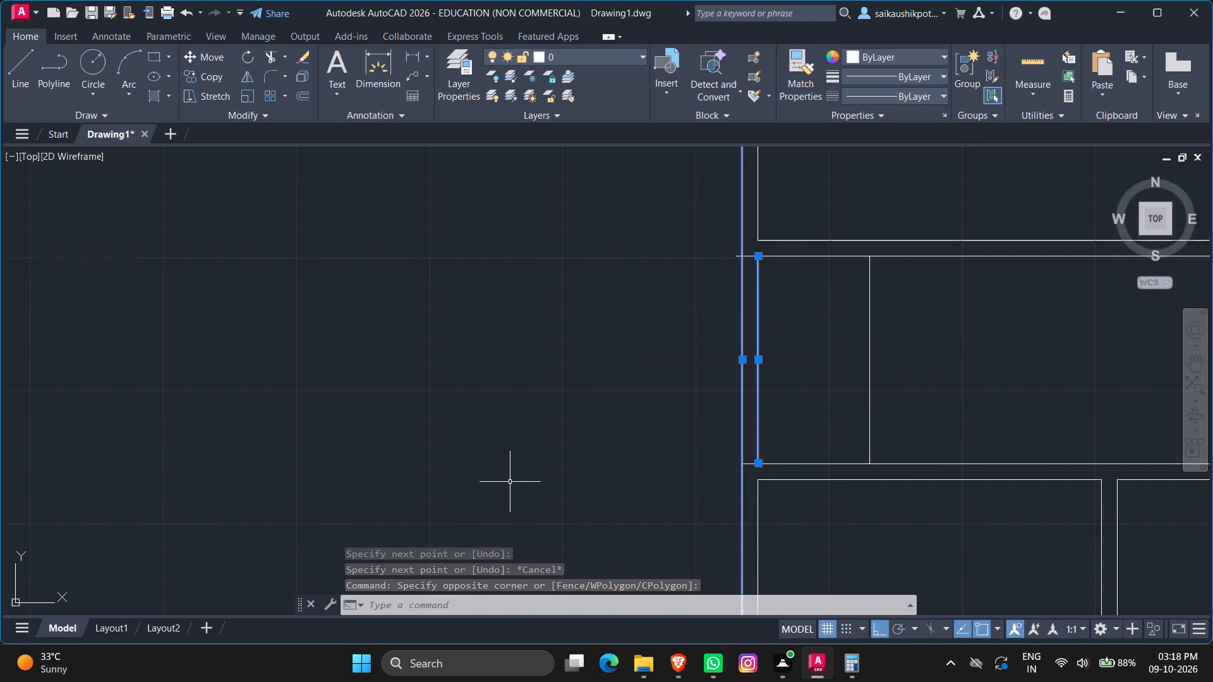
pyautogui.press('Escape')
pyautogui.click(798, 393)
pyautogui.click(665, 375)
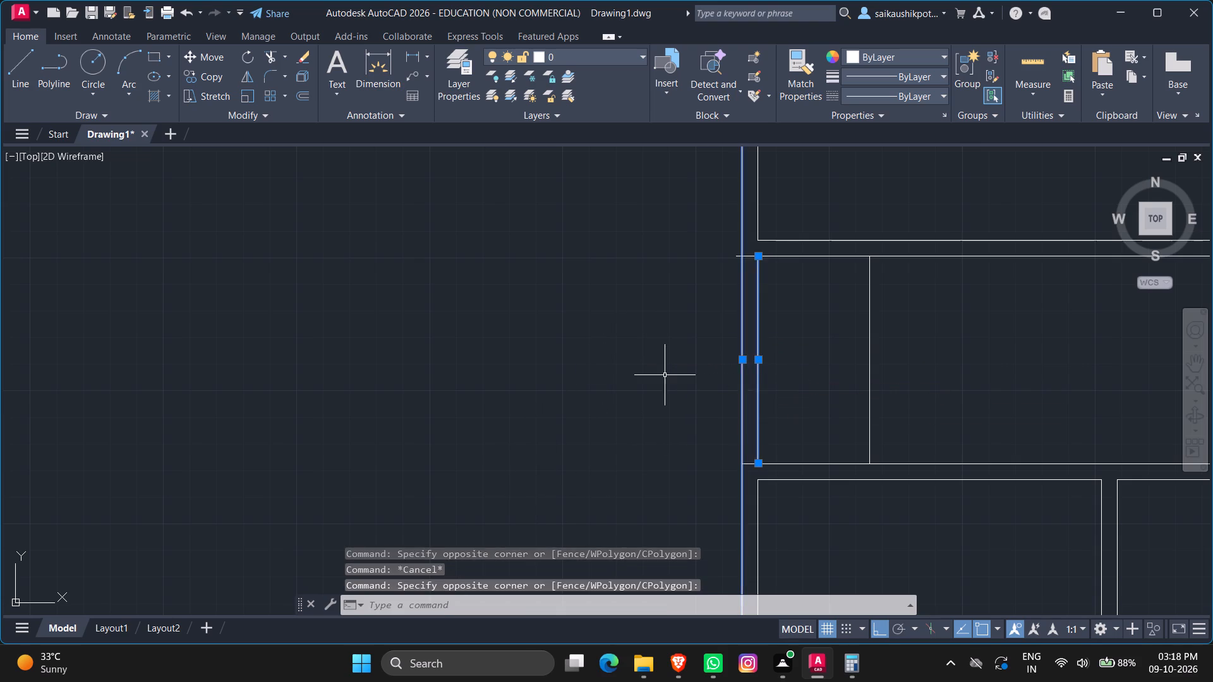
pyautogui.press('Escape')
# Trim away both west wall lines across the narrow middle room's width and the stub of its north wall line projecting past the wall.
pyautogui.write('TR')
pyautogui.press('Return')
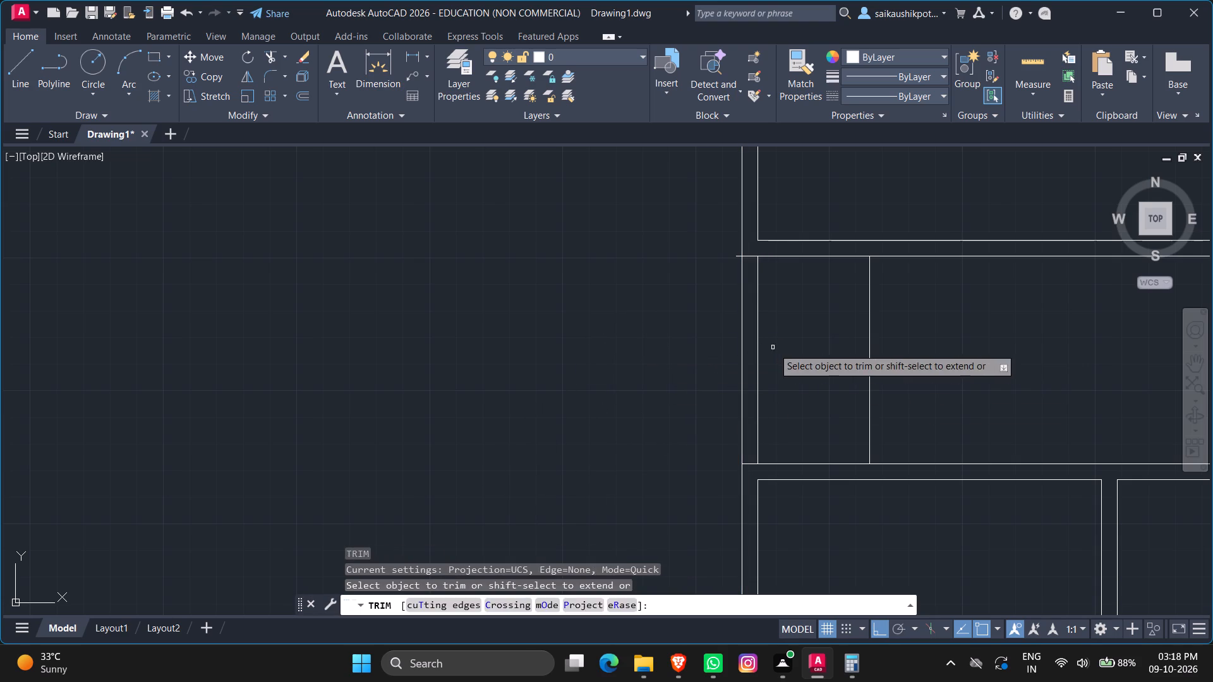
pyautogui.click(773, 348)
pyautogui.click(706, 346)
pyautogui.click(737, 256)
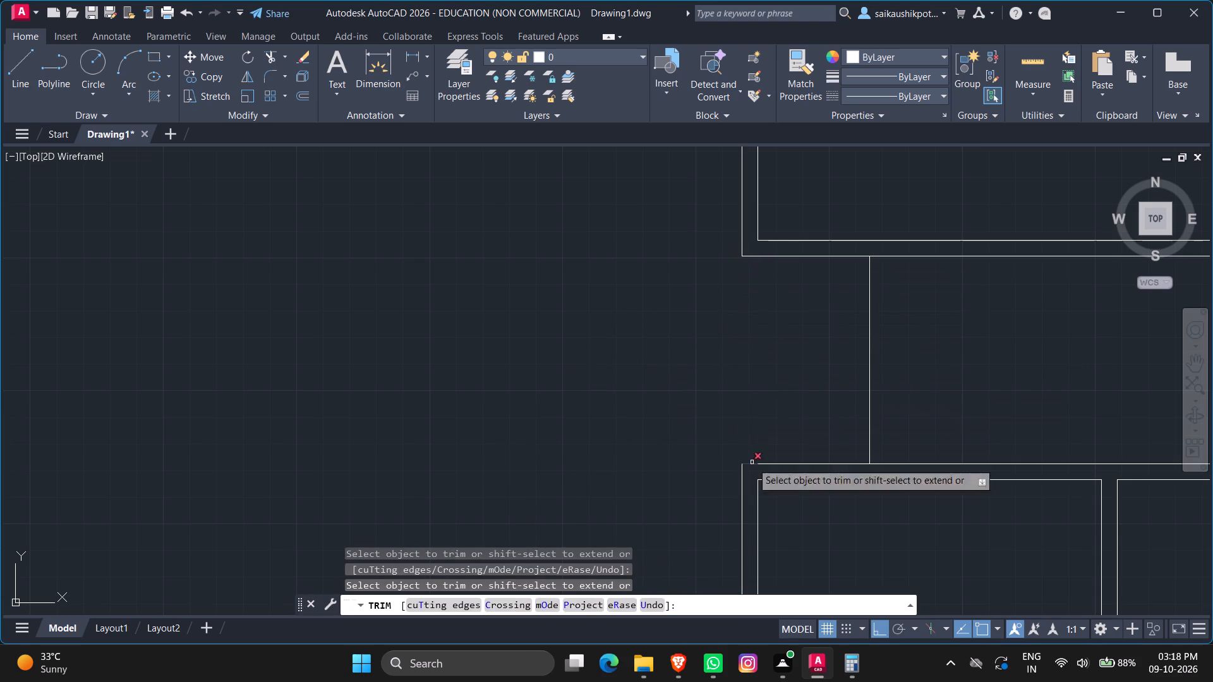
pyautogui.scroll(-2, 752, 462)
pyautogui.press('Escape')
pyautogui.press('Escape')
pyautogui.scroll(1, 787, 392)
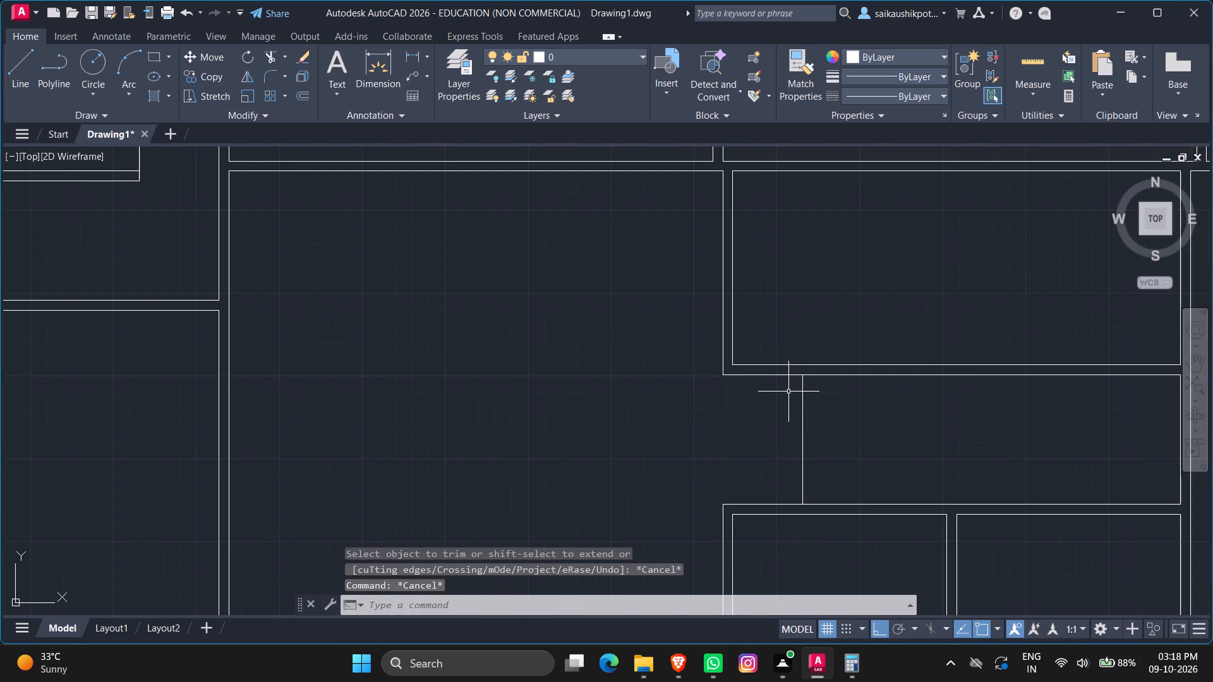
# Offset the vertical line crossing the narrow middle room 6" to the west to form a partition wall.
pyautogui.press('o')
pyautogui.press('Return')
pyautogui.press('6')
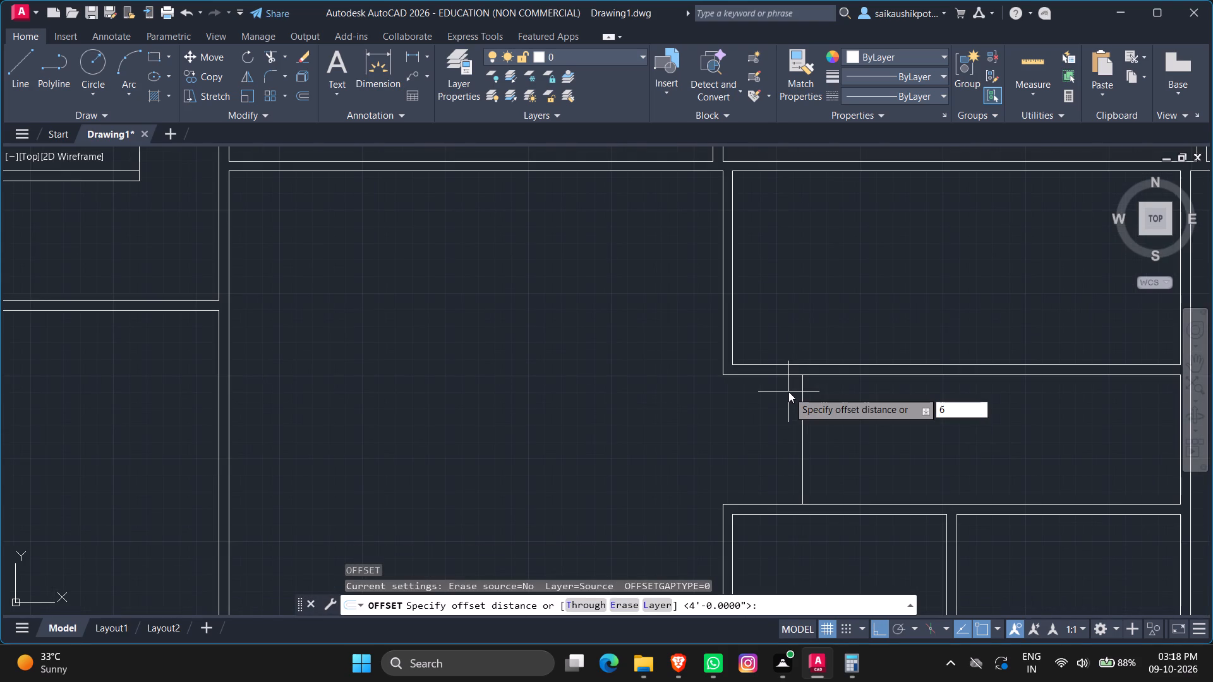
pyautogui.hotkey('shift', '"')
pyautogui.press('Return')
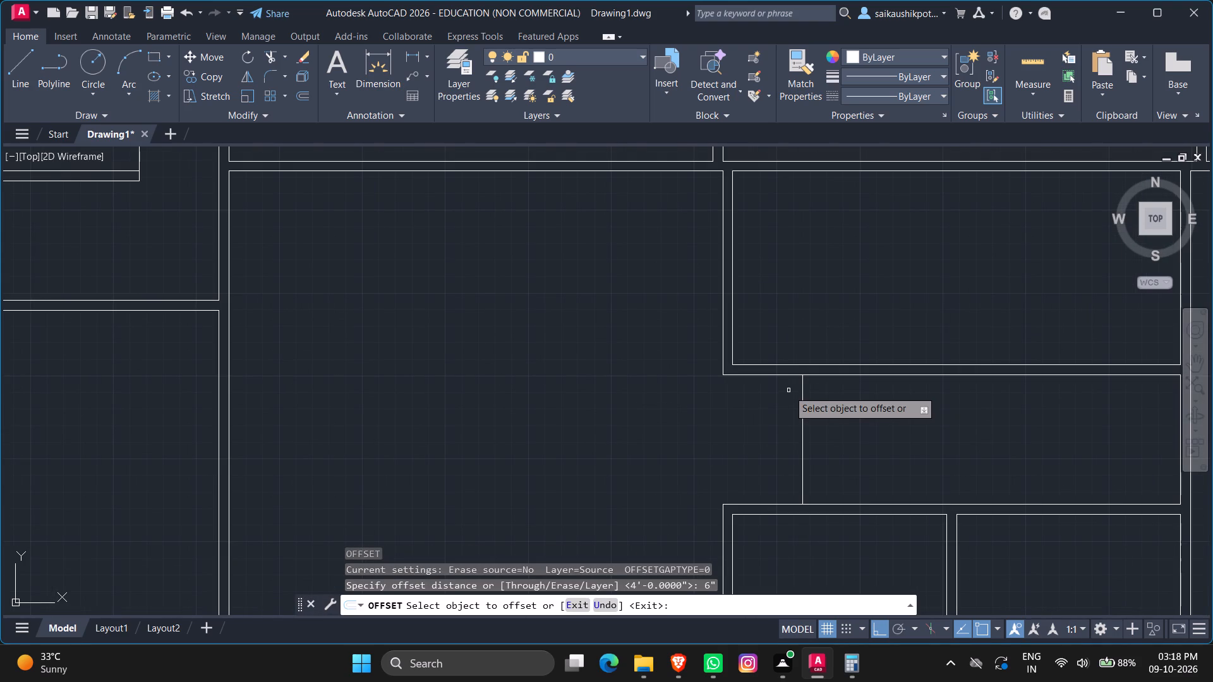
pyautogui.click(805, 410)
pyautogui.click(718, 419)
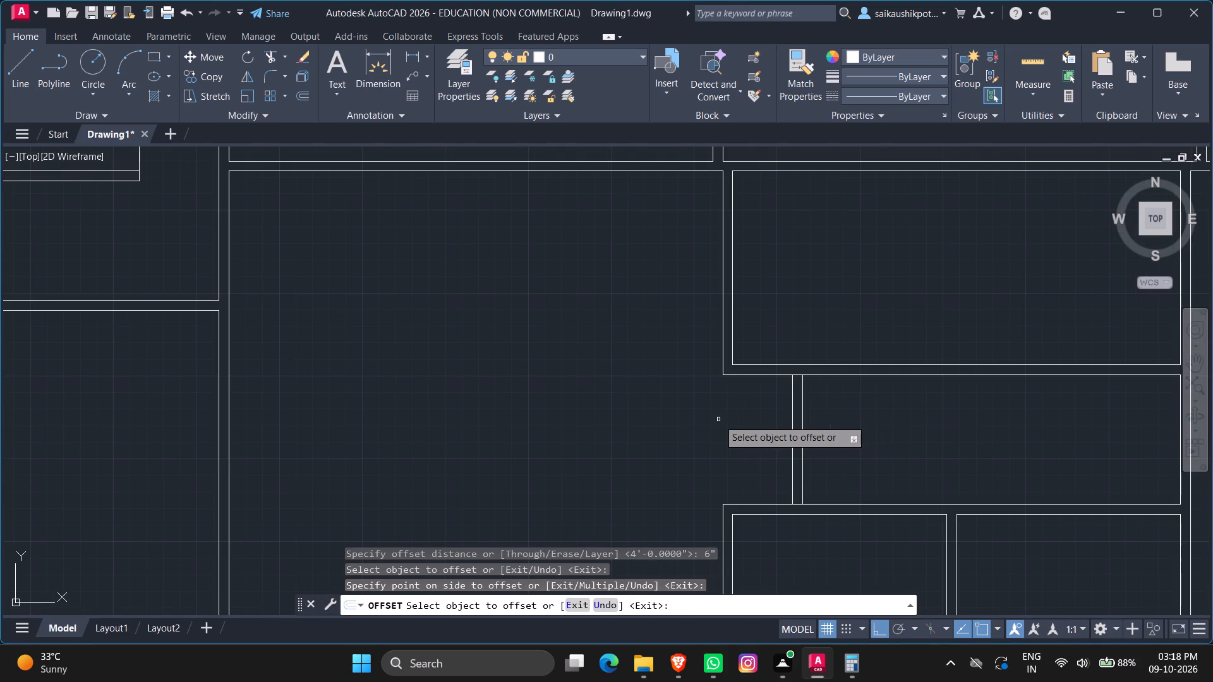
pyautogui.press('Escape')
pyautogui.press('Escape')
# Trim the narrow middle room's north and south wall lines between the two partition lines so the walls join openly.
pyautogui.write('TR')
pyautogui.press('Return')
pyautogui.press('Return')
pyautogui.scroll(2, 797, 391)
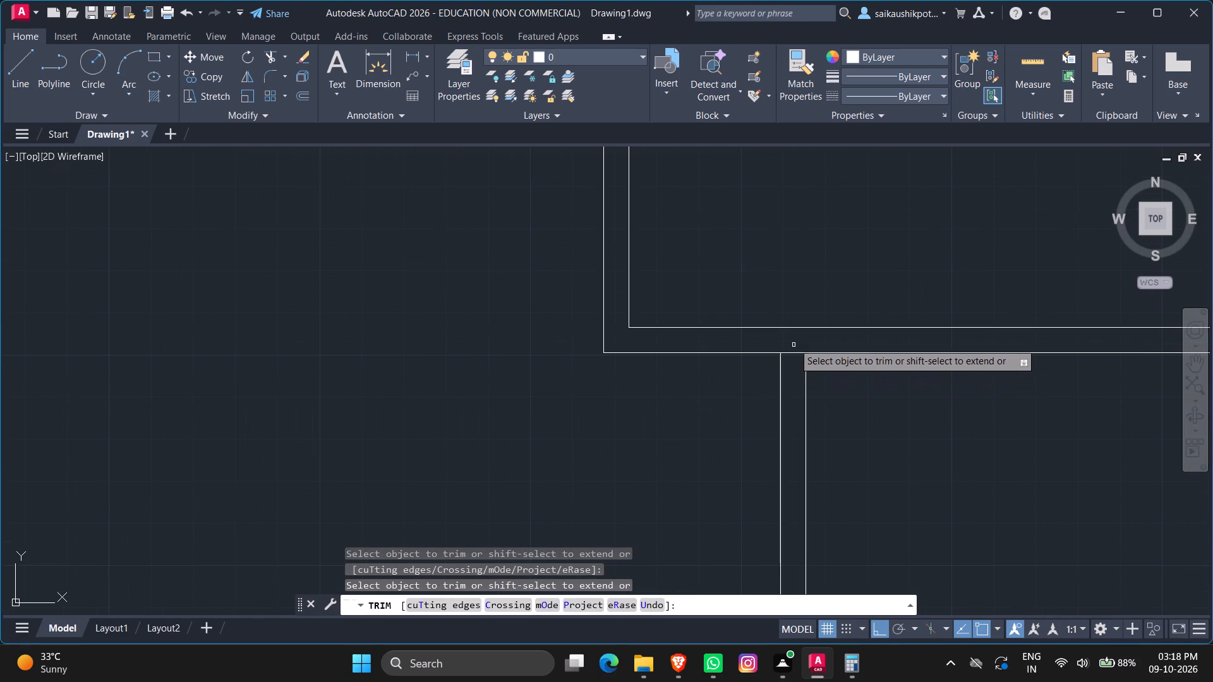
pyautogui.click(794, 342)
pyautogui.click(791, 381)
pyautogui.scroll(-2, 854, 261)
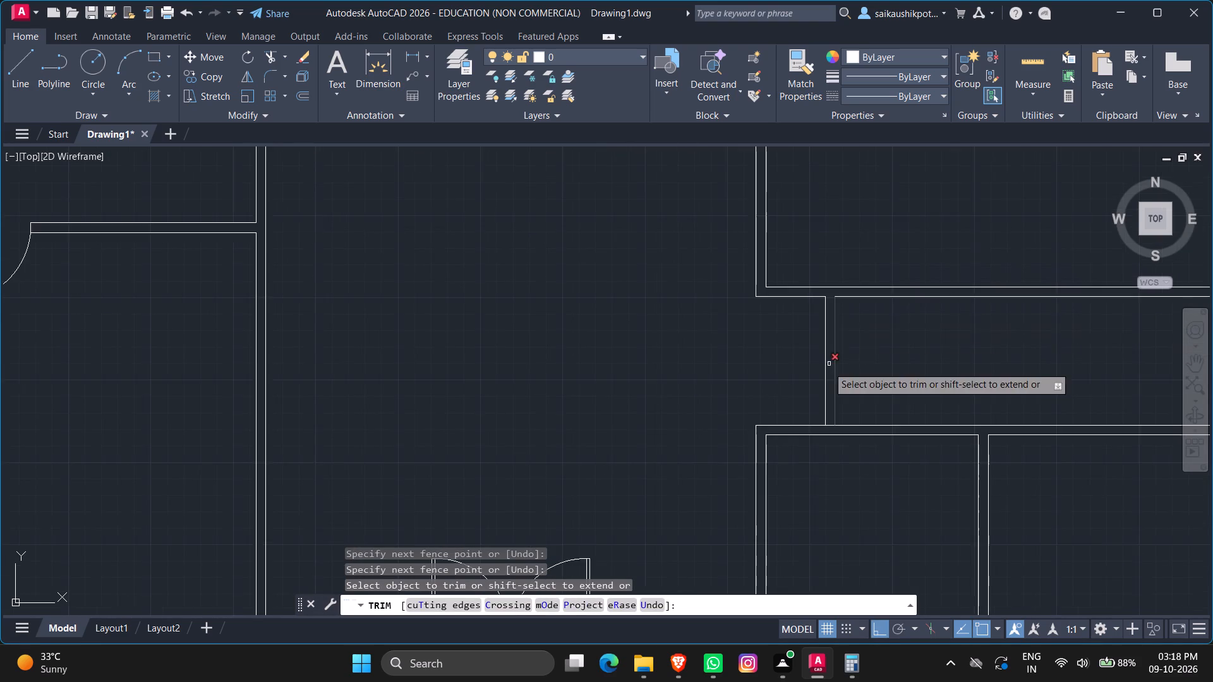
pyautogui.scroll(3, 825, 375)
pyautogui.scroll(1, 834, 500)
pyautogui.moveTo(834, 501); pyautogui.dragTo(831, 521)
pyautogui.click(824, 548)
pyautogui.scroll(-3, 806, 472)
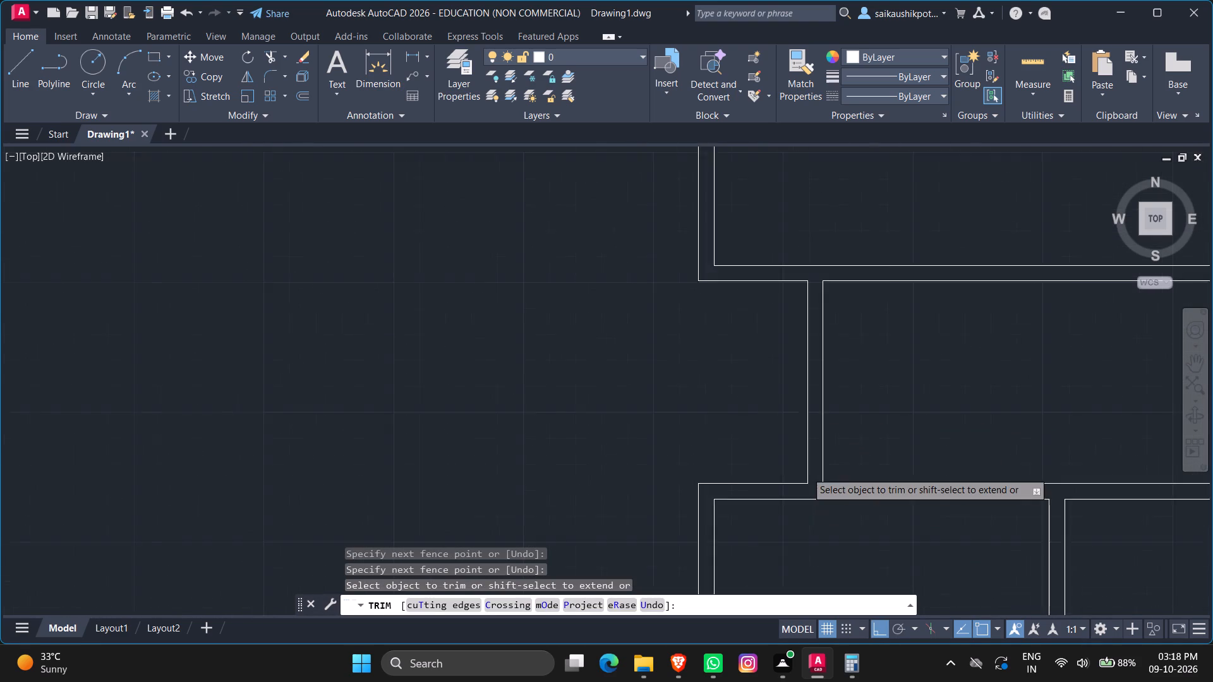
pyautogui.scroll(-1, 806, 472)
pyautogui.press('Escape')
pyautogui.press('Escape')
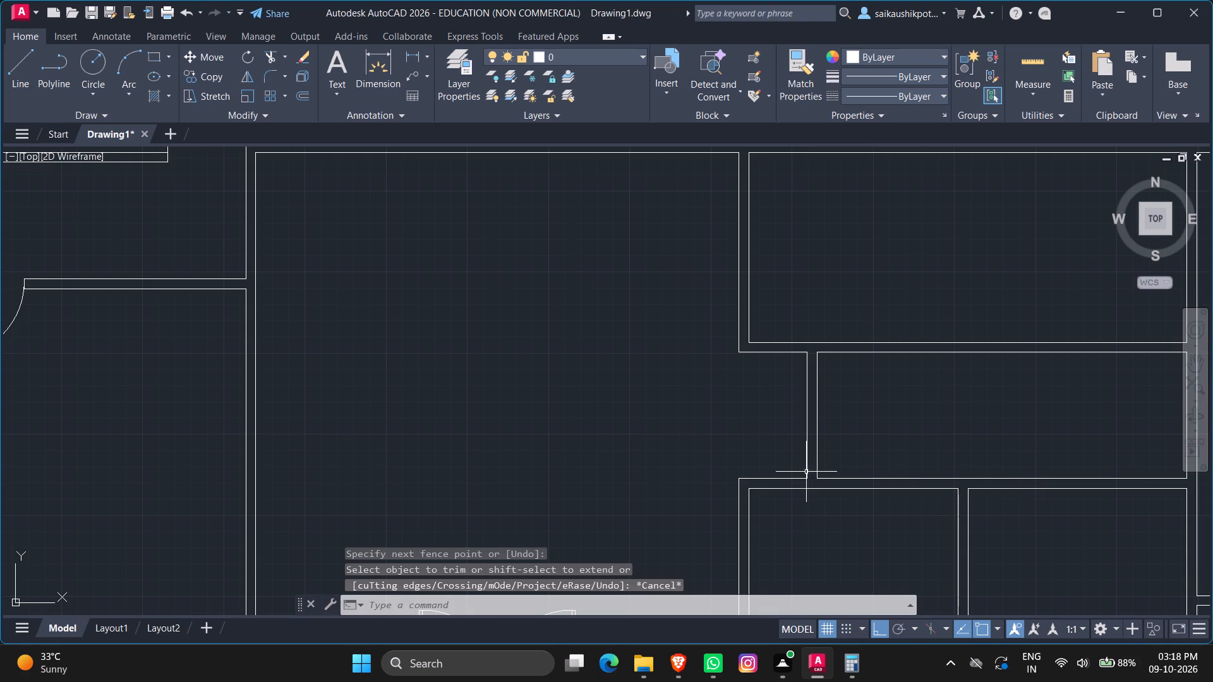
# Draw a short vertical line across the narrow middle room's north wall, slightly east of the partition, overshooting both wall faces.
pyautogui.scroll(-2, 719, 471)
pyautogui.scroll(2, 766, 409)
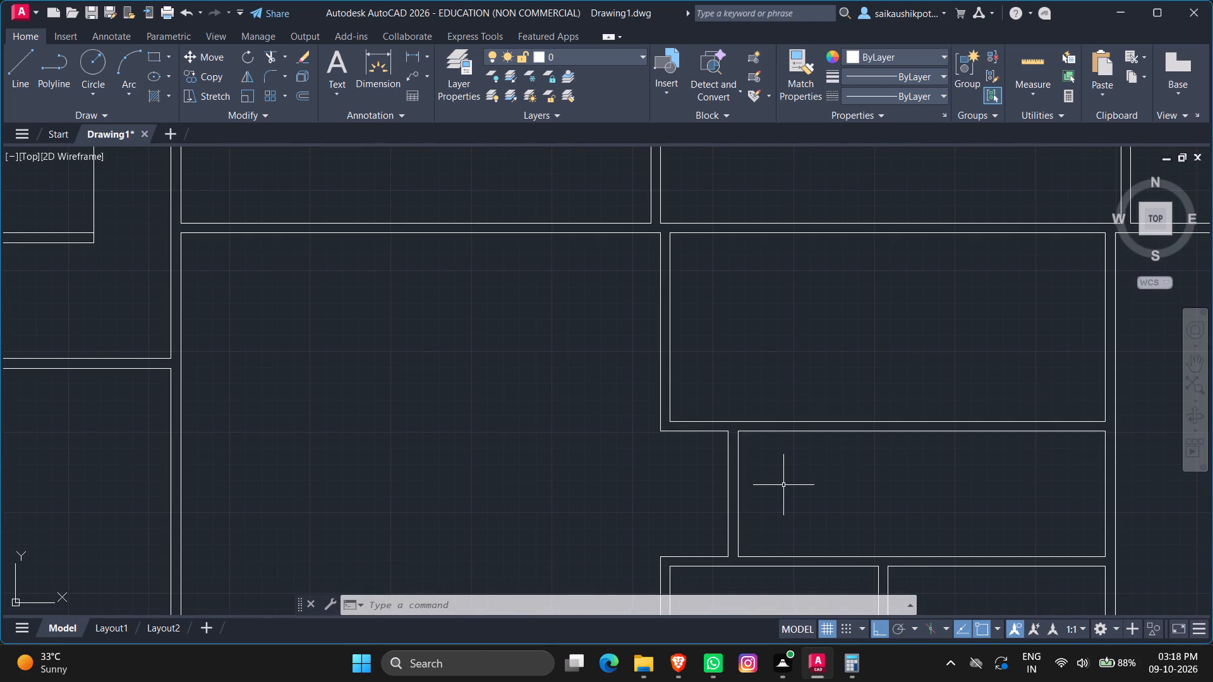
pyautogui.press('l')
pyautogui.press('Return')
pyautogui.press('F8')
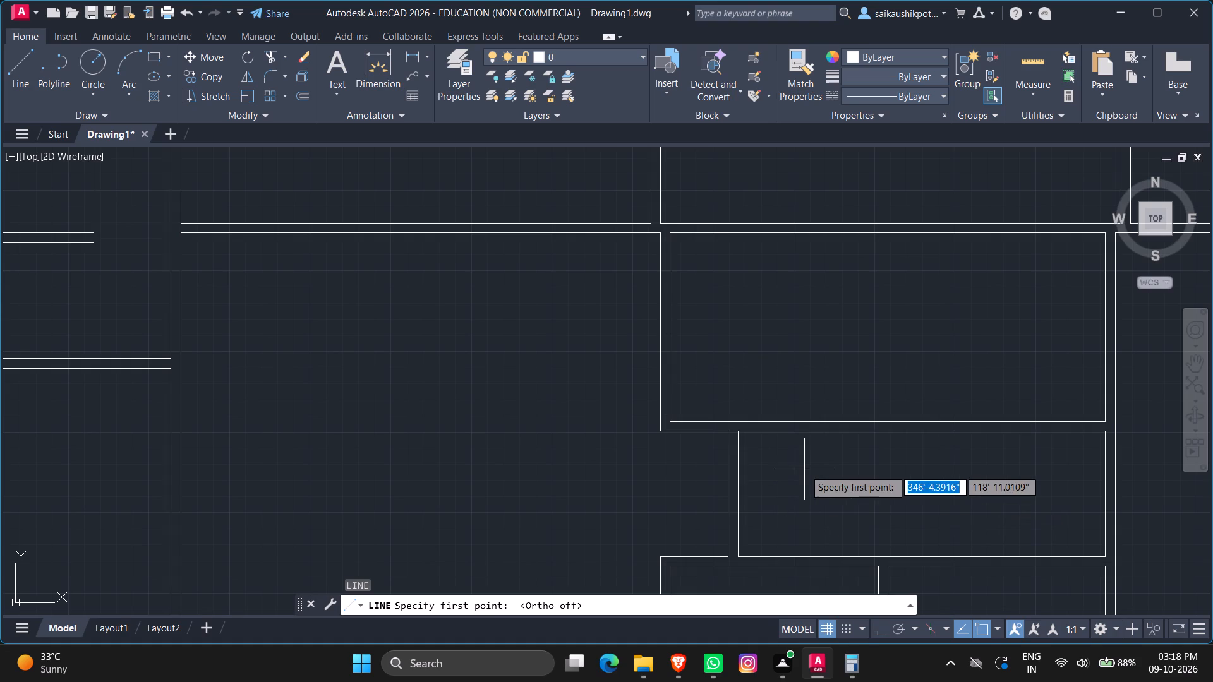
pyautogui.press('F8')
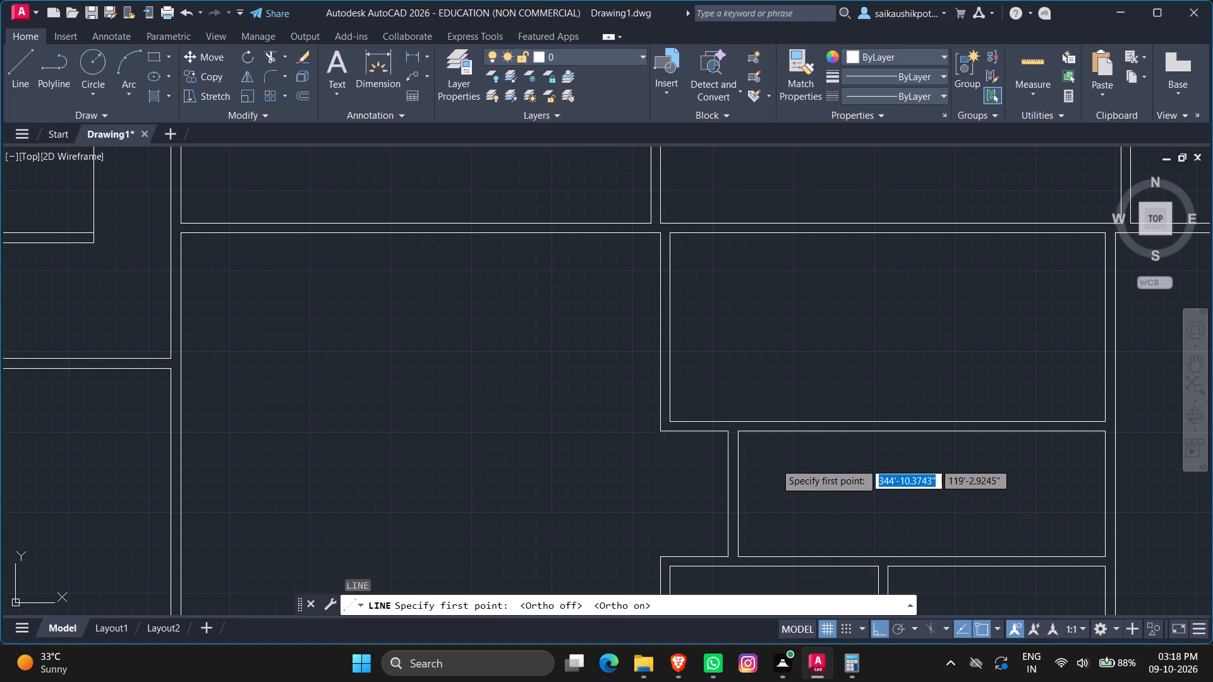
pyautogui.scroll(3, 754, 419)
pyautogui.click(761, 411)
pyautogui.click(739, 493)
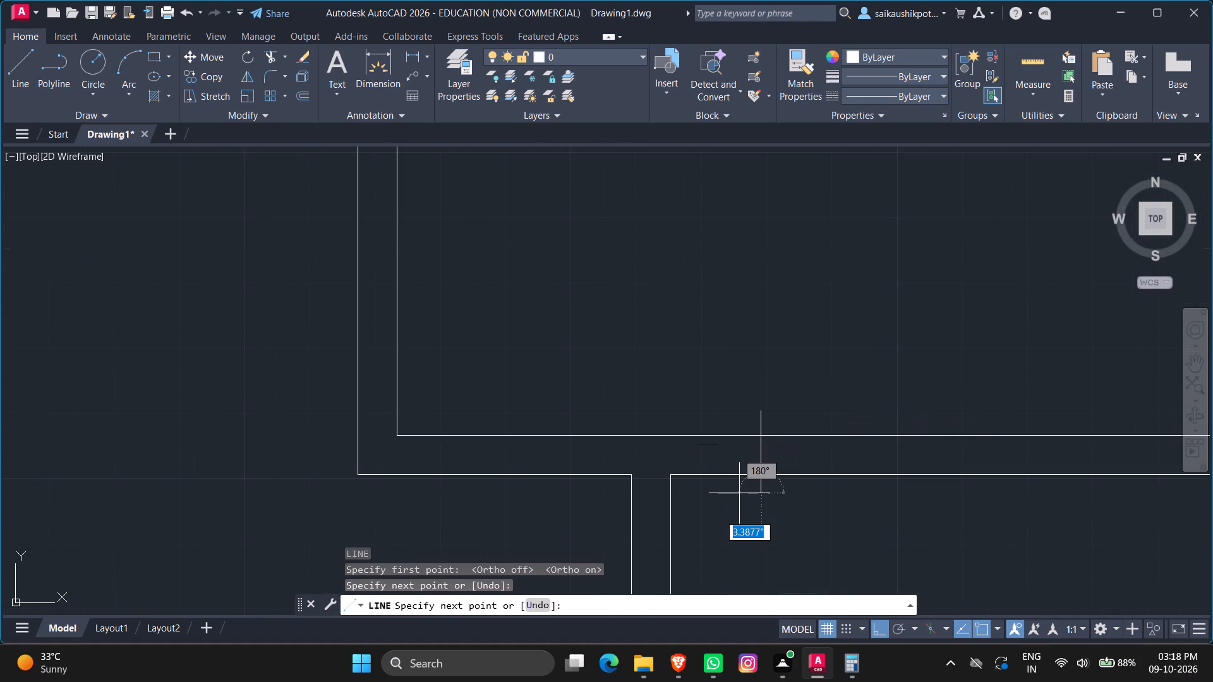
pyautogui.press('Escape')
pyautogui.press('Escape')
# Trim both overshooting ends of the short vertical line back to the north wall's two faces.
pyautogui.write('TR')
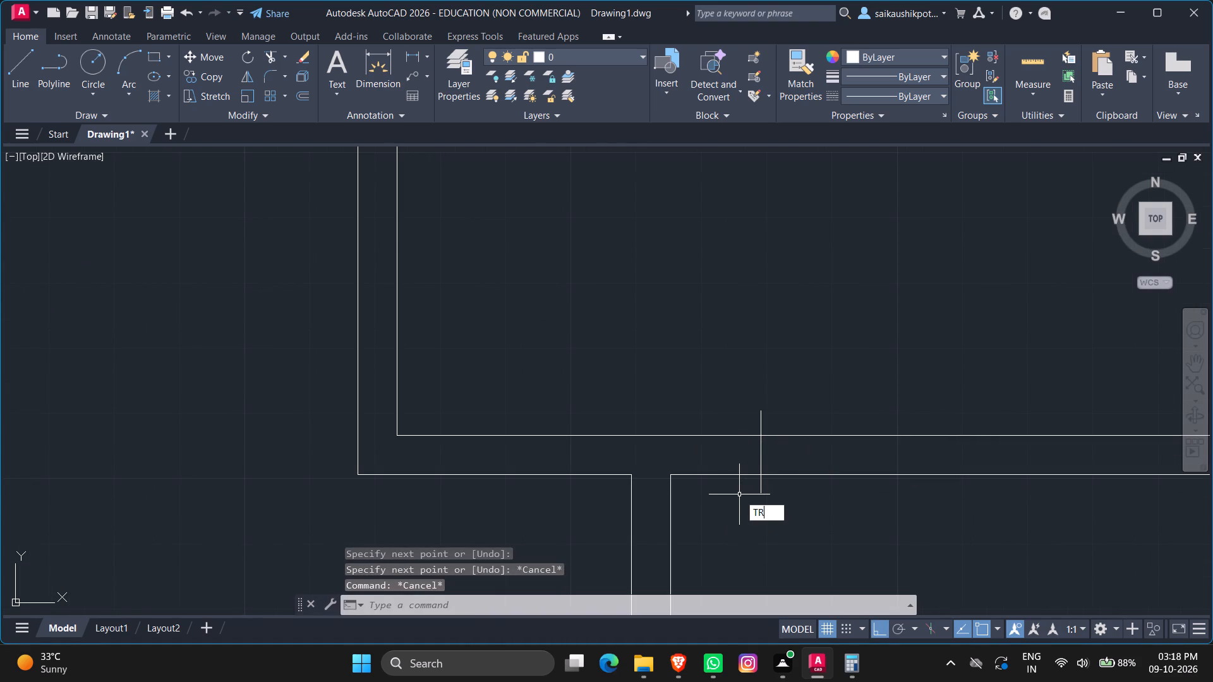
pyautogui.press('Return')
pyautogui.press('Return')
pyautogui.click(758, 492)
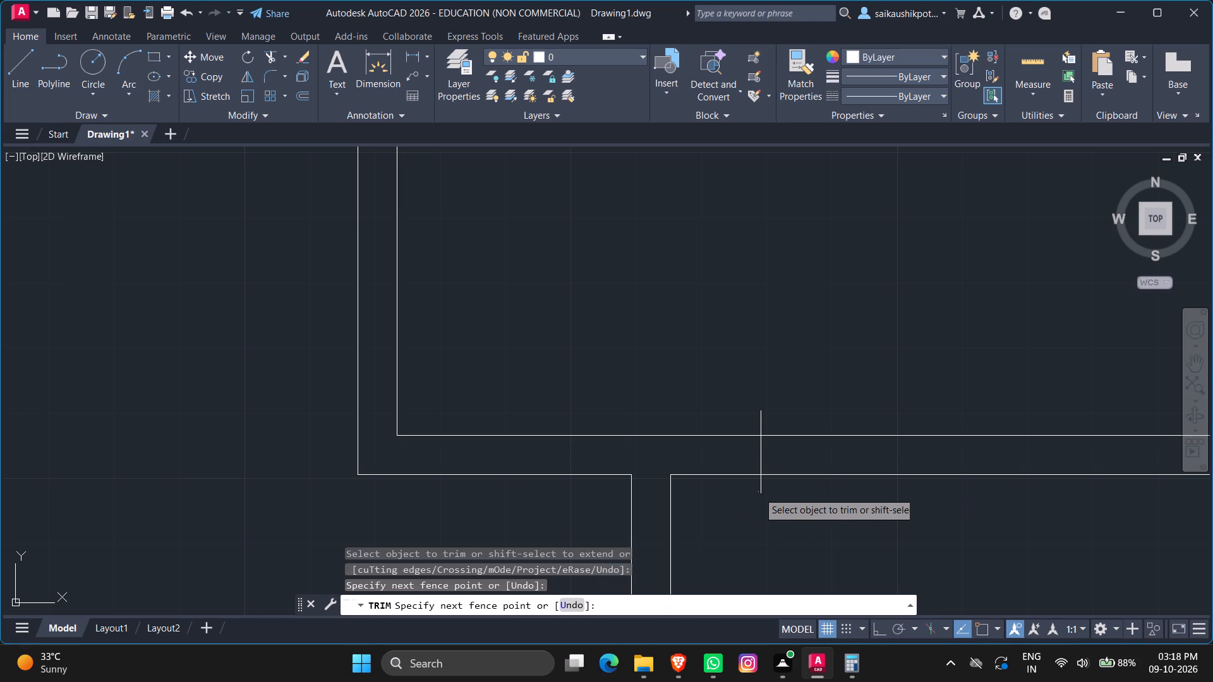
pyautogui.click(766, 485)
pyautogui.click(763, 418)
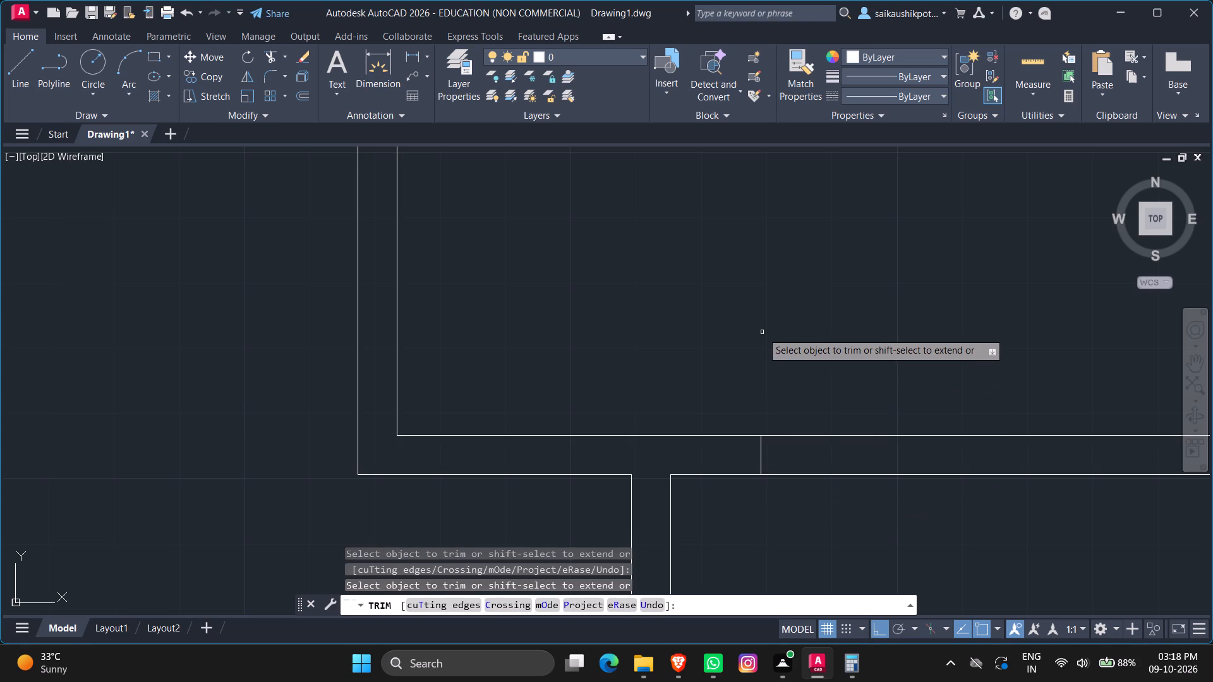
pyautogui.press('Escape')
pyautogui.press('Escape')
pyautogui.press('Escape')
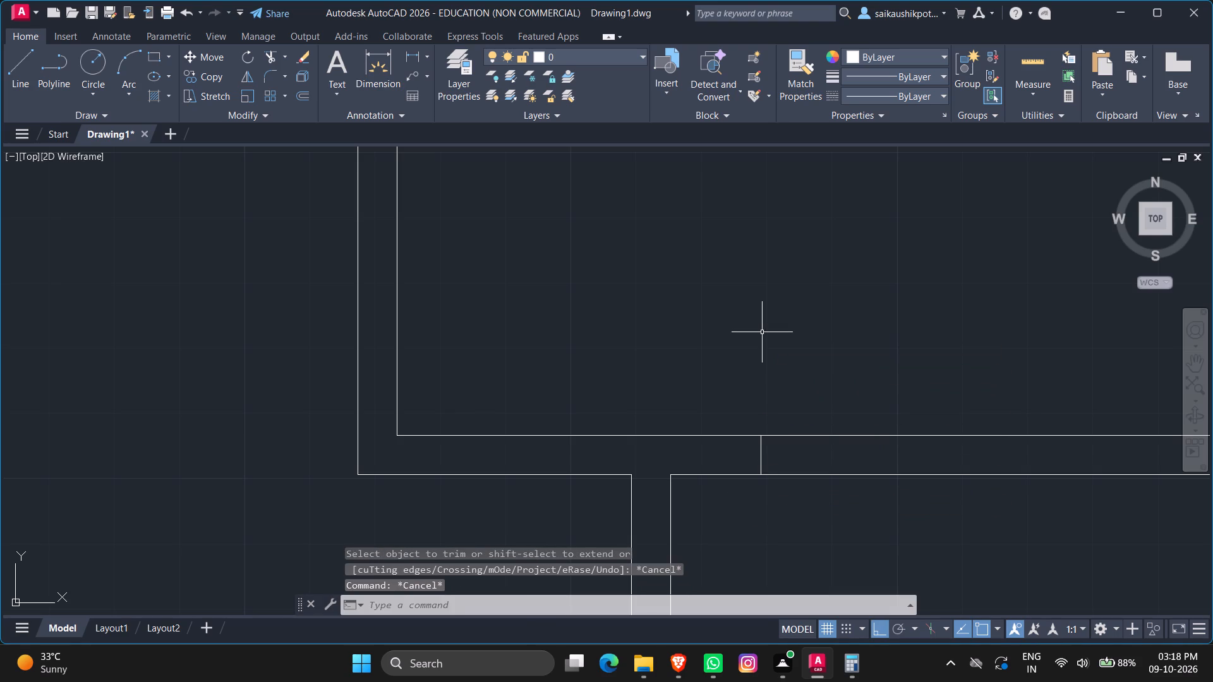
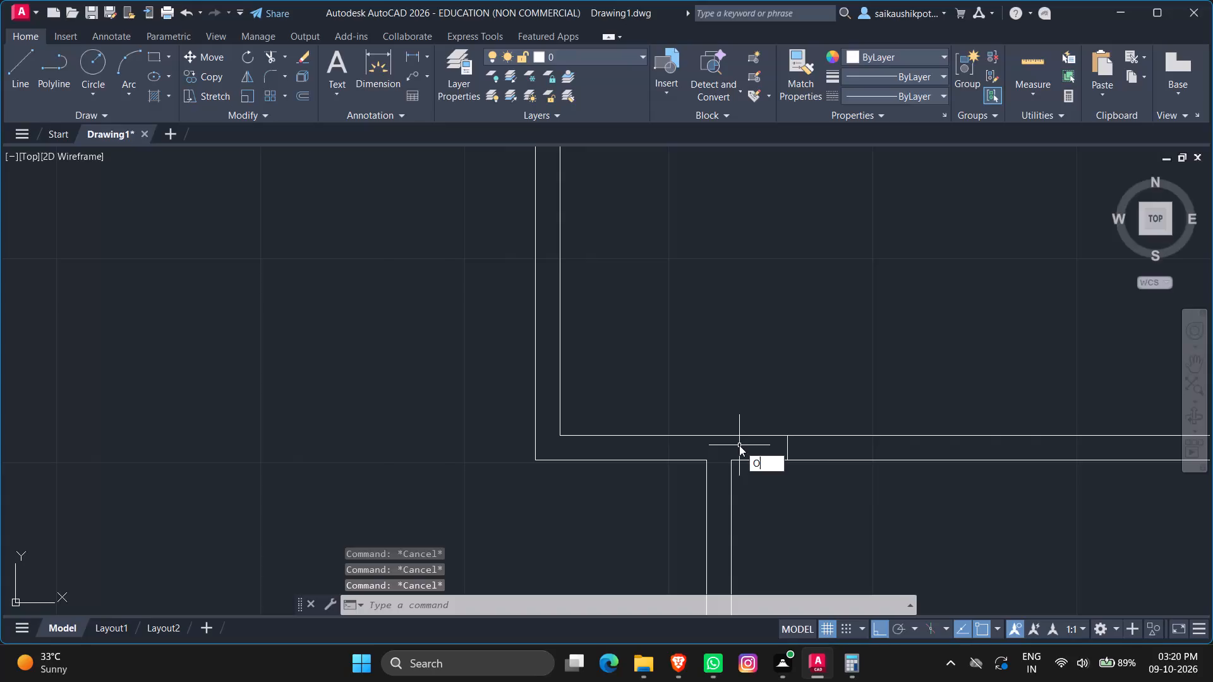
# Offset the short vertical jamb line in the narrow middle room's north wall 4' to the east.
pyautogui.press('Return')
pyautogui.write("4'")
pyautogui.press('Return')
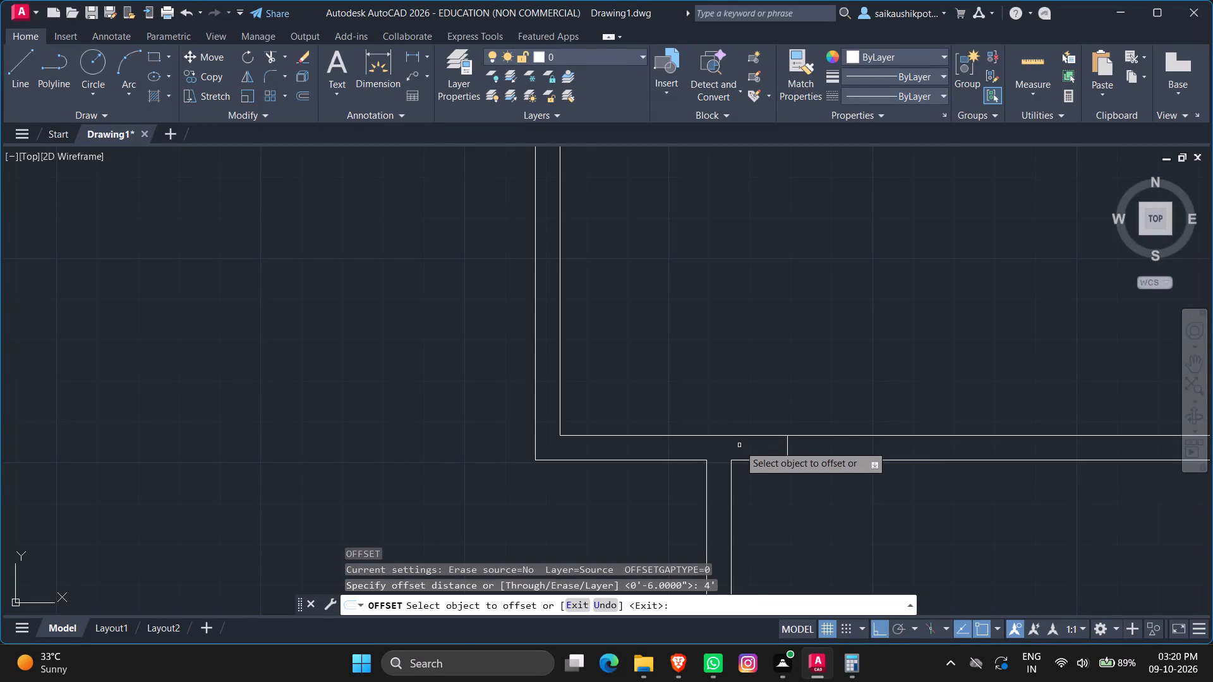
pyautogui.scroll(-2, 739, 445)
pyautogui.scroll(2, 772, 438)
pyautogui.click(677, 410)
pyautogui.click(850, 505)
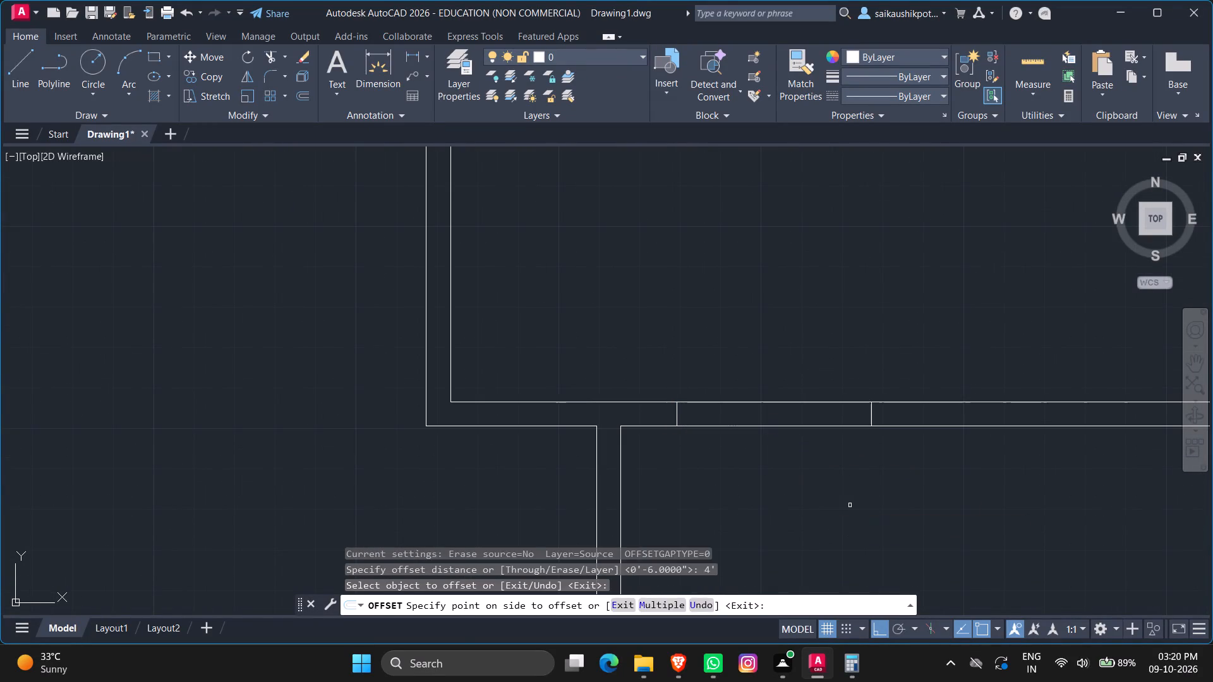
pyautogui.press('Escape')
pyautogui.press('Escape')
# Trim both faces of the narrow middle room's north wall between the two jamb lines to open the doorway.
pyautogui.press('t')
pyautogui.press('r')
pyautogui.press('Return')
pyautogui.press('Return')
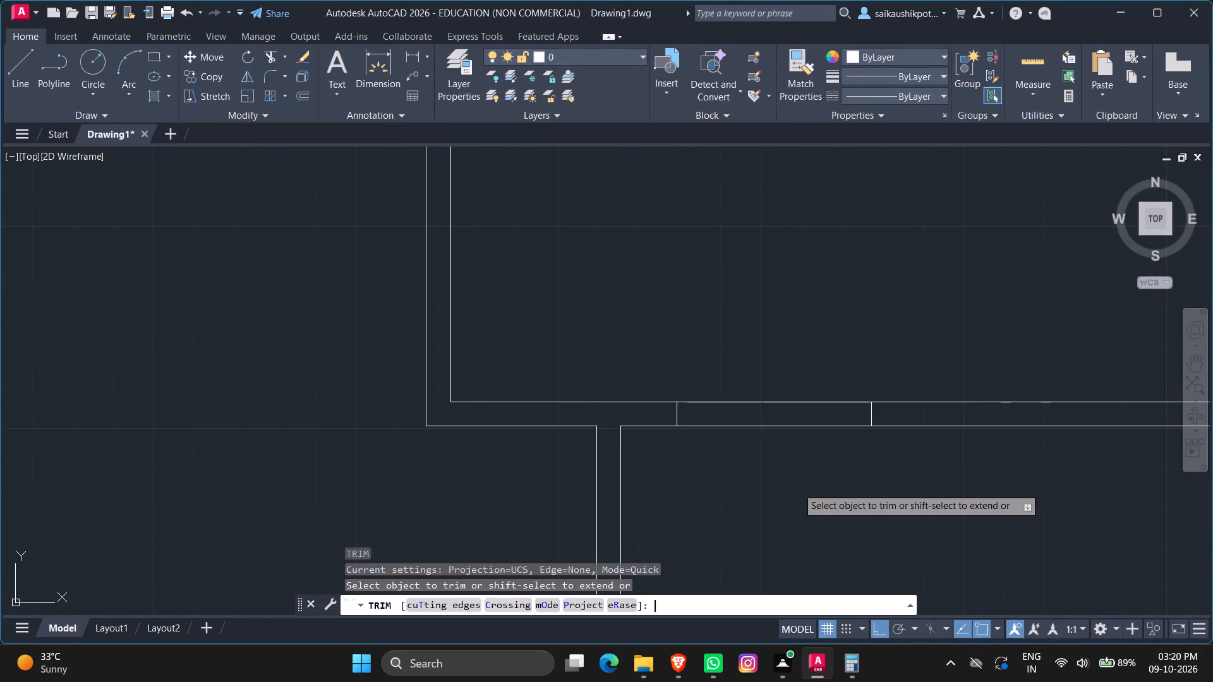
pyautogui.click(784, 488)
pyautogui.click(750, 316)
pyautogui.scroll(-1, 761, 407)
pyautogui.press('Escape')
pyautogui.press('Escape')
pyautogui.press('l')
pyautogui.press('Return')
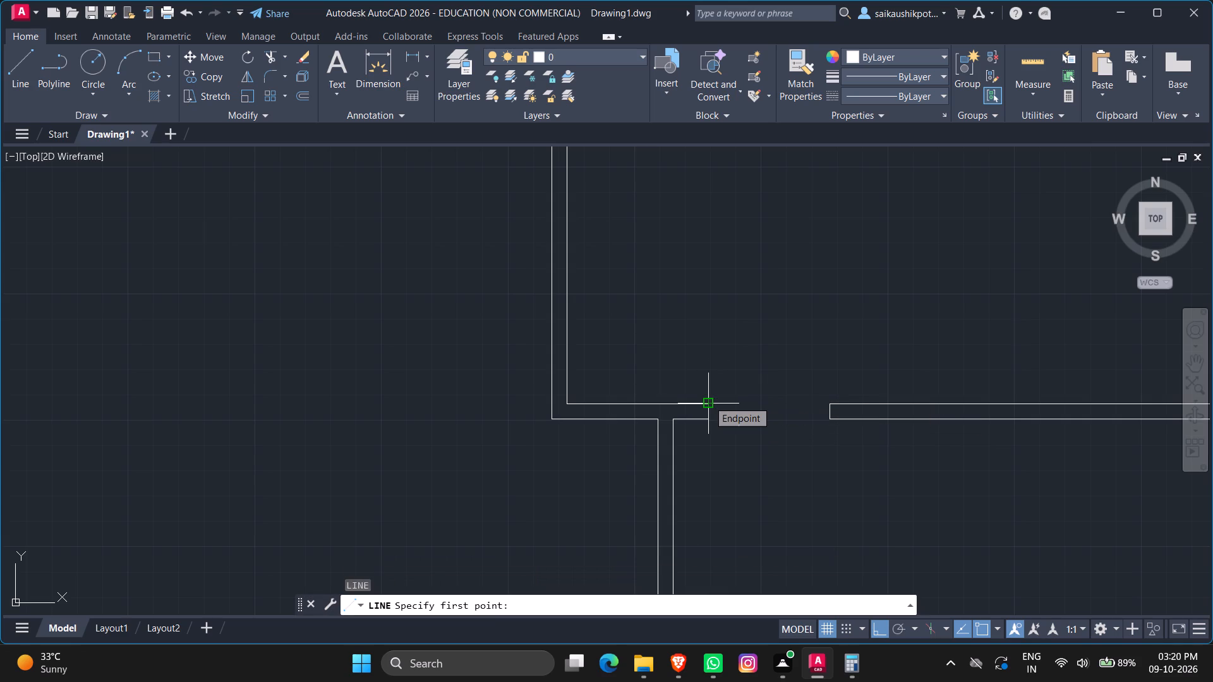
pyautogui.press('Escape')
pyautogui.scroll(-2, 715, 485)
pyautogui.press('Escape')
# Draw a short horizontal line across the narrow middle room's west partition, slightly south of its north end, overshooting both wall faces.
pyautogui.scroll(-1, 725, 401)
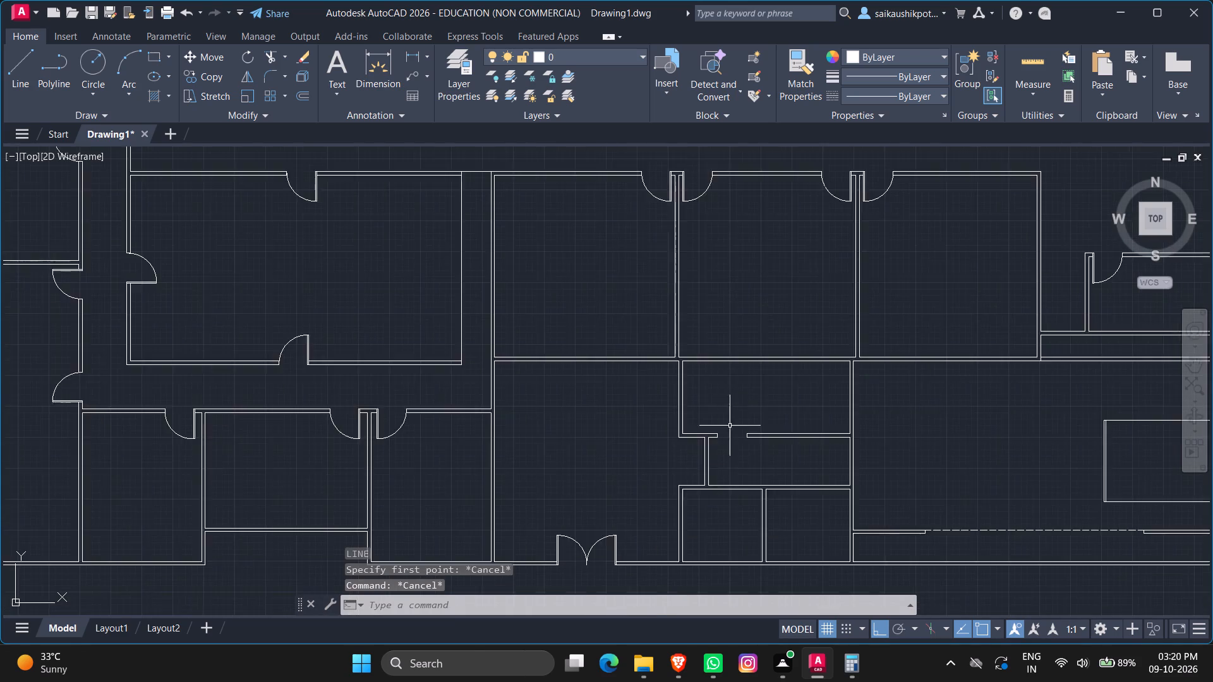
pyautogui.scroll(-1, 730, 446)
pyautogui.scroll(3, 709, 464)
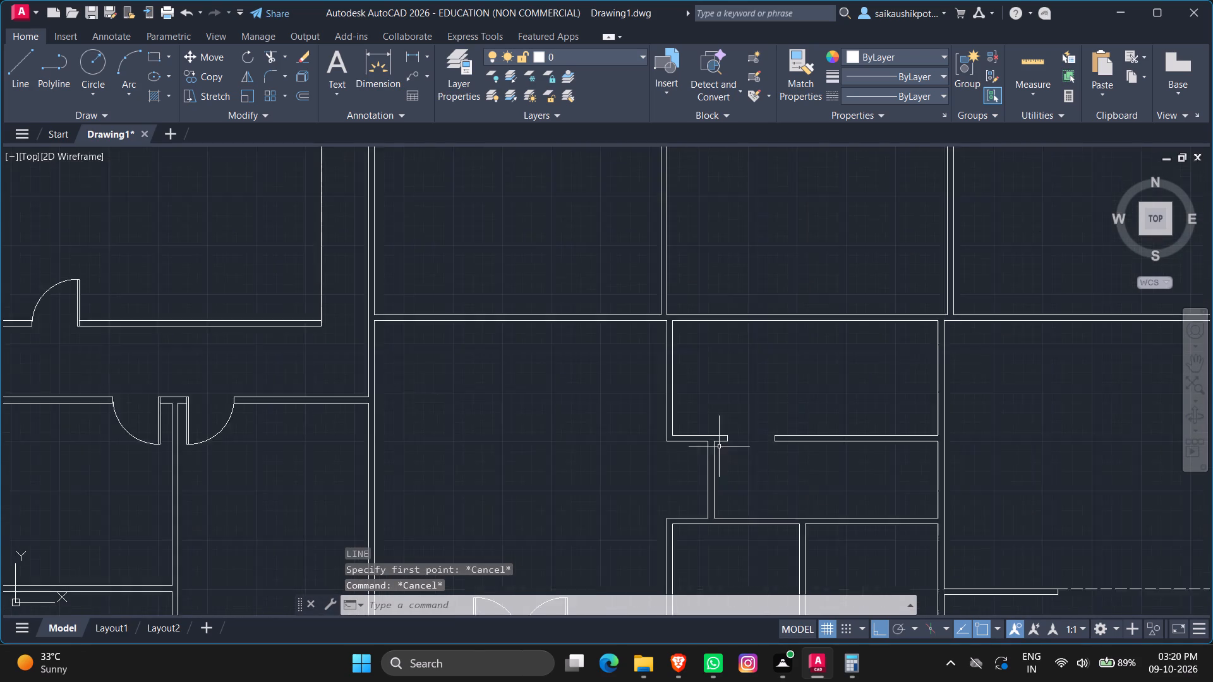
pyautogui.scroll(1, 704, 476)
pyautogui.press('Escape')
pyautogui.press('Escape')
pyautogui.press('l')
pyautogui.press('Return')
pyautogui.scroll(-1, 775, 470)
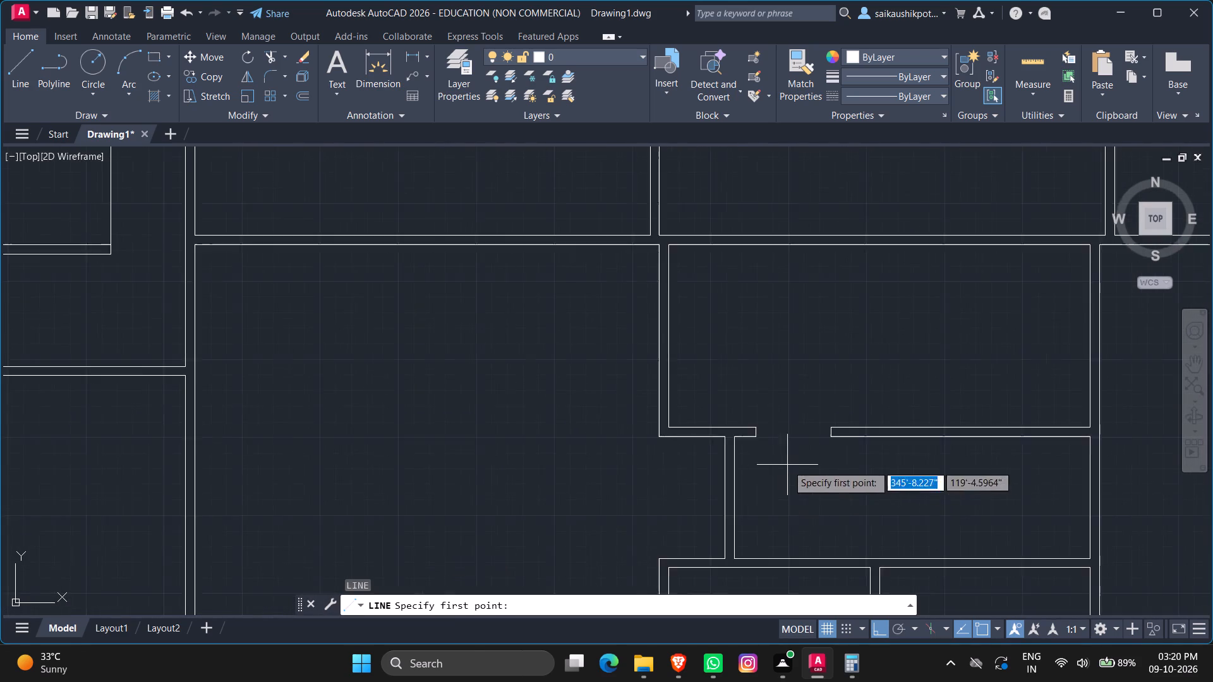
pyautogui.scroll(2, 718, 486)
pyautogui.click(713, 443)
pyautogui.click(787, 442)
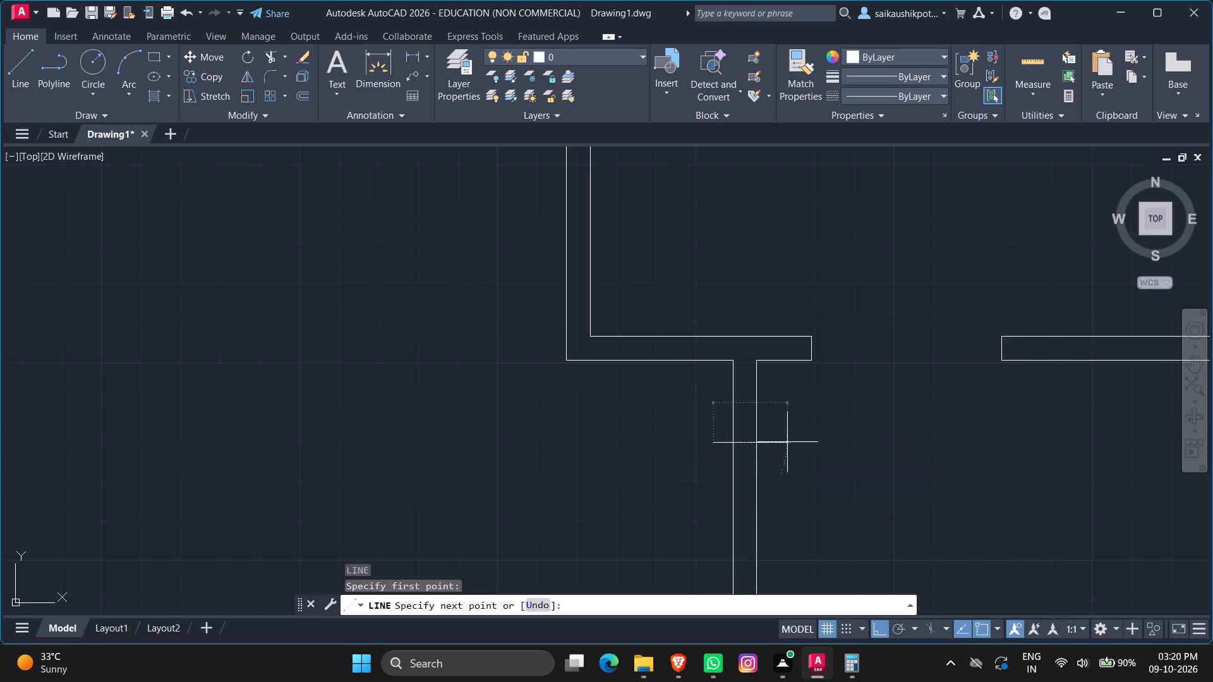
pyautogui.press('Escape')
# Trim both overshooting ends of the short horizontal line back to the partition's two faces.
pyautogui.write('TR')
pyautogui.press('Return')
pyautogui.press('Return')
pyautogui.click(768, 464)
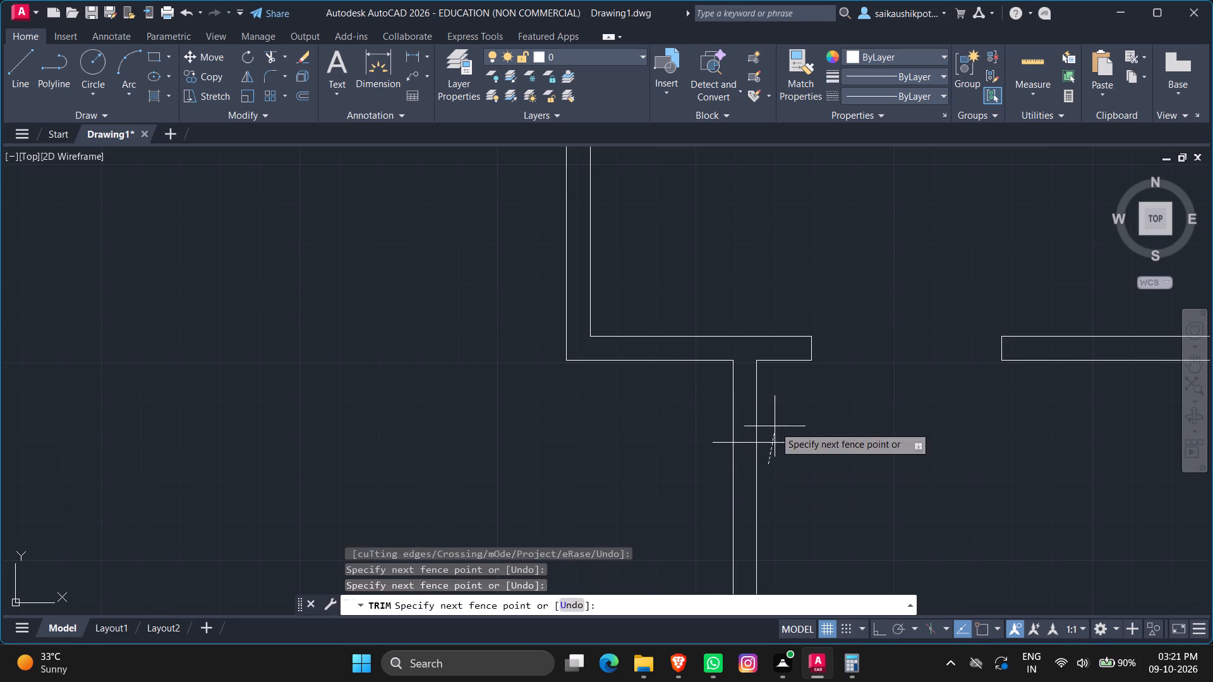
pyautogui.click(775, 424)
pyautogui.click(727, 450)
pyautogui.click(720, 418)
pyautogui.press('Escape')
# Offset the short horizontal jamb line in the narrow middle room's west partition 4' to the south.
pyautogui.scroll(-3, 777, 425)
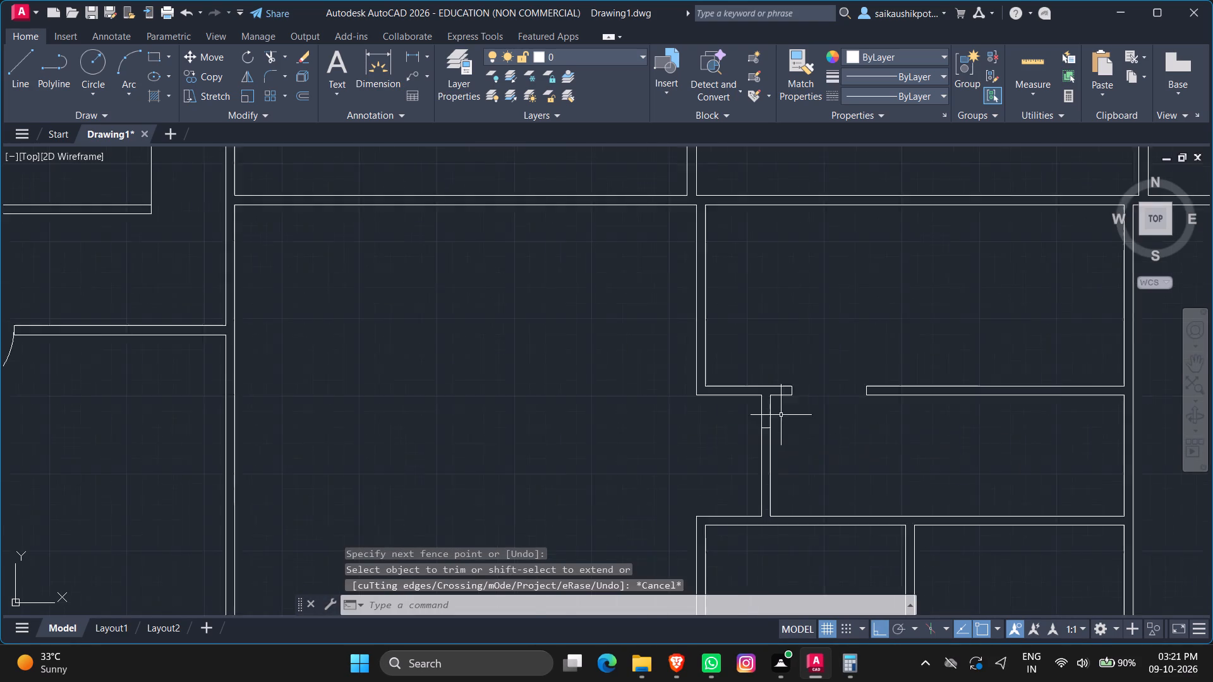
pyautogui.press('o')
pyautogui.press('Return')
pyautogui.write("4'")
pyautogui.press('Return')
pyautogui.scroll(1, 812, 432)
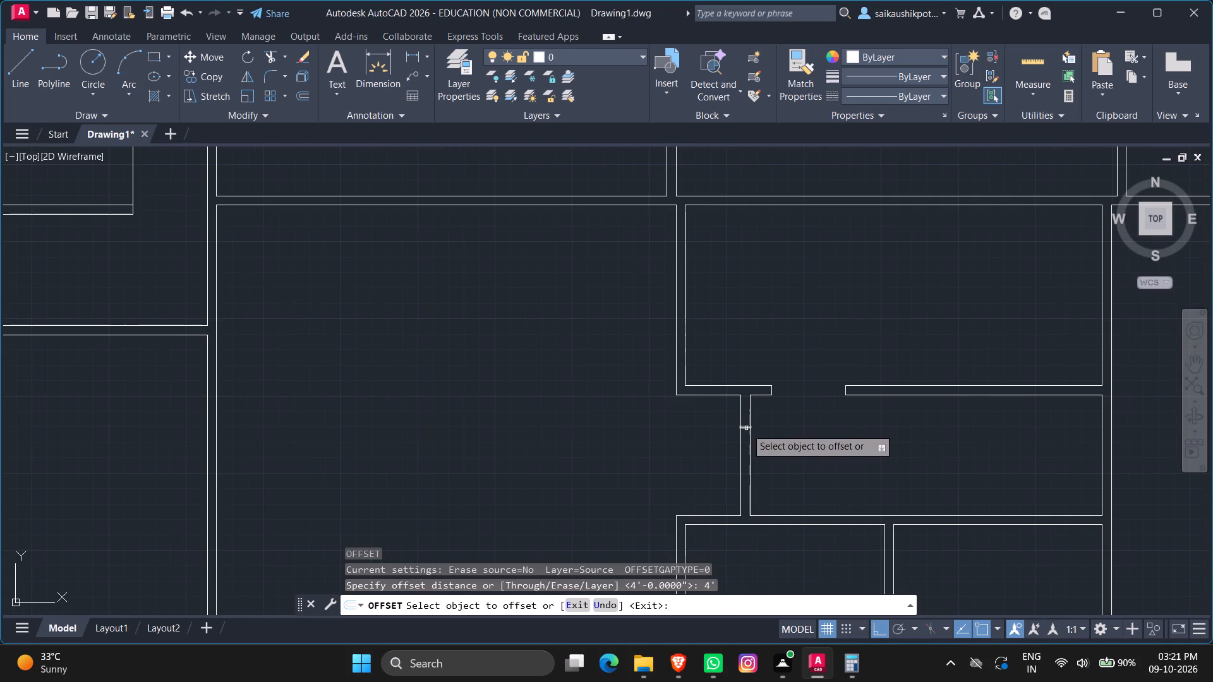
pyautogui.click(745, 429)
pyautogui.scroll(3, 737, 474)
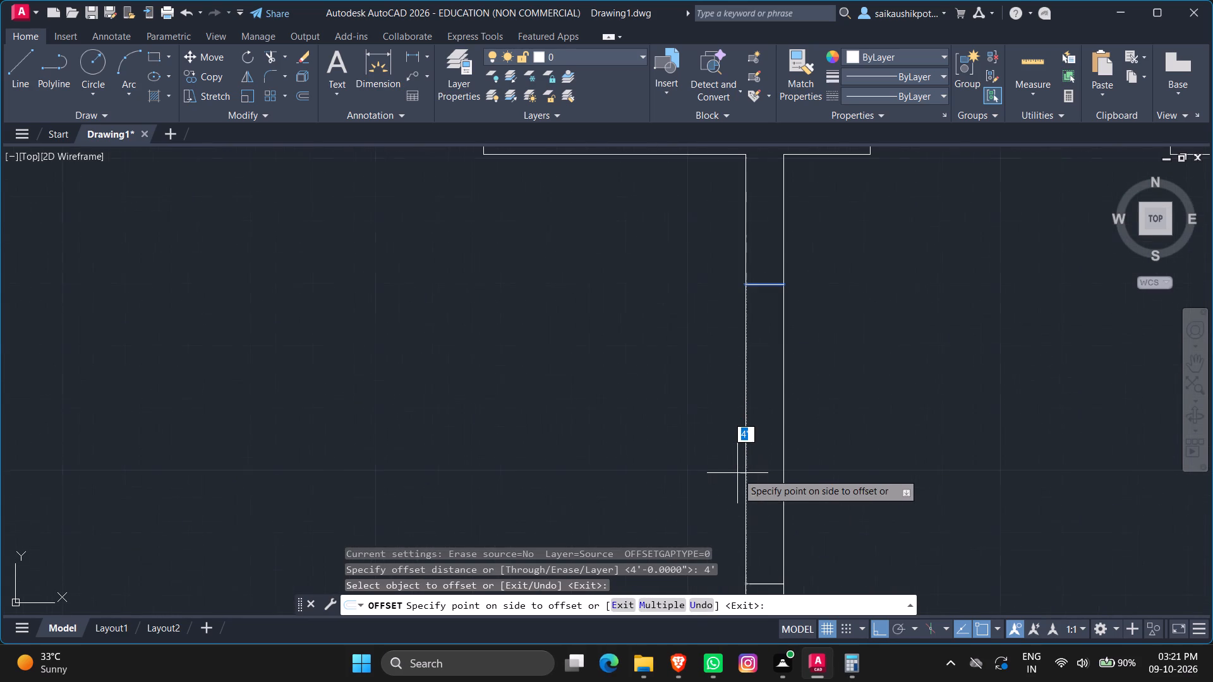
pyautogui.click(713, 472)
pyautogui.scroll(-3, 764, 461)
pyautogui.press('Escape')
pyautogui.press('Escape')
pyautogui.press('Escape')
pyautogui.press('Escape')
pyautogui.press('Escape')
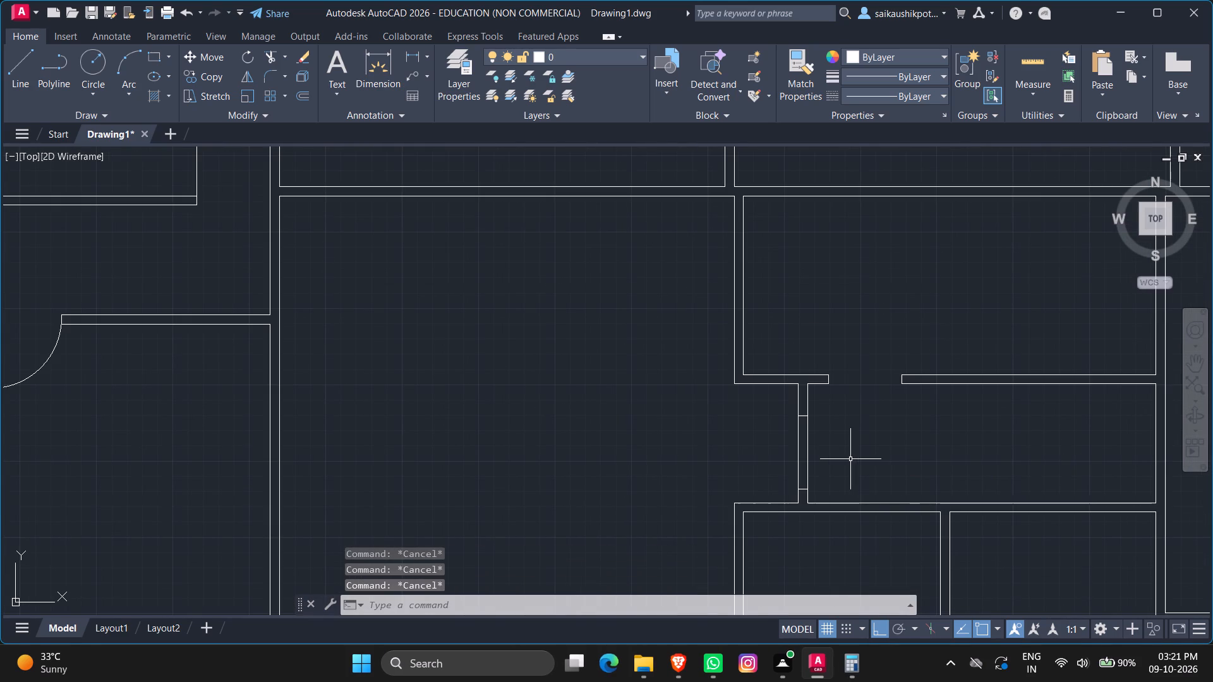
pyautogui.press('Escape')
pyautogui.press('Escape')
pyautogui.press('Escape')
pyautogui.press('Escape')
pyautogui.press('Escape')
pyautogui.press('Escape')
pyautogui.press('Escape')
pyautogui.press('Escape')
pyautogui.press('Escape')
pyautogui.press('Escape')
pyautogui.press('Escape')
# Trim both partition faces between the two horizontal jamb lines to open a doorway into the narrow middle room.
pyautogui.write('TR')
pyautogui.press('Return')
pyautogui.press('Return')
pyautogui.click(832, 450)
pyautogui.click(749, 455)
pyautogui.press('Escape')
pyautogui.press('Escape')
pyautogui.press('Escape')
pyautogui.press('Escape')
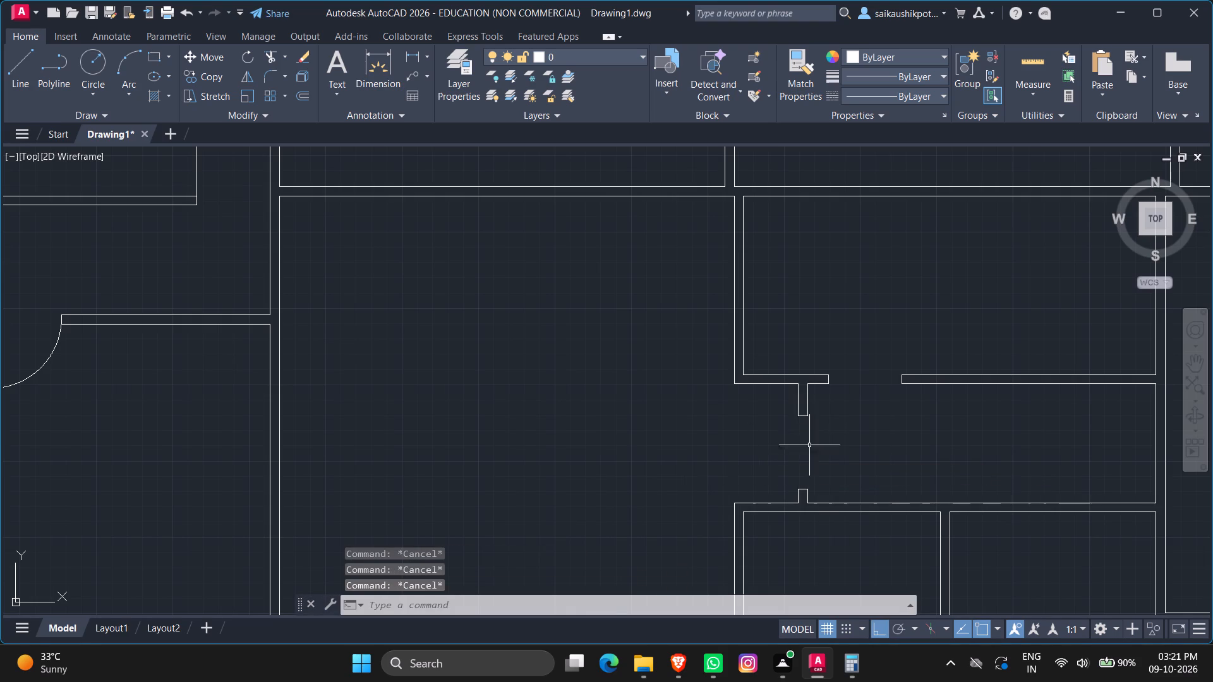
# Draw a short horizontal line across the west wall of the western small south room, just below its north corner, overshooting both faces.
pyautogui.scroll(-3, 799, 455)
pyautogui.scroll(3, 776, 441)
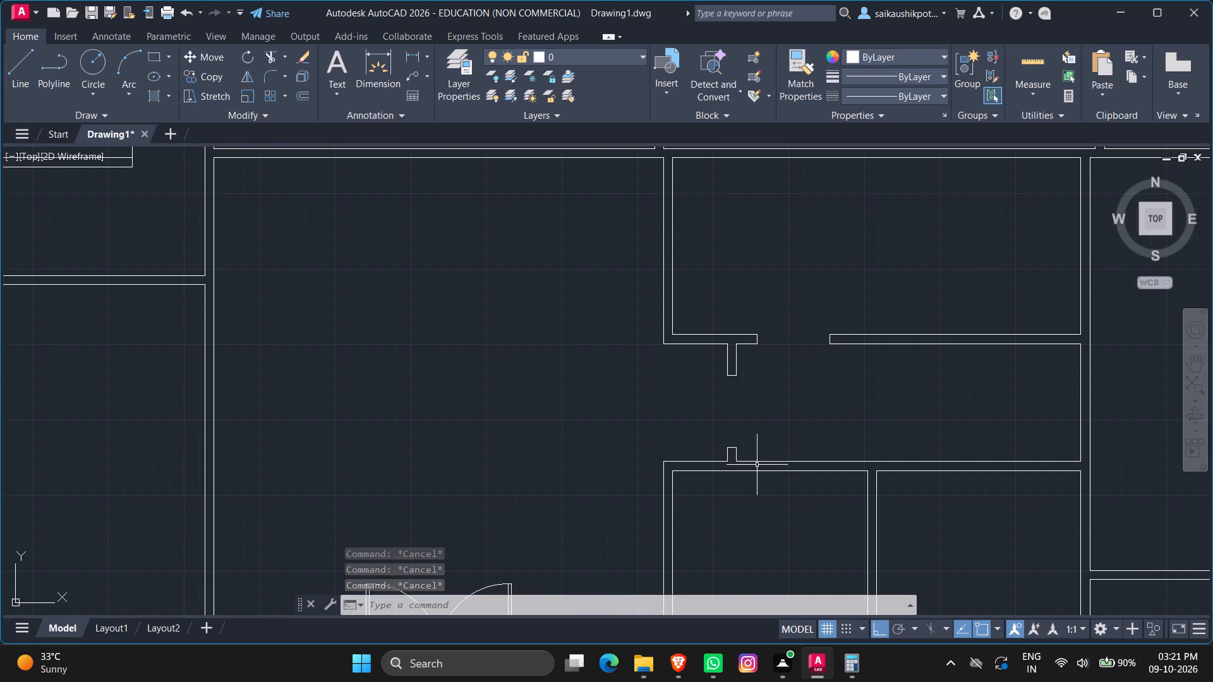
pyautogui.scroll(-1, 770, 439)
pyautogui.scroll(3, 735, 486)
pyautogui.scroll(-4, 691, 474)
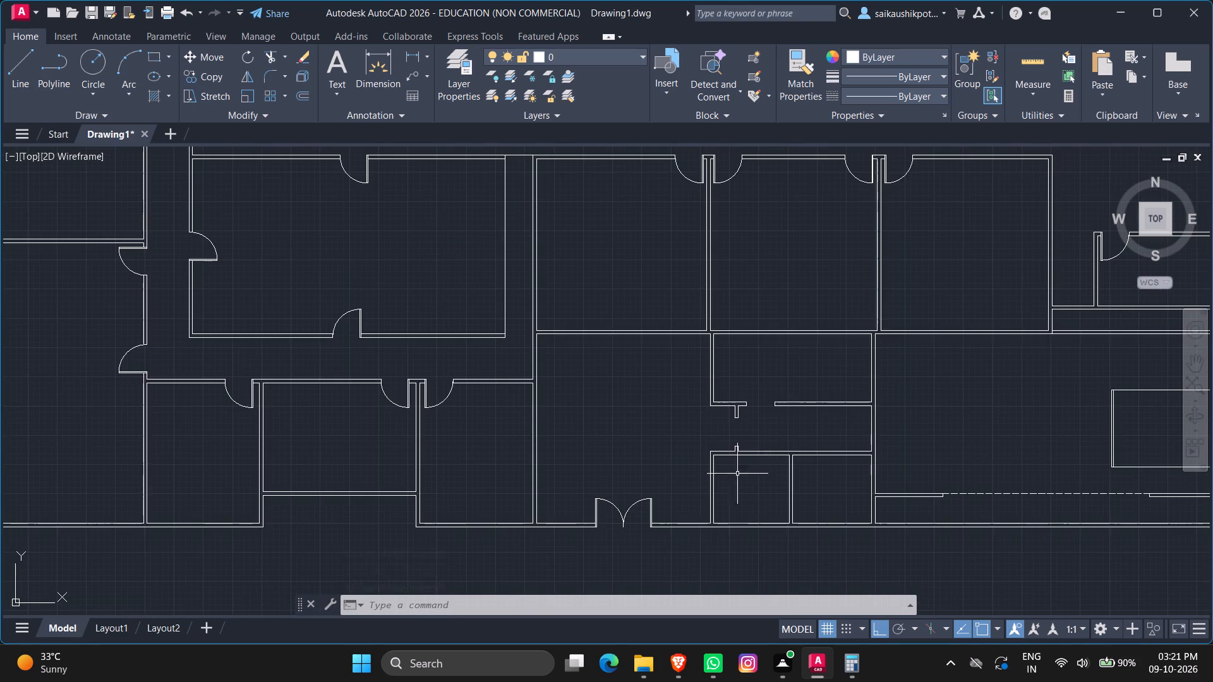
pyautogui.scroll(2, 692, 482)
pyautogui.scroll(-4, 772, 460)
pyautogui.scroll(2, 756, 495)
pyautogui.scroll(4, 821, 373)
pyautogui.press('Escape')
pyautogui.press('Escape')
pyautogui.press('l')
pyautogui.press('Return')
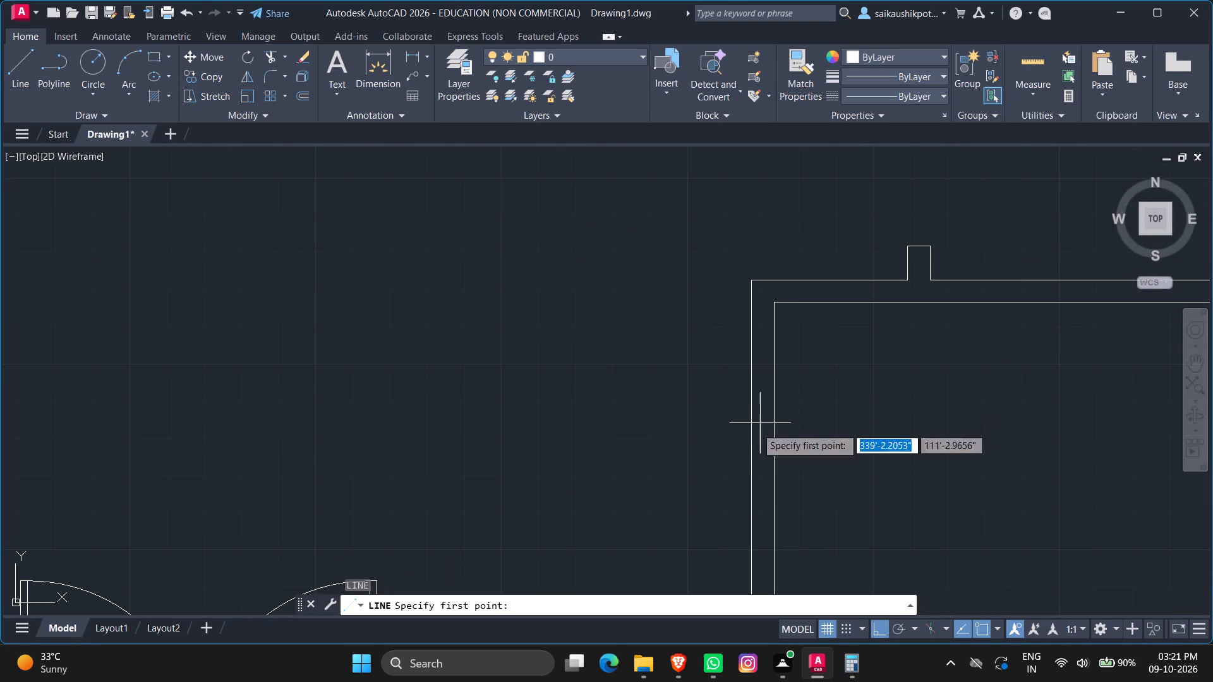
pyautogui.click(728, 352)
pyautogui.click(810, 357)
pyautogui.press('Escape')
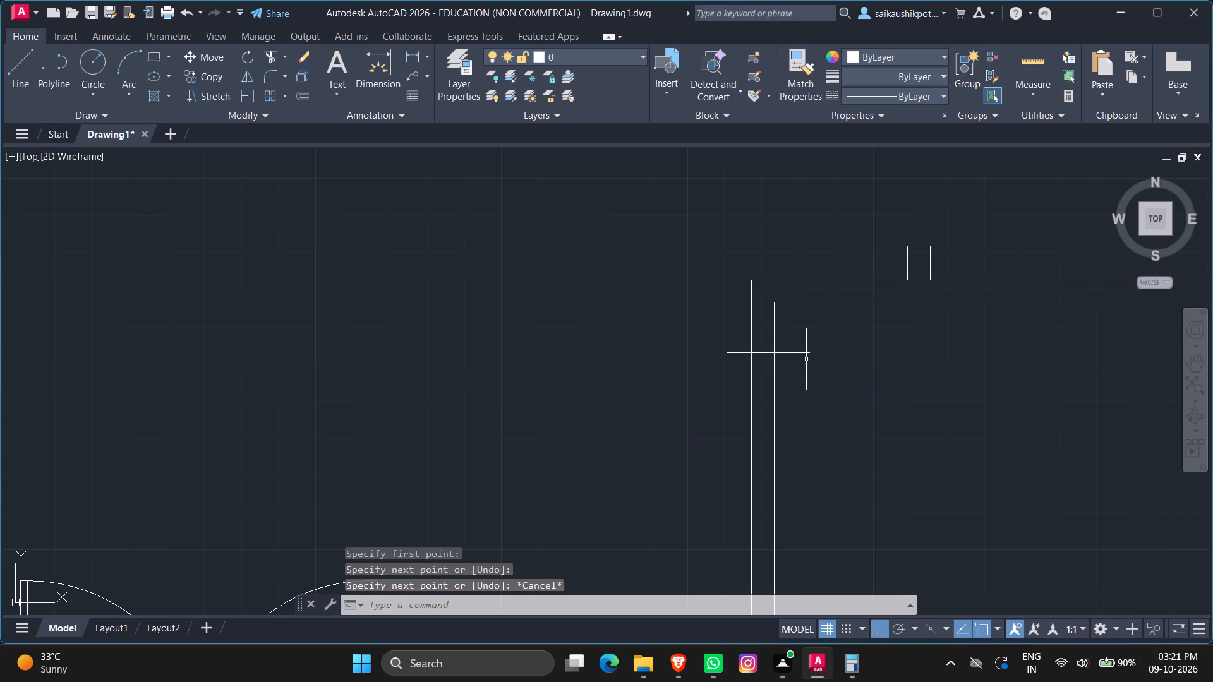
# Trim both overshooting ends of the short horizontal line back to the faces of the western small room's west wall.
pyautogui.write('TR')
pyautogui.press('Return')
pyautogui.press('Return')
pyautogui.click(800, 374)
pyautogui.click(795, 328)
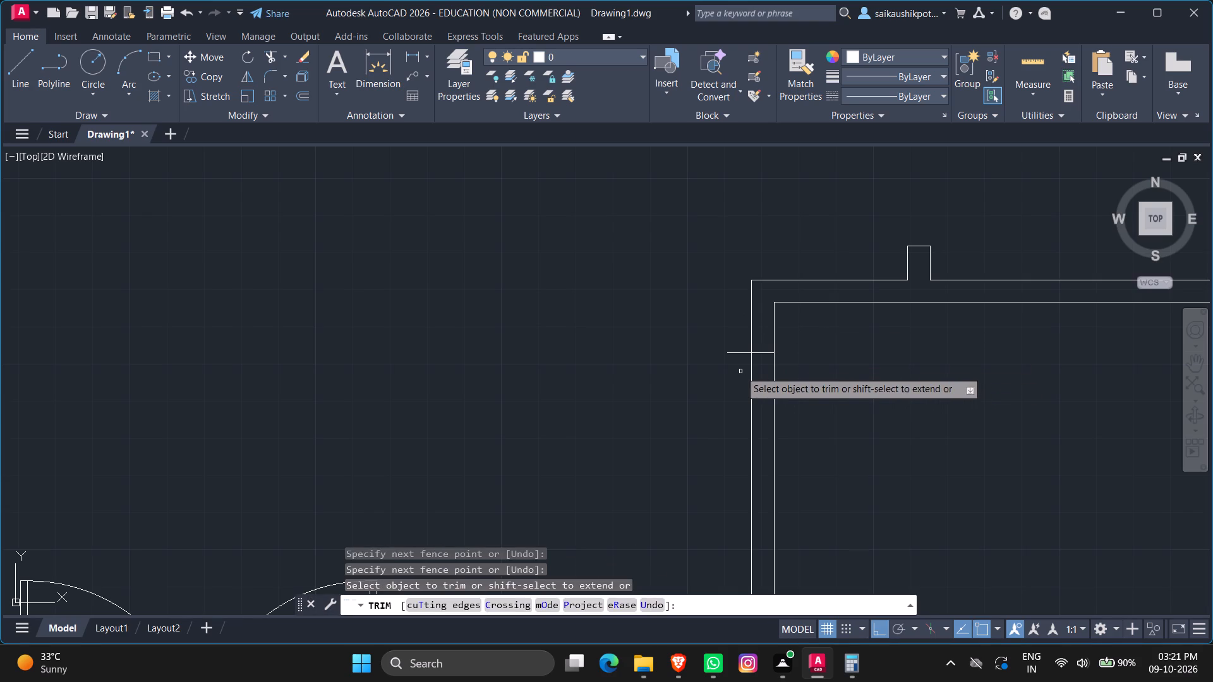
pyautogui.click(737, 369)
pyautogui.click(737, 341)
pyautogui.press('Escape')
pyautogui.press('Escape')
# Offset the jamb line in the western small room's west wall 4' to the south.
pyautogui.scroll(-2, 790, 342)
pyautogui.scroll(2, 679, 334)
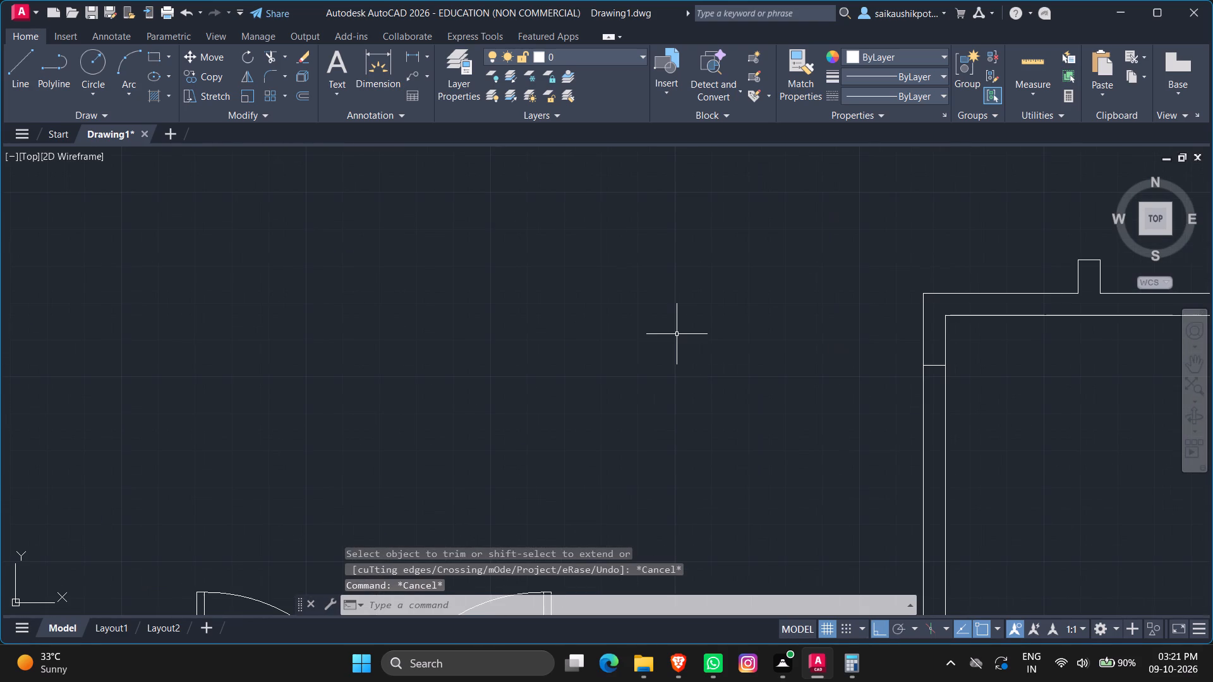
pyautogui.press('o')
pyautogui.press('Return')
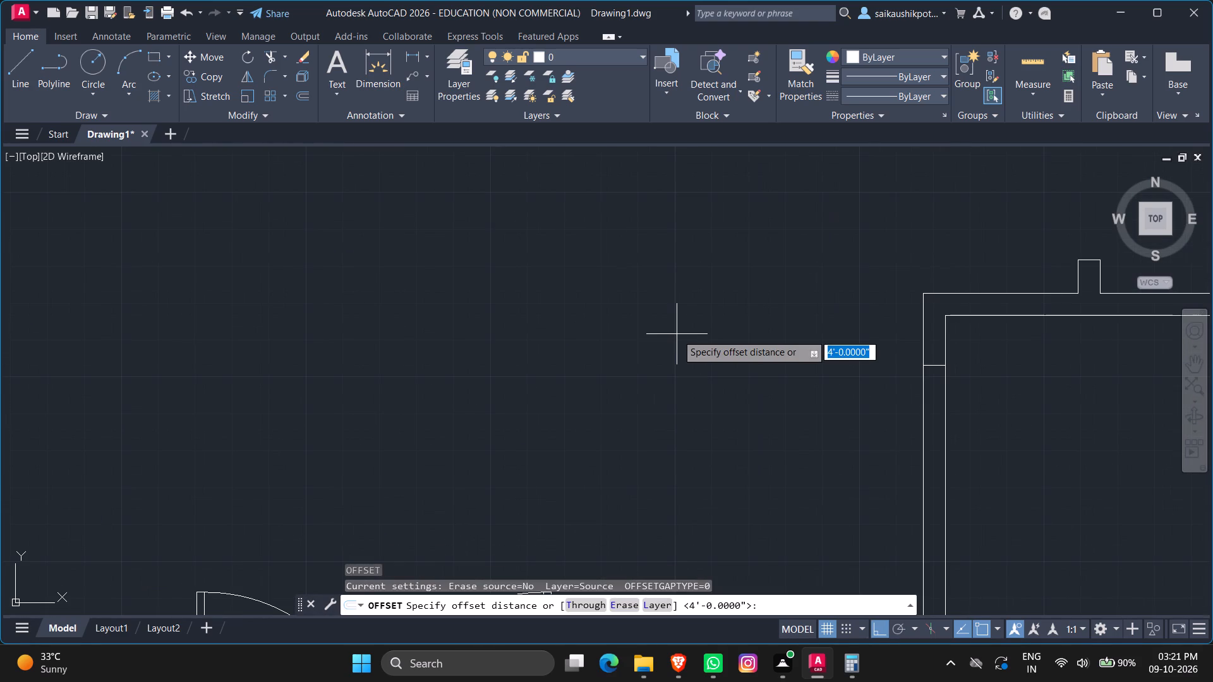
pyautogui.press('Return')
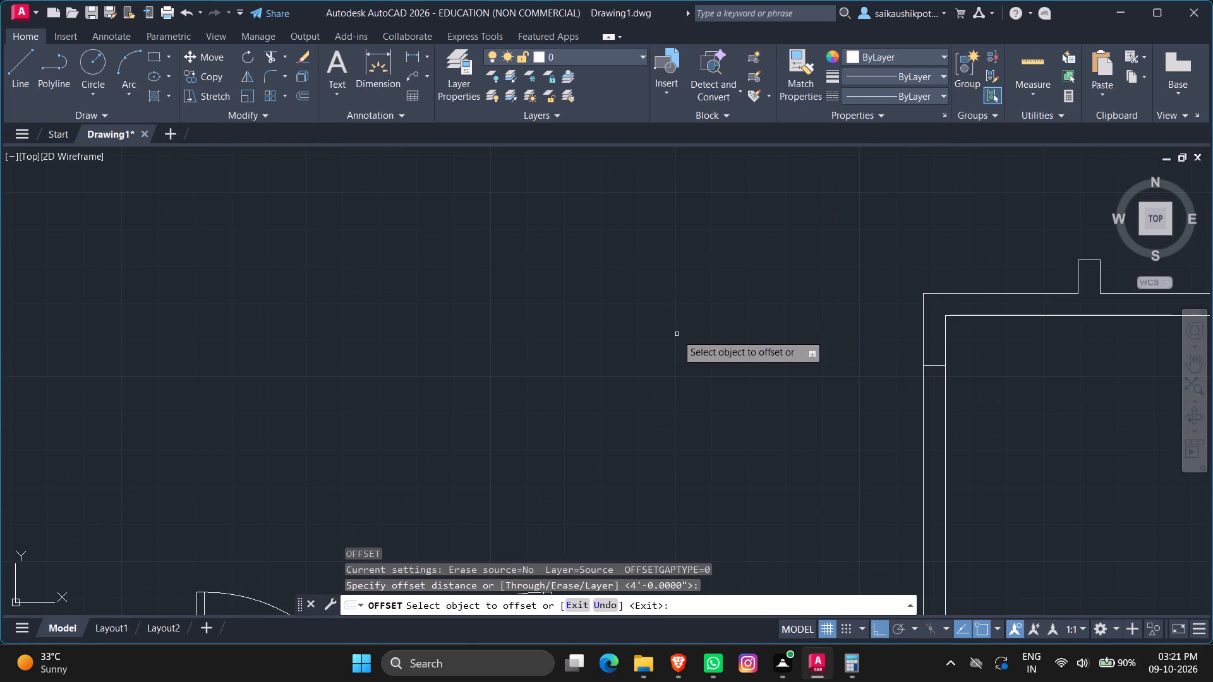
pyautogui.click(936, 366)
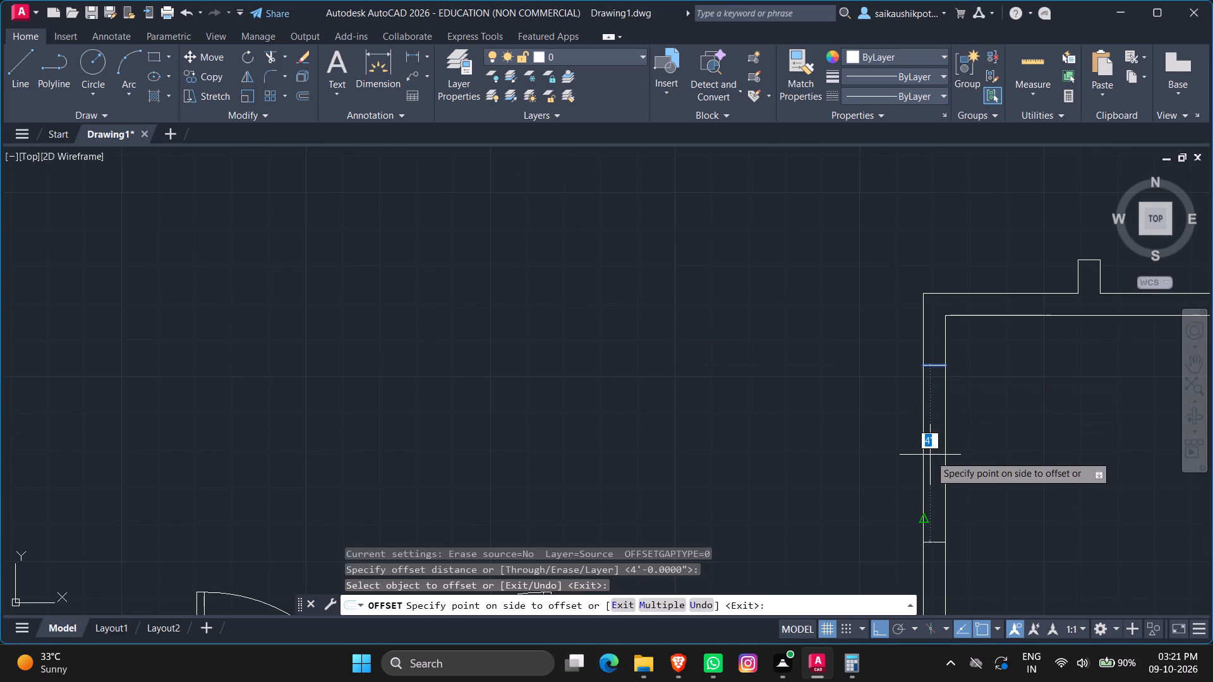
pyautogui.click(930, 455)
pyautogui.press('Escape')
pyautogui.press('Escape')
# Trim both faces of the western small room's west wall between the two jamb lines to open the doorway.
pyautogui.write('TR')
pyautogui.press('Return')
pyautogui.press('Return')
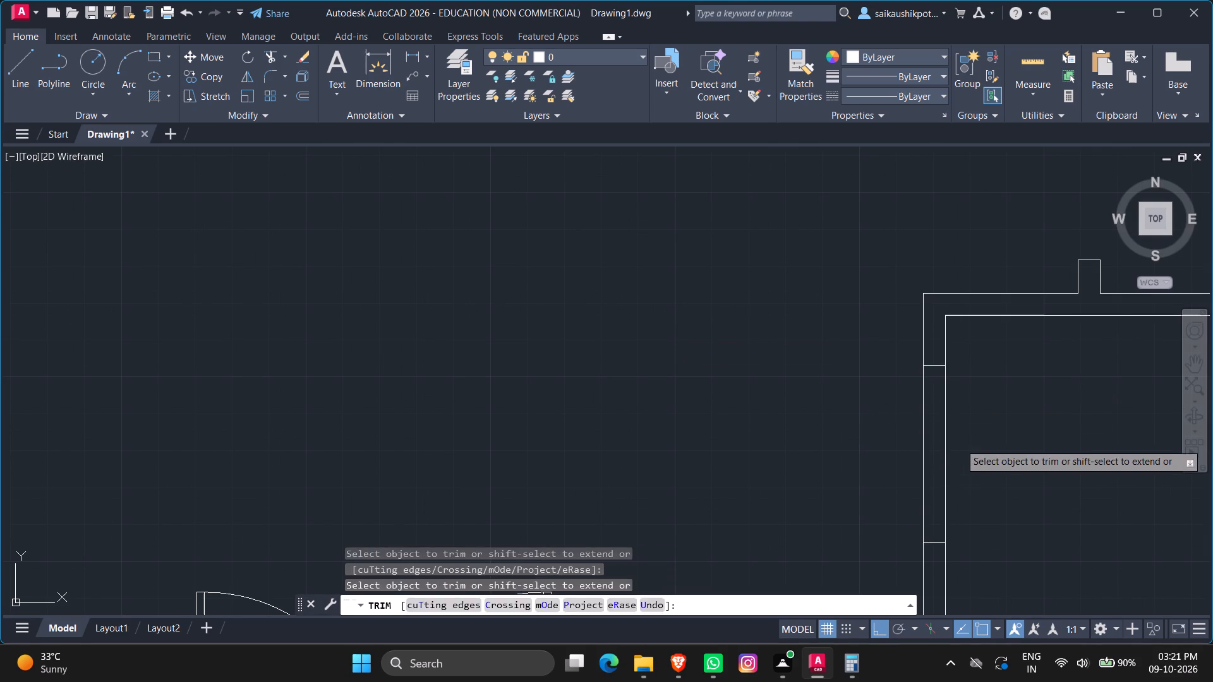
pyautogui.click(976, 439)
pyautogui.click(860, 454)
pyautogui.press('Escape')
# Draw a short vertical line across the eastern small room's north wall, near its east end, overshooting both wall faces.
pyautogui.scroll(-2, 860, 454)
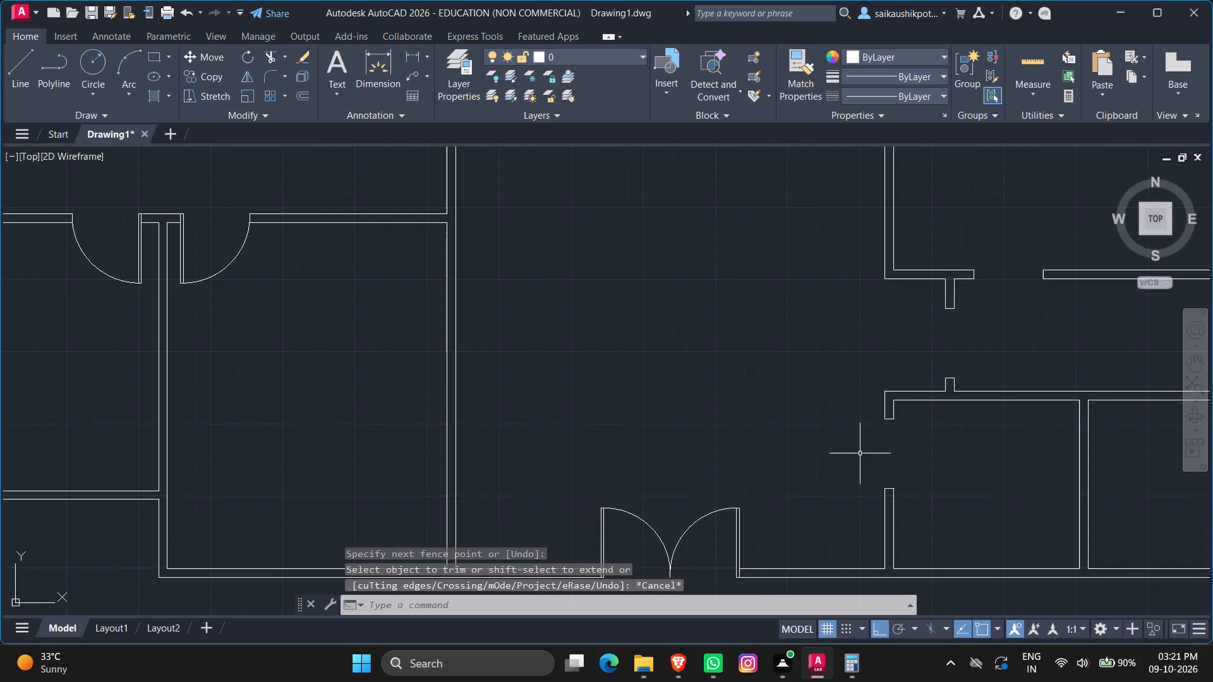
pyautogui.scroll(-1, 1025, 477)
pyautogui.scroll(-2, 1076, 476)
pyautogui.scroll(1, 1035, 468)
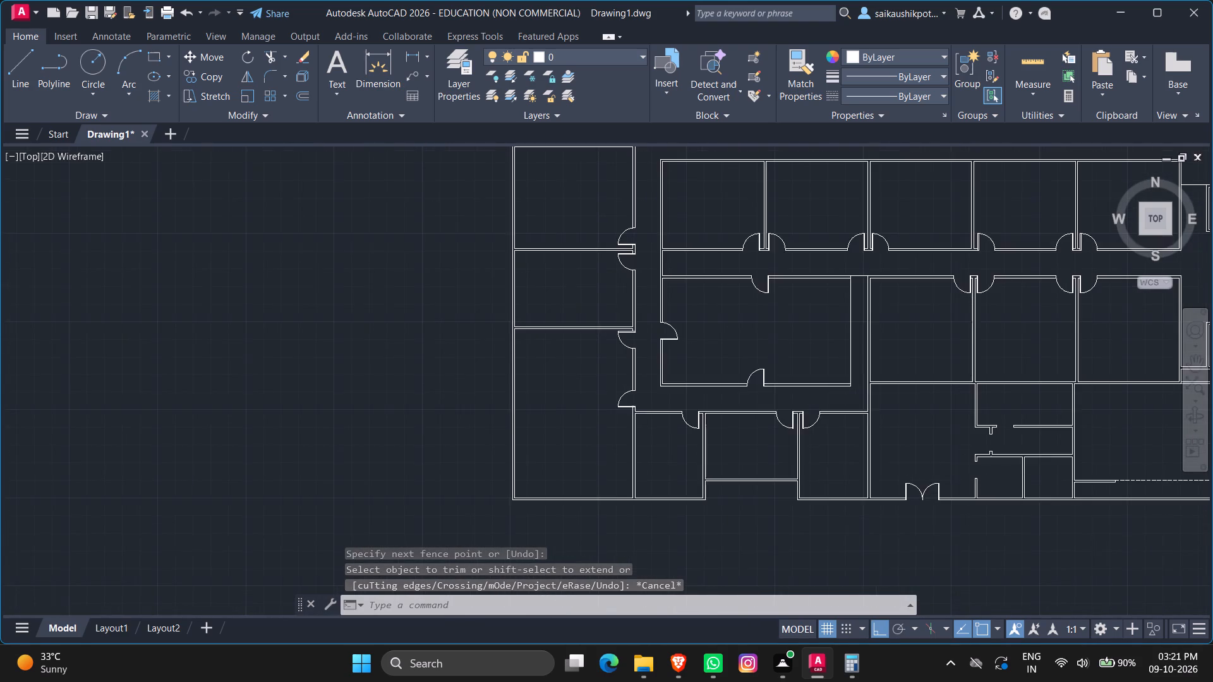
pyautogui.scroll(2, 1041, 464)
pyautogui.scroll(-2, 1078, 452)
pyautogui.scroll(1, 1082, 455)
pyautogui.scroll(-2, 1047, 462)
pyautogui.scroll(3, 1085, 455)
pyautogui.scroll(2, 997, 484)
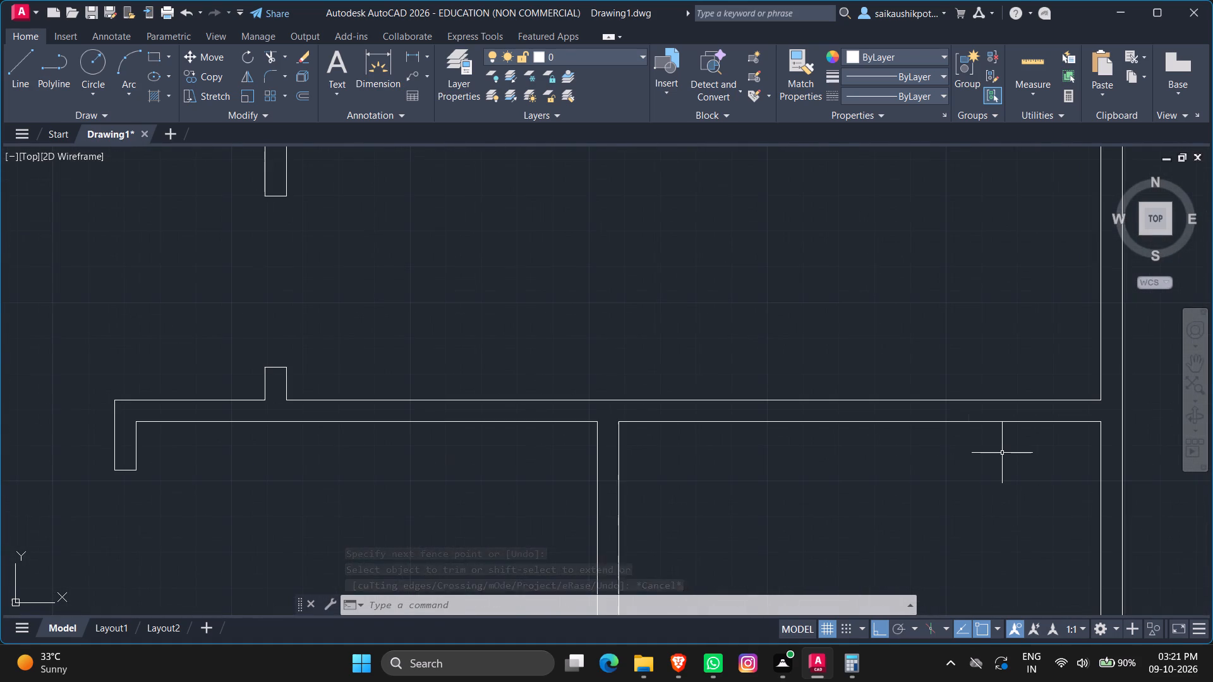
pyautogui.press('l')
pyautogui.press('Return')
pyautogui.scroll(1, 1038, 431)
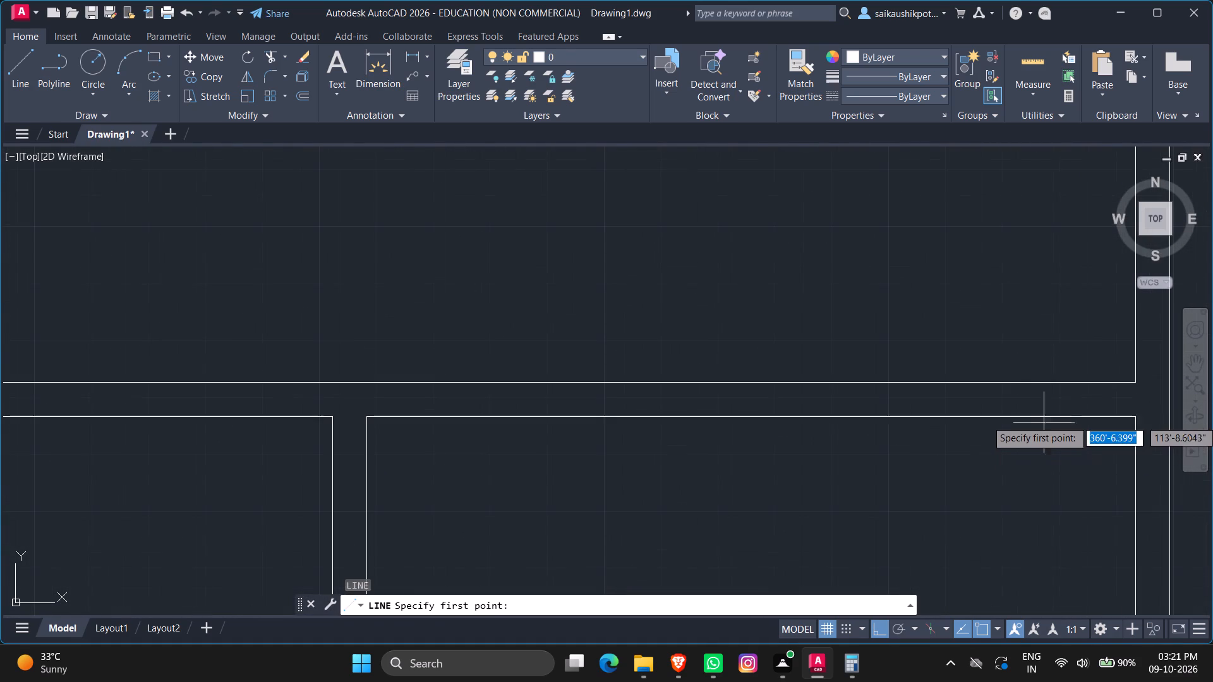
pyautogui.click(1064, 360)
pyautogui.click(1046, 470)
pyautogui.press('Escape')
# Trim both overshooting ends of the short vertical line back to the faces of the eastern small room's north wall.
pyautogui.write('TR')
pyautogui.press('Return')
pyautogui.press('Return')
pyautogui.click(1064, 441)
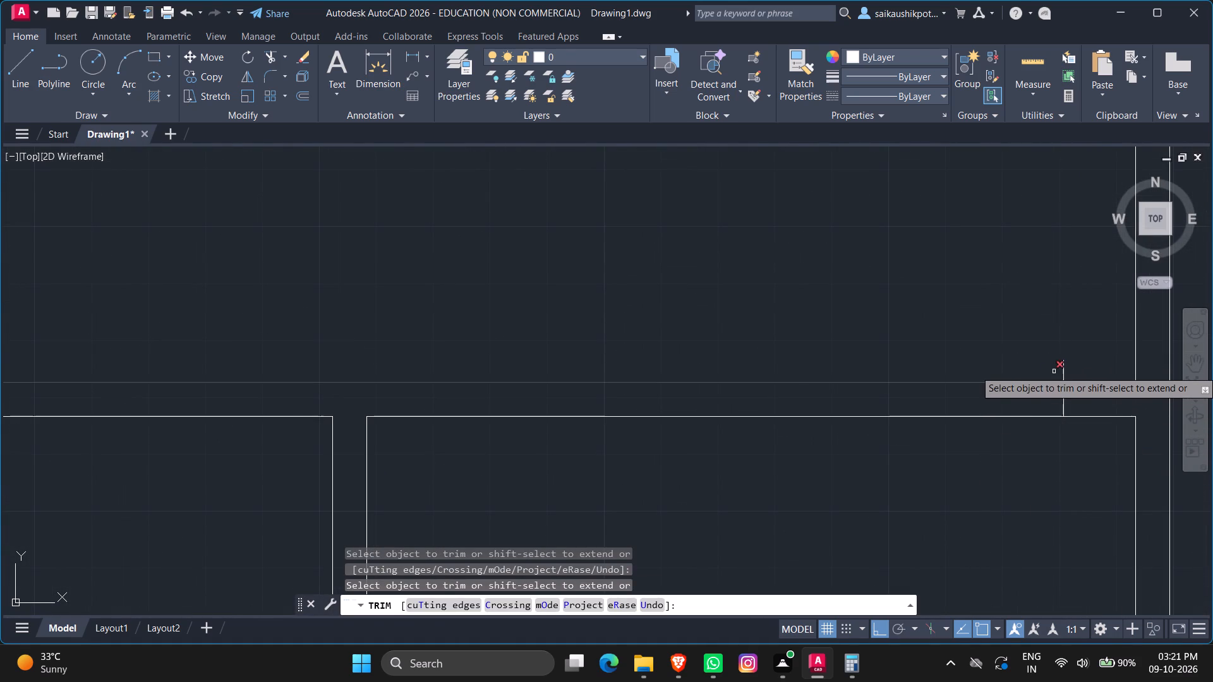
pyautogui.click(1063, 369)
pyautogui.press('Escape')
pyautogui.press('Escape')
pyautogui.press('Escape')
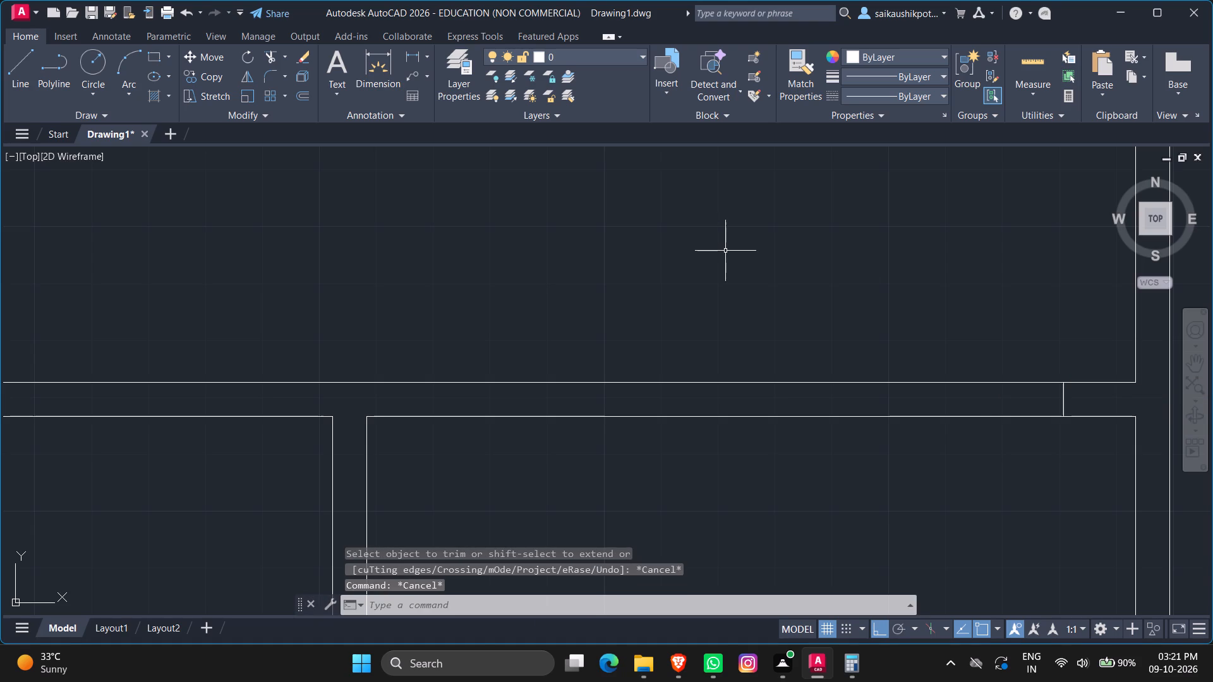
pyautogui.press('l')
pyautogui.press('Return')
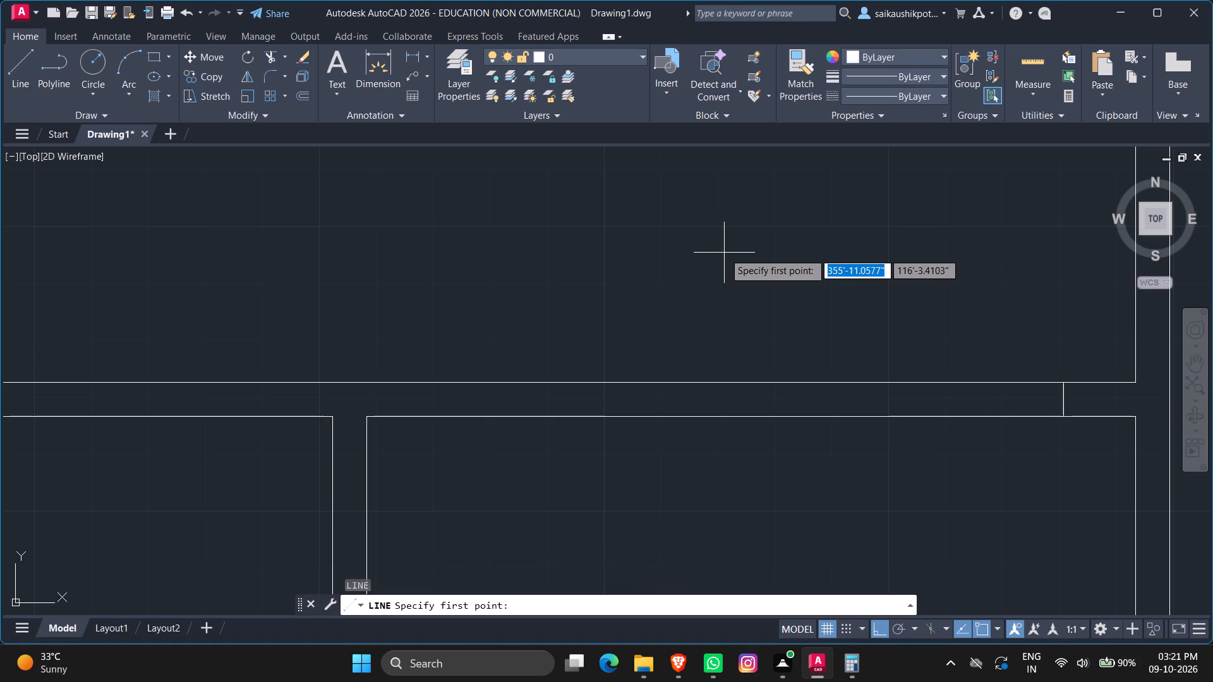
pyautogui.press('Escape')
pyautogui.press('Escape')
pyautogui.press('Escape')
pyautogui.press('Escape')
# Offset the jamb line in the eastern small room's north wall 4' to the west.
pyautogui.press('o')
pyautogui.press('Return')
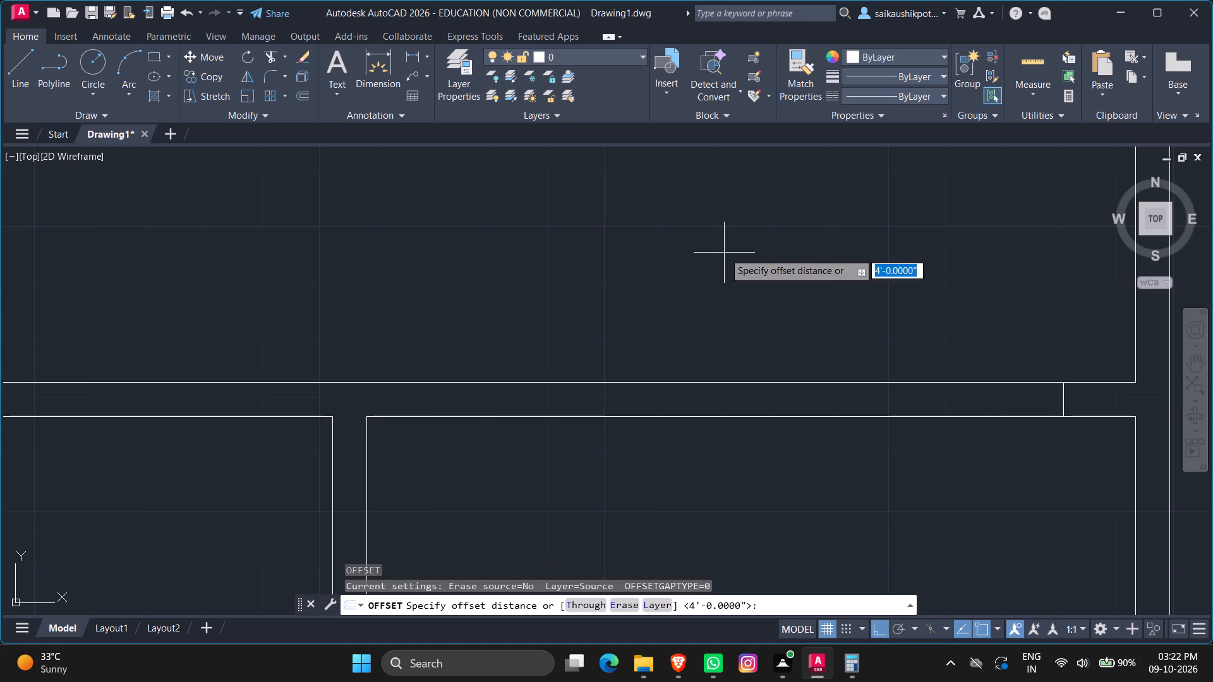
pyautogui.write("4'")
pyautogui.press('Return')
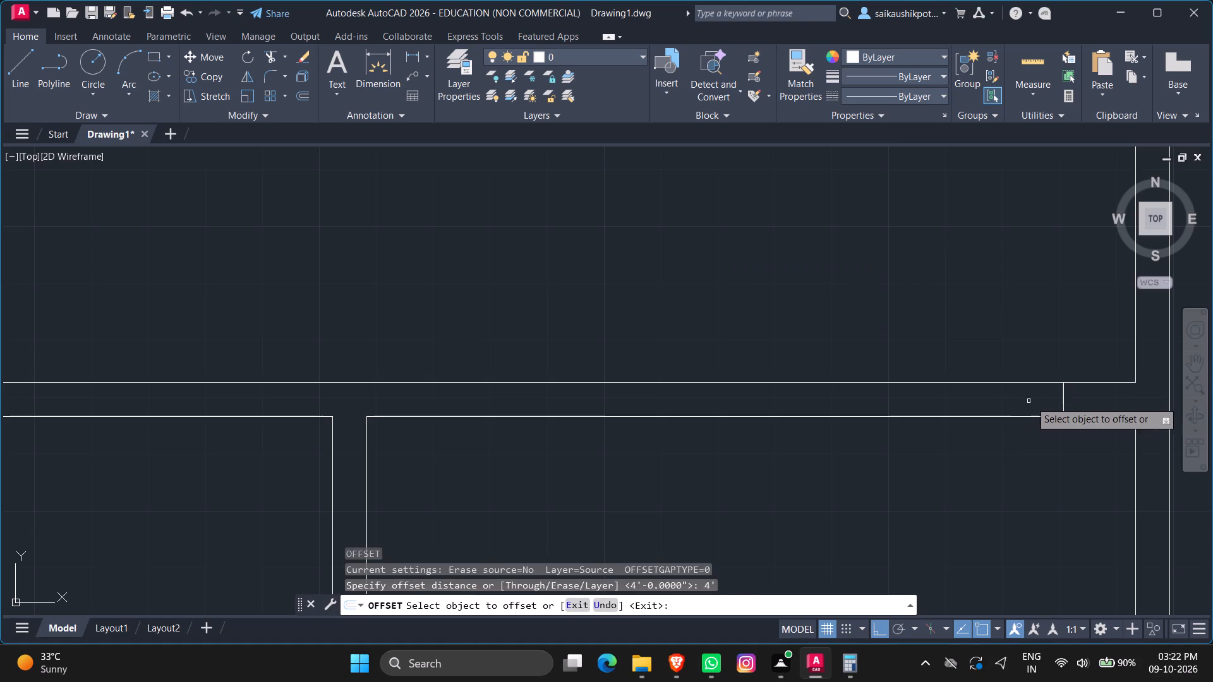
pyautogui.click(1063, 402)
pyautogui.click(915, 432)
pyautogui.press('Escape')
pyautogui.press('Escape')
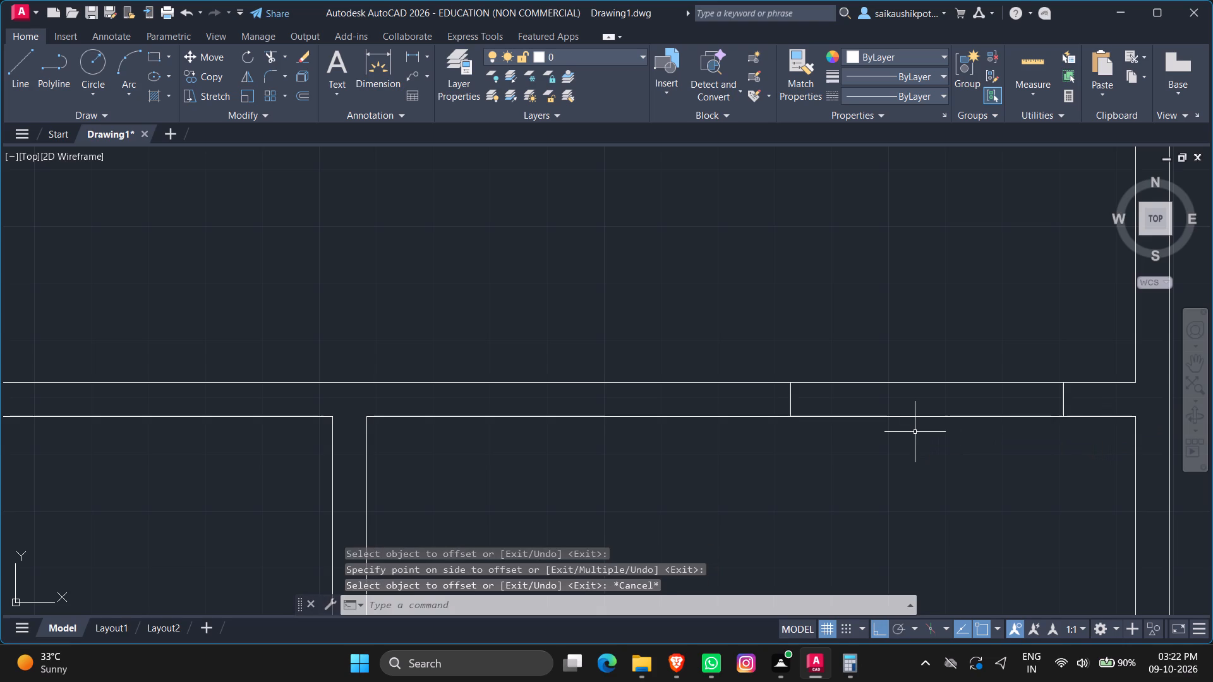
# Trim both faces of the eastern small room's north wall between the two jamb lines to open the doorway.
pyautogui.write('TR')
pyautogui.press('Return')
pyautogui.press('Return')
pyautogui.click(900, 498)
pyautogui.click(917, 314)
pyautogui.press('Escape')
pyautogui.scroll(-1, 907, 344)
pyautogui.press('Escape')
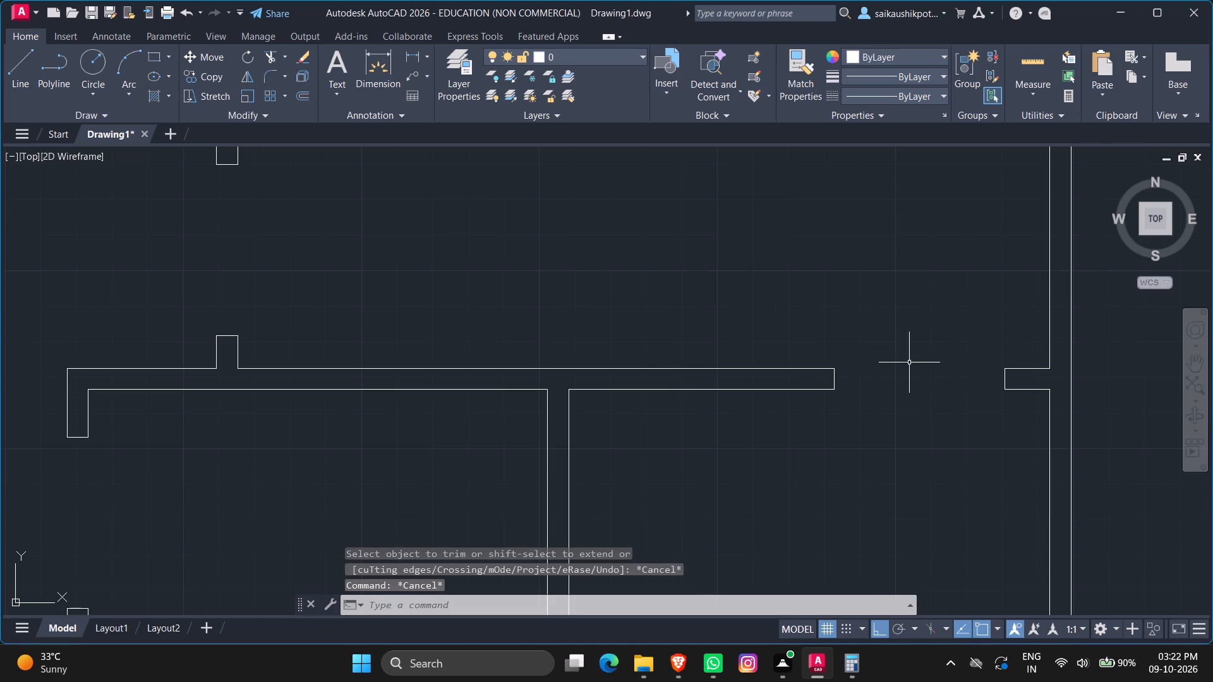
# Draw a closed door leaf 4' long and 2" thick, running south from the north corner of the eastern small room doorway's east jamb.
pyautogui.press('l')
pyautogui.press('Return')
pyautogui.click(1007, 372)
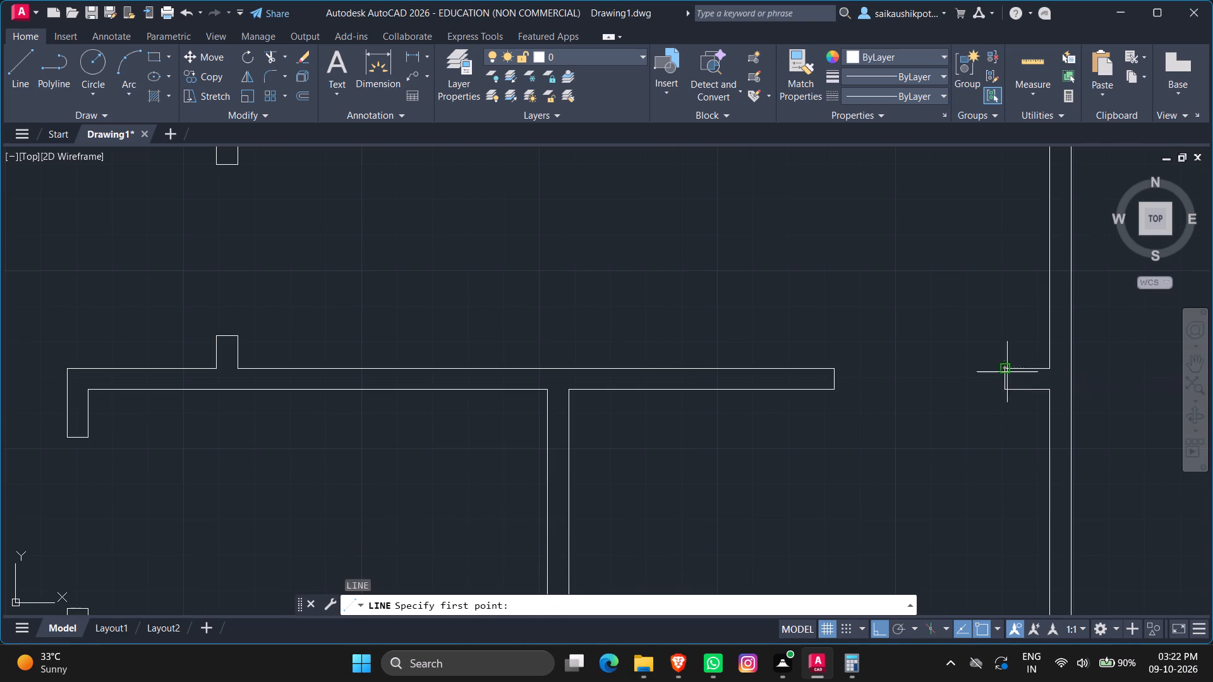
pyautogui.press('4')
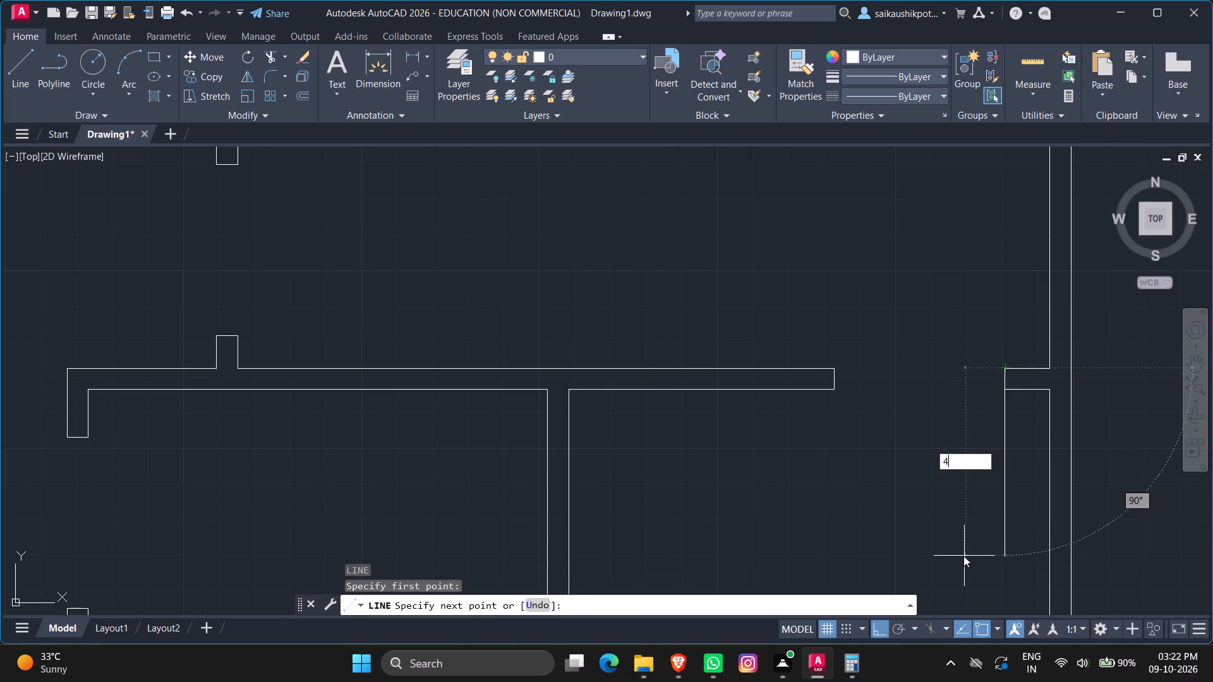
pyautogui.press("'")
pyautogui.press('Return')
pyautogui.write('2"')
pyautogui.press('Return')
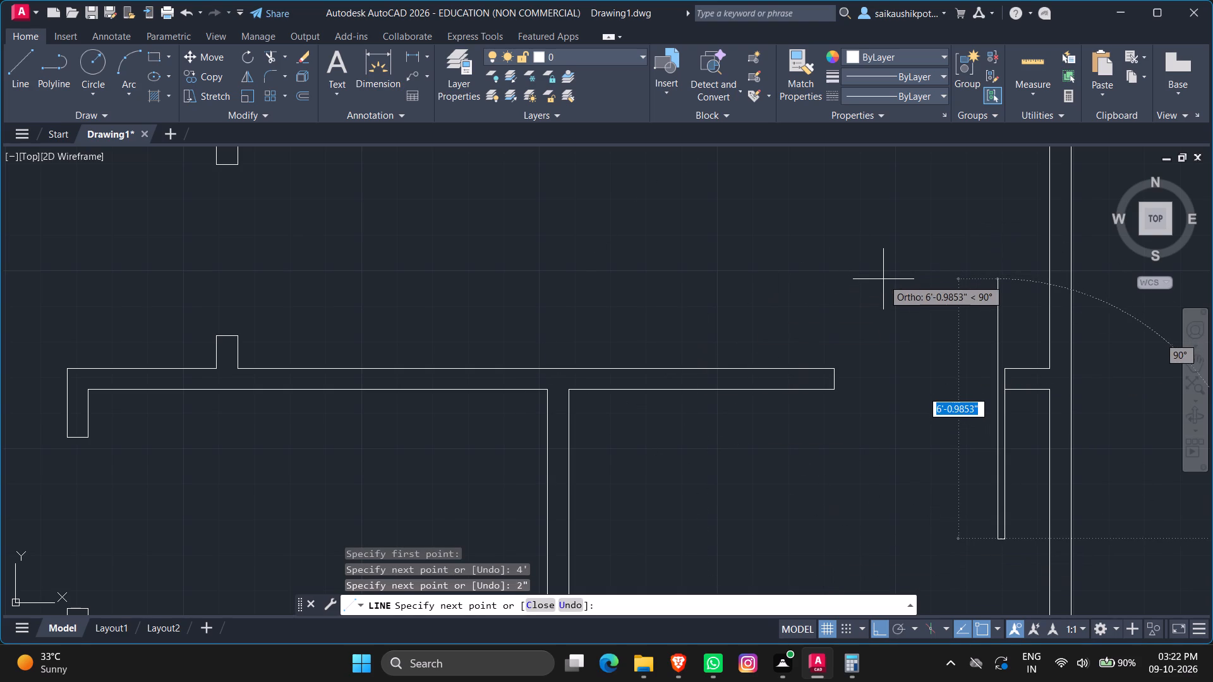
pyautogui.write("4'")
pyautogui.press('Return')
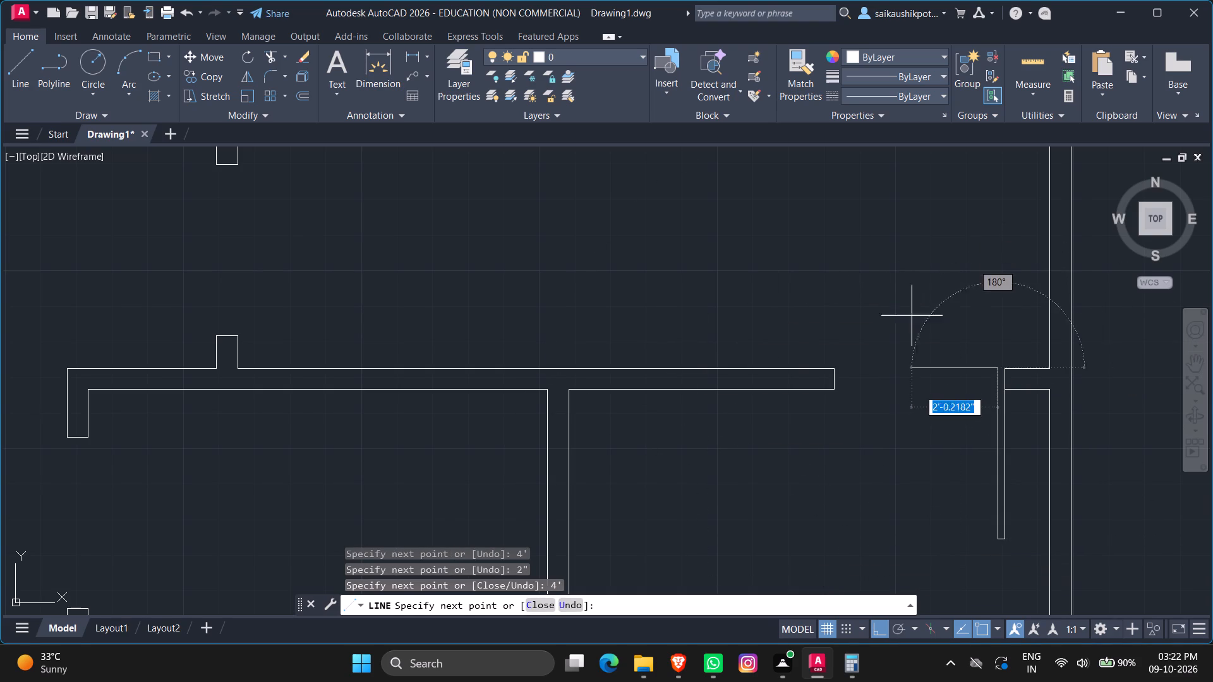
pyautogui.scroll(2, 1012, 365)
pyautogui.click(988, 369)
pyautogui.press('Escape')
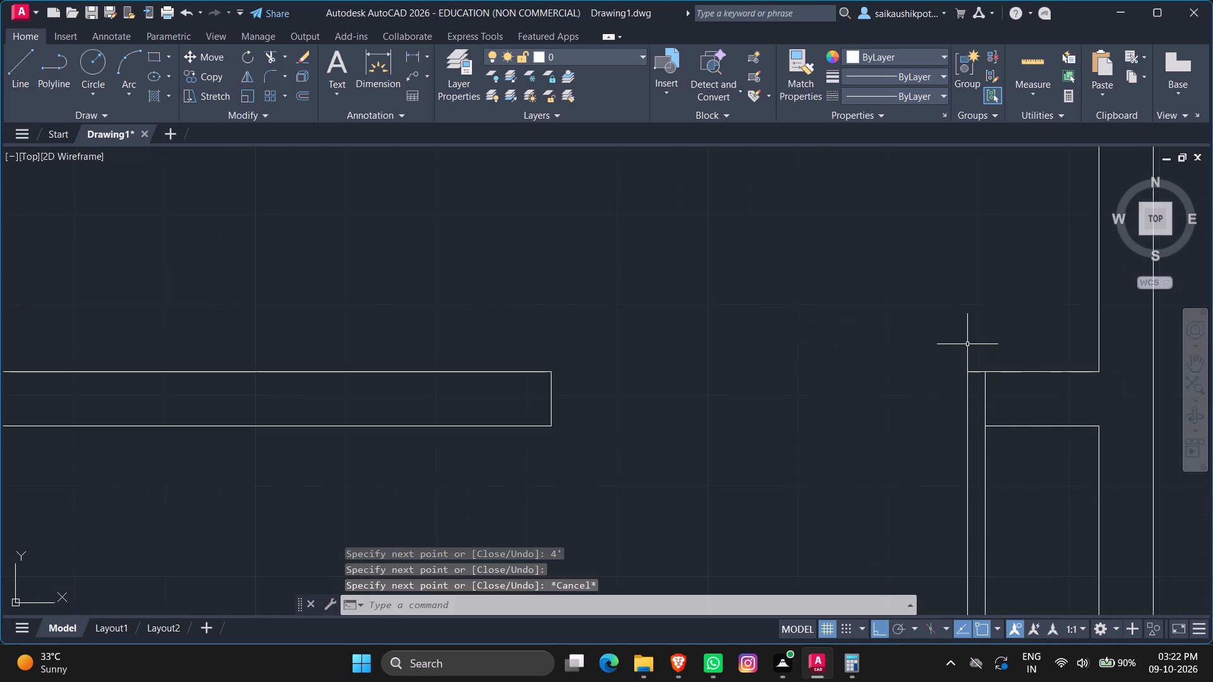
# Draw a 4' line east from the west corner of the north wall stub at the narrow middle room's west opening.
pyautogui.scroll(-4, 957, 347)
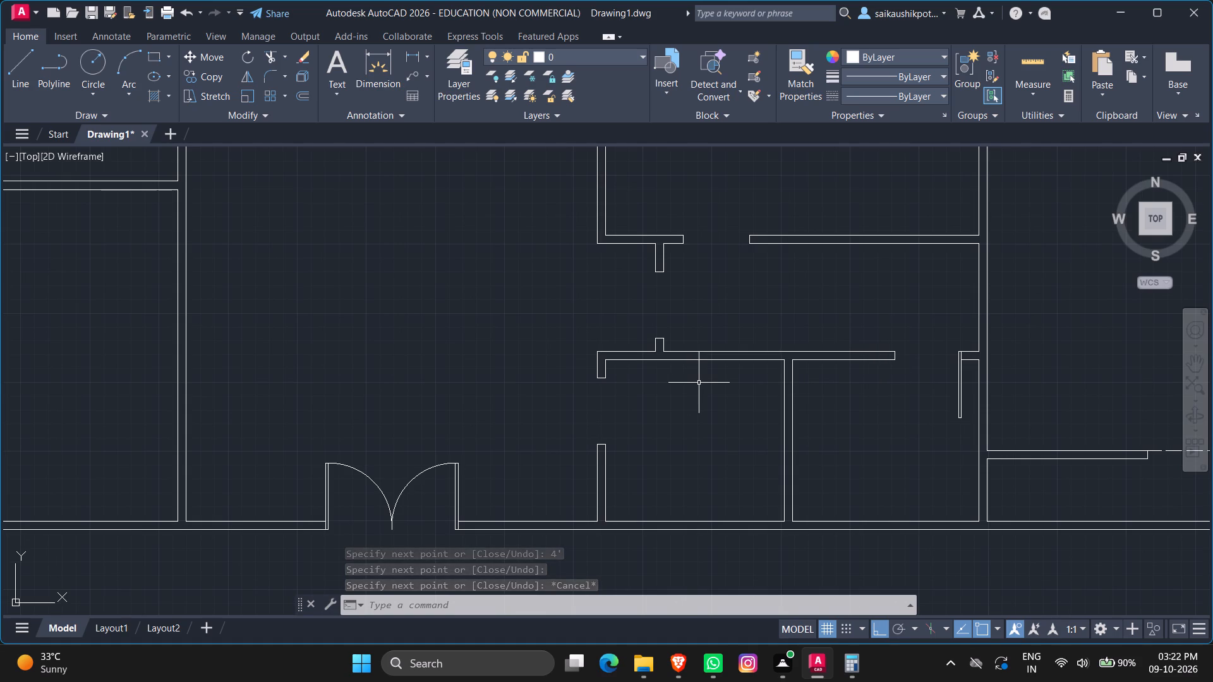
pyautogui.scroll(3, 642, 263)
pyautogui.scroll(-2, 669, 284)
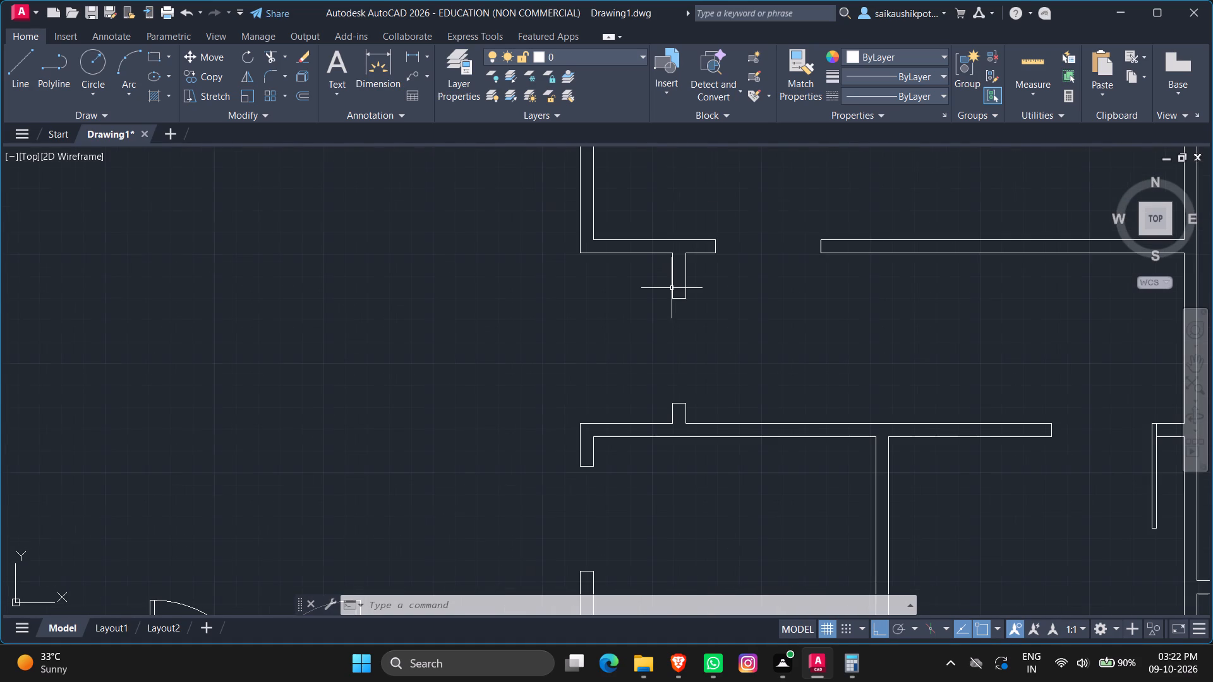
pyautogui.press('l')
pyautogui.press('Return')
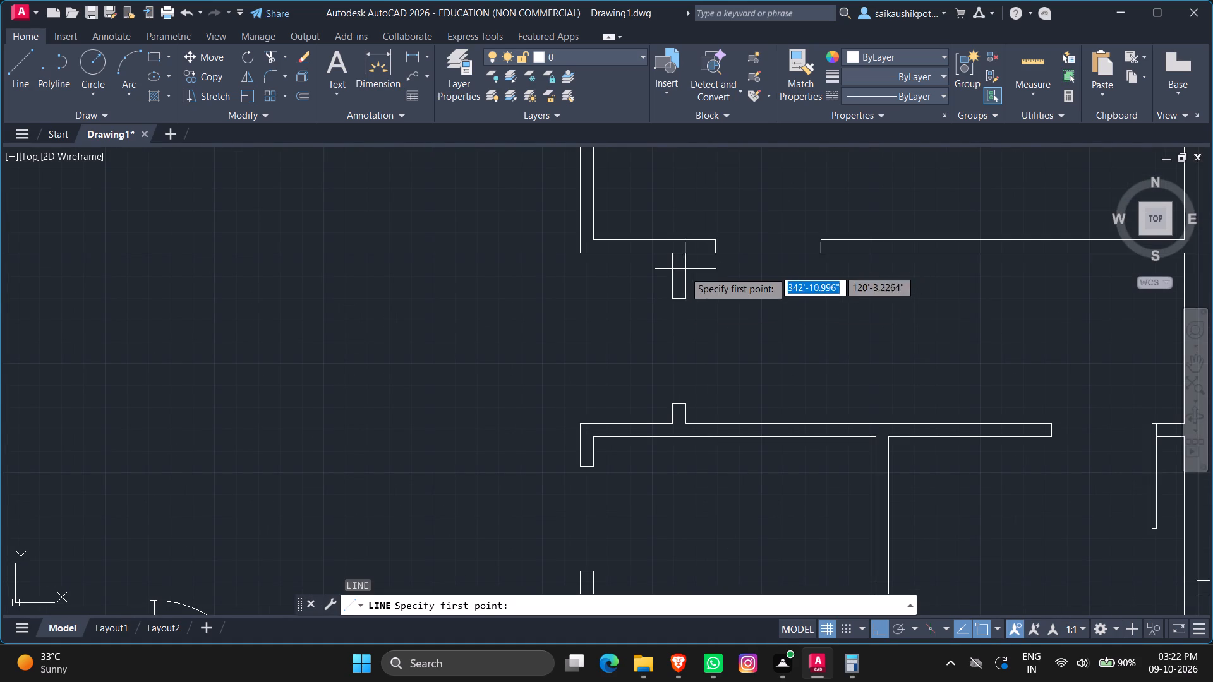
pyautogui.click(673, 293)
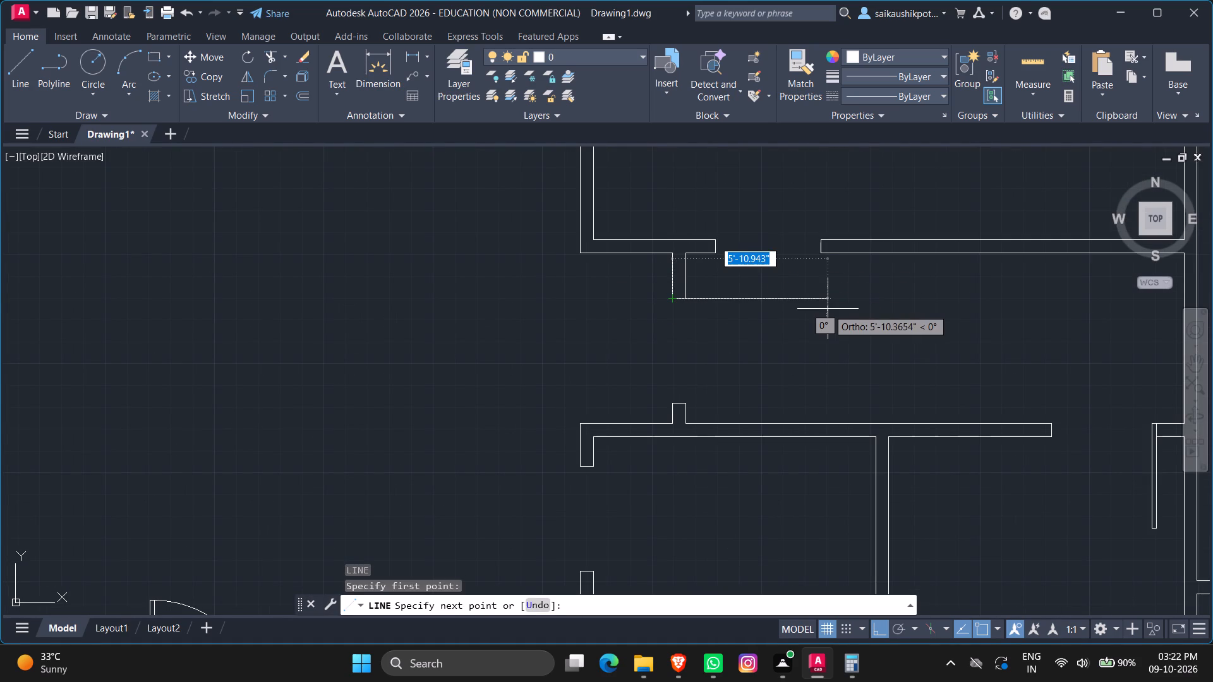
pyautogui.write("4'")
pyautogui.press('Return')
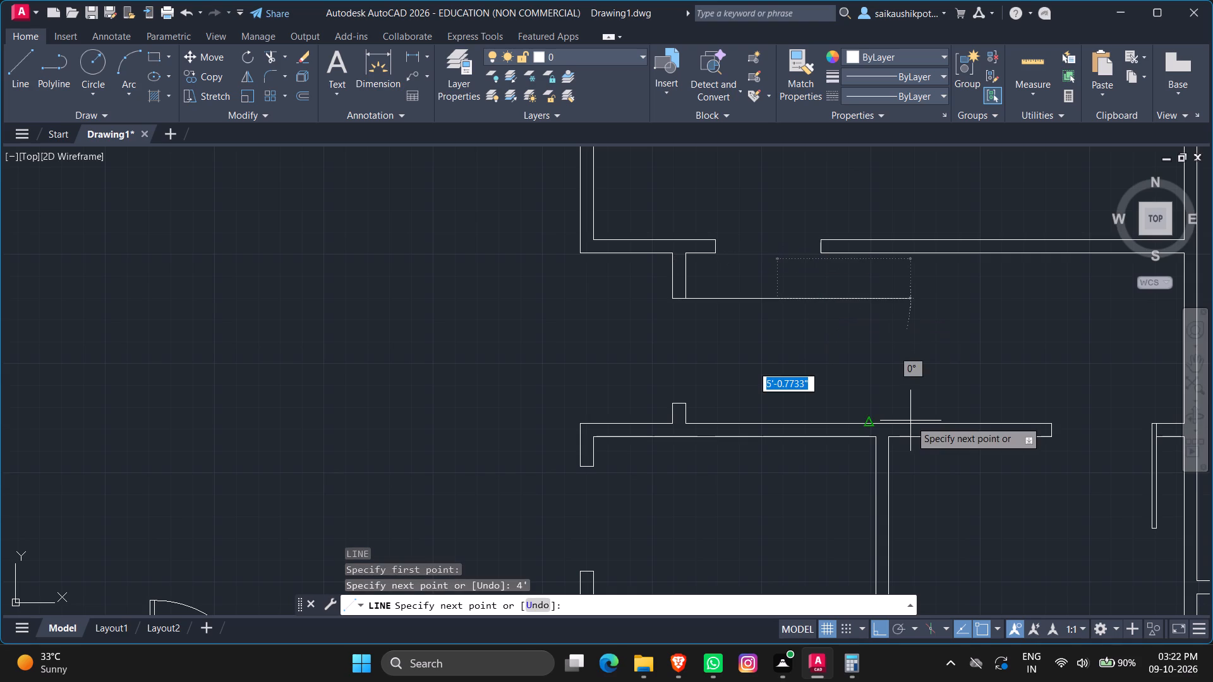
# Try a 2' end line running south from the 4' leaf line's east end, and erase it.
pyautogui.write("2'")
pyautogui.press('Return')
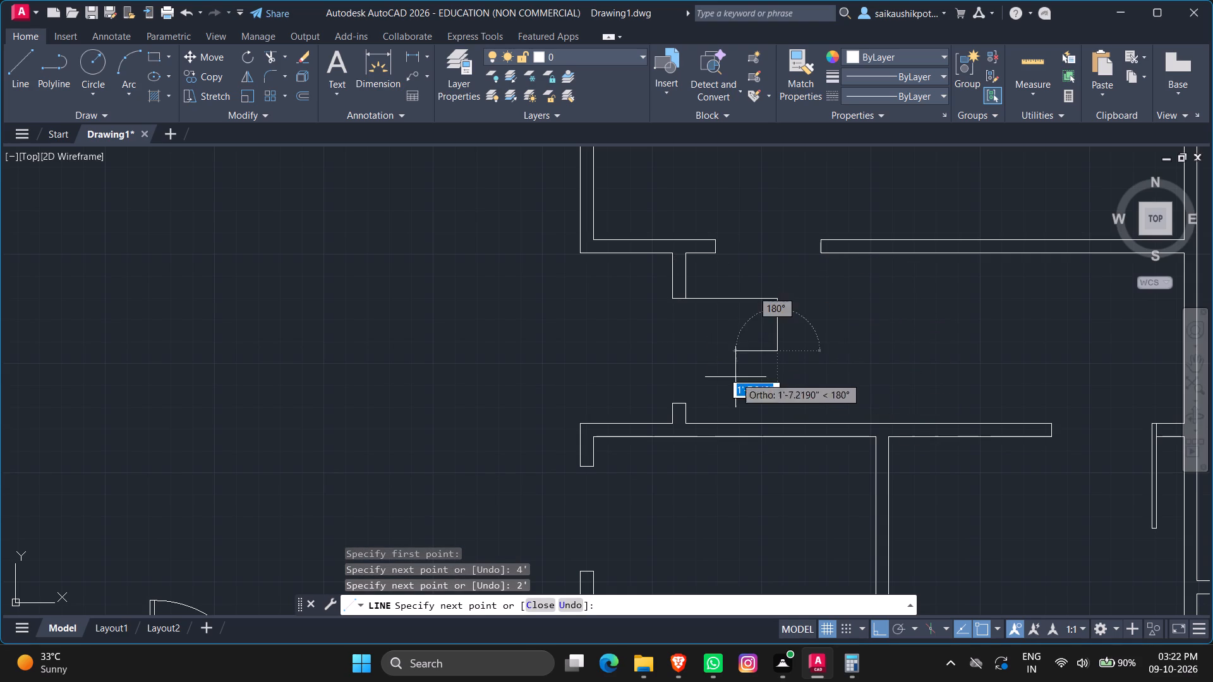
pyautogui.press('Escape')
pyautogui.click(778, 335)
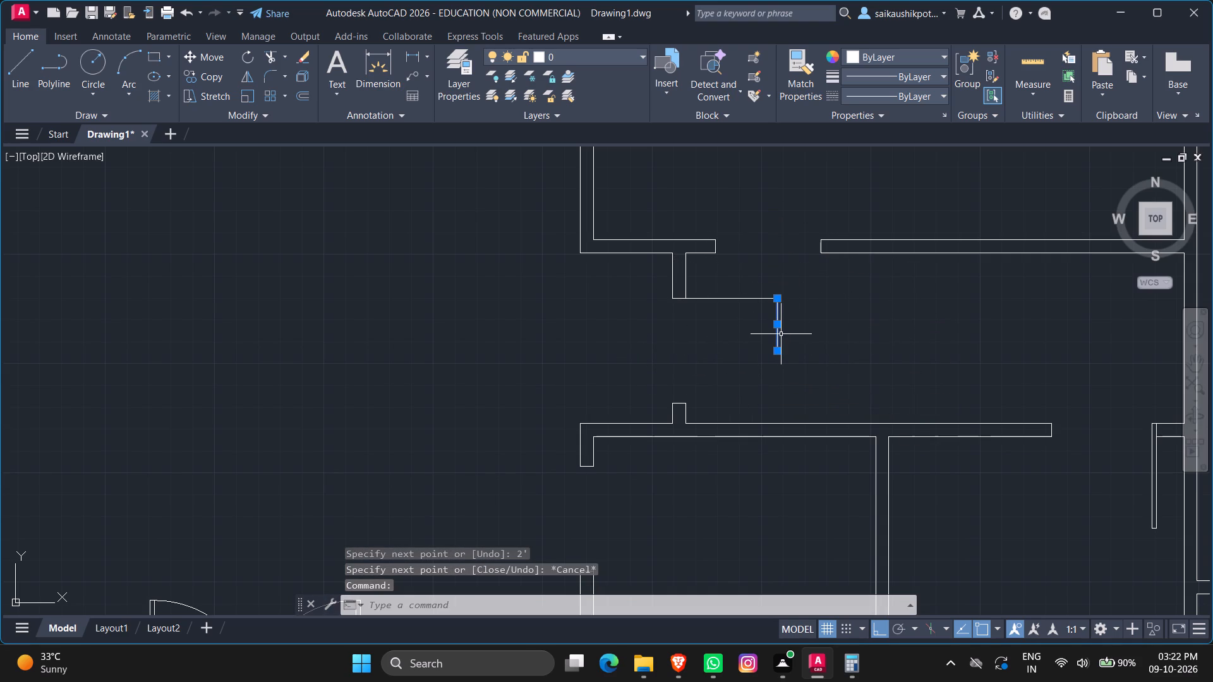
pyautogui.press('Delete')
# Complete the middle room's door leaf with a 2" end line south, a 4' line back west and a closing line to the stub corner.
pyautogui.press('l')
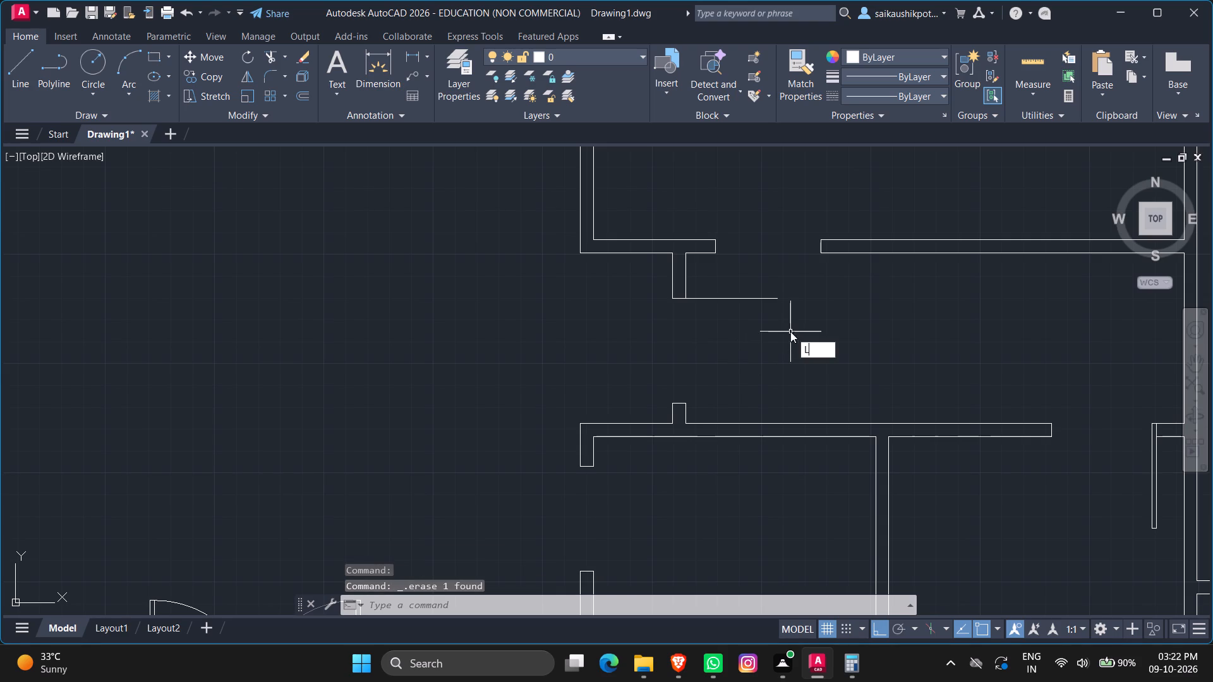
pyautogui.press('Return')
pyautogui.click(780, 297)
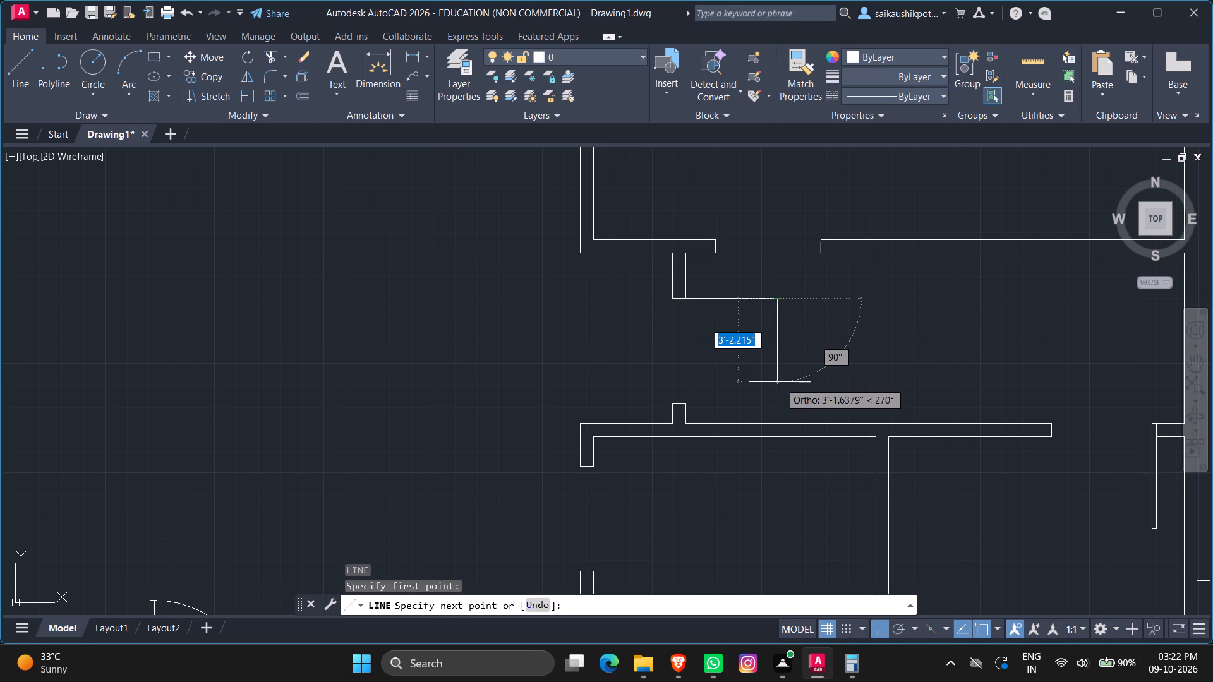
pyautogui.write('2"')
pyautogui.press('Return')
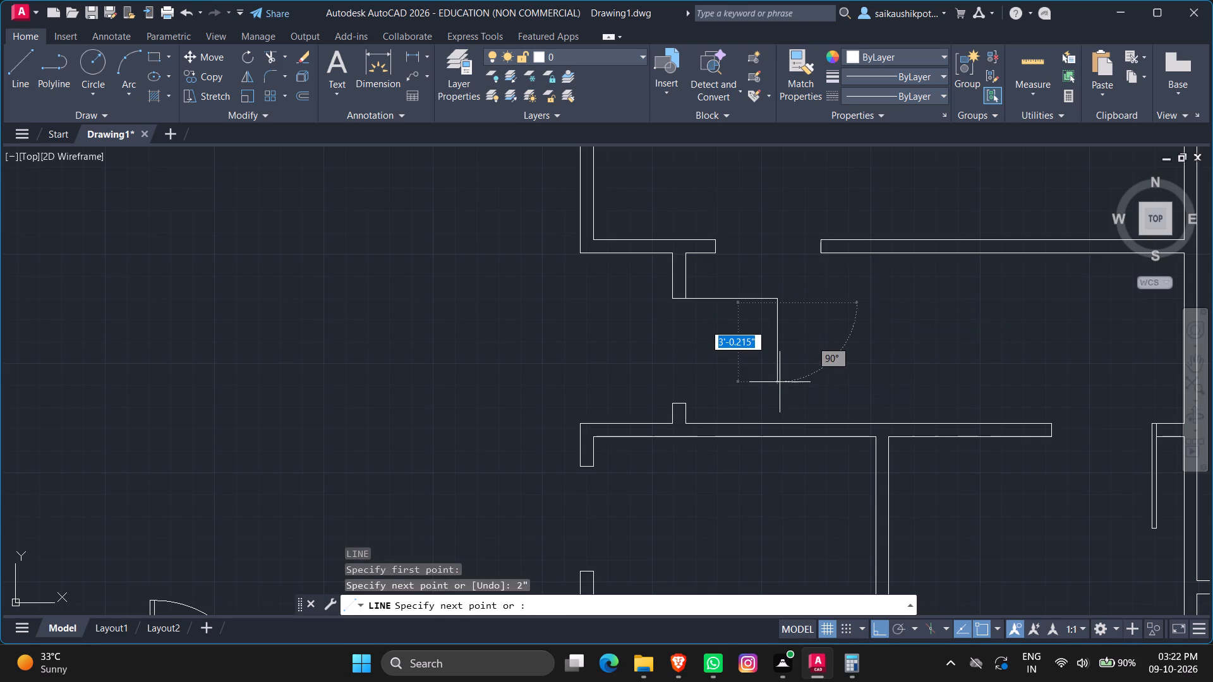
pyautogui.press('2')
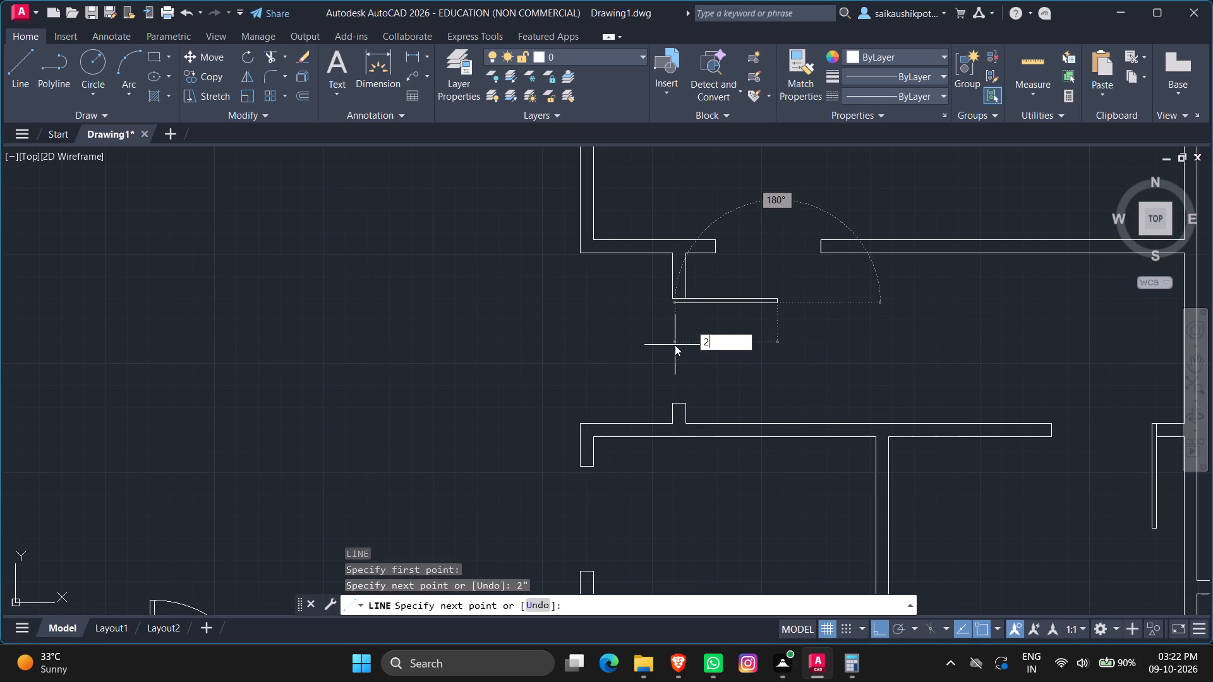
pyautogui.press('BackSpace')
pyautogui.write("4'")
pyautogui.press('Return')
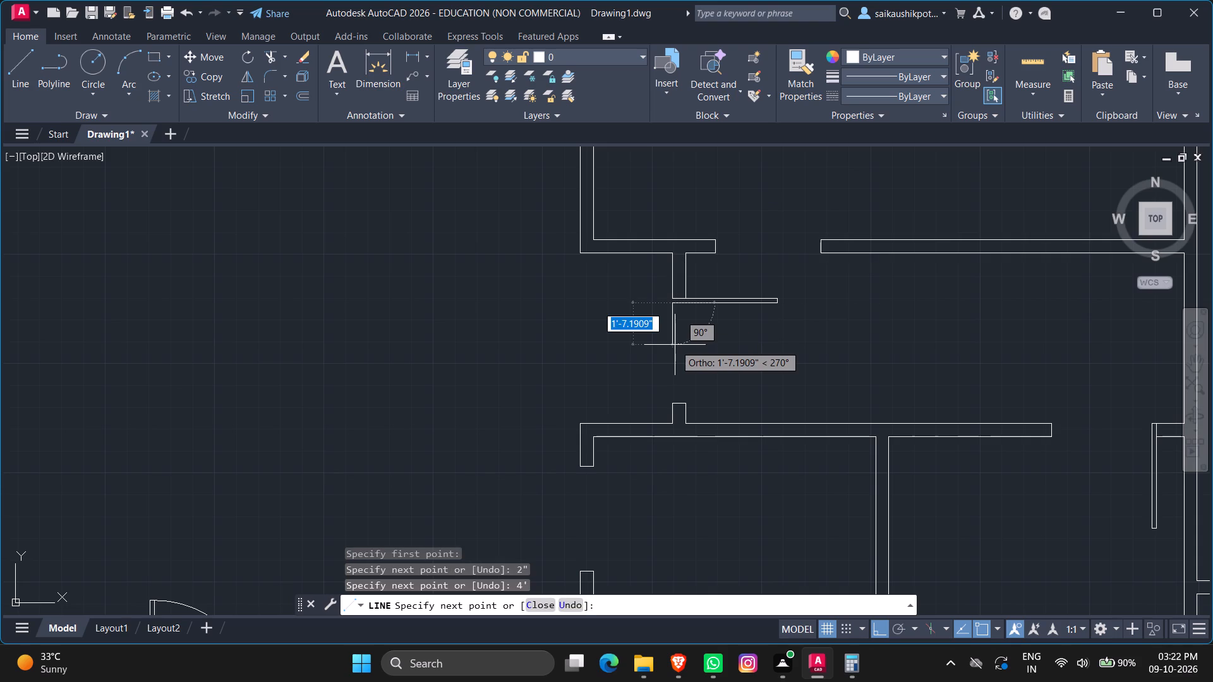
pyautogui.scroll(5, 663, 299)
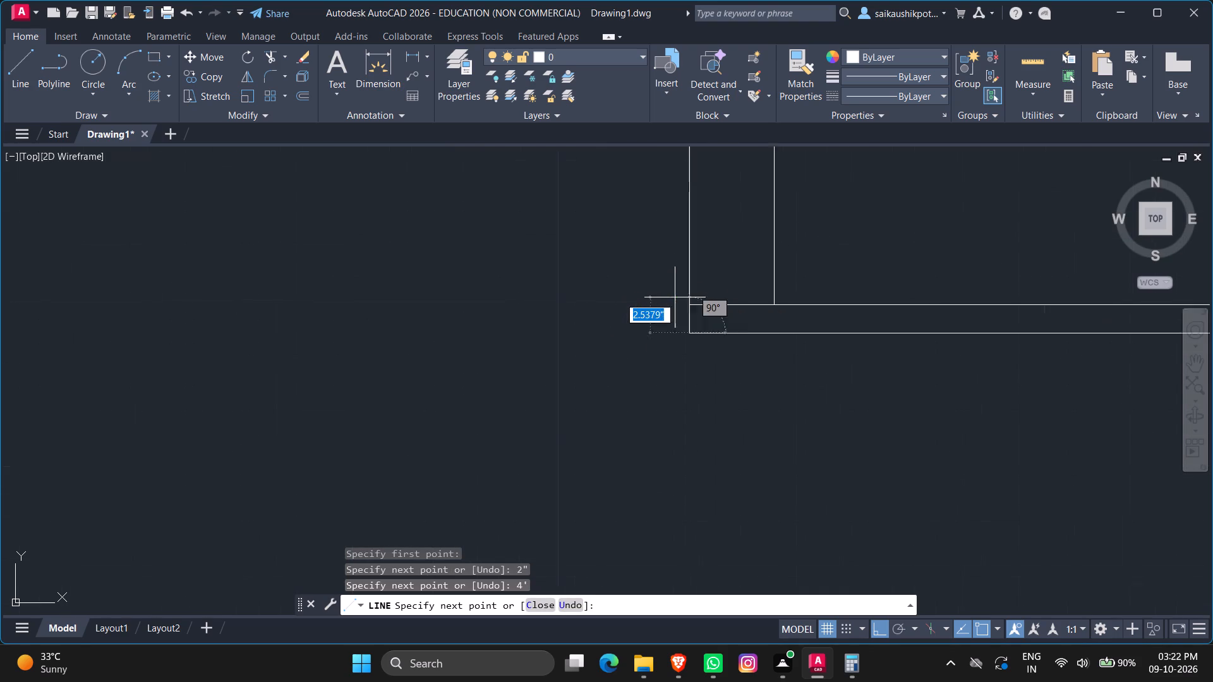
pyautogui.click(698, 308)
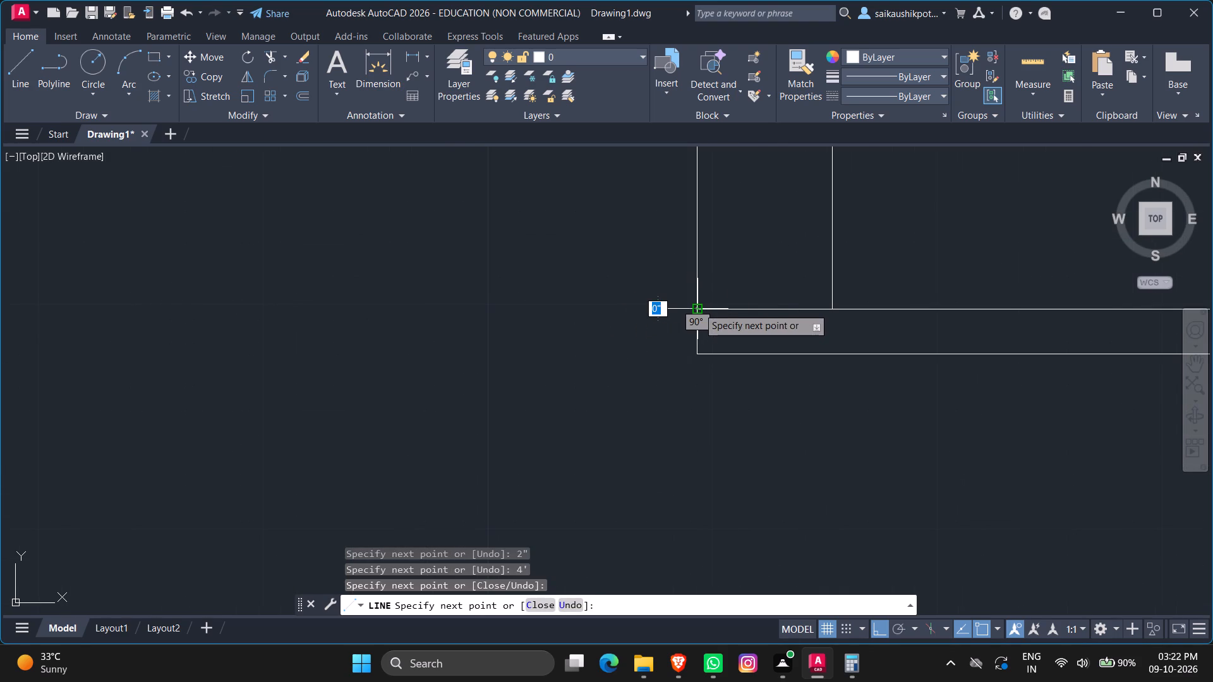
pyautogui.press('Escape')
# Draw a closed door leaf 4' long and 2" thick, running north from the west jamb of the doorway in the middle room's north wall.
pyautogui.scroll(-5, 640, 307)
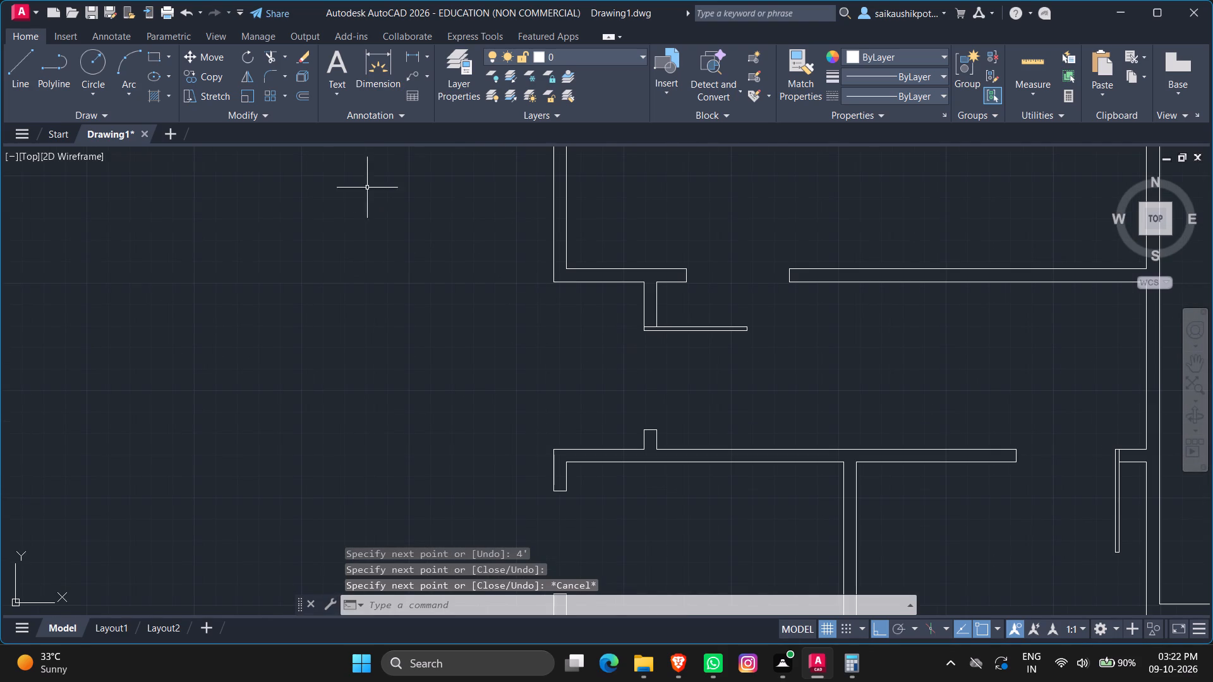
pyautogui.scroll(-2, 254, 190)
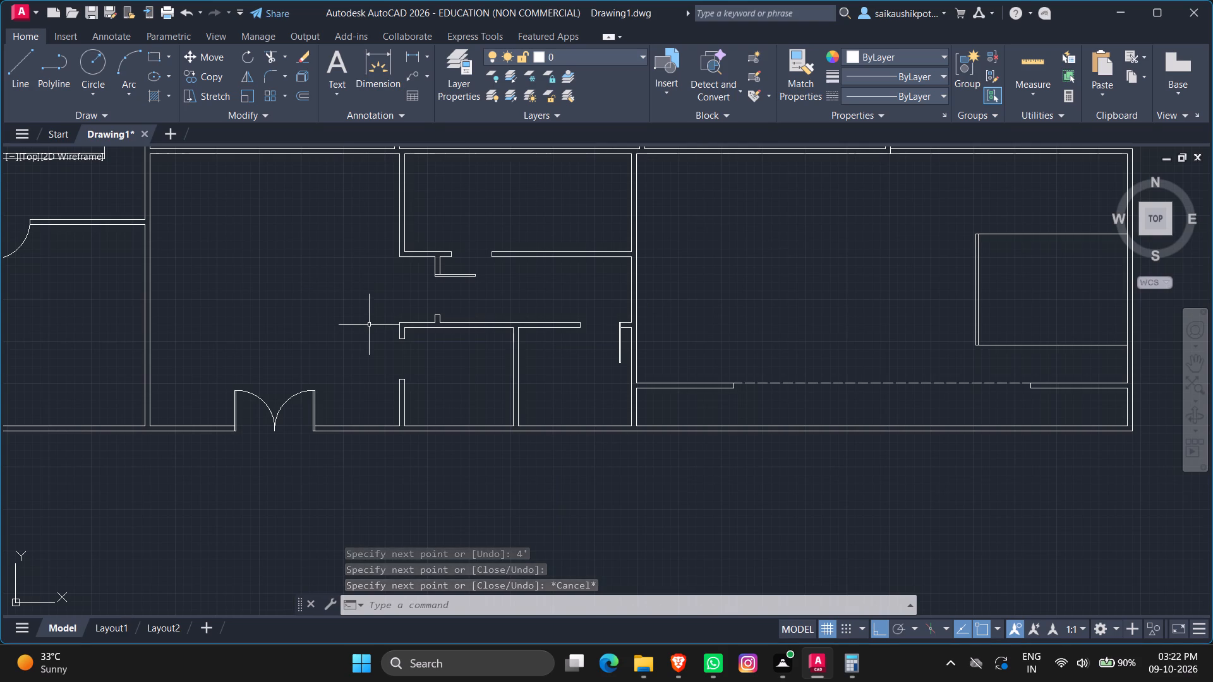
pyautogui.scroll(3, 443, 234)
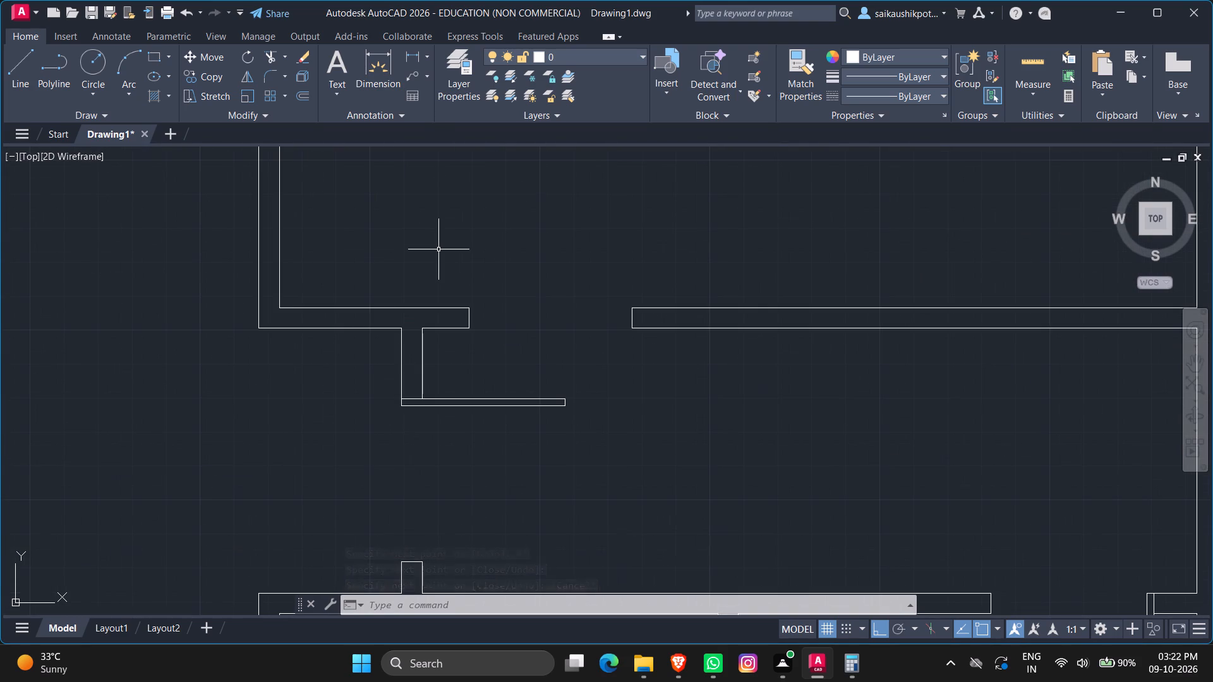
pyautogui.press('l')
pyautogui.press('Return')
pyautogui.scroll(-3, 434, 289)
pyautogui.scroll(3, 425, 305)
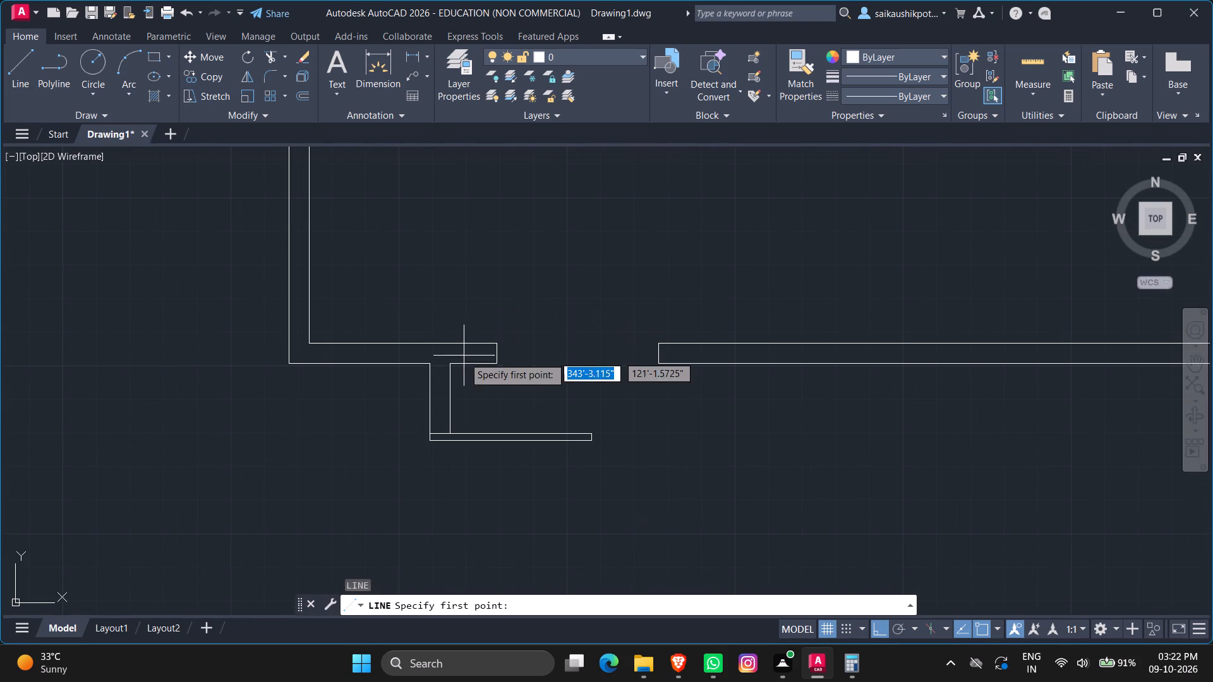
pyautogui.click(493, 364)
pyautogui.write("4'")
pyautogui.press('Return')
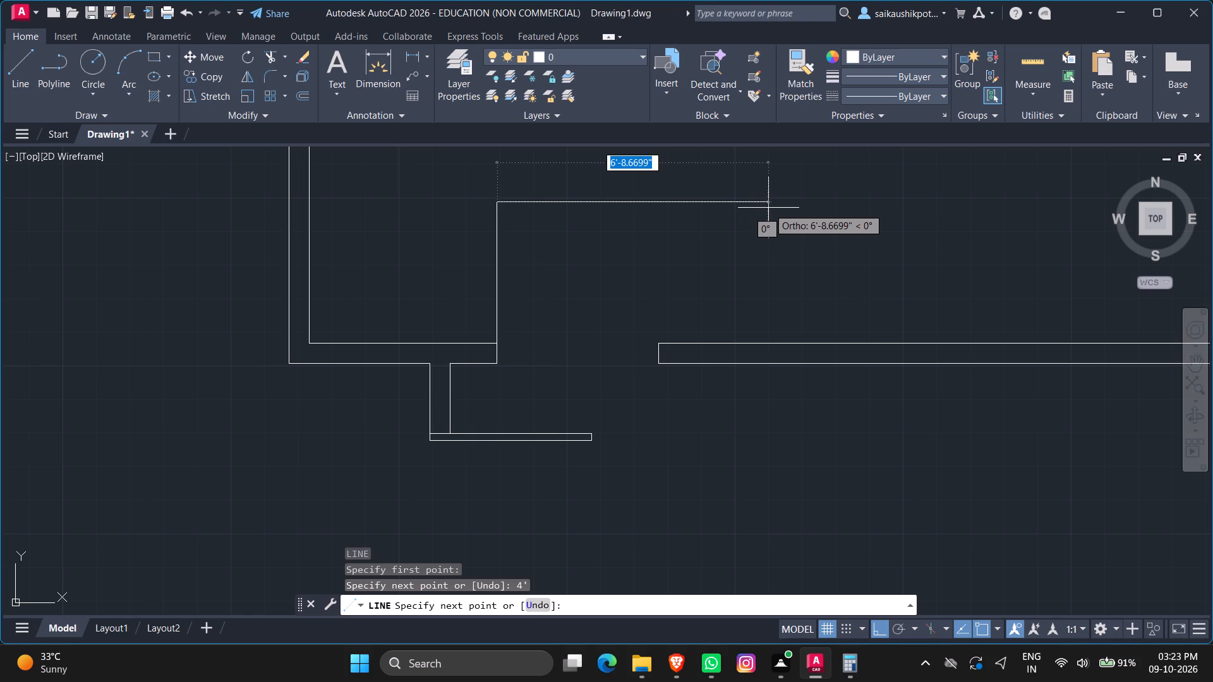
pyautogui.write('2"')
pyautogui.press('Return')
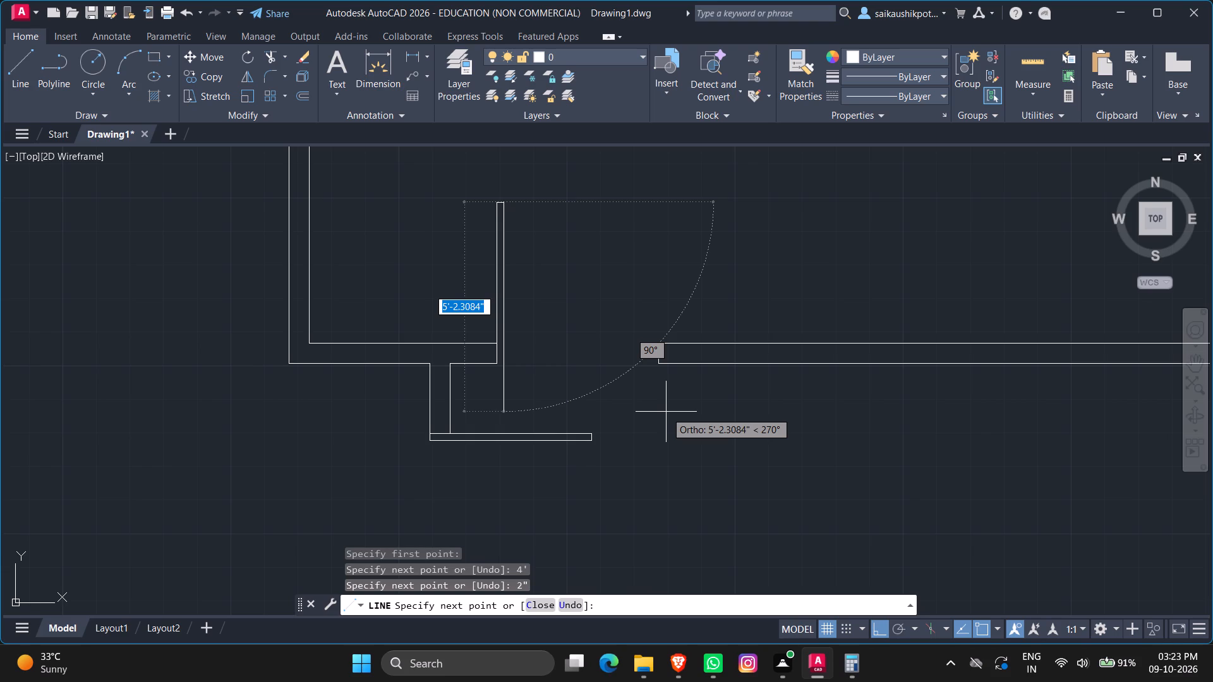
pyautogui.press('4')
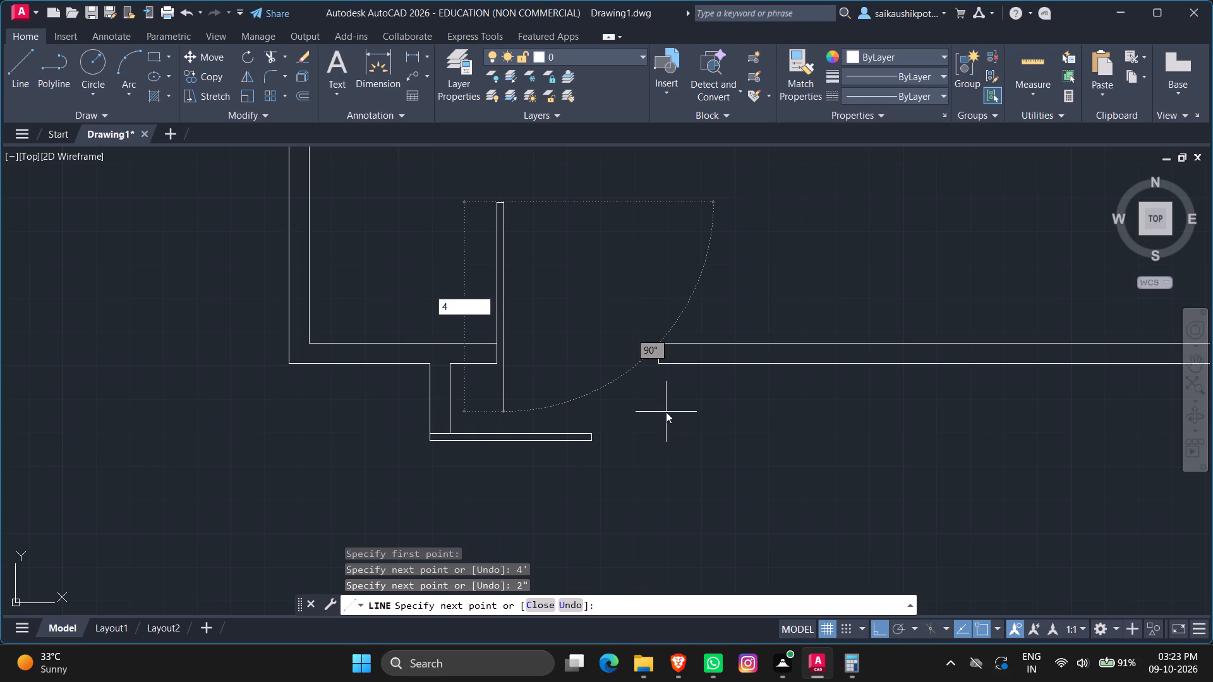
pyautogui.press("'")
pyautogui.press('Return')
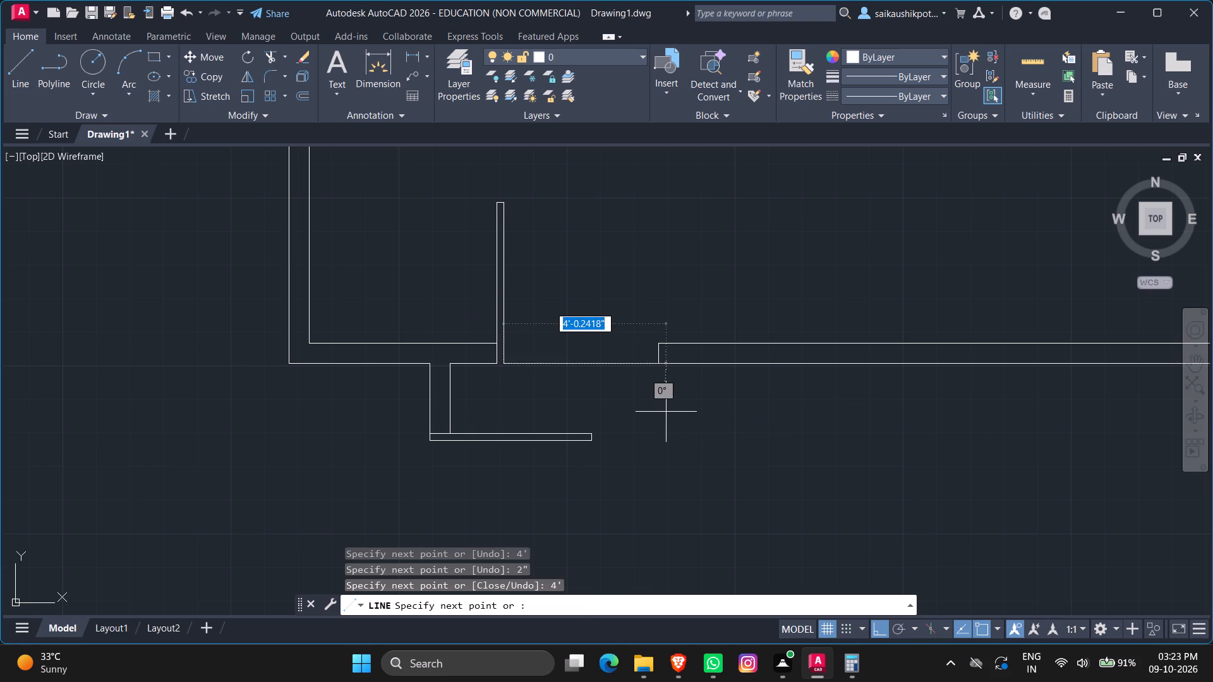
pyautogui.scroll(3, 508, 414)
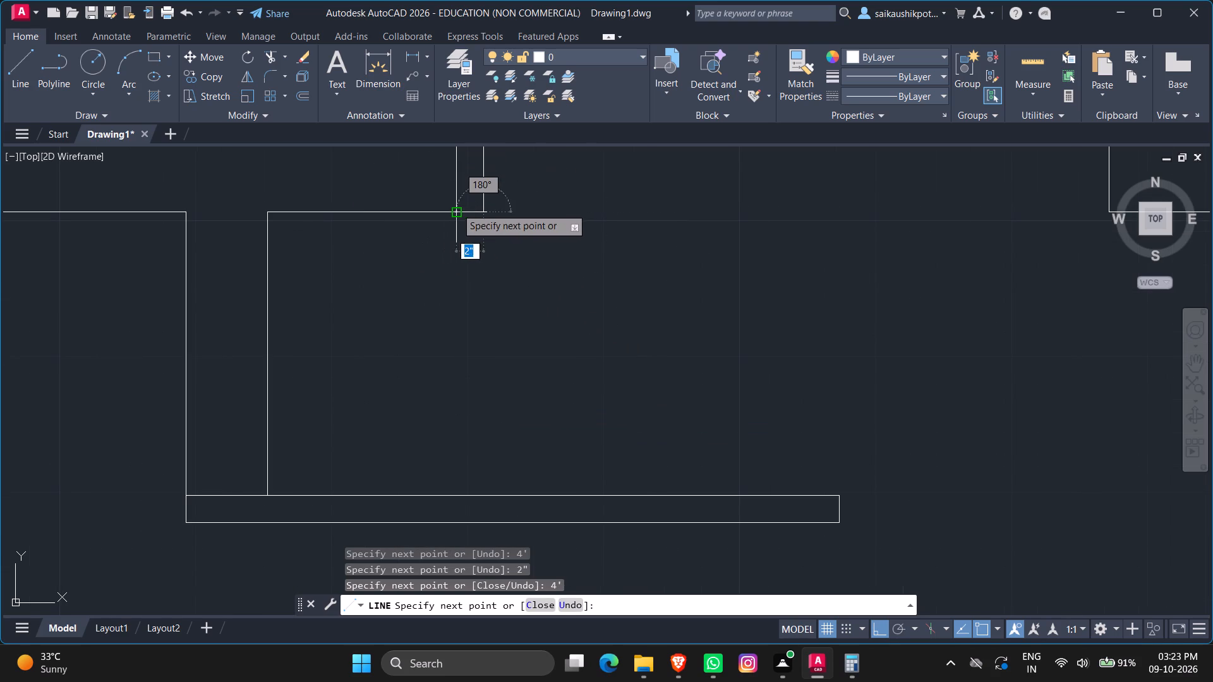
pyautogui.click(456, 208)
pyautogui.press('Escape')
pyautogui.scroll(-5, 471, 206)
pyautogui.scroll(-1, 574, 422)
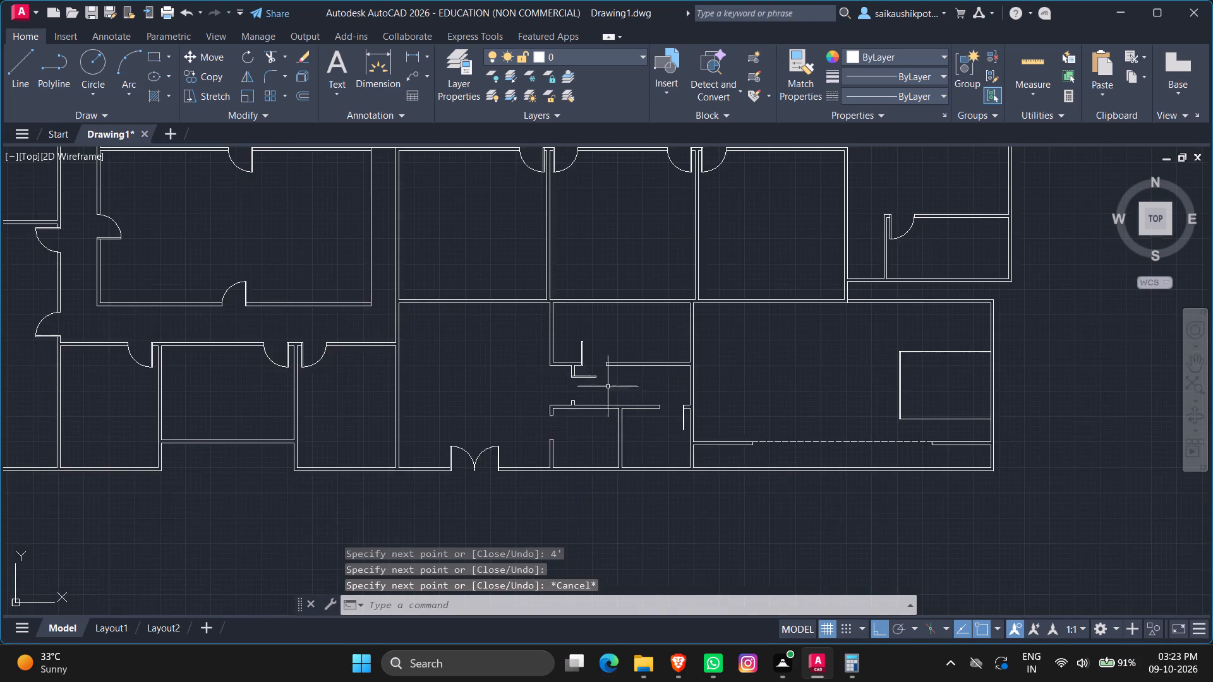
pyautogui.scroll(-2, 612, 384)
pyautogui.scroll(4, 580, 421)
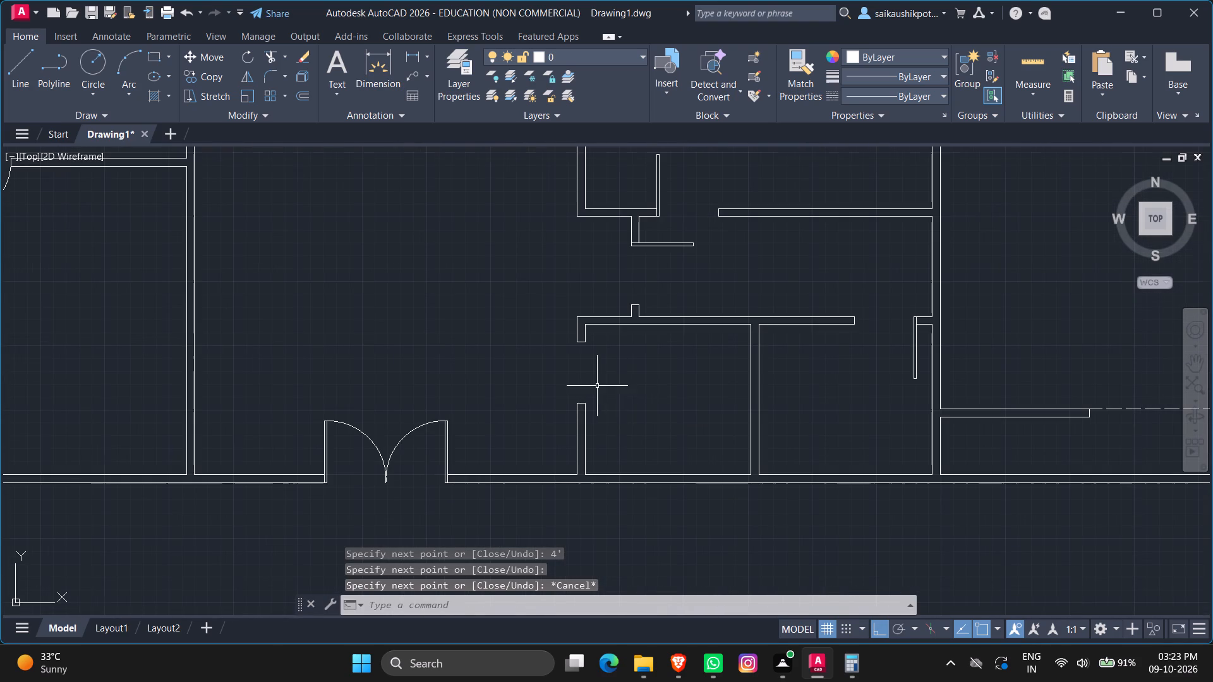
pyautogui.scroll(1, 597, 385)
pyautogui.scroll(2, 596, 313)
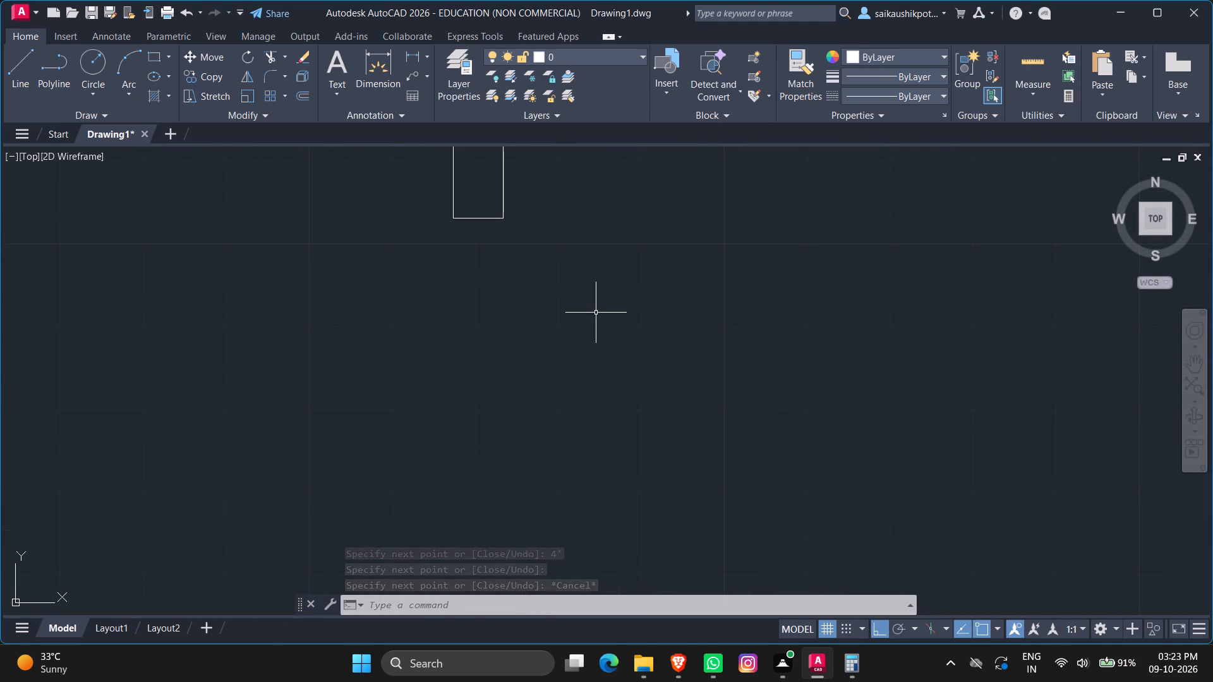
# Draw a closed door leaf 4' long and 2" thick, running east from the north jamb of the southwest small room's west opening.
pyautogui.scroll(-3, 596, 313)
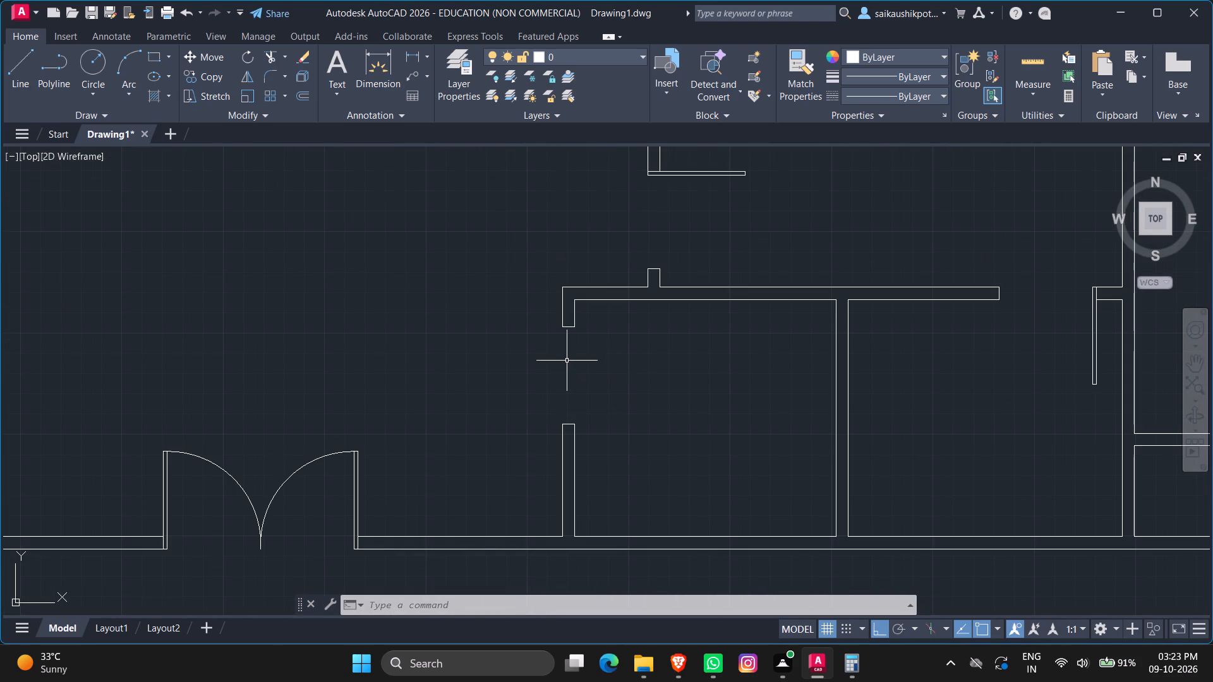
pyautogui.press('Escape')
pyautogui.press('Escape')
pyautogui.press('Escape')
pyautogui.press('l')
pyautogui.press('Return')
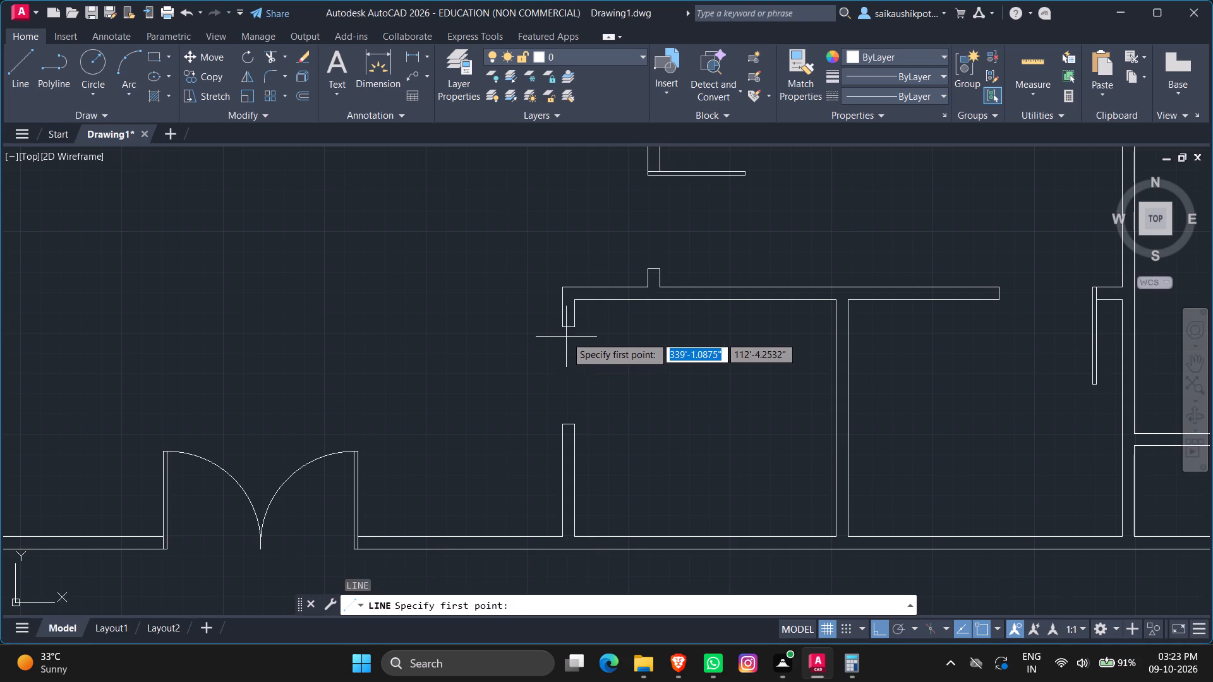
pyautogui.click(561, 325)
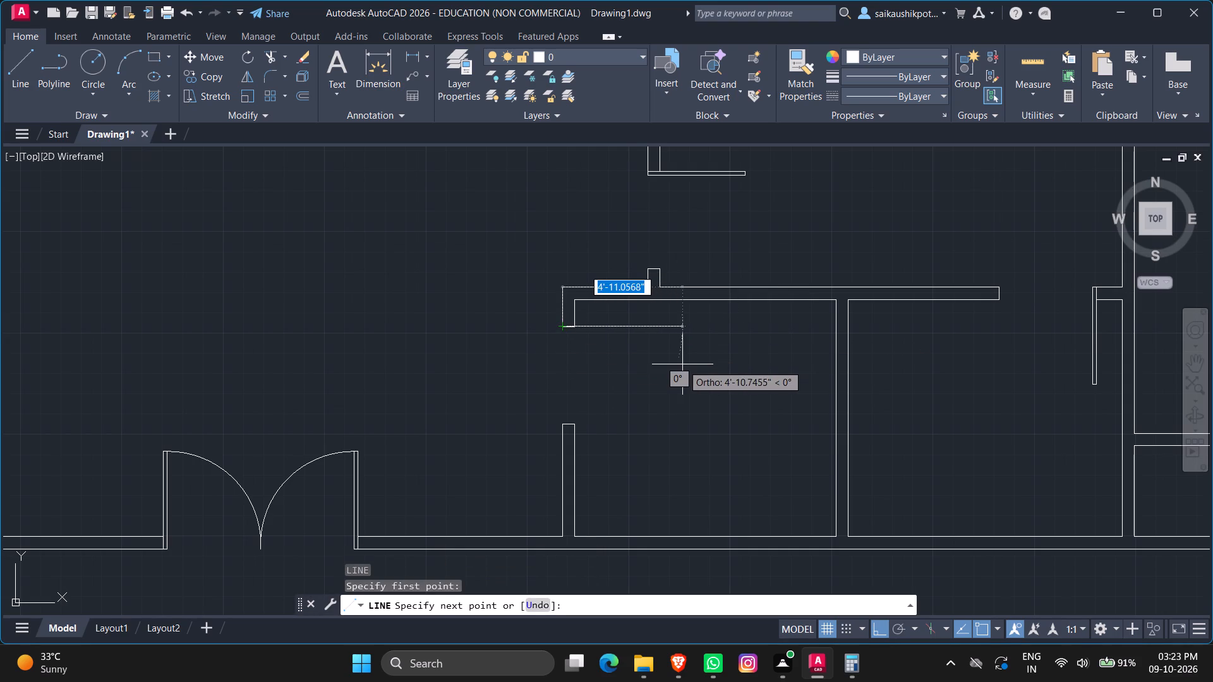
pyautogui.write("4'")
pyautogui.press('Return')
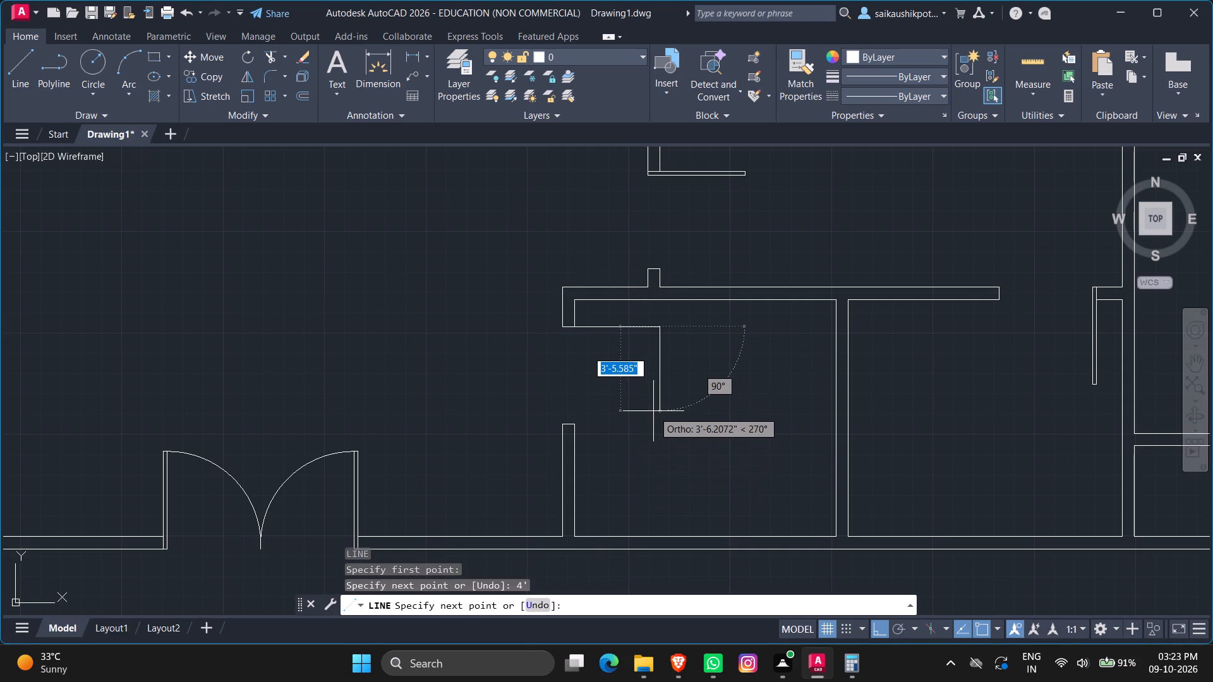
pyautogui.press('2')
pyautogui.hotkey('shift', '"')
pyautogui.press('Return')
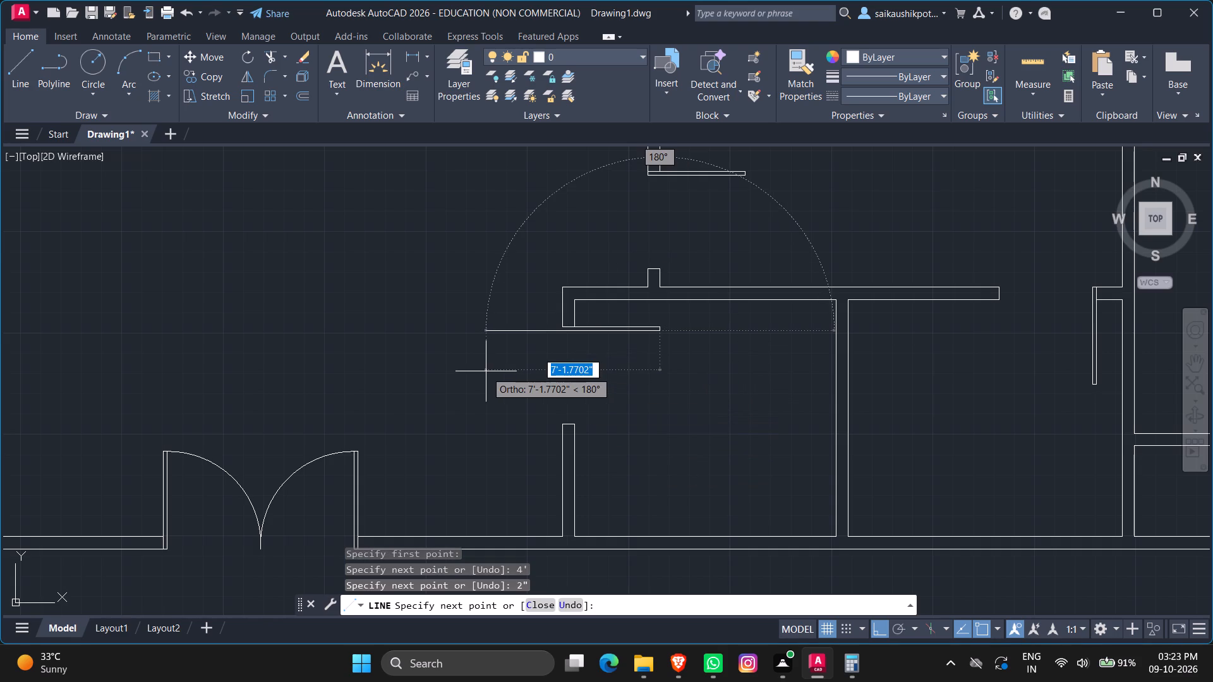
pyautogui.write("4'")
pyautogui.press('Return')
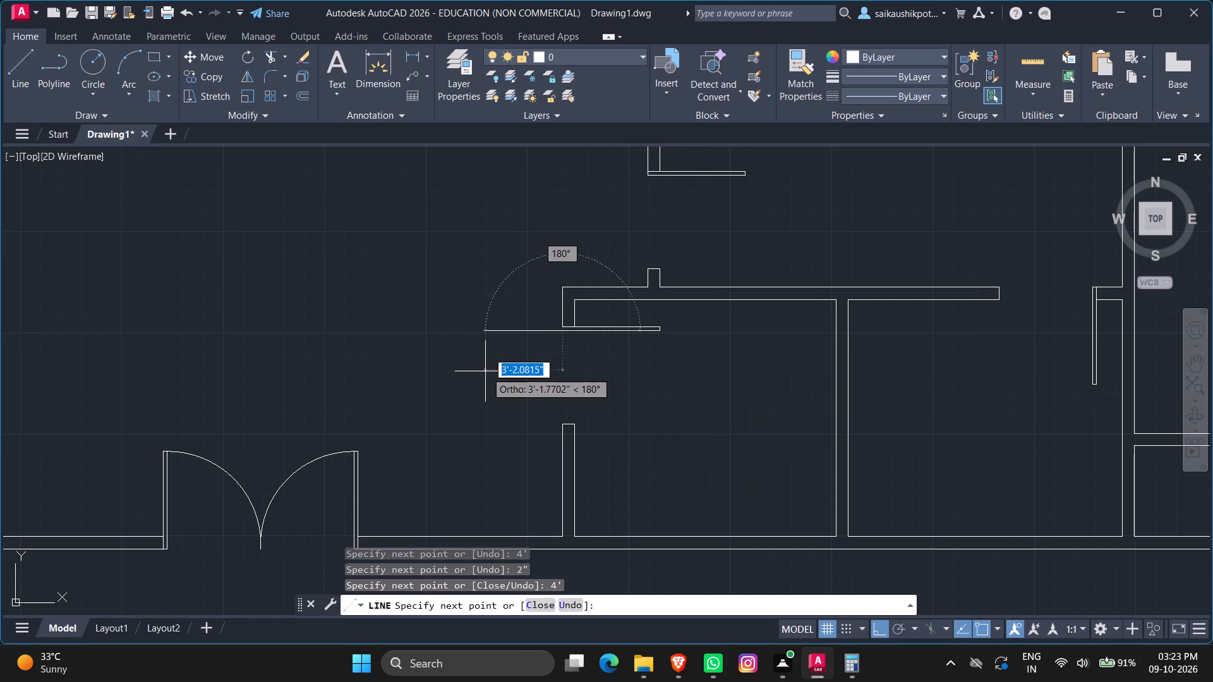
pyautogui.scroll(3, 599, 357)
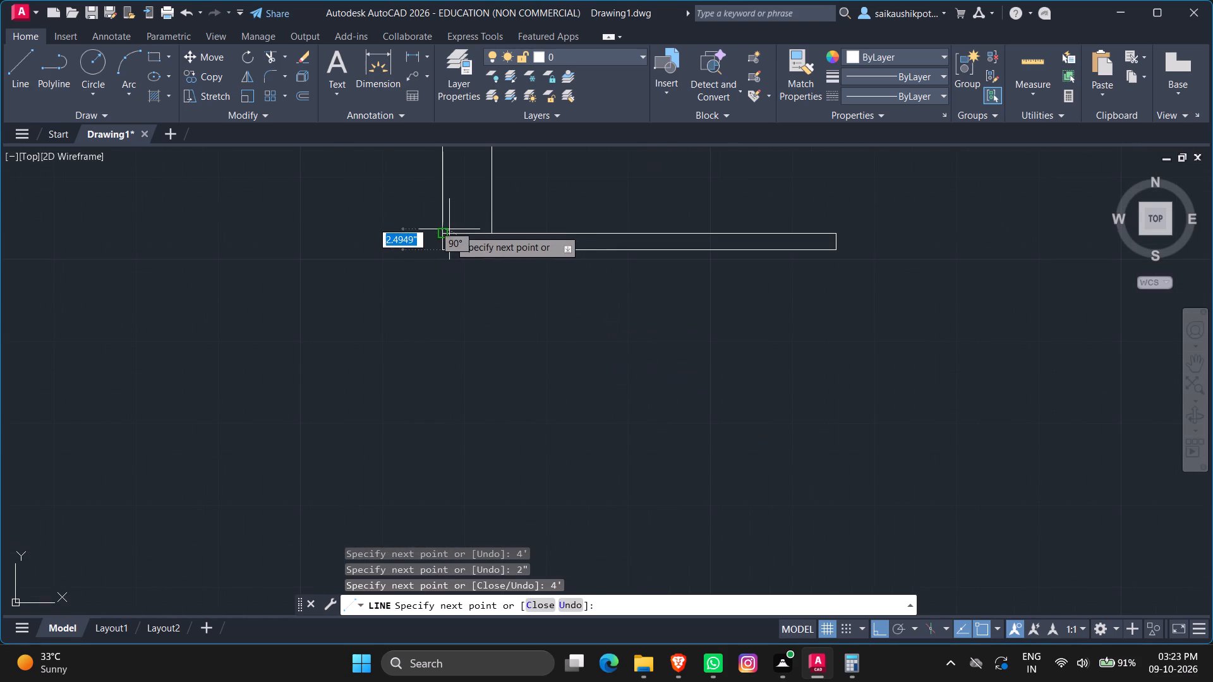
pyautogui.click(445, 231)
pyautogui.press('Escape')
pyautogui.scroll(-2, 448, 233)
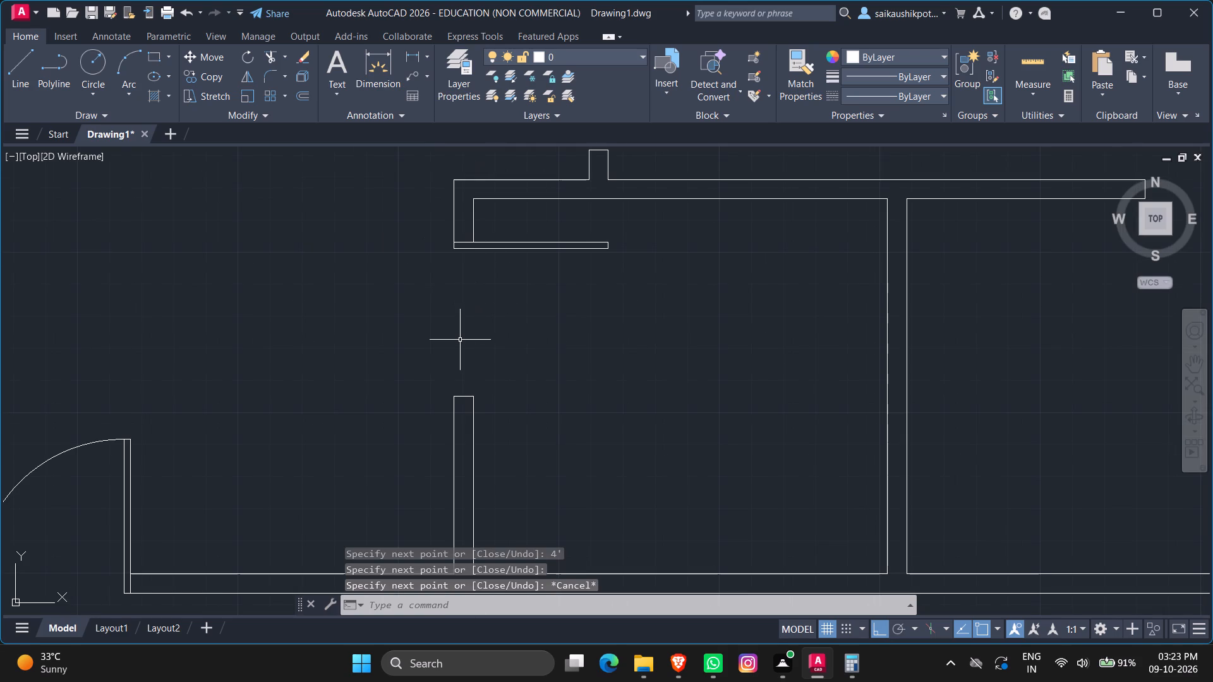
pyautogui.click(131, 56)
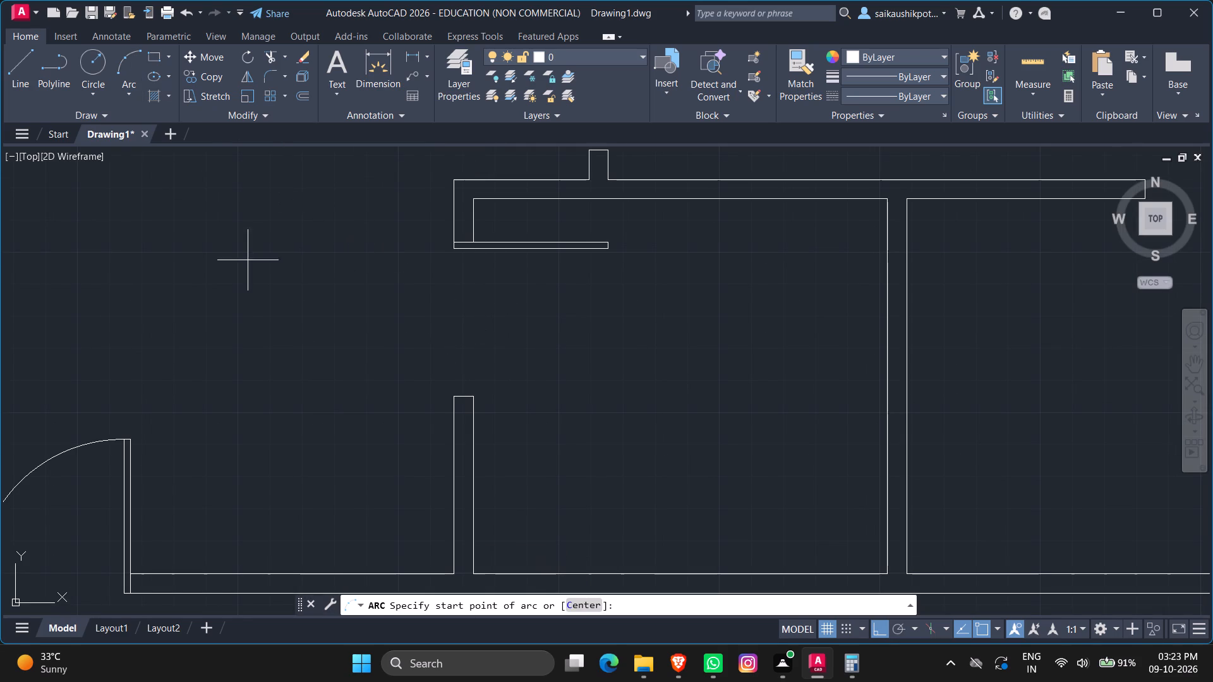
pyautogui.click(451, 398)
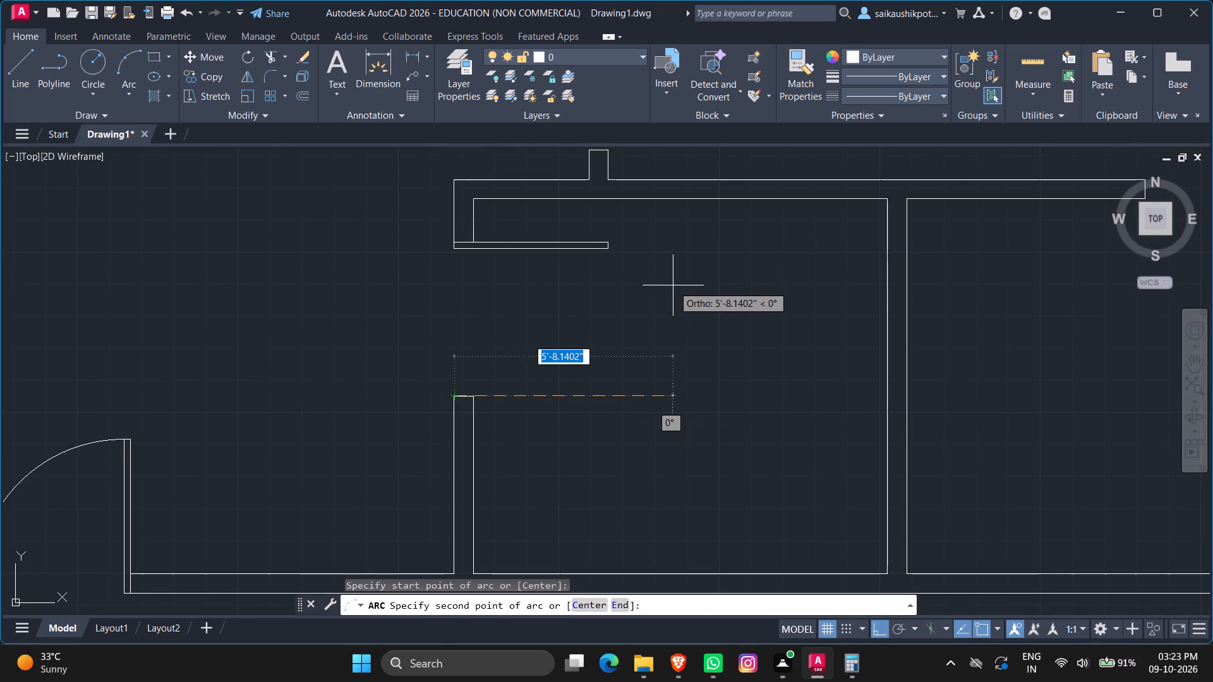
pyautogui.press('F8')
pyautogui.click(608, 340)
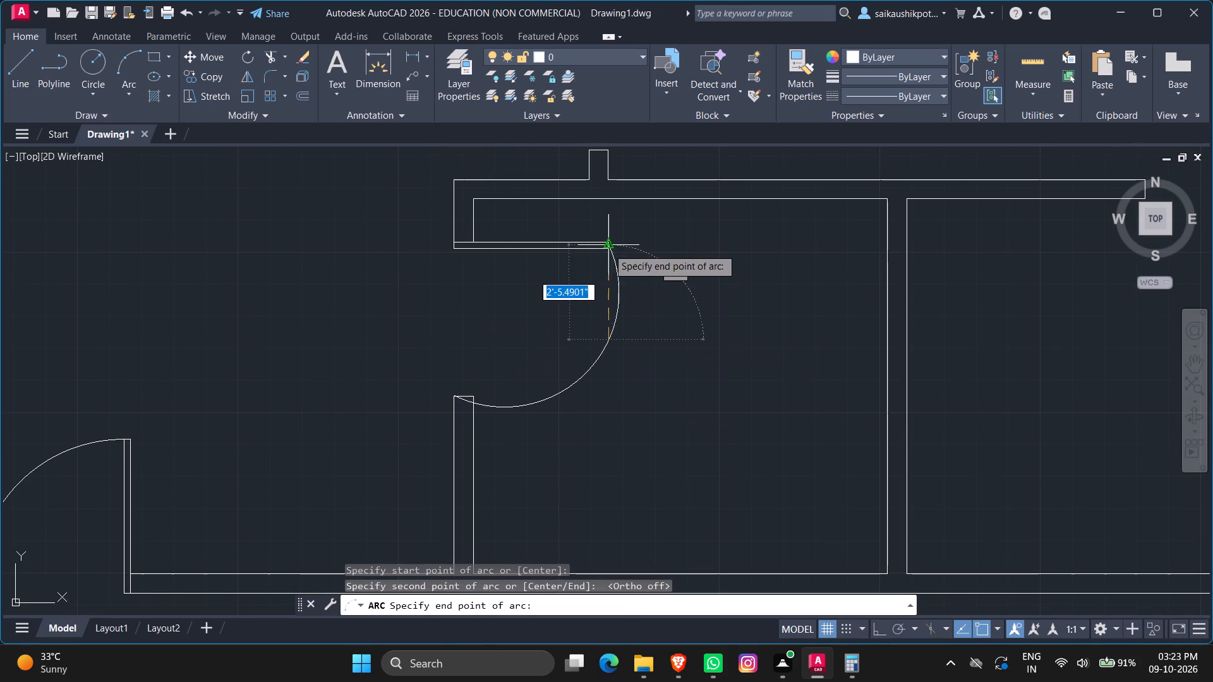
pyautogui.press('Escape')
# Draw the swing arc from the west corner of the southwest small room's south jamb to the east end of its door leaf.
pyautogui.click(132, 70)
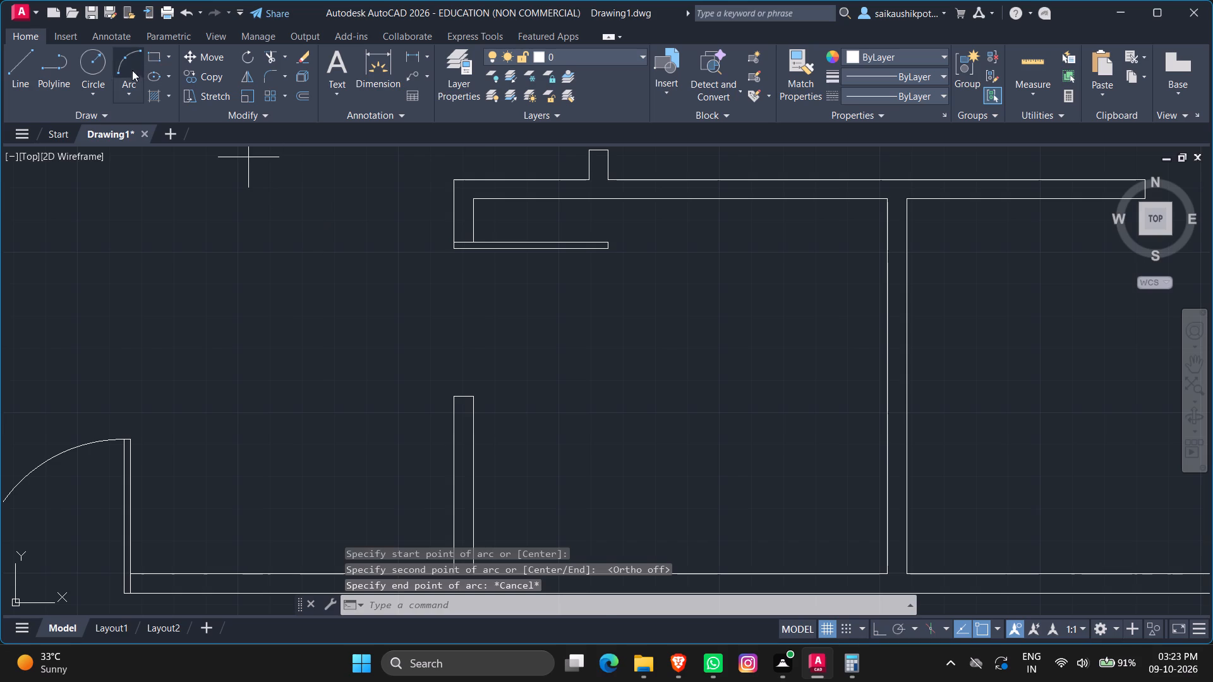
pyautogui.click(452, 398)
pyautogui.click(576, 335)
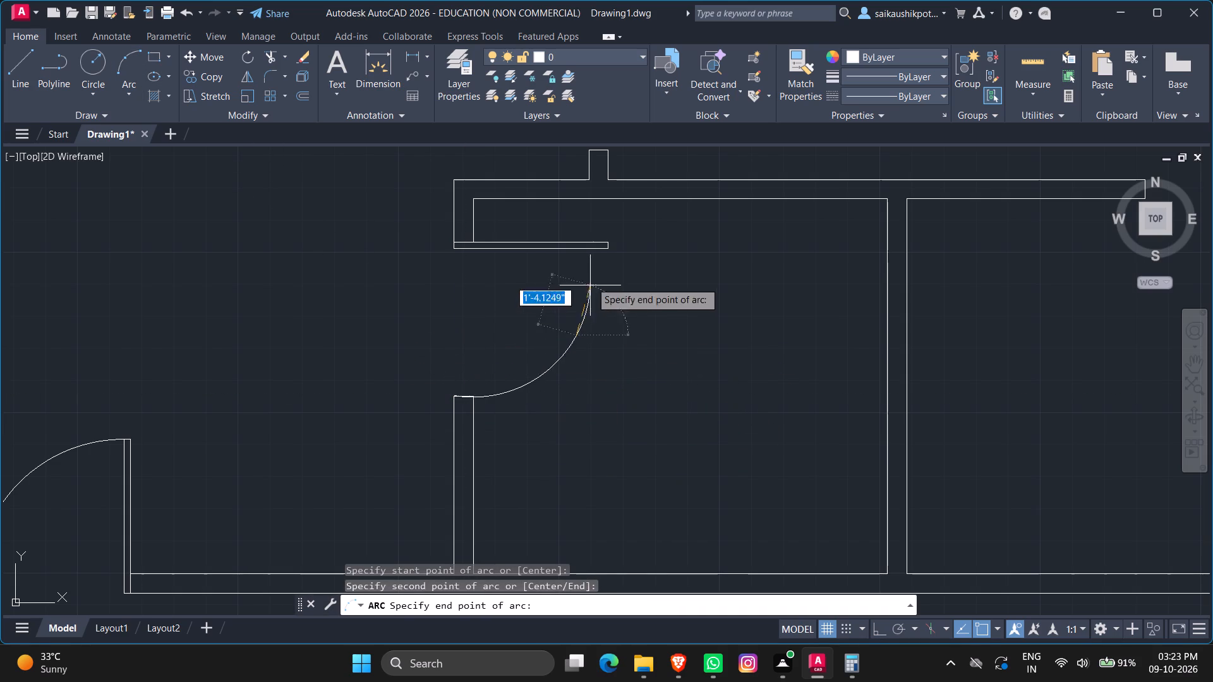
pyautogui.click(604, 248)
# Draw a swing arc from the west jamb of the southeast small room's north doorway to the south end of its leaf.
pyautogui.scroll(2, 592, 331)
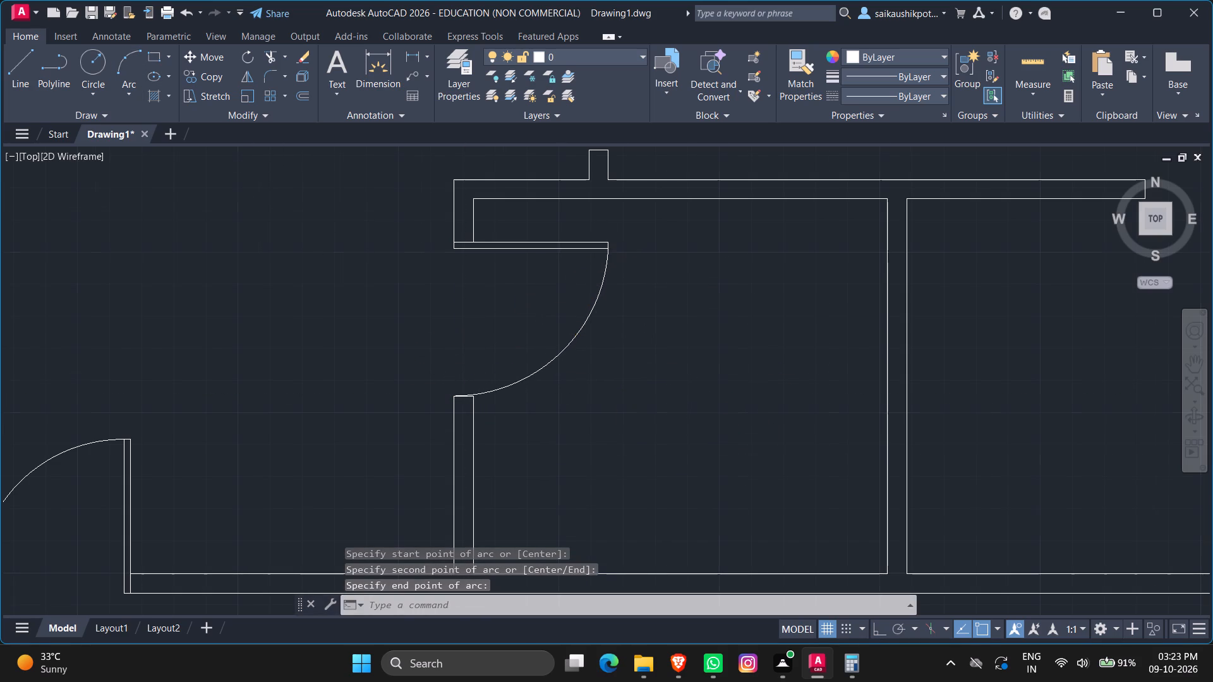
pyautogui.scroll(-3, 585, 348)
pyautogui.scroll(4, 527, 388)
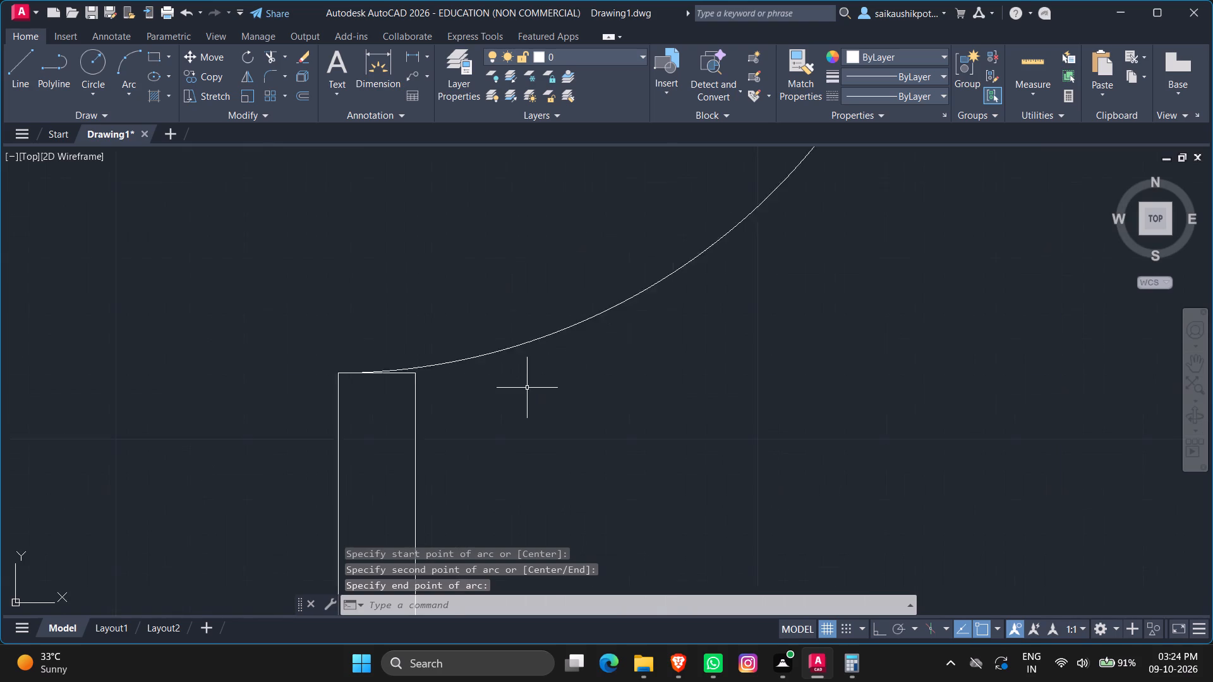
pyautogui.scroll(-6, 527, 388)
pyautogui.scroll(3, 552, 297)
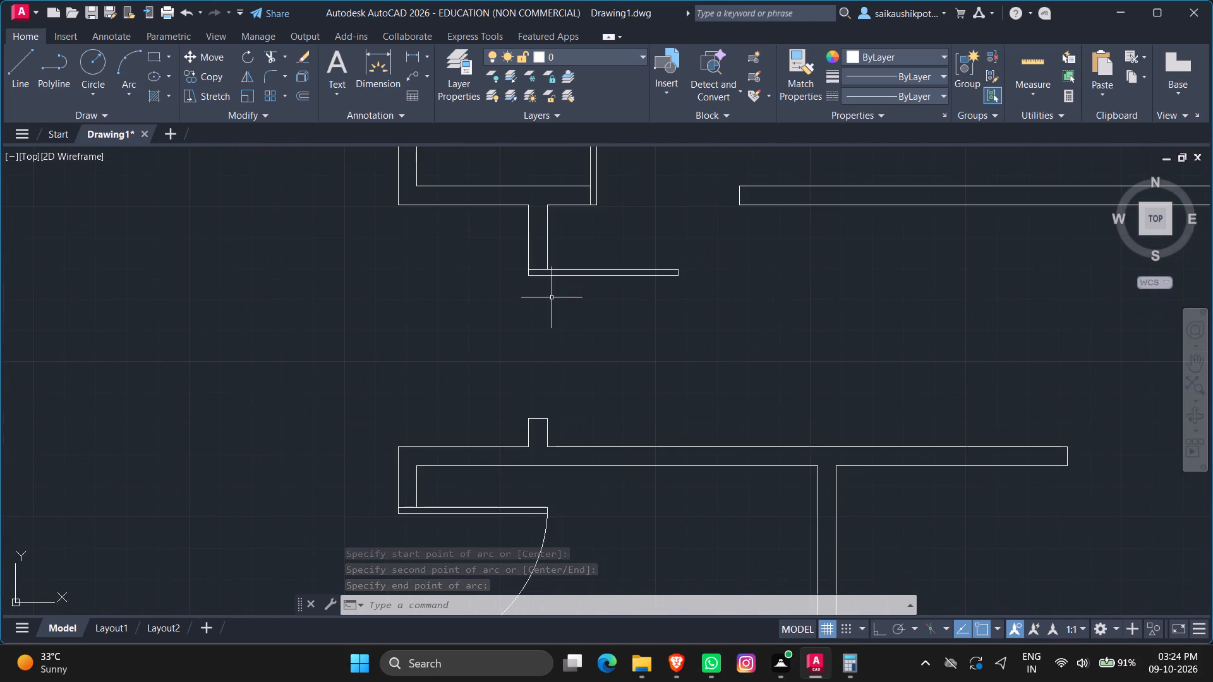
pyautogui.scroll(-4, 552, 297)
pyautogui.scroll(4, 636, 343)
pyautogui.scroll(-2, 641, 347)
pyautogui.scroll(1, 632, 353)
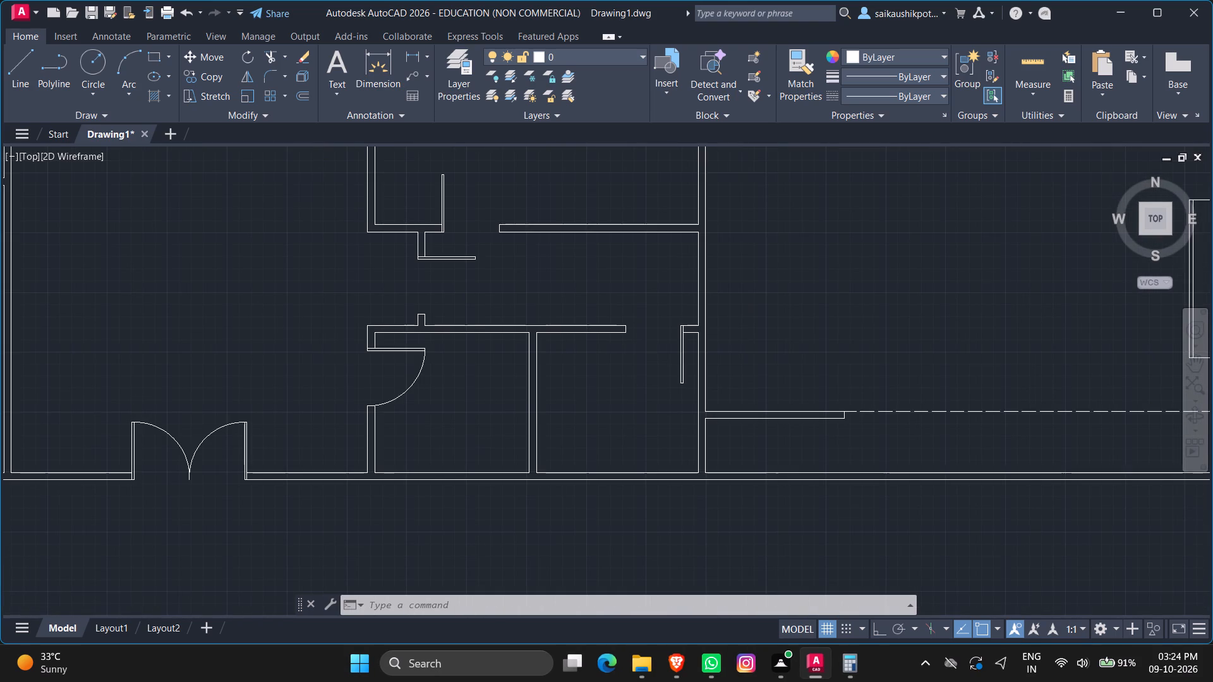
pyautogui.scroll(1, 632, 353)
pyautogui.click(131, 71)
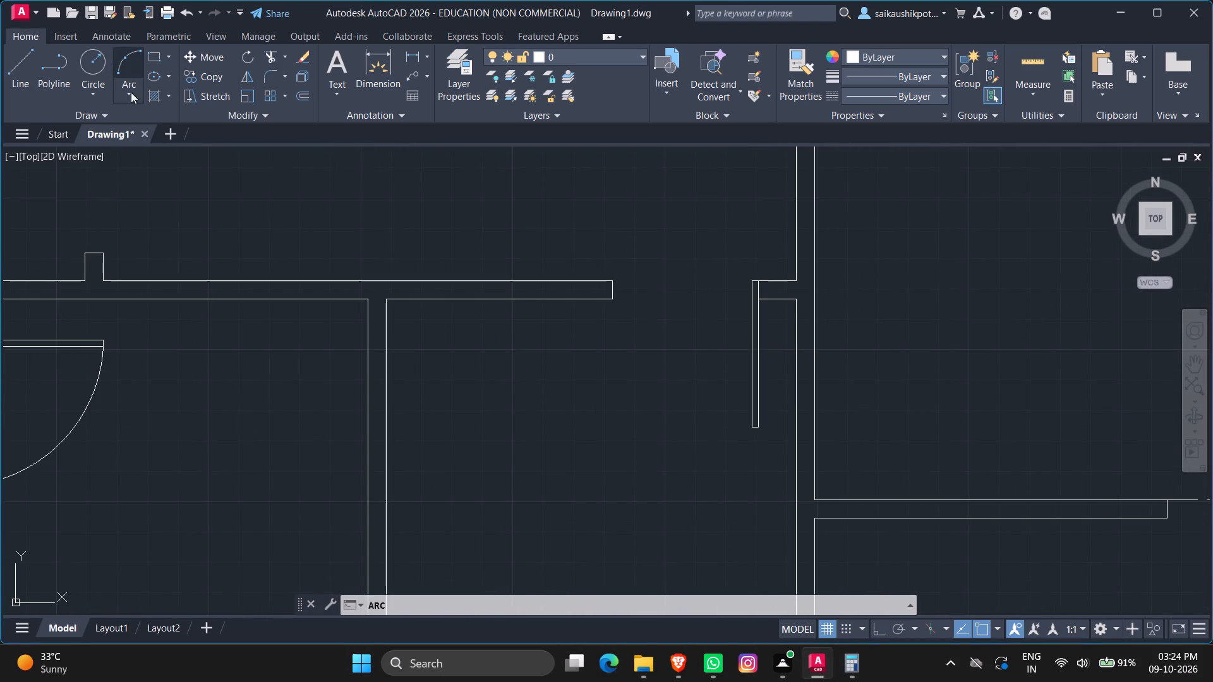
pyautogui.click(611, 280)
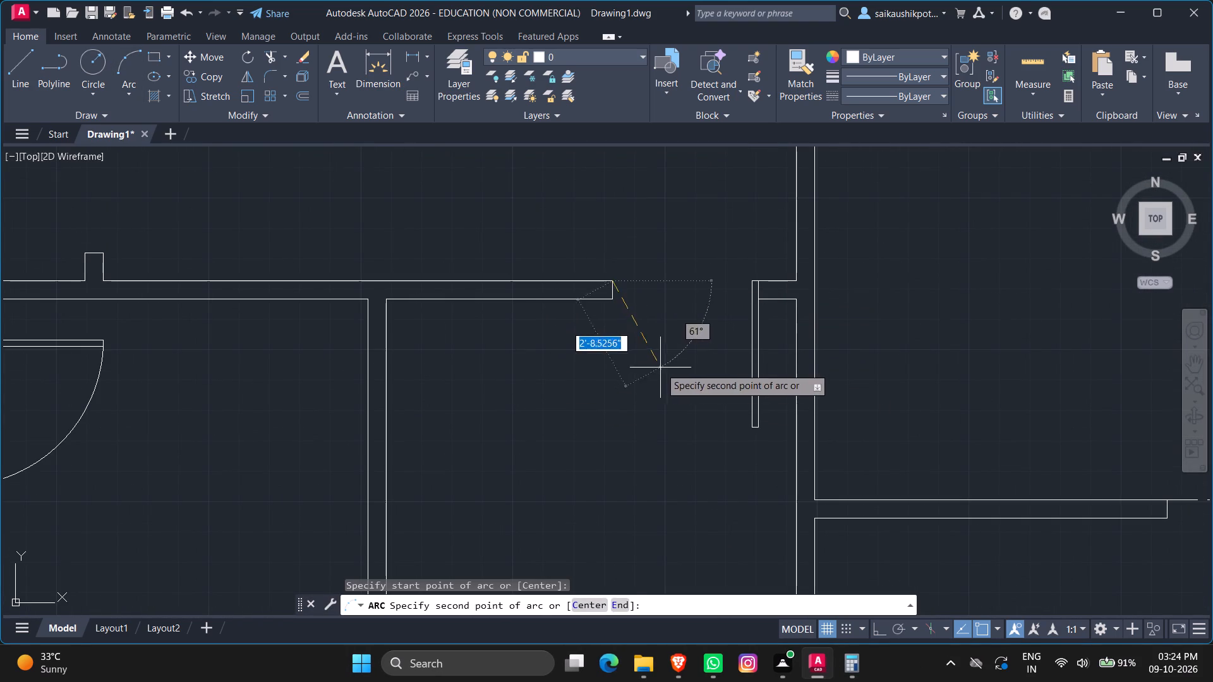
pyautogui.click(663, 366)
pyautogui.click(747, 424)
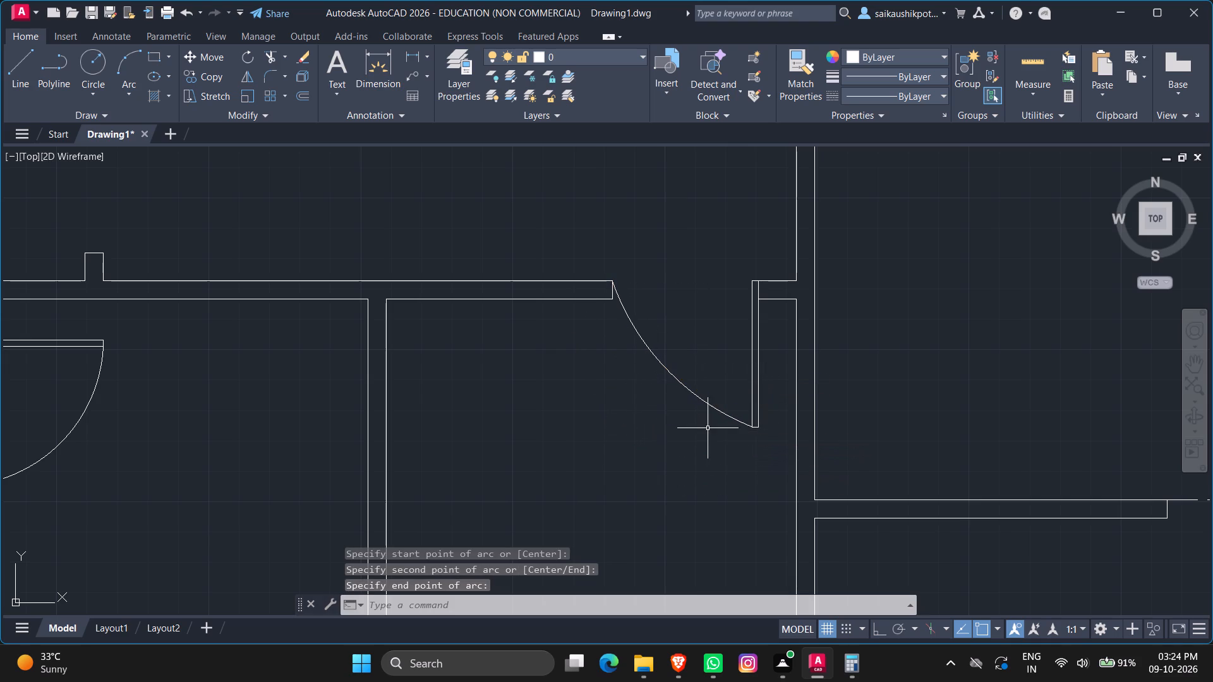
# Stretch the midpoint of the southeast small room's swing arc outward to the southwest, giving a radius of about 3'-11.7".
pyautogui.click(699, 378)
pyautogui.click(675, 410)
pyautogui.click(667, 368)
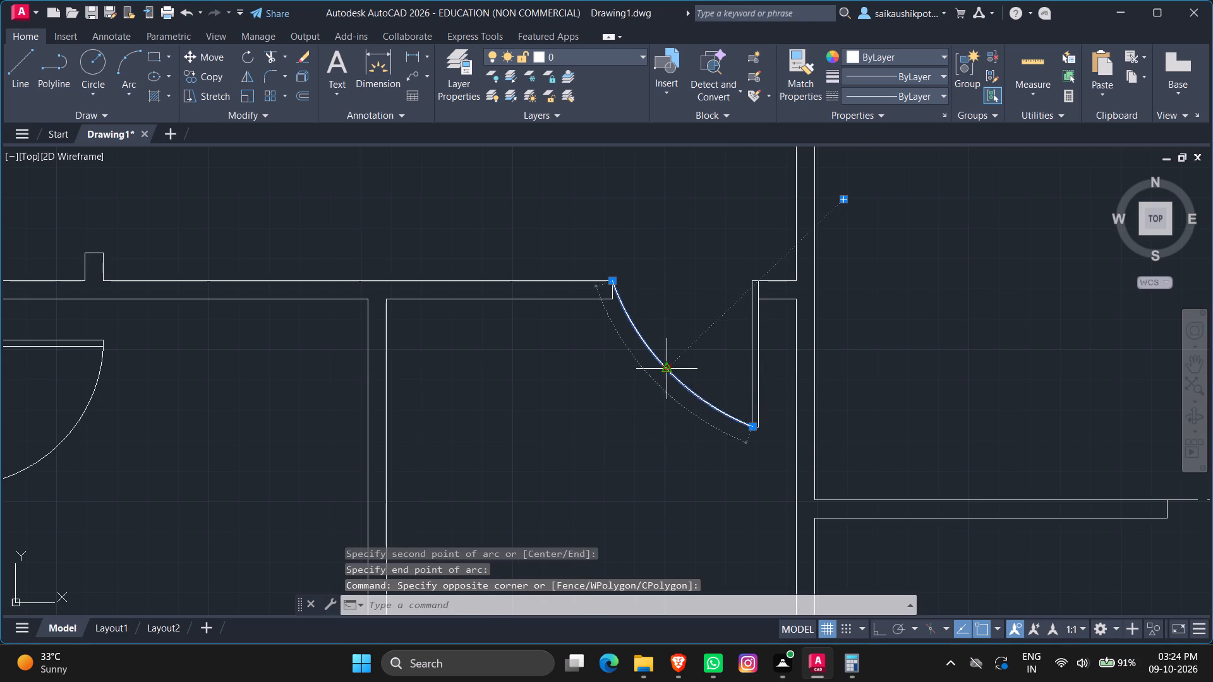
pyautogui.scroll(2, 660, 392)
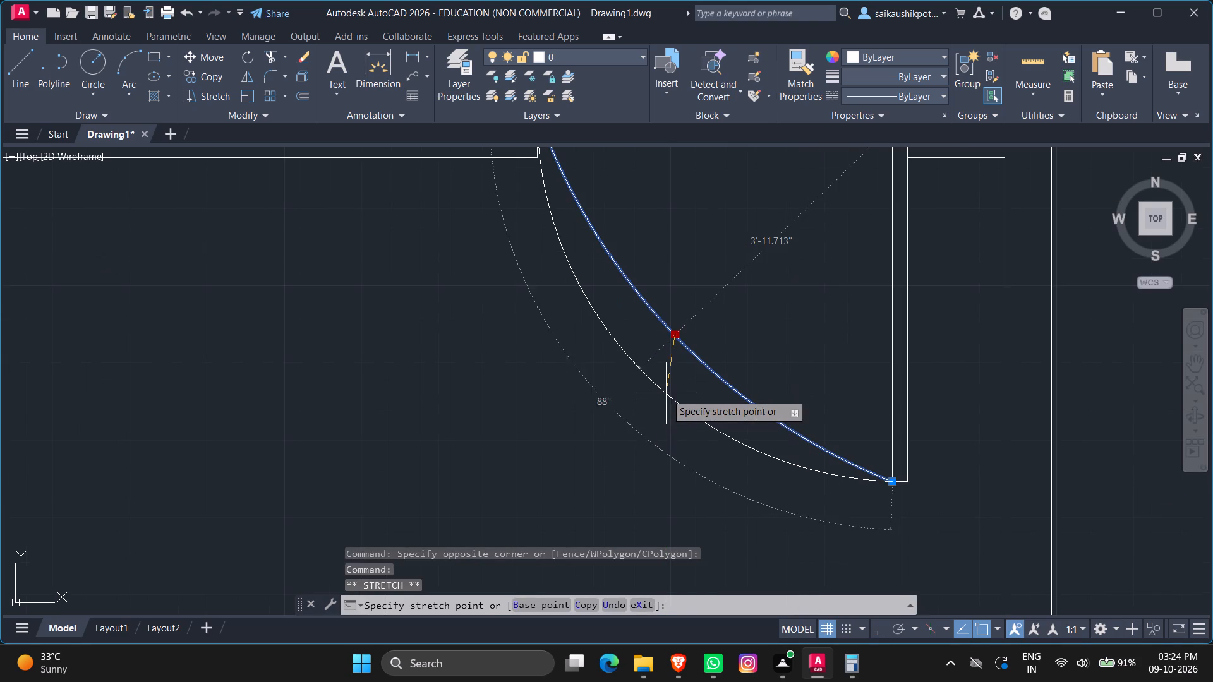
pyautogui.click(663, 393)
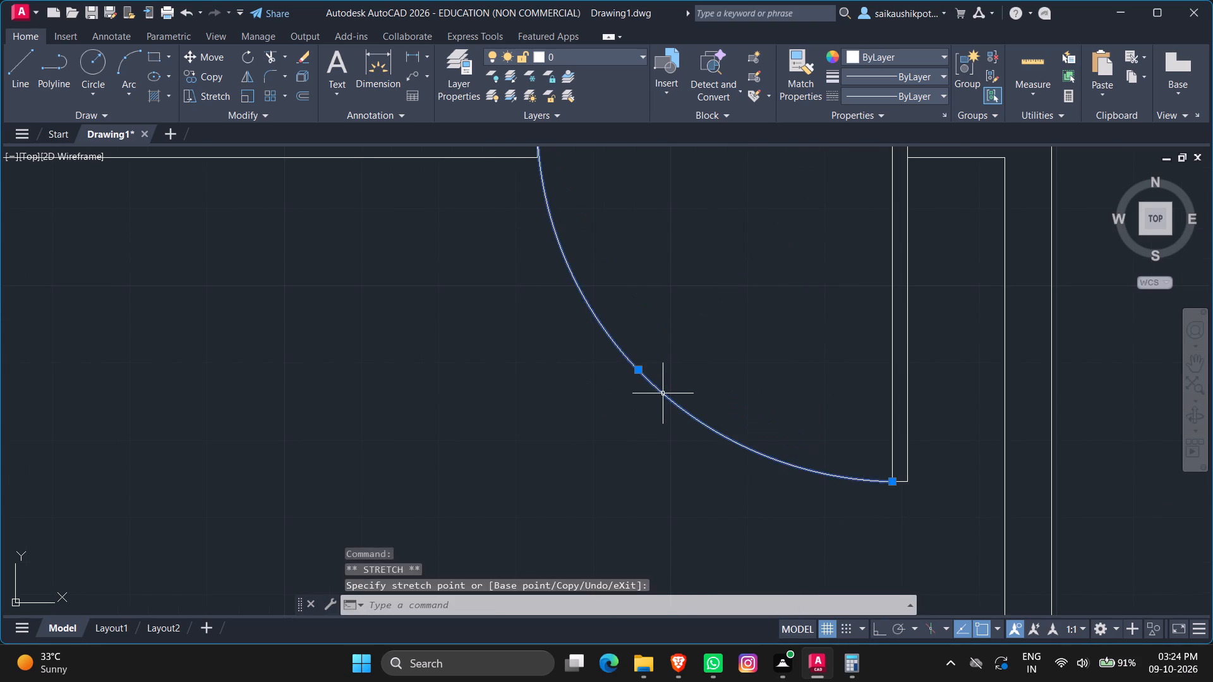
pyautogui.press('Escape')
# Draw a swing arc from the south stub's west corner at the middle room's west opening to the east end of its leaf.
pyautogui.scroll(-5, 663, 393)
pyautogui.scroll(2, 524, 356)
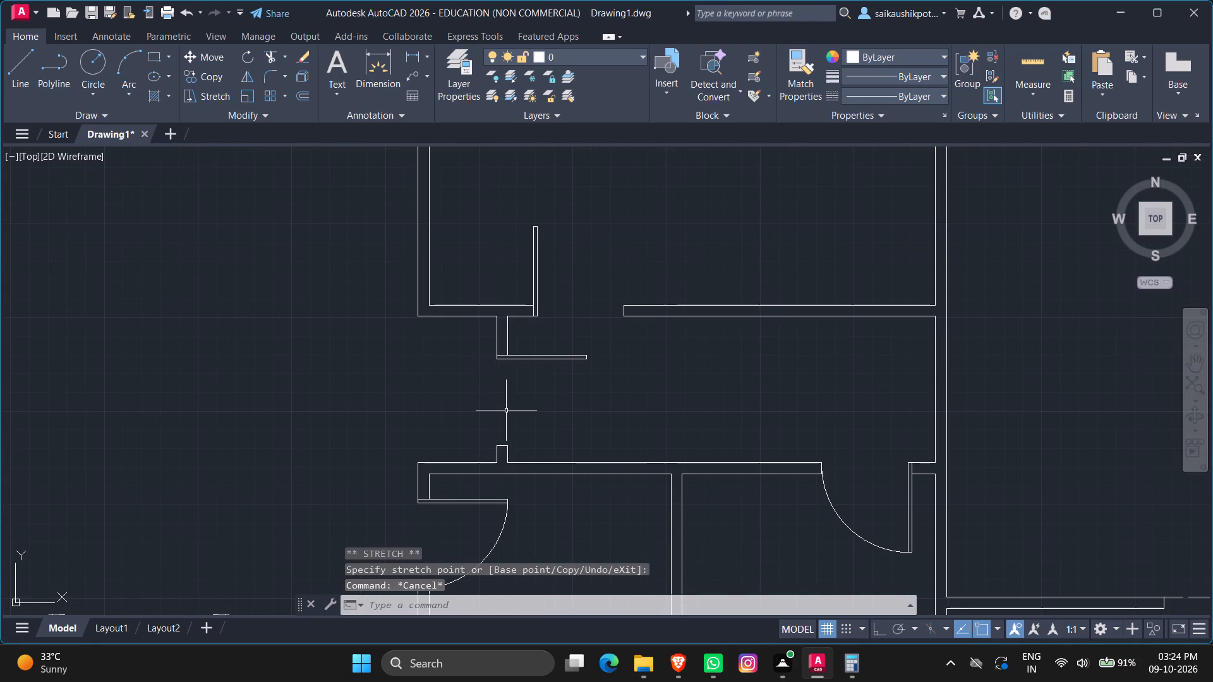
pyautogui.click(133, 70)
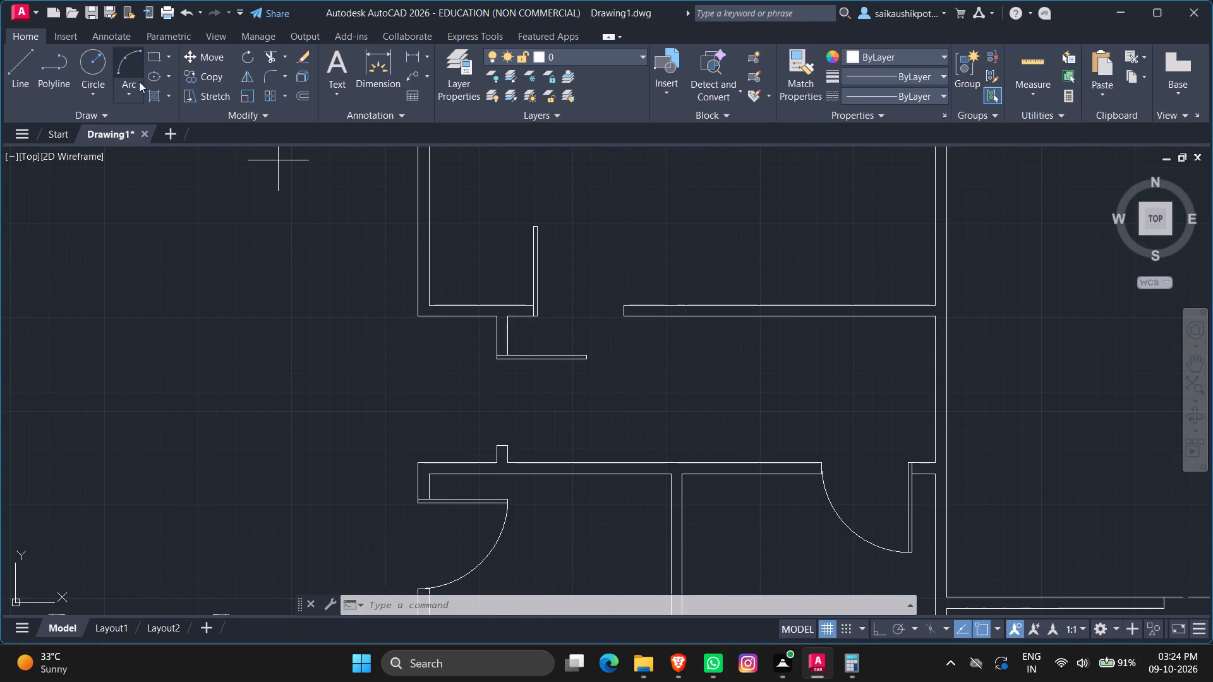
pyautogui.click(495, 446)
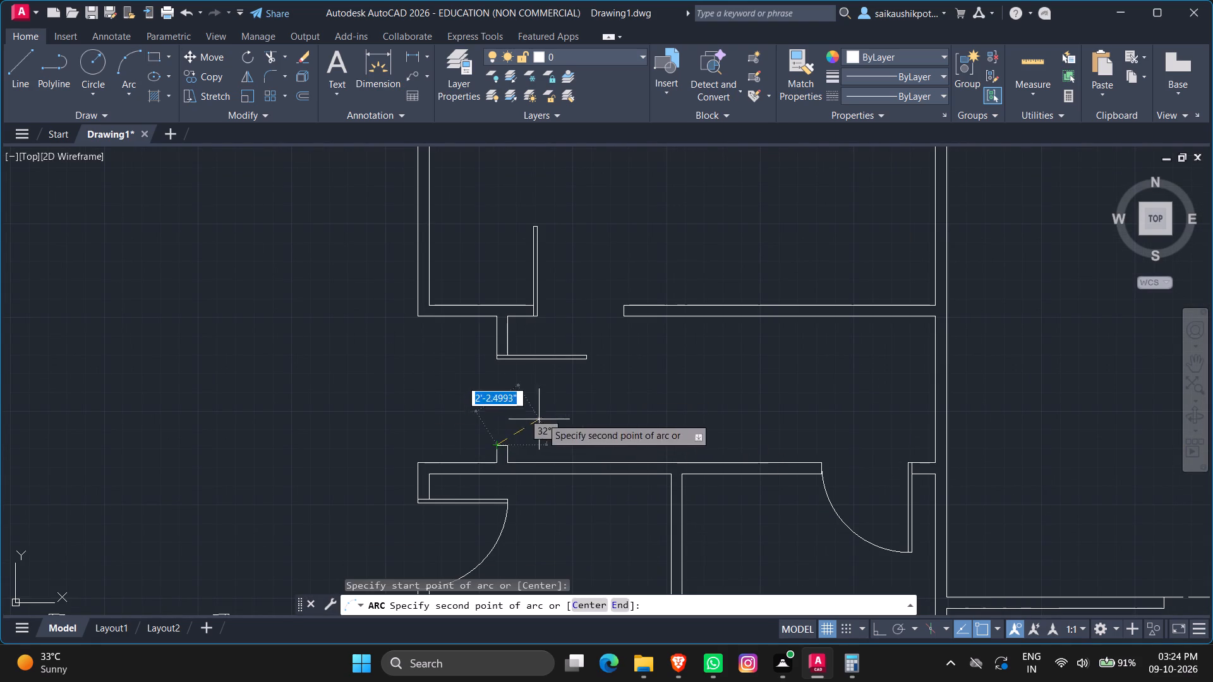
pyautogui.click(543, 417)
pyautogui.click(585, 356)
# Stretch the midpoint of the middle room's swing arc outward to the southeast, giving a radius of about 3'-9.5".
pyautogui.scroll(-2, 571, 394)
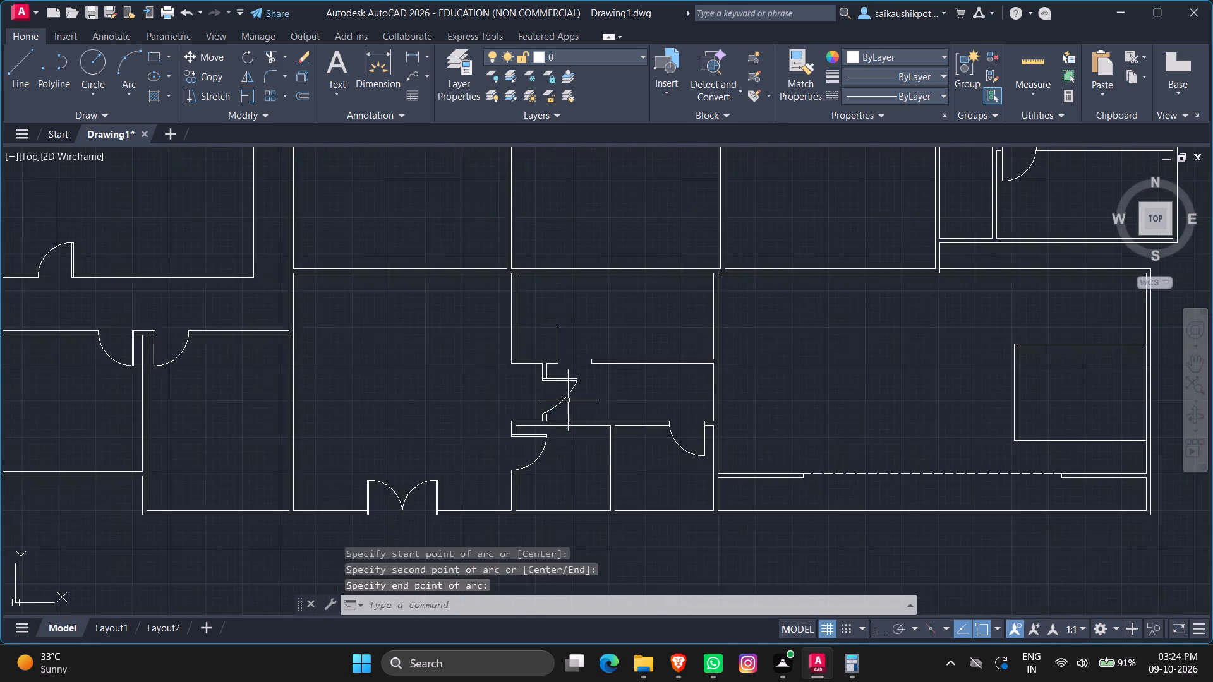
pyautogui.scroll(3, 548, 398)
pyautogui.click(614, 440)
pyautogui.click(565, 404)
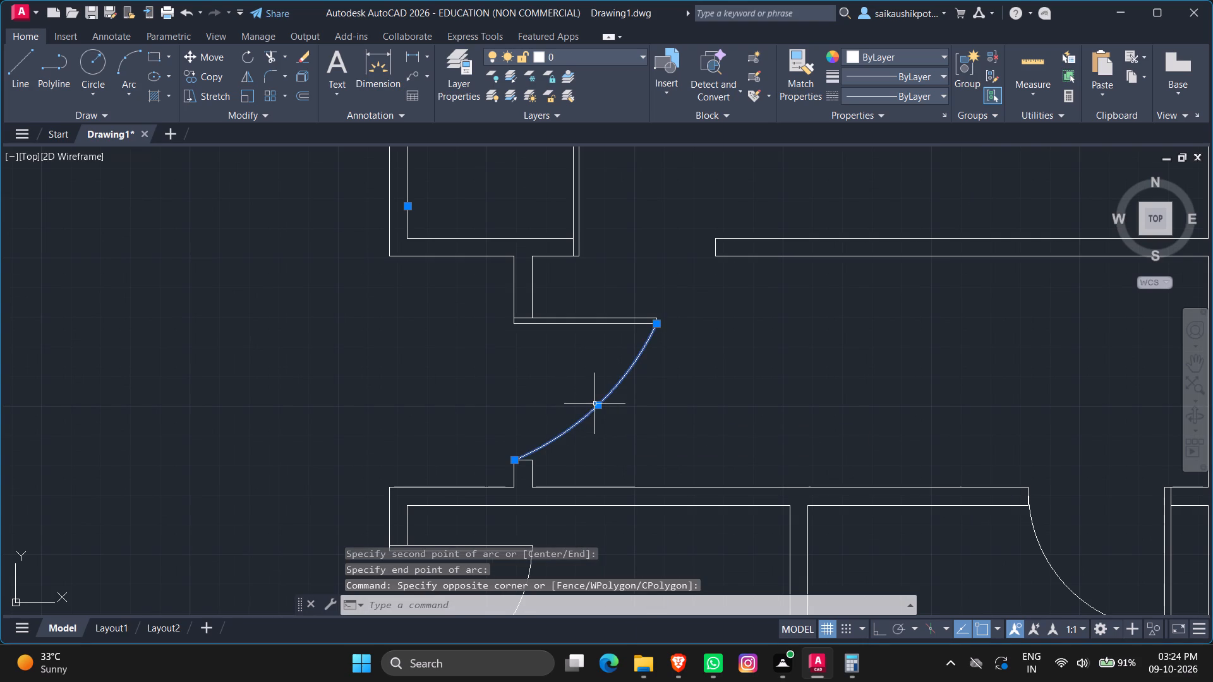
pyautogui.click(598, 404)
pyautogui.scroll(2, 615, 417)
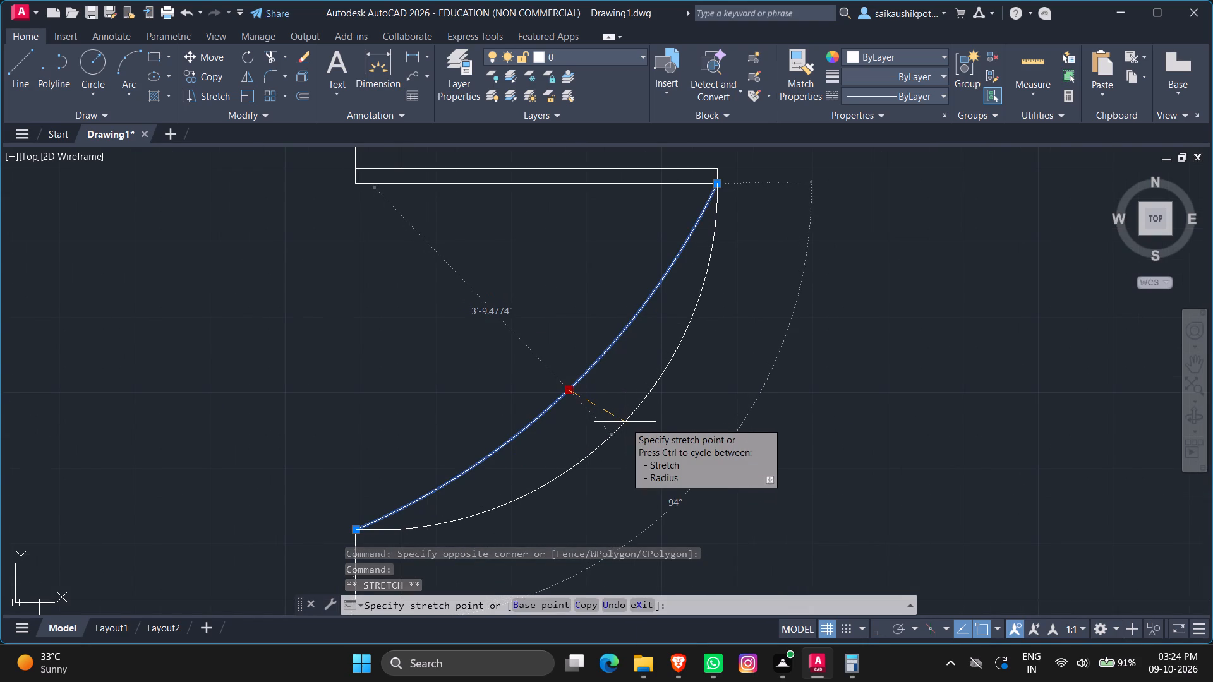
pyautogui.click(625, 422)
pyautogui.scroll(-3, 628, 431)
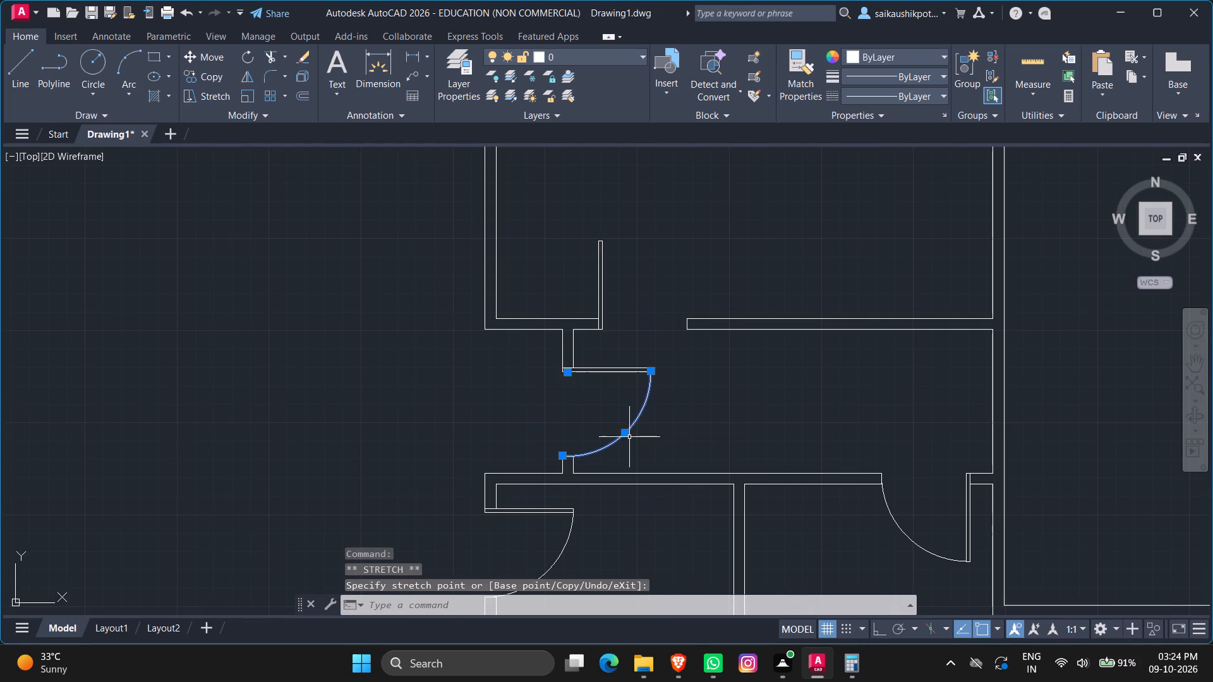
pyautogui.press('Escape')
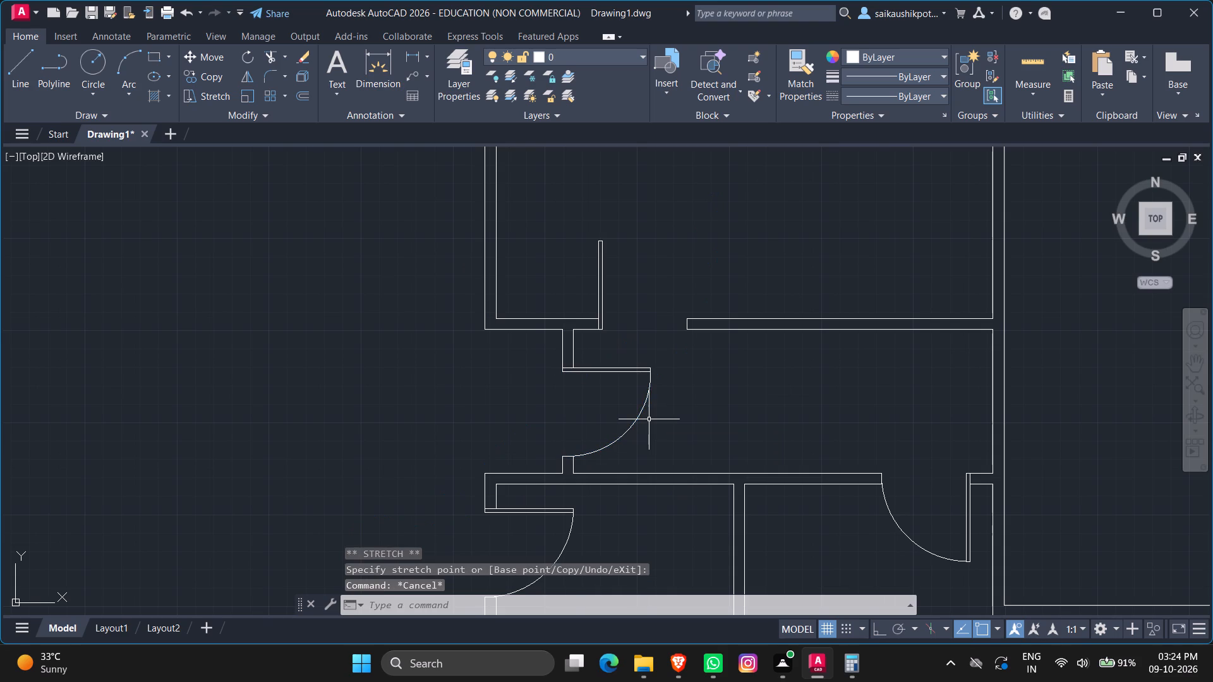
# Draw a three-point swing arc from the east jamb of the opening north of the middle room to its leaf's north end.
pyautogui.scroll(-1, 644, 242)
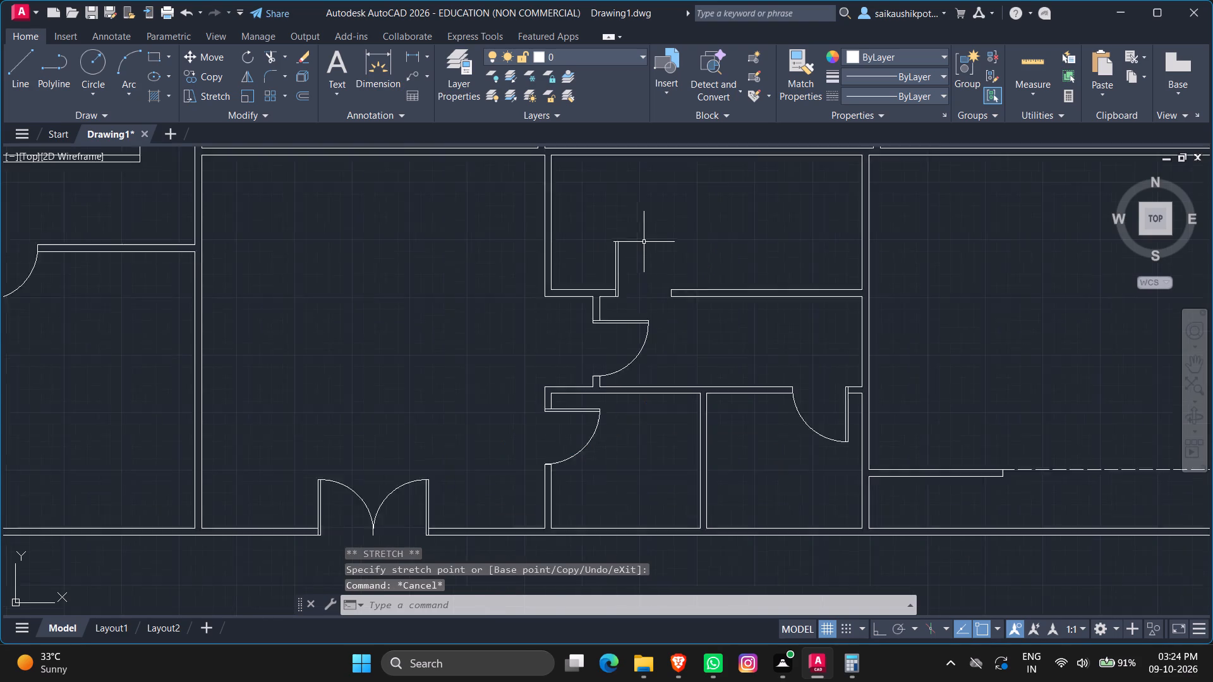
pyautogui.scroll(-1, 644, 242)
pyautogui.scroll(3, 629, 218)
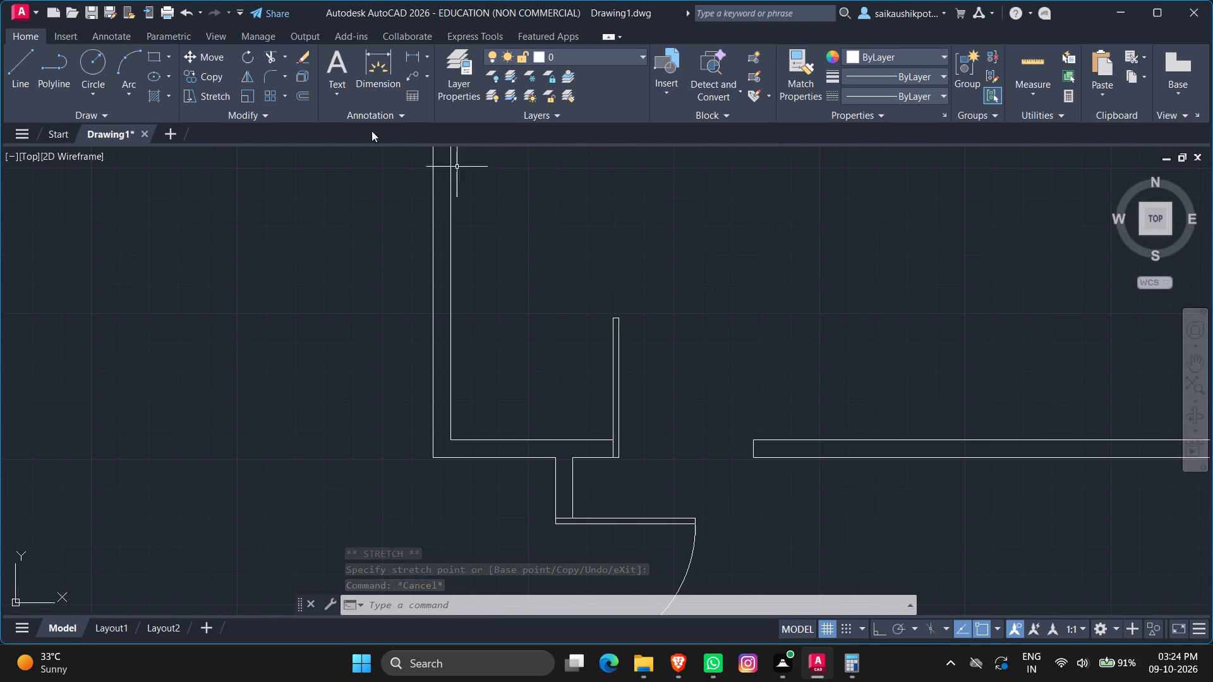
pyautogui.click(124, 61)
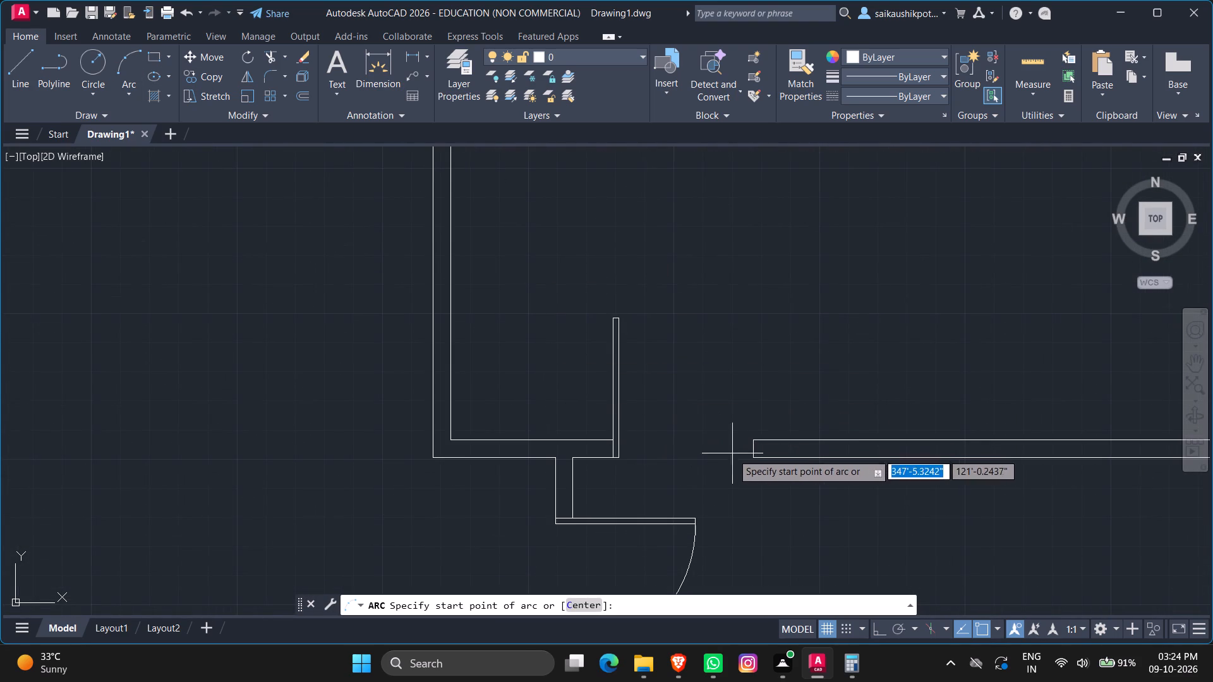
pyautogui.click(755, 459)
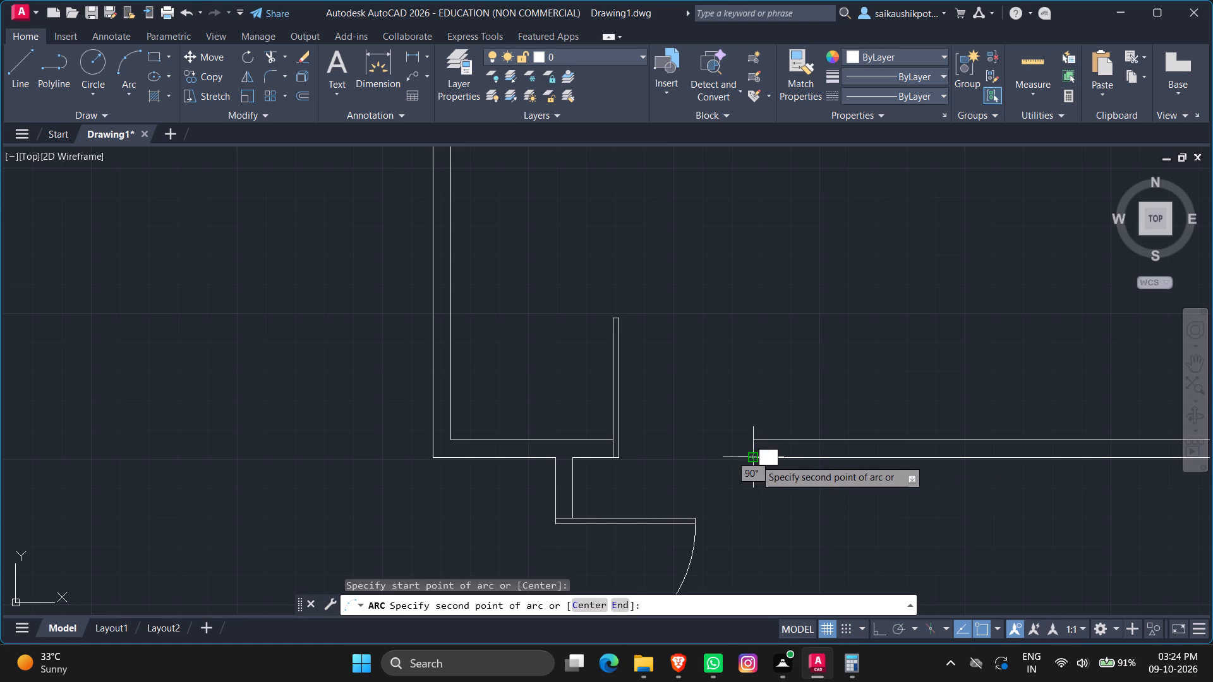
pyautogui.click(718, 373)
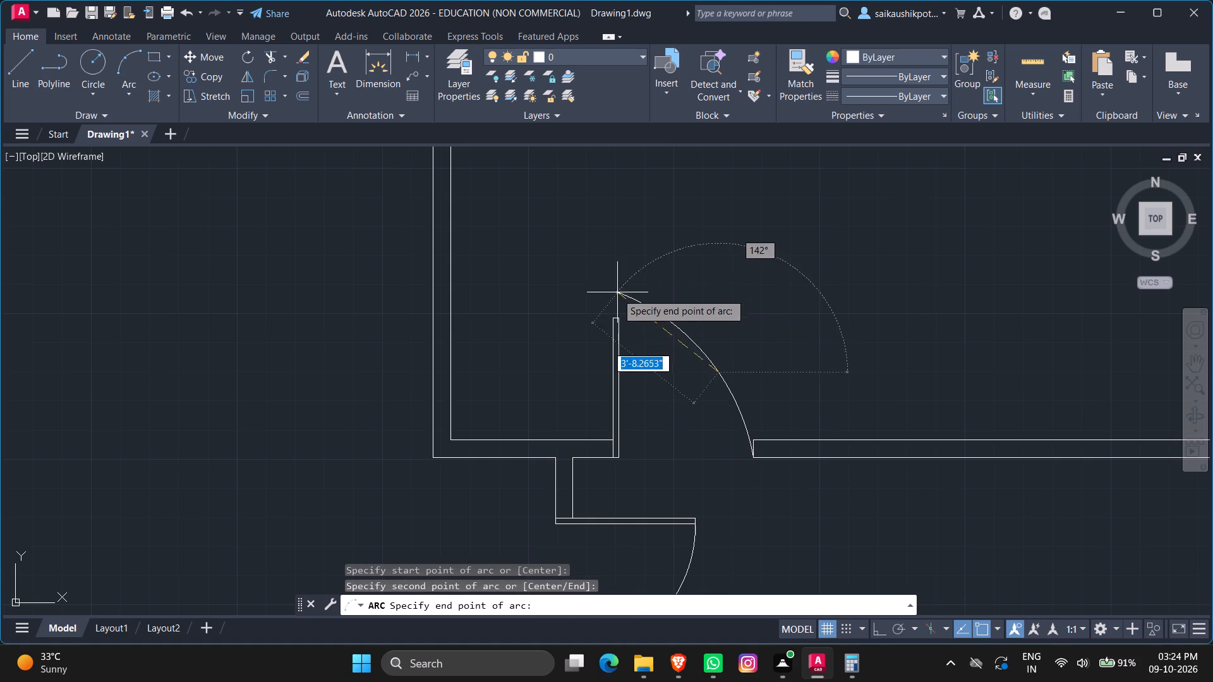
pyautogui.click(617, 323)
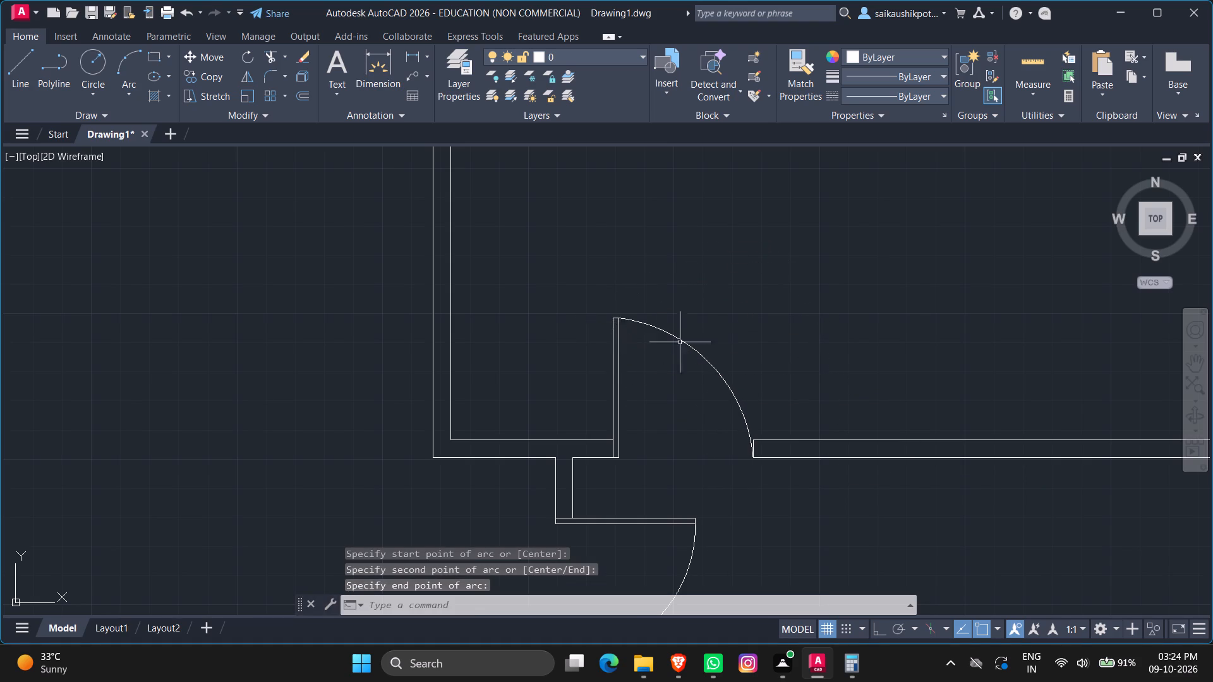
# Examine the new swing arc and the door layout across the whole floor plan.
pyautogui.scroll(2, 701, 352)
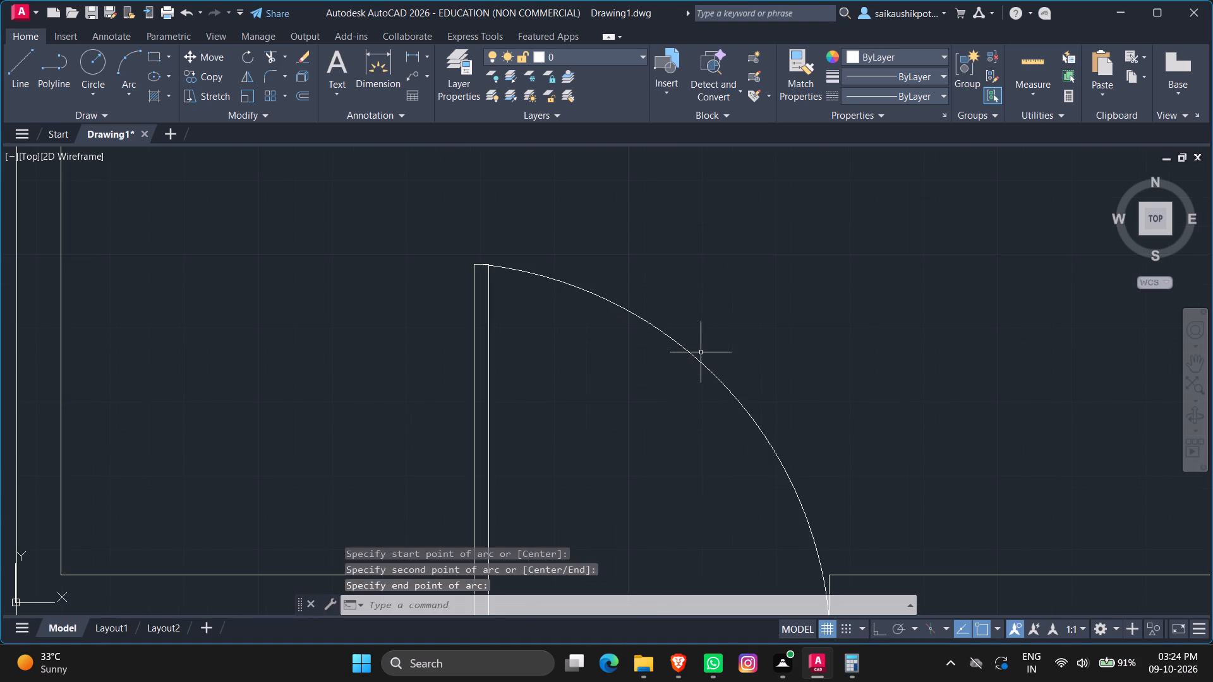
pyautogui.scroll(-3, 701, 352)
pyautogui.scroll(2, 700, 357)
pyautogui.scroll(-4, 713, 357)
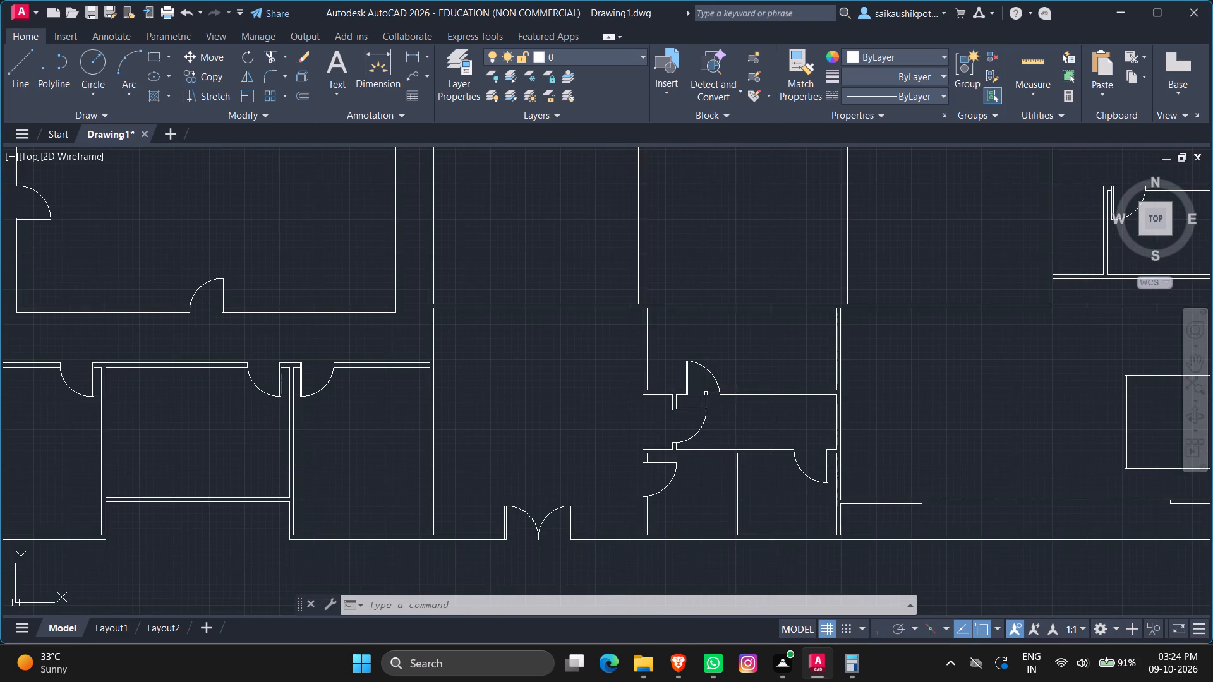
pyautogui.scroll(-3, 706, 396)
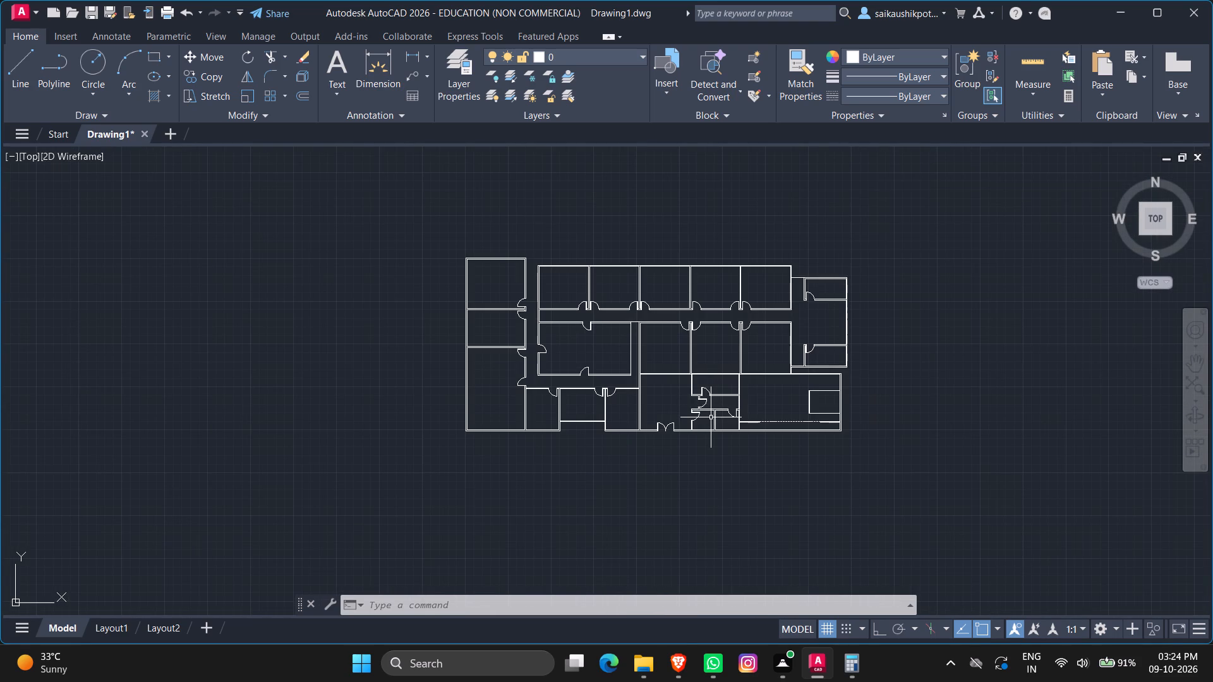
pyautogui.scroll(-2, 757, 411)
pyautogui.scroll(2, 758, 429)
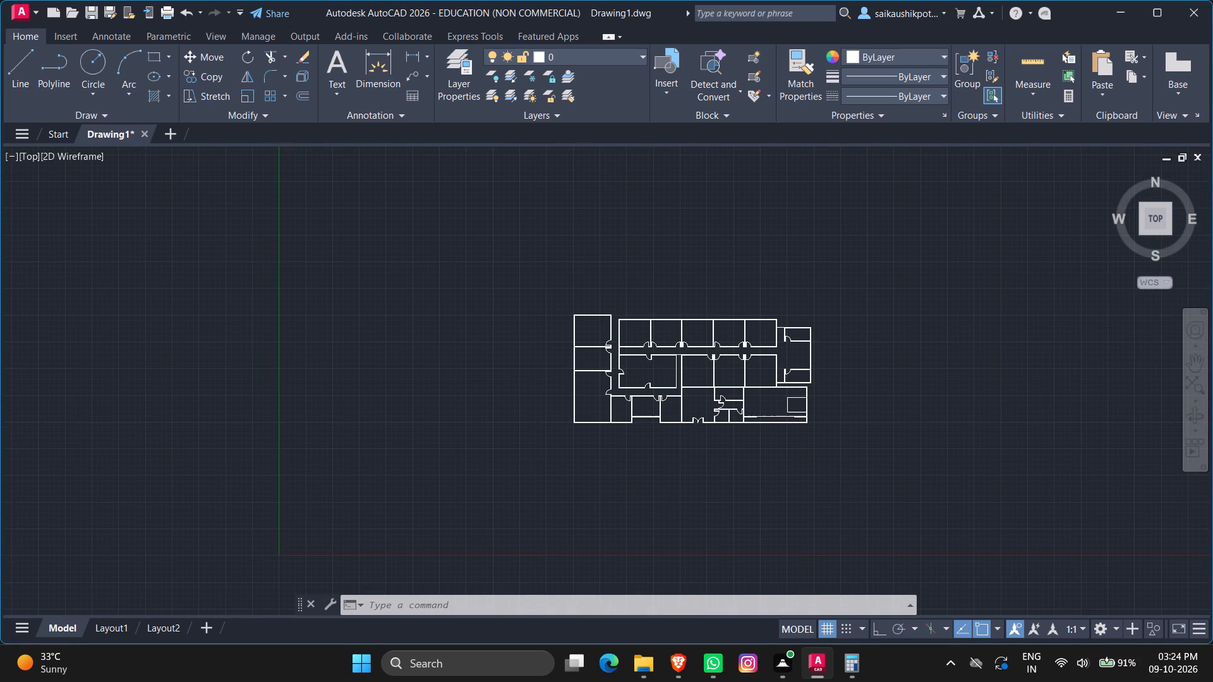
pyautogui.press('Escape')
pyautogui.press('Escape')
pyautogui.scroll(-3, 789, 421)
pyautogui.scroll(2, 651, 407)
pyautogui.scroll(-2, 767, 416)
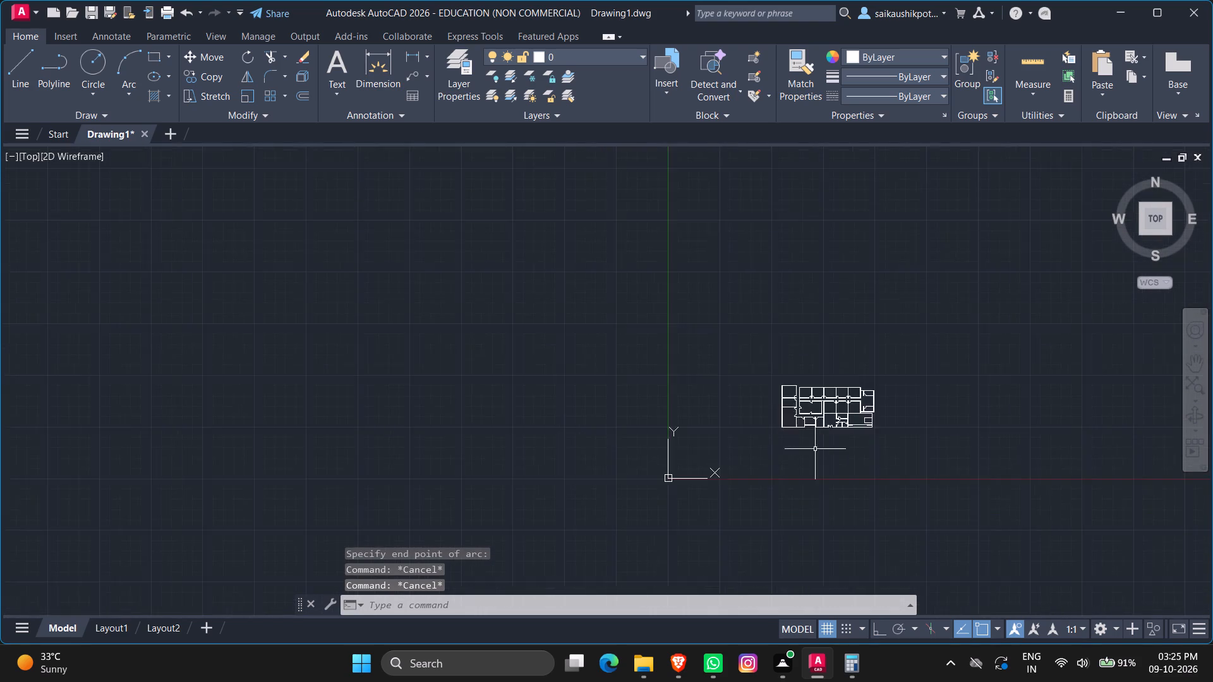
pyautogui.scroll(2, 825, 456)
pyautogui.scroll(-1, 738, 395)
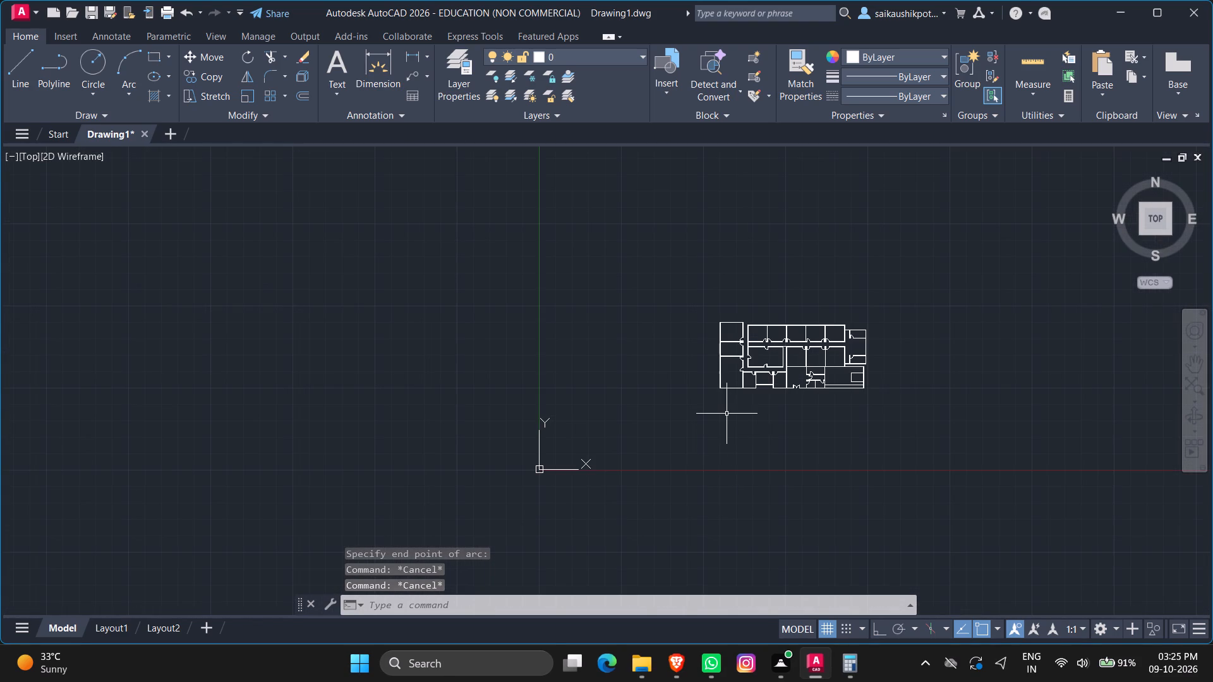
pyautogui.scroll(3, 747, 380)
pyautogui.scroll(-2, 759, 337)
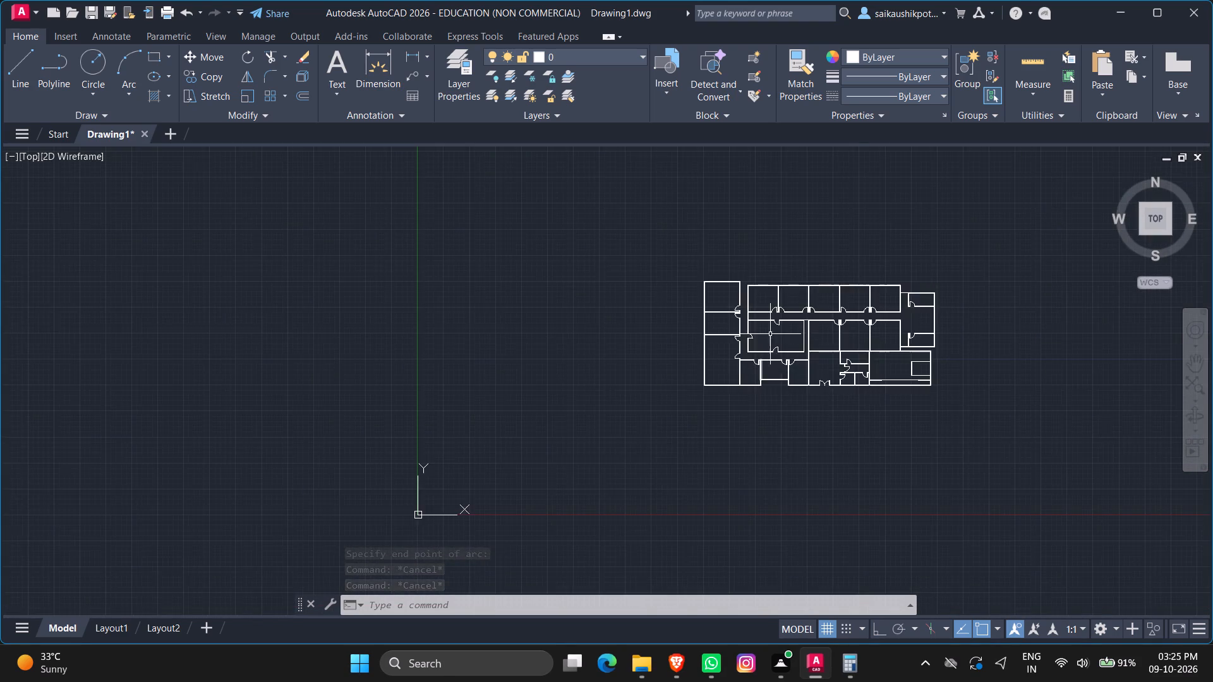
# Offset both inner north wall lines of the large west-central room 4' inward, on either side of the door.
pyautogui.scroll(5, 770, 300)
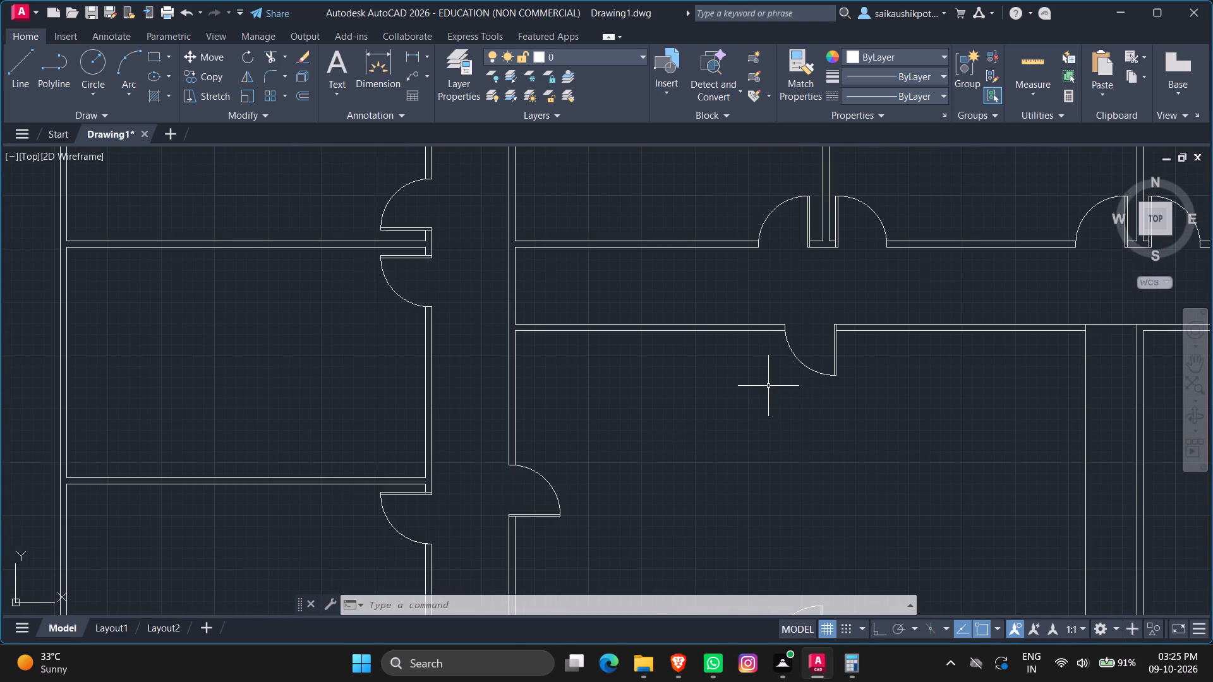
pyautogui.scroll(-1, 768, 386)
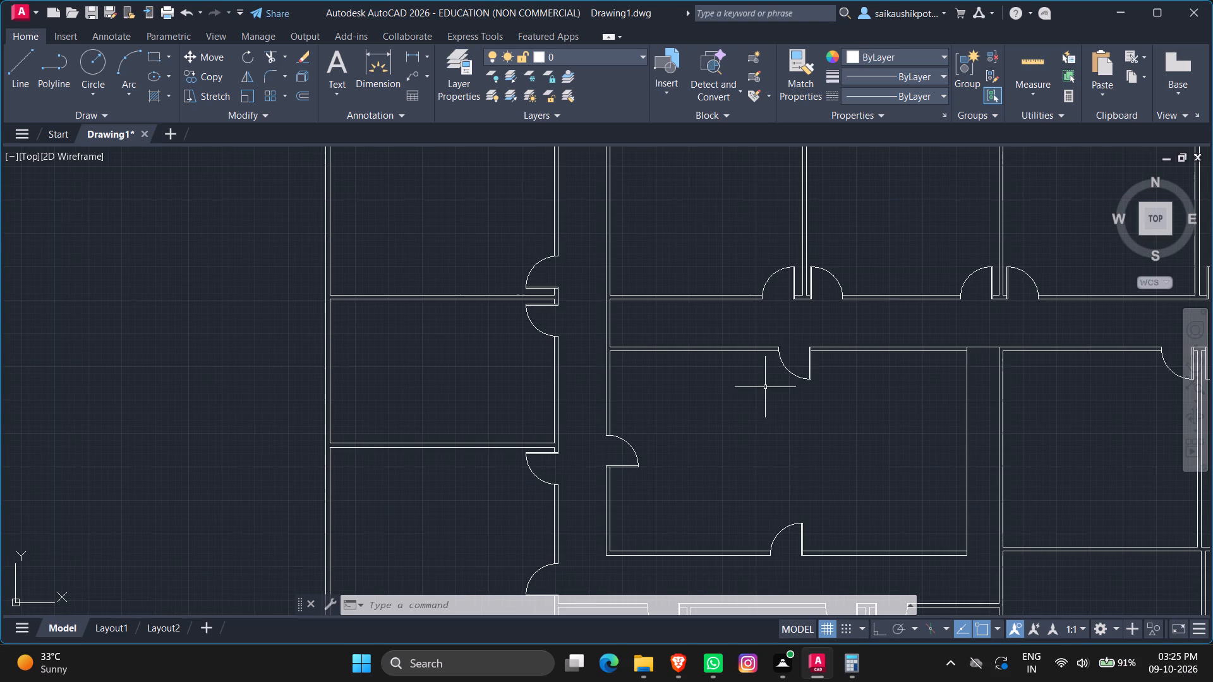
pyautogui.press('Escape')
pyautogui.press('Escape')
pyautogui.press('Escape')
pyautogui.press('o')
pyautogui.press('Return')
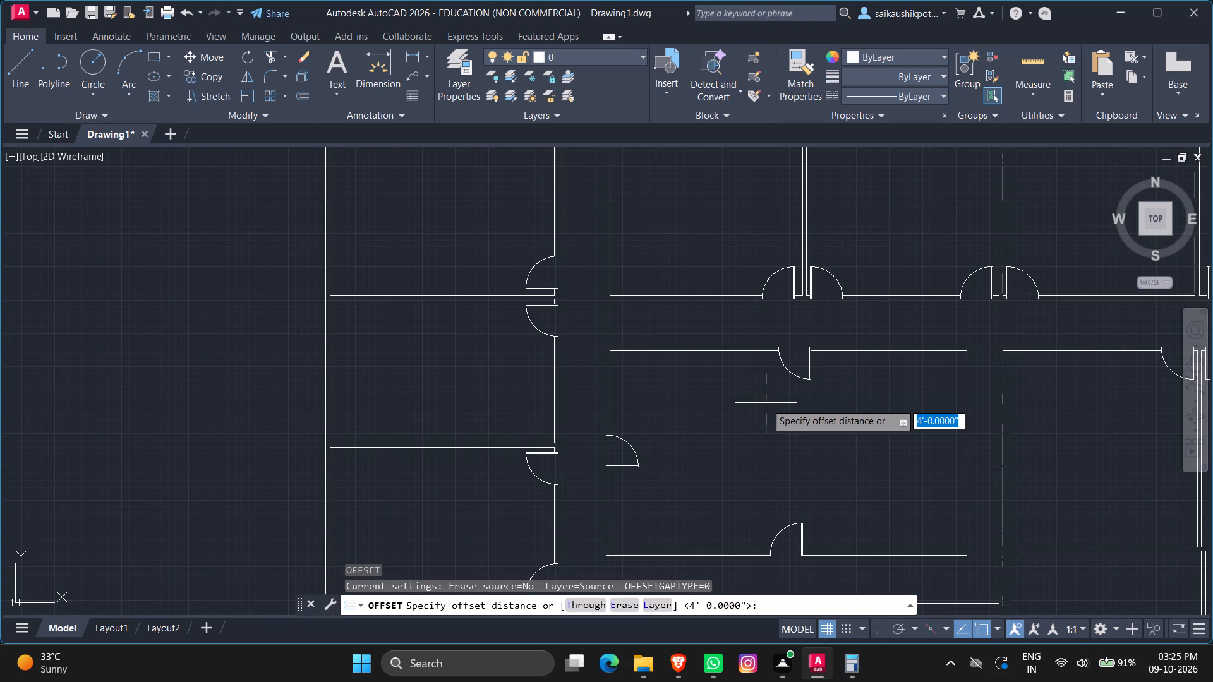
pyautogui.write("4'")
pyautogui.press('Return')
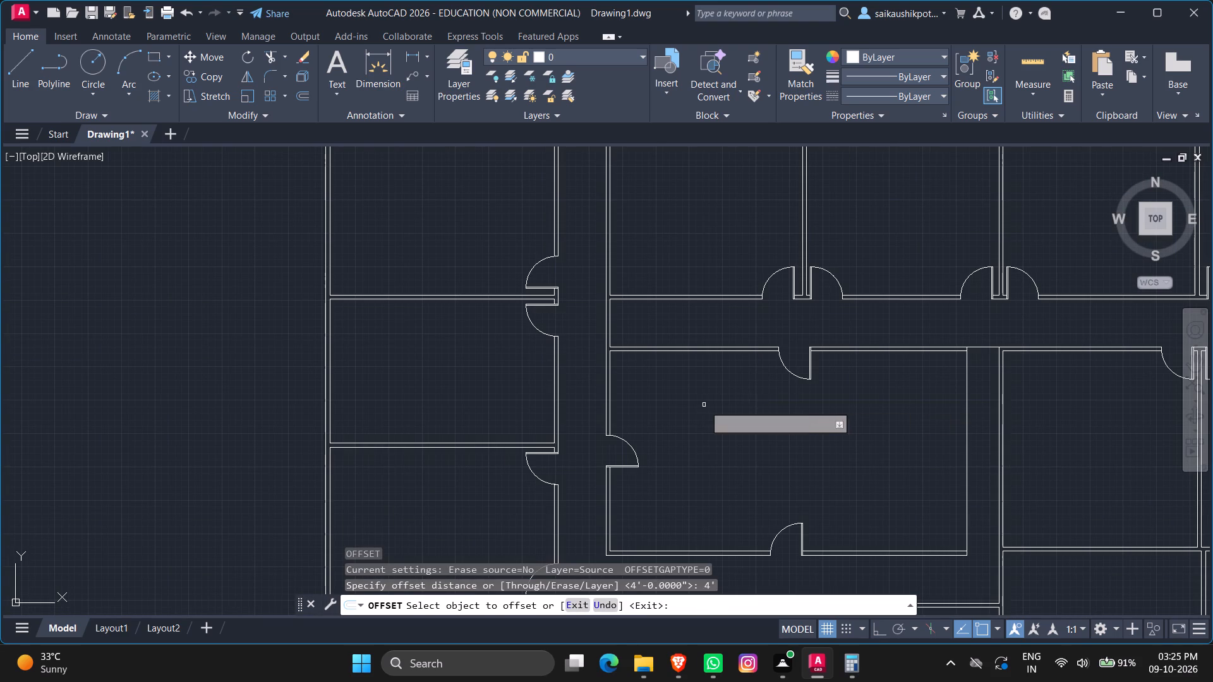
pyautogui.click(713, 350)
pyautogui.click(721, 396)
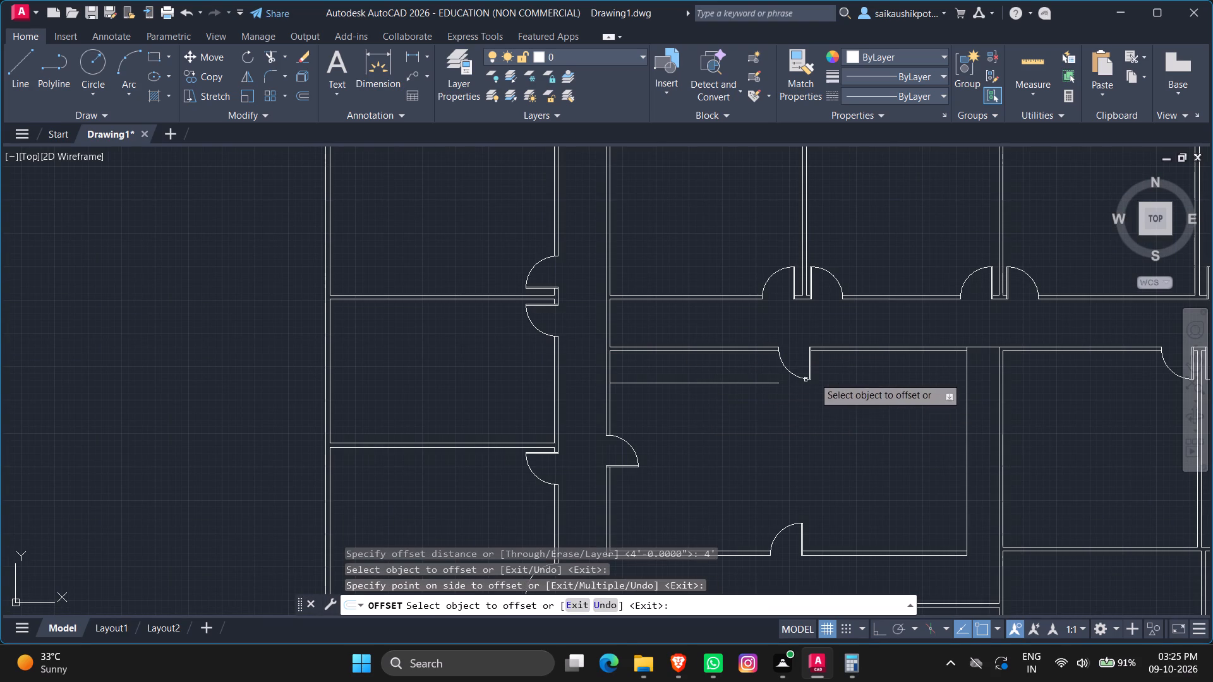
pyautogui.click(838, 352)
pyautogui.click(842, 383)
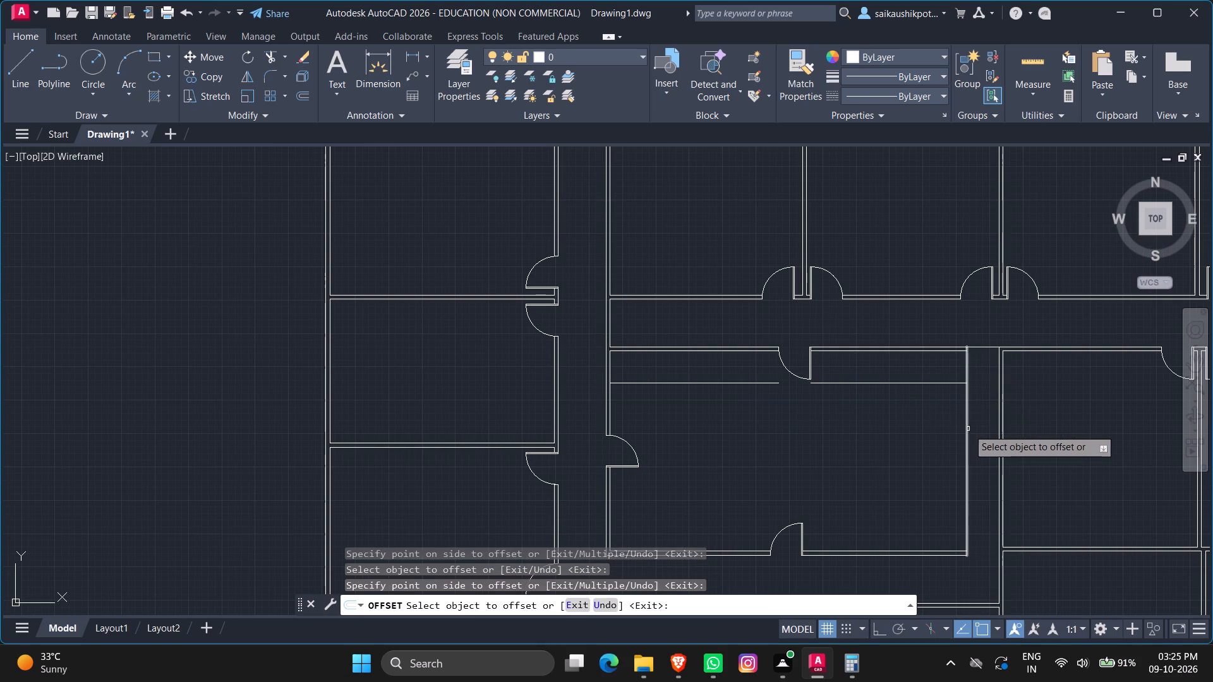
# Offset the large room's east wall line and both inner south wall lines 4' inward.
pyautogui.click(966, 429)
pyautogui.click(922, 438)
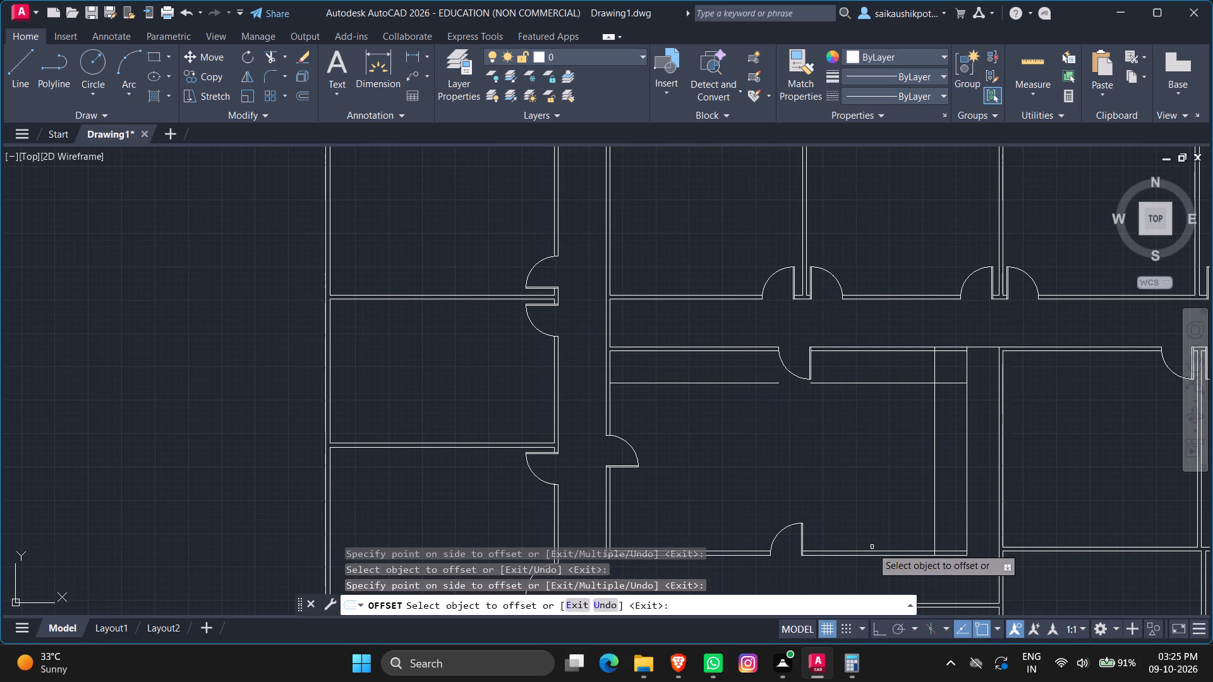
pyautogui.click(871, 551)
pyautogui.click(871, 519)
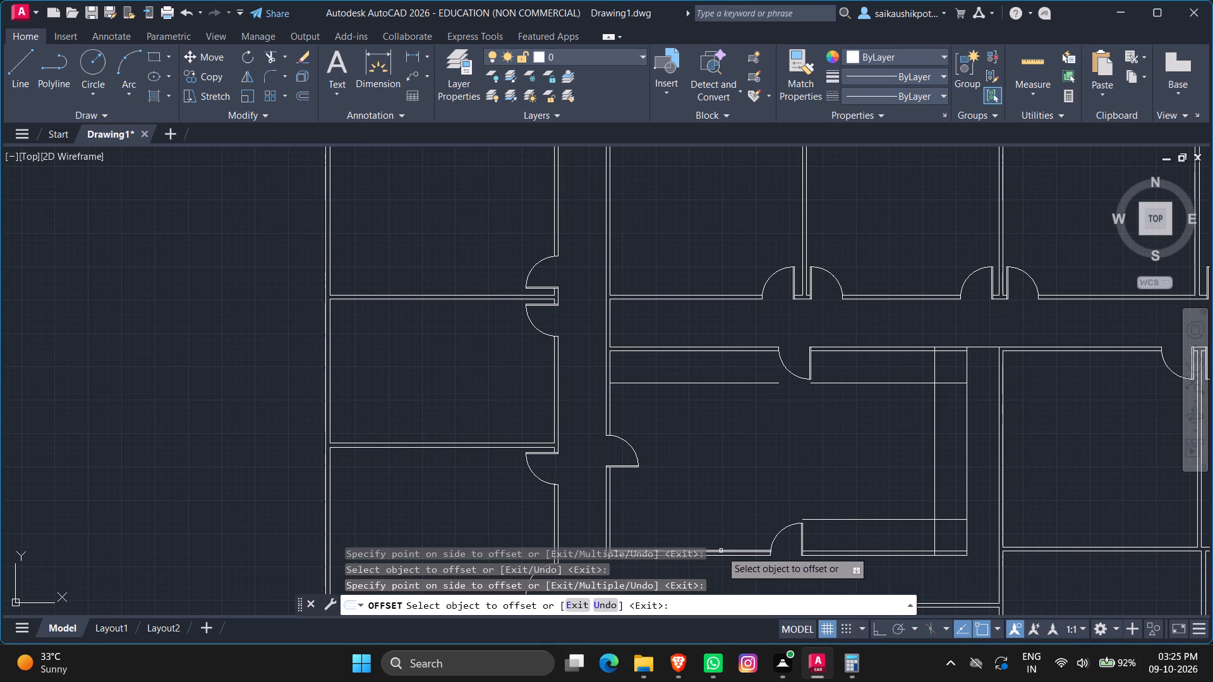
pyautogui.click(723, 551)
pyautogui.click(737, 509)
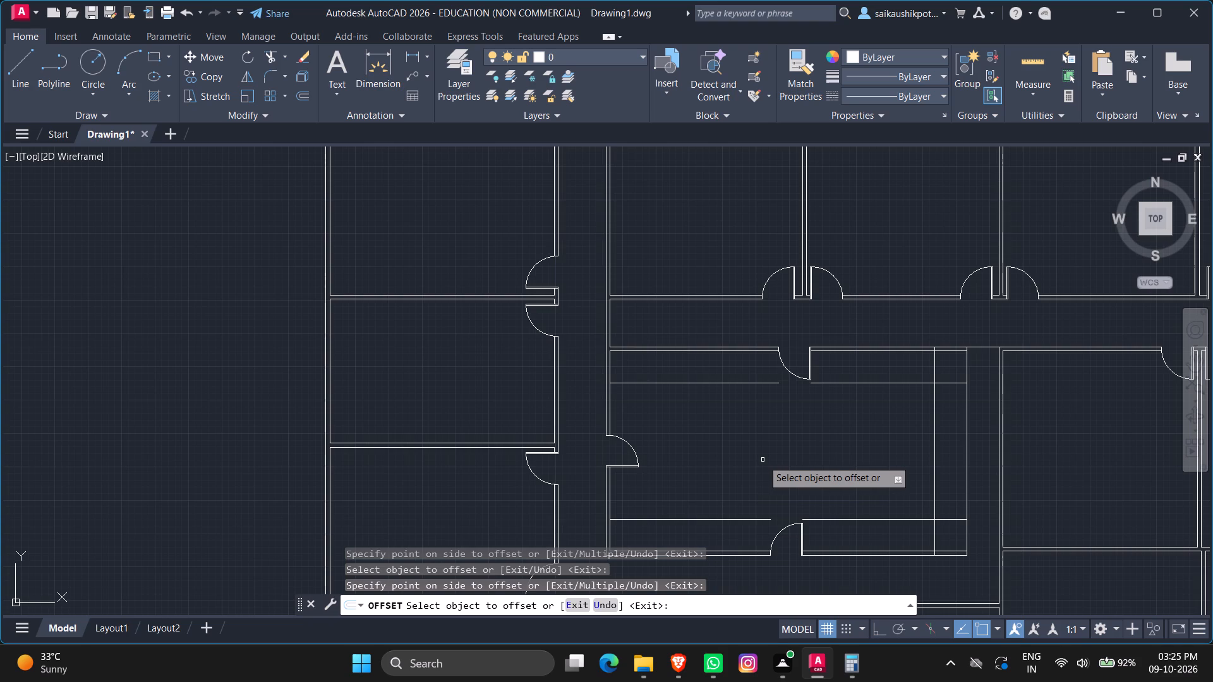
# Offset the large room's two inner west wall lines, south and north of the door, 4' inward.
pyautogui.scroll(-1, 804, 455)
pyautogui.scroll(1, 679, 468)
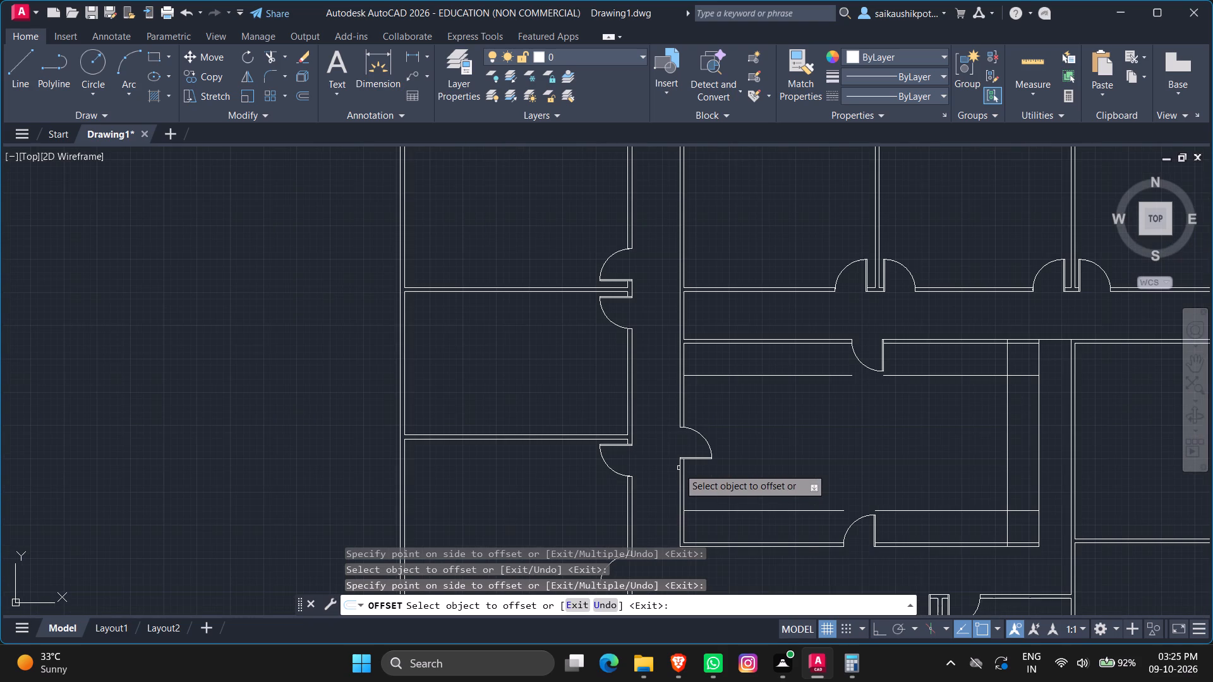
pyautogui.click(684, 475)
pyautogui.click(765, 495)
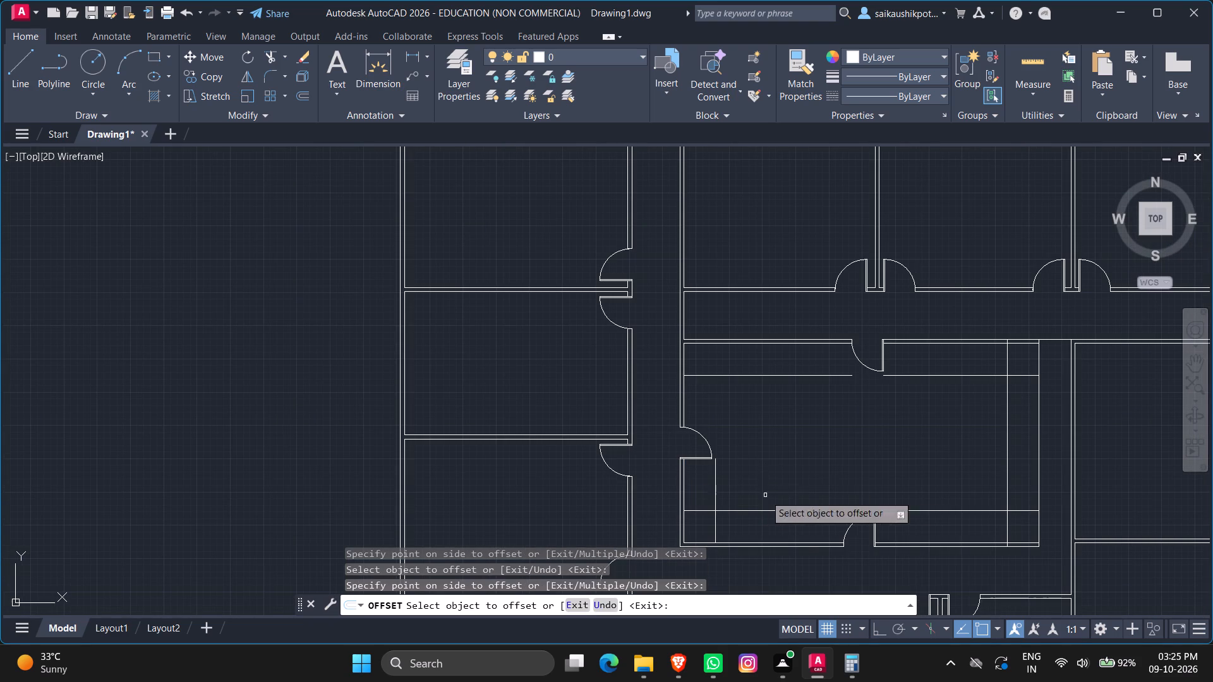
pyautogui.click(684, 390)
pyautogui.click(774, 430)
pyautogui.press('Escape')
pyautogui.press('Escape')
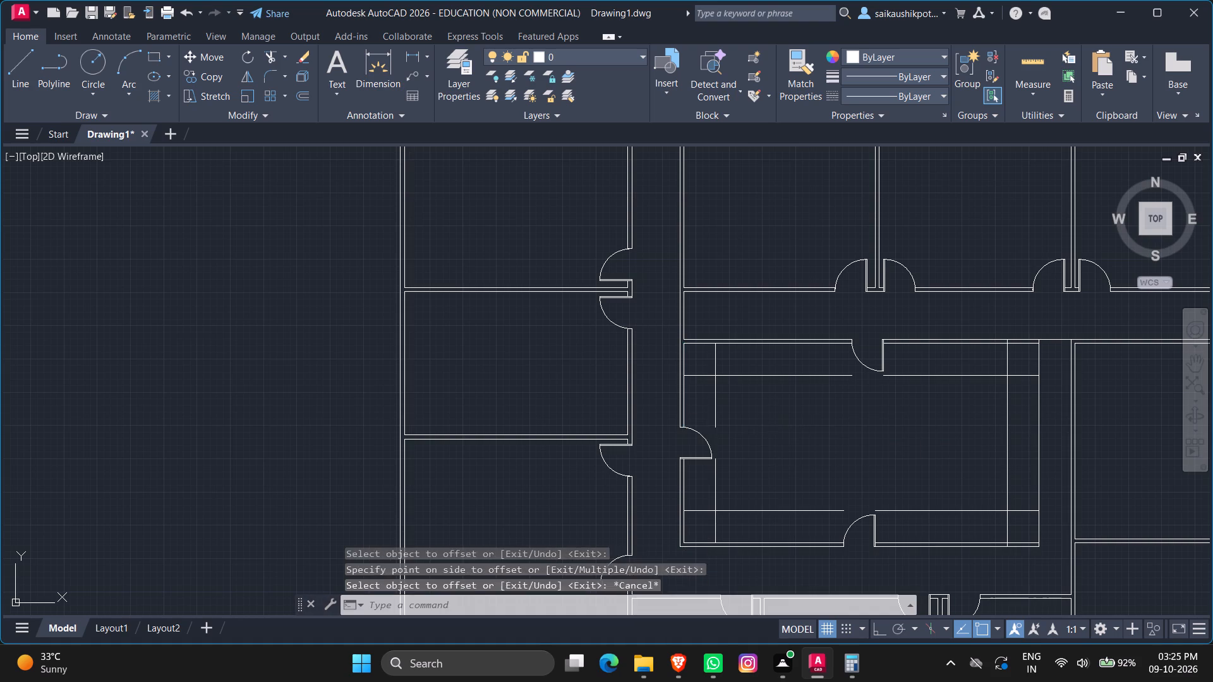
pyautogui.press('Escape')
pyautogui.press('Escape')
# Trim the overlapping ends of the offset lines at the large room's northwest and southwest corners.
pyautogui.press('t')
pyautogui.press('r')
pyautogui.press('Return')
pyautogui.press('Return')
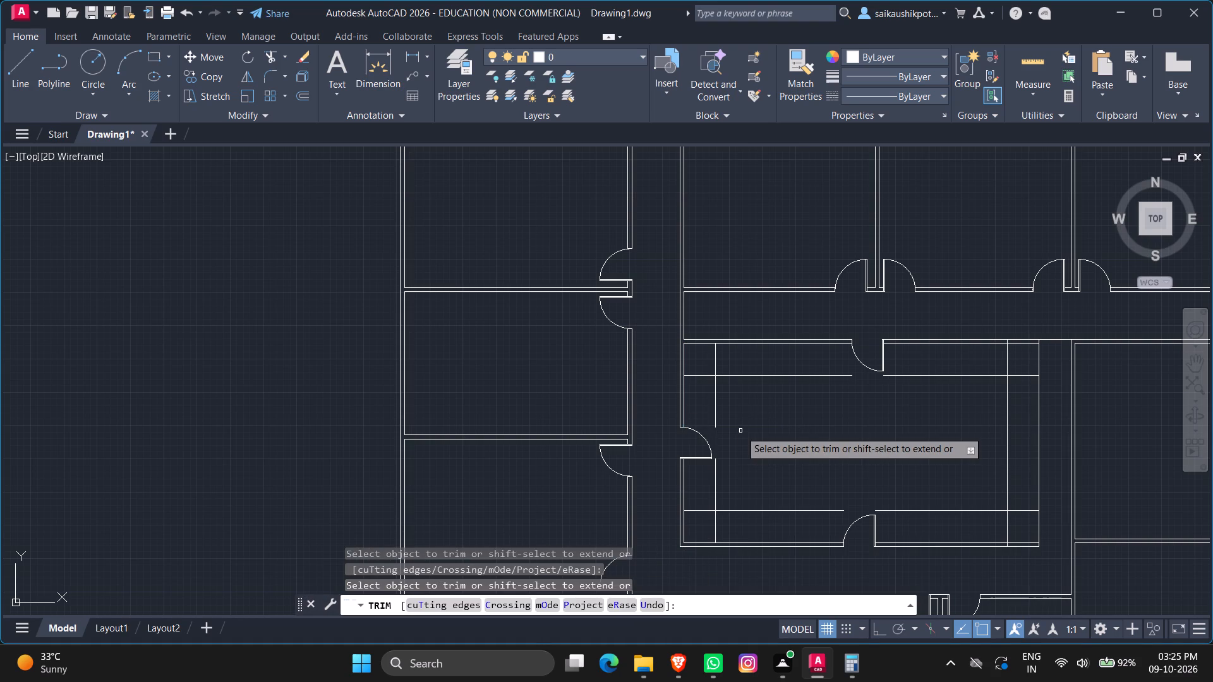
pyautogui.scroll(3, 708, 362)
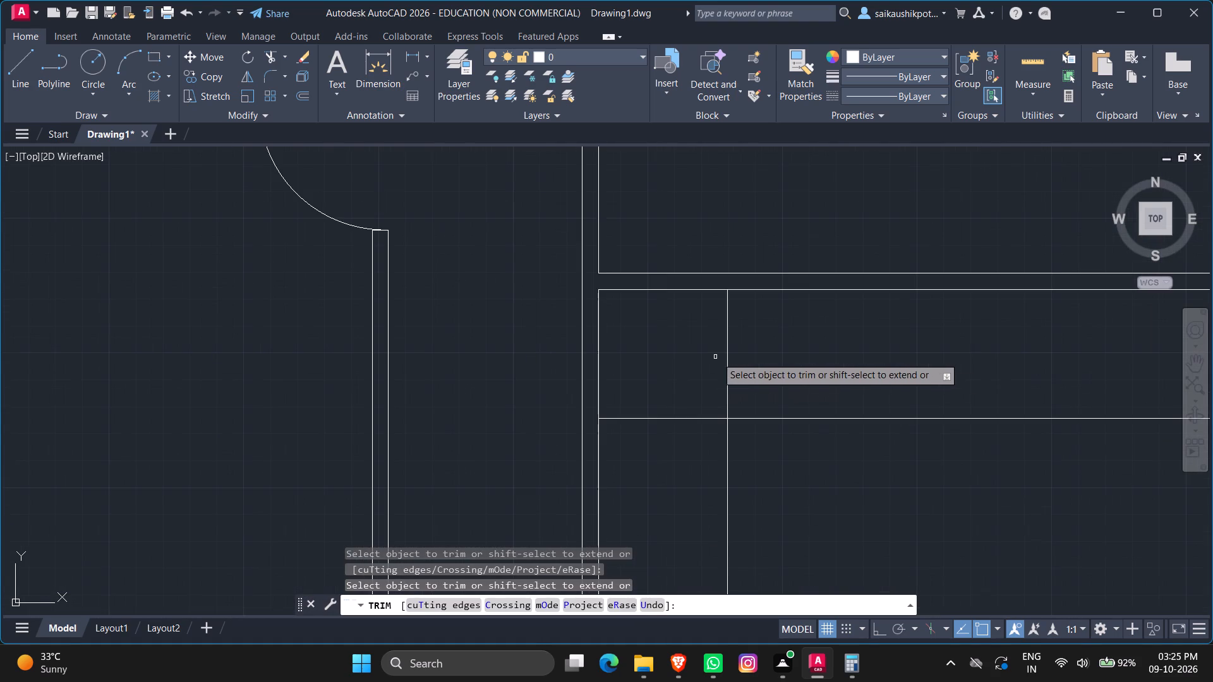
pyautogui.moveTo(768, 354); pyautogui.dragTo(683, 475)
pyautogui.scroll(-1, 681, 437)
pyautogui.scroll(-3, 740, 359)
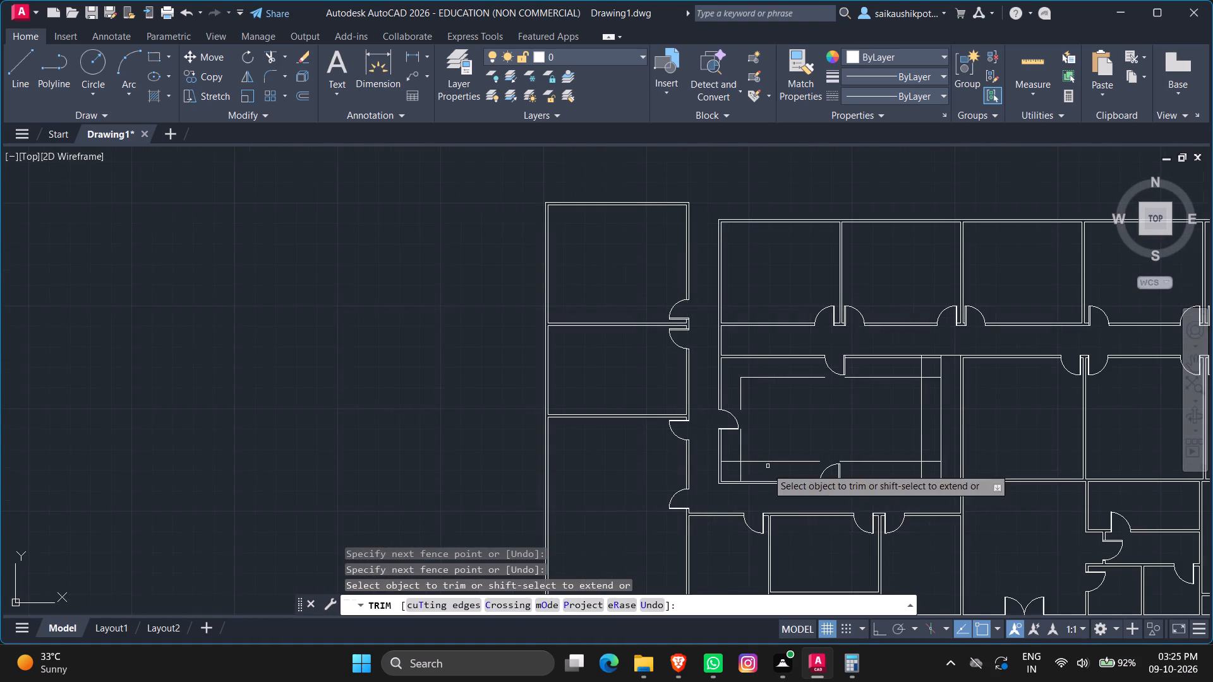
pyautogui.scroll(-1, 766, 446)
pyautogui.scroll(5, 742, 482)
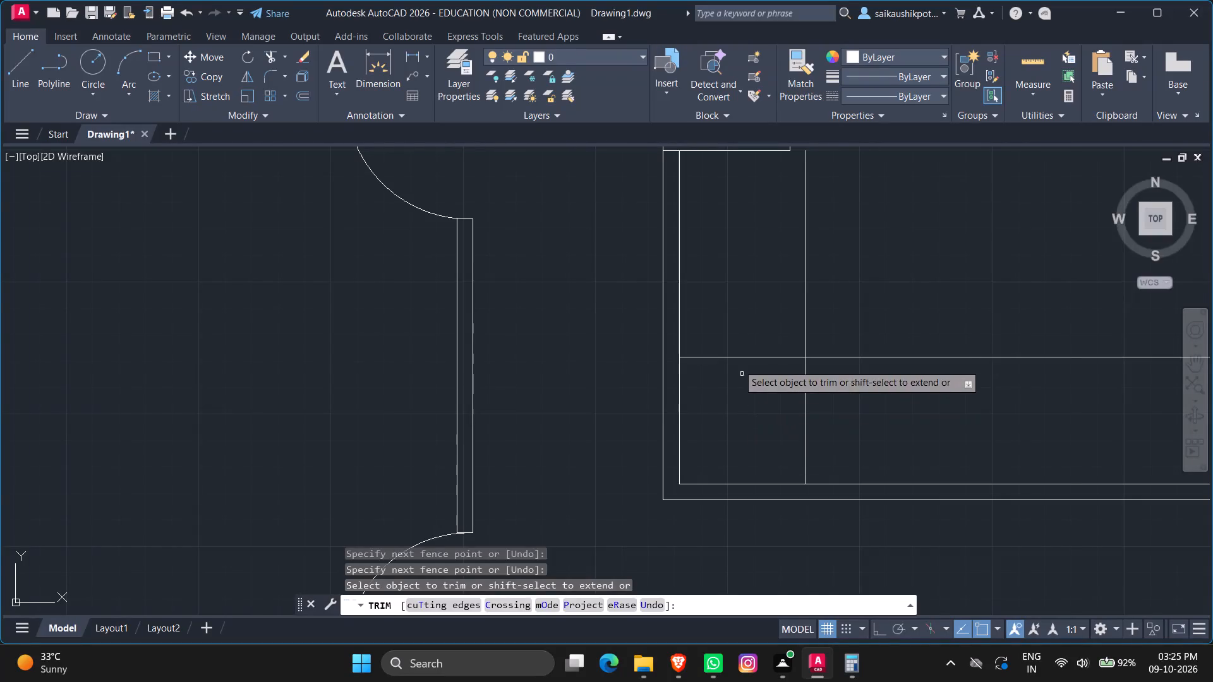
pyautogui.moveTo(735, 333); pyautogui.dragTo(849, 445)
# Trim the offset lines' overlapping ends at the large room's southeast corner, including the stub inside the south wall.
pyautogui.scroll(-5, 751, 475)
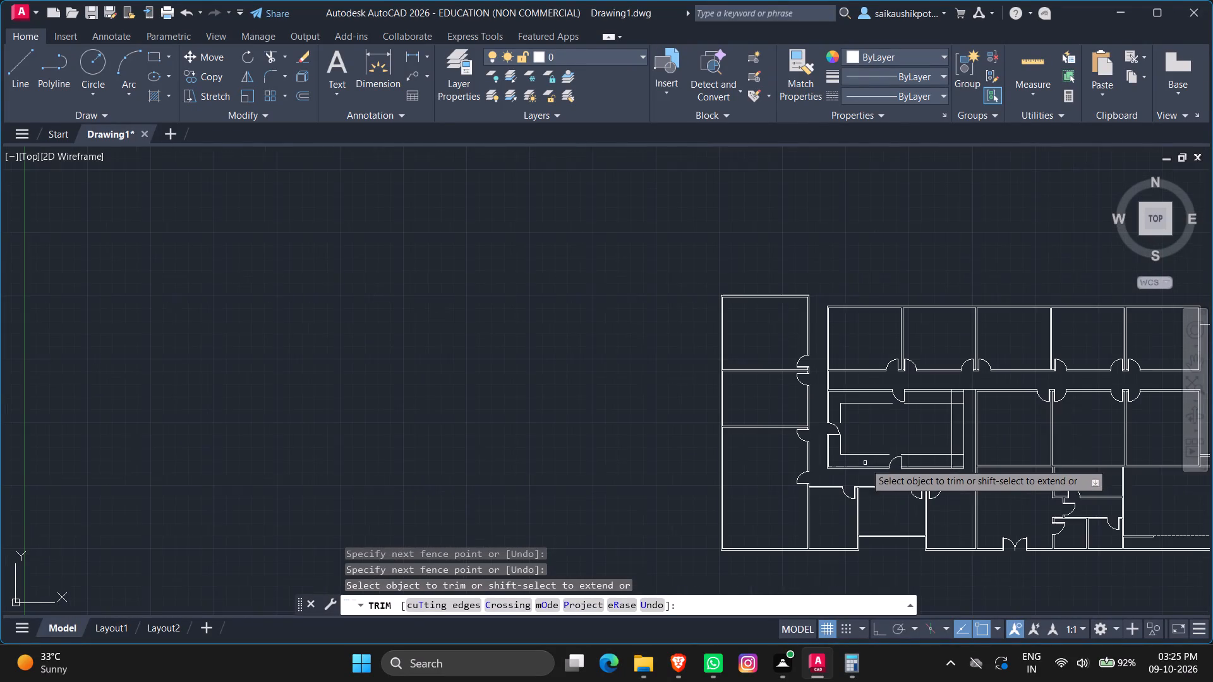
pyautogui.scroll(4, 964, 446)
pyautogui.moveTo(945, 436); pyautogui.dragTo(914, 496)
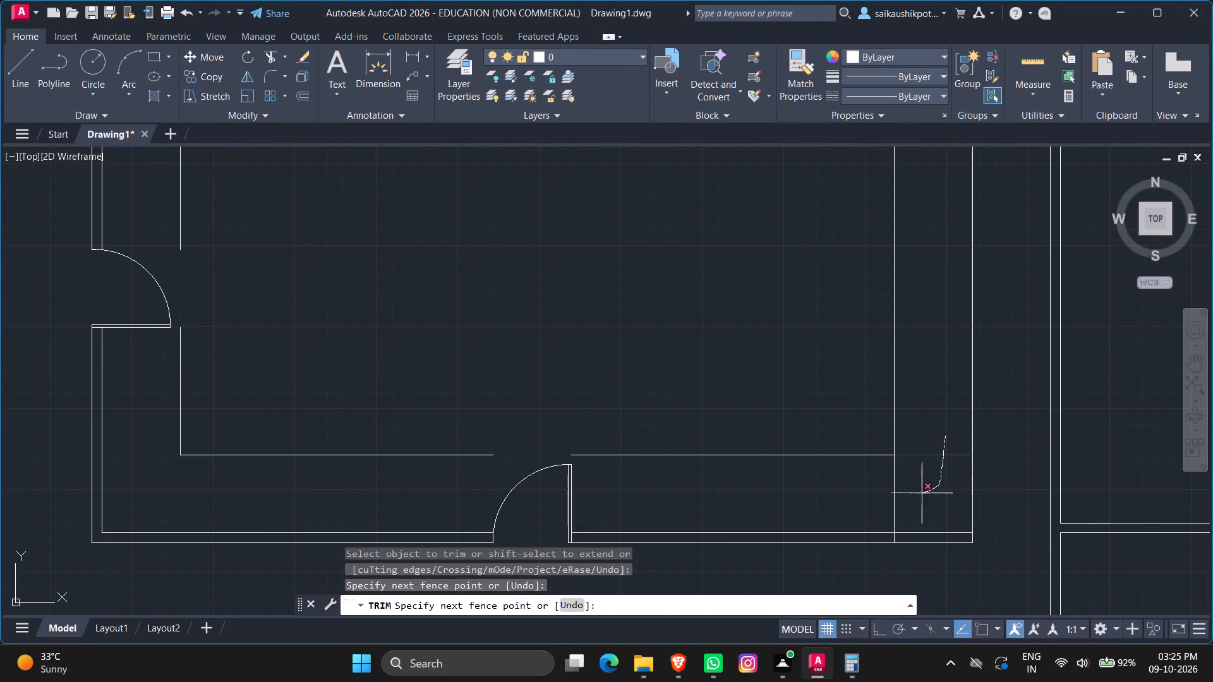
pyautogui.moveTo(914, 496); pyautogui.dragTo(862, 503)
pyautogui.scroll(2, 883, 541)
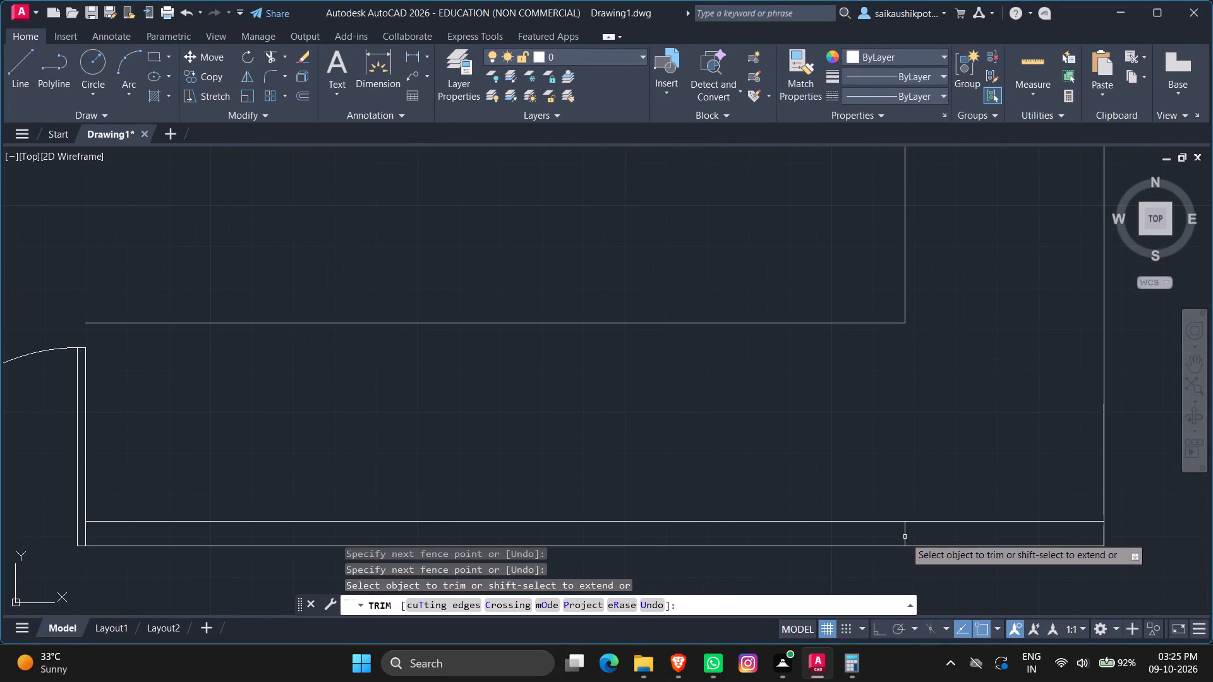
pyautogui.click(905, 537)
# Trim the offset lines' overlapping ends at the large room's northeast corner, including the stub inside the north wall.
pyautogui.scroll(-1, 903, 574)
pyautogui.scroll(-3, 946, 479)
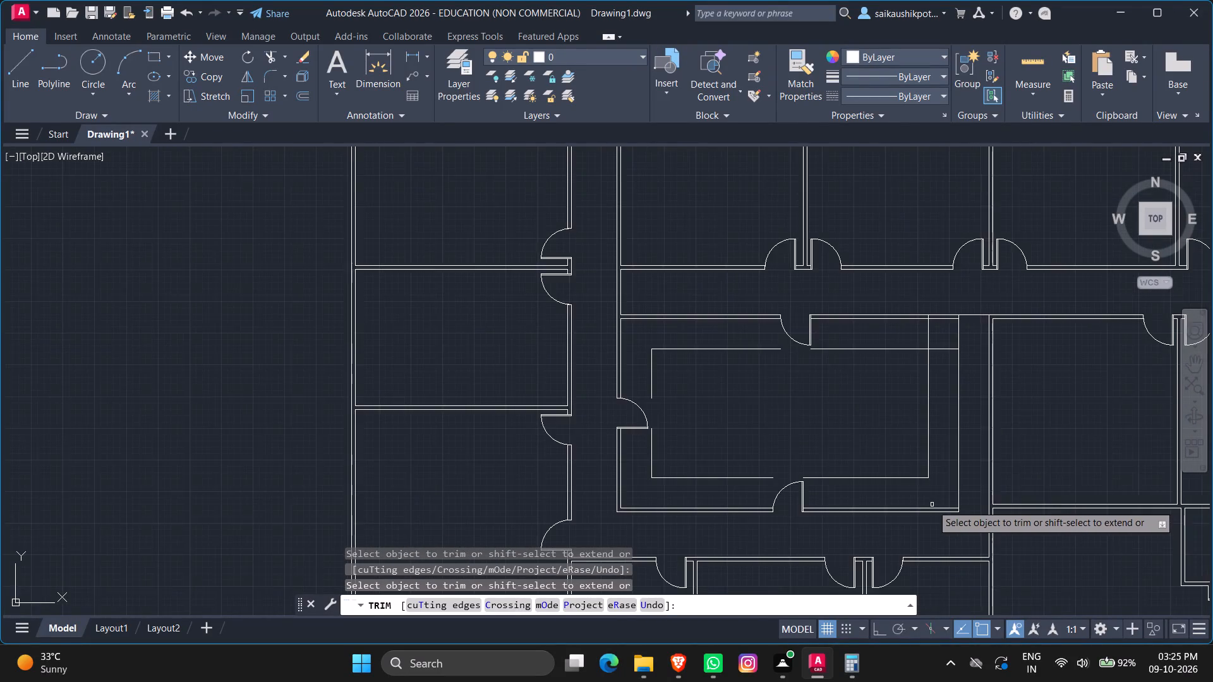
pyautogui.scroll(-1, 932, 505)
pyautogui.scroll(3, 945, 409)
pyautogui.scroll(3, 876, 342)
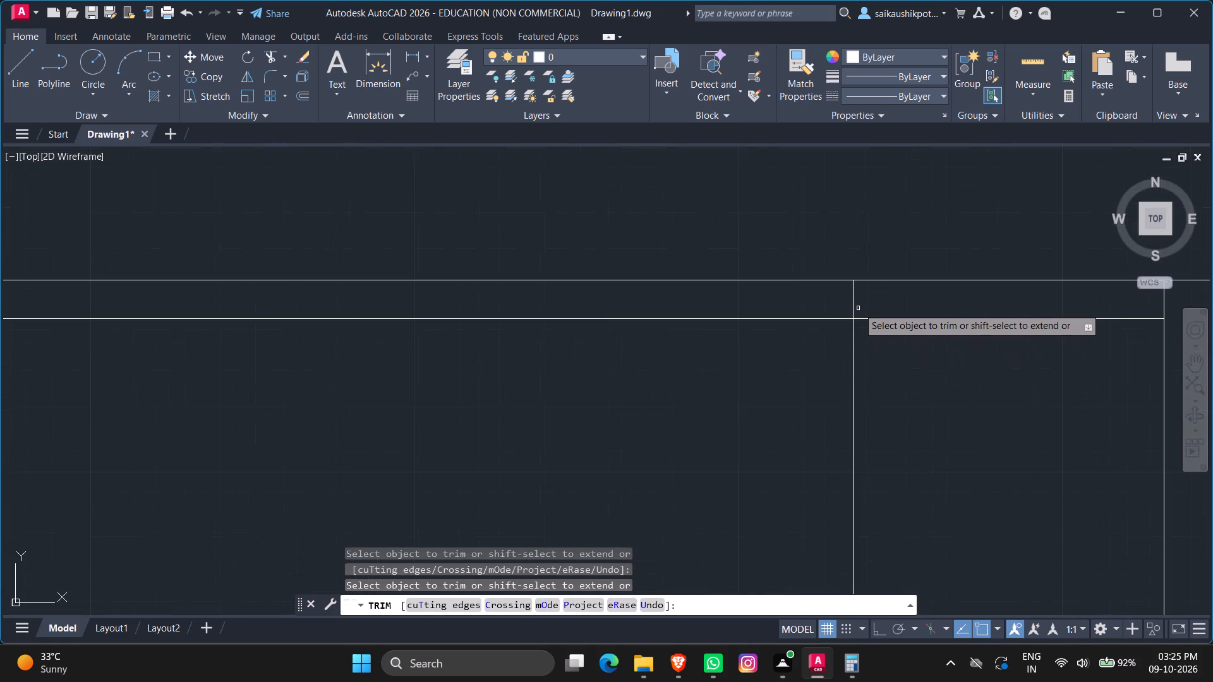
pyautogui.click(852, 304)
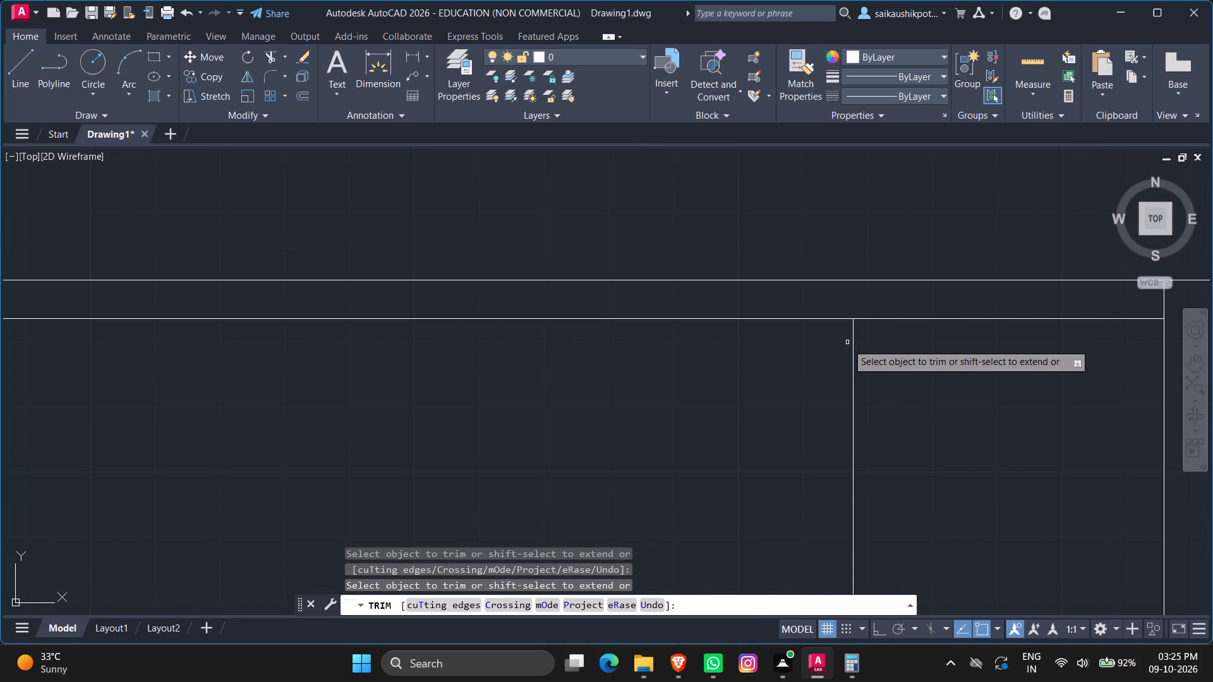
pyautogui.scroll(-1, 845, 359)
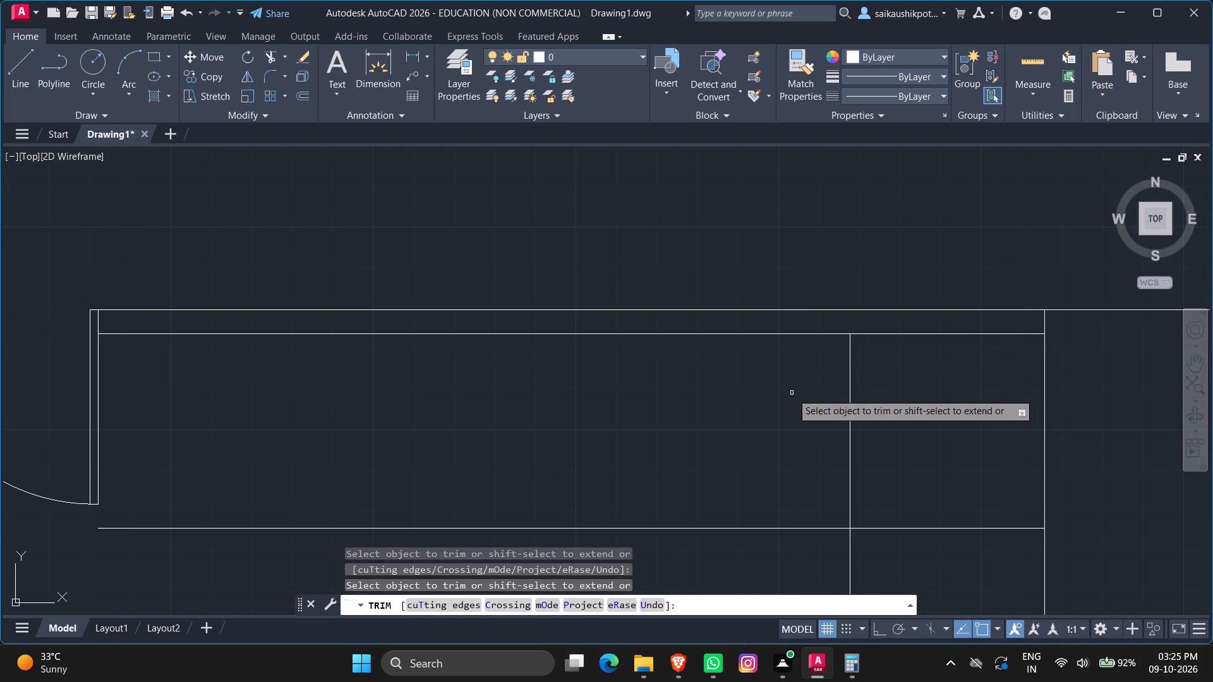
pyautogui.scroll(-2, 874, 368)
pyautogui.moveTo(853, 391); pyautogui.dragTo(905, 445)
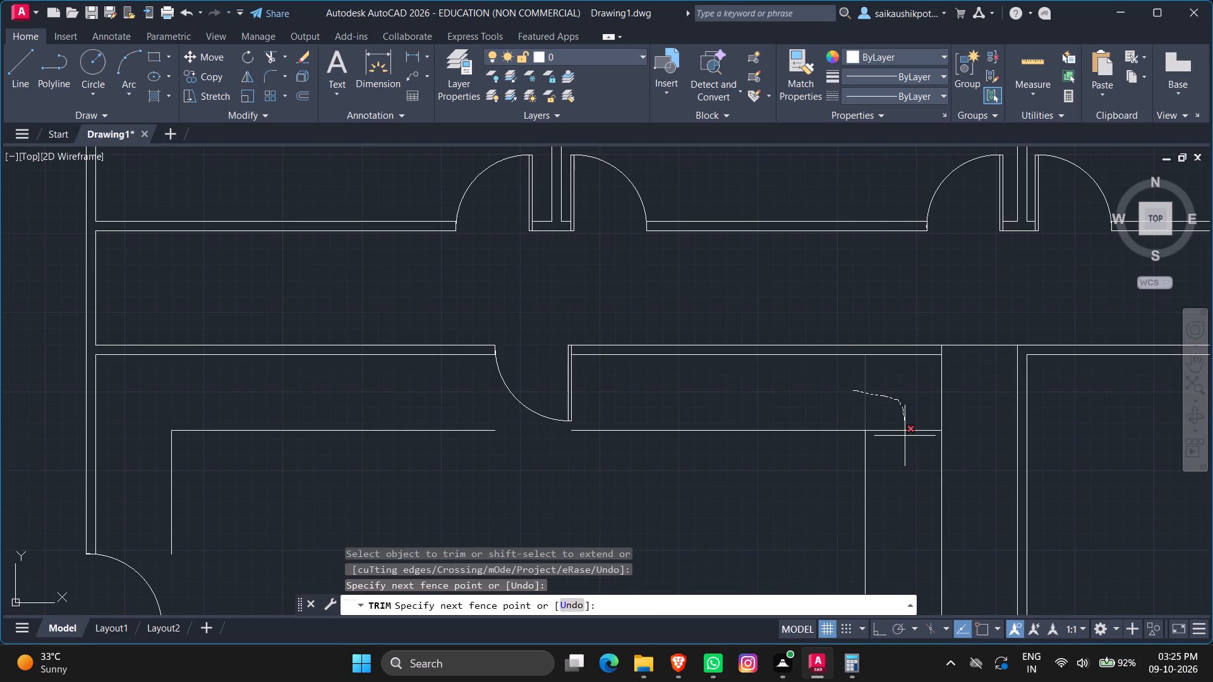
pyautogui.moveTo(905, 445); pyautogui.dragTo(903, 469)
pyautogui.scroll(-5, 898, 460)
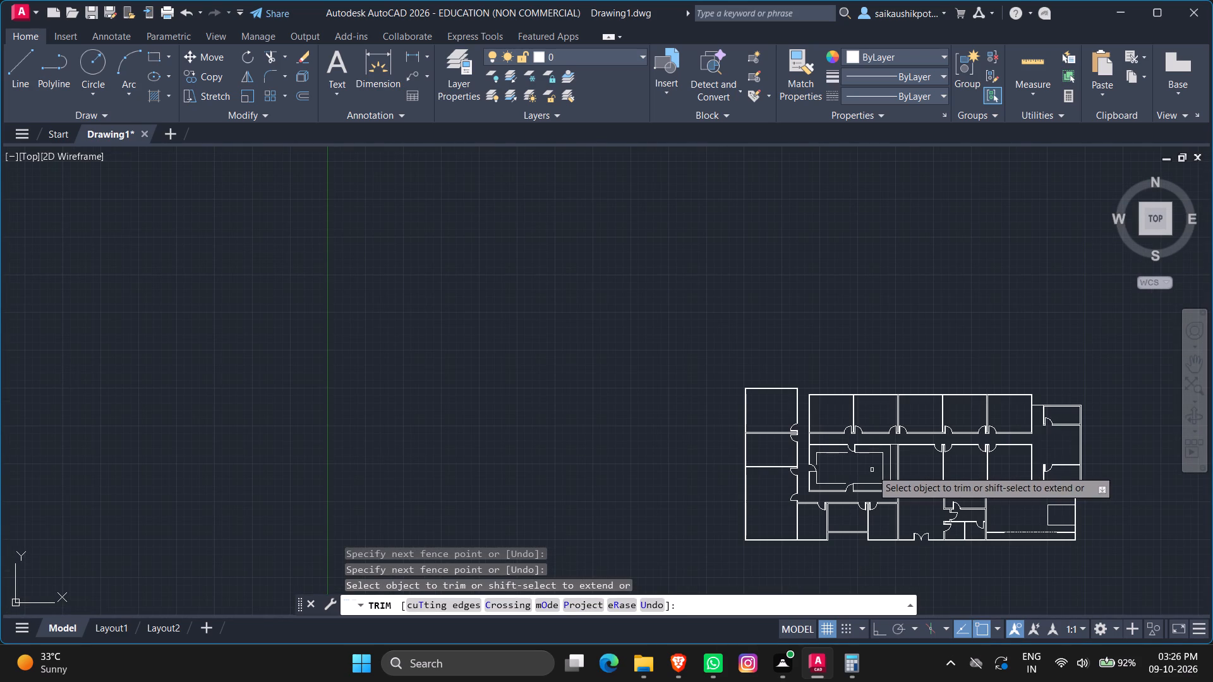
pyautogui.press('Escape')
pyautogui.press('Escape')
pyautogui.press('Escape')
# Draw a vertical line about 3'-9" long from the inner outline's end up toward the north wall, west of the north door.
pyautogui.scroll(9, 835, 455)
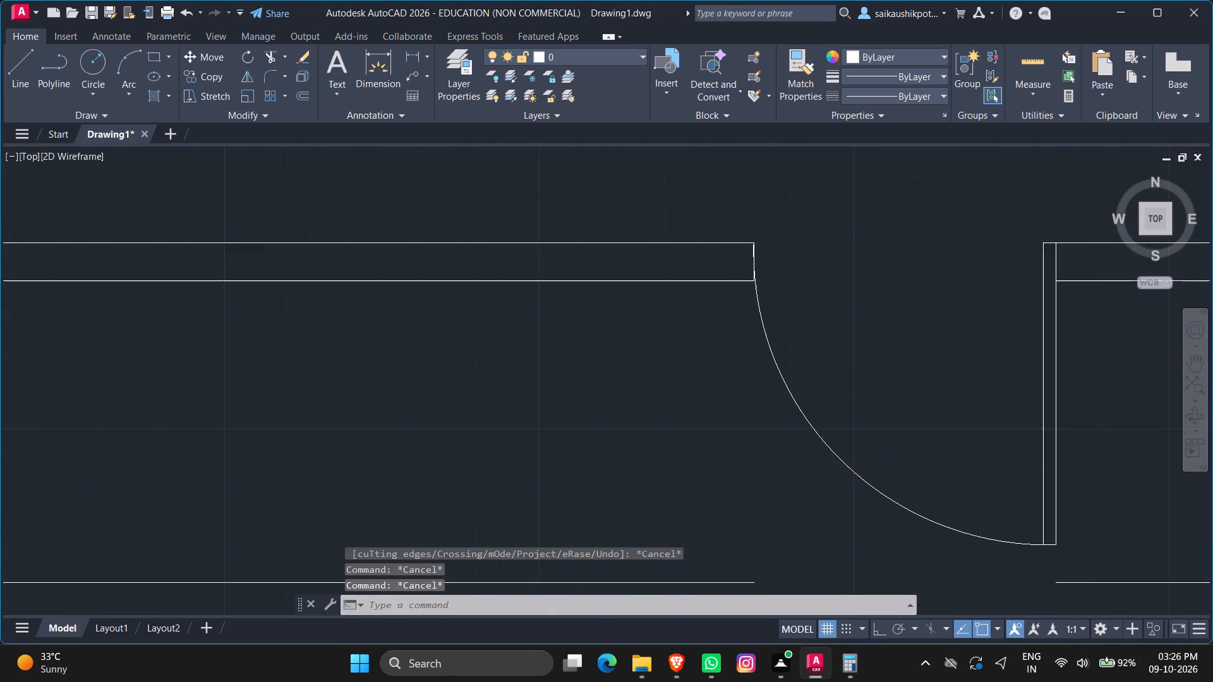
pyautogui.scroll(-1, 826, 457)
pyautogui.scroll(-3, 736, 320)
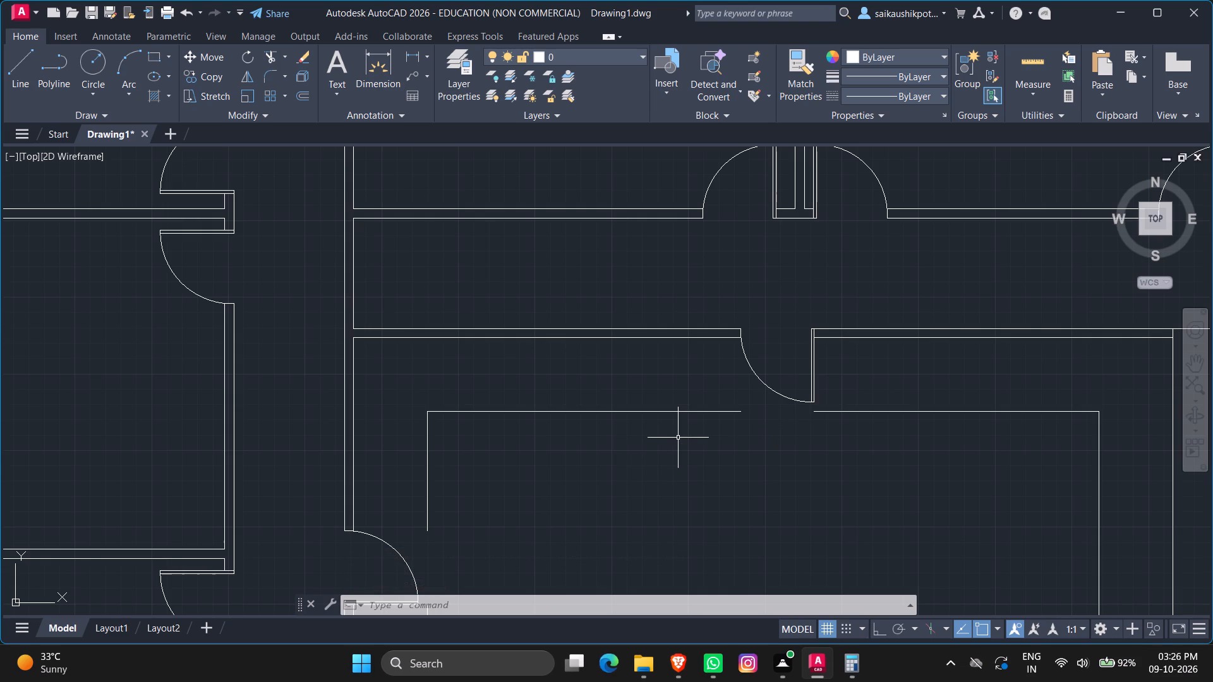
pyautogui.scroll(1, 710, 422)
pyautogui.press('l')
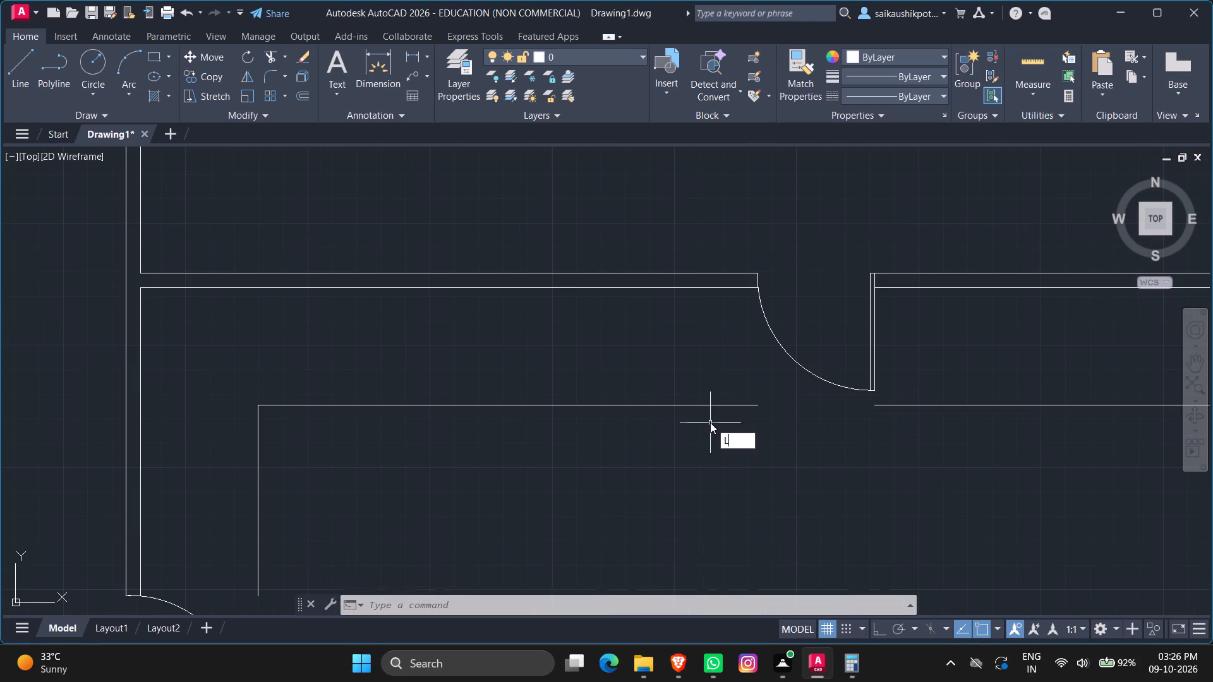
pyautogui.press('Return')
pyautogui.click(756, 405)
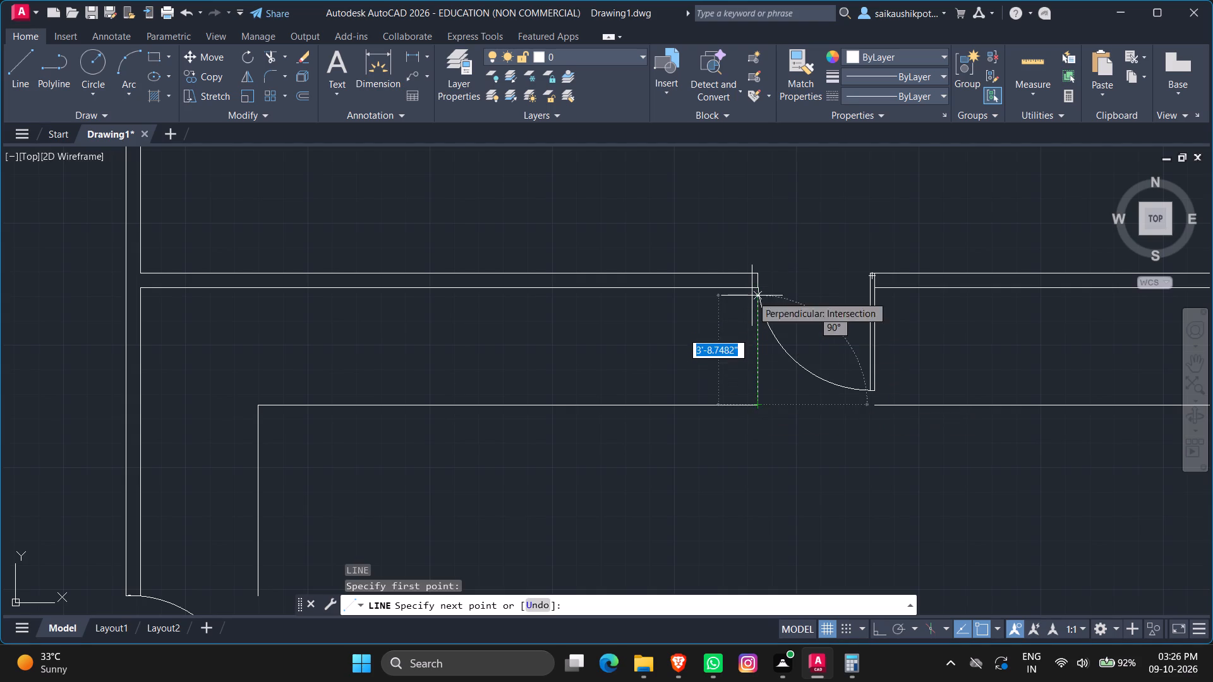
pyautogui.click(752, 296)
pyautogui.press('Escape')
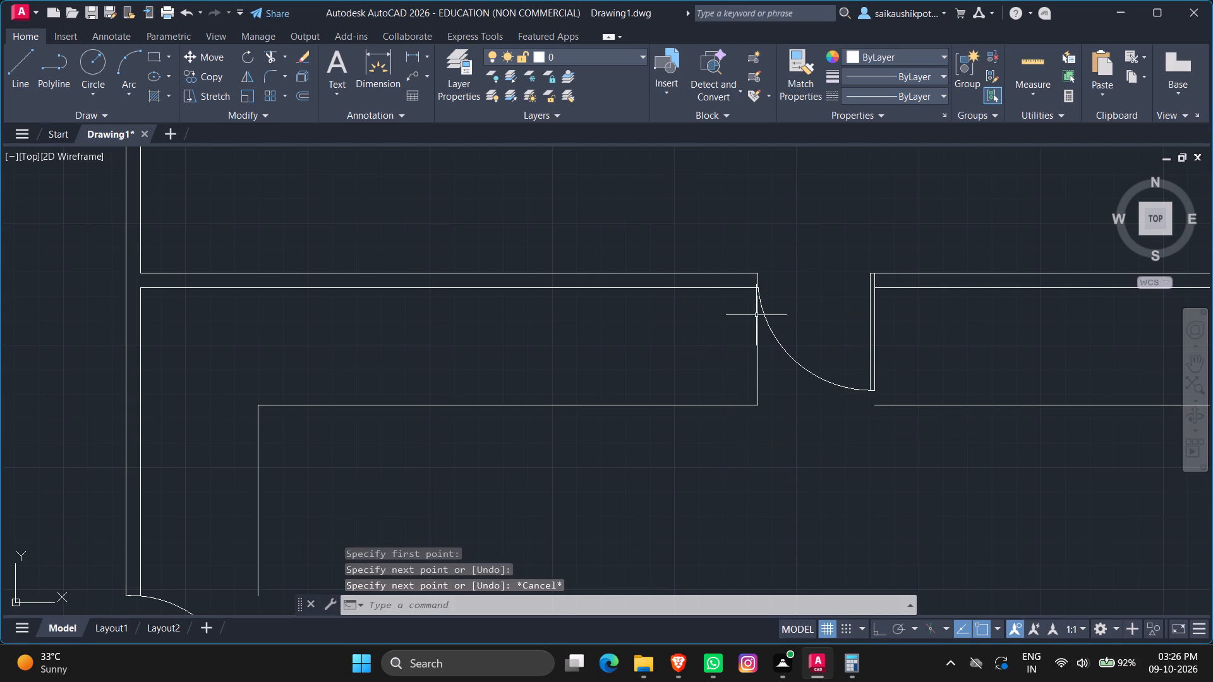
# Stretch the upper end of the line beside the north door up to the north wall's inner line.
pyautogui.scroll(2, 754, 311)
pyautogui.click(772, 371)
pyautogui.click(712, 350)
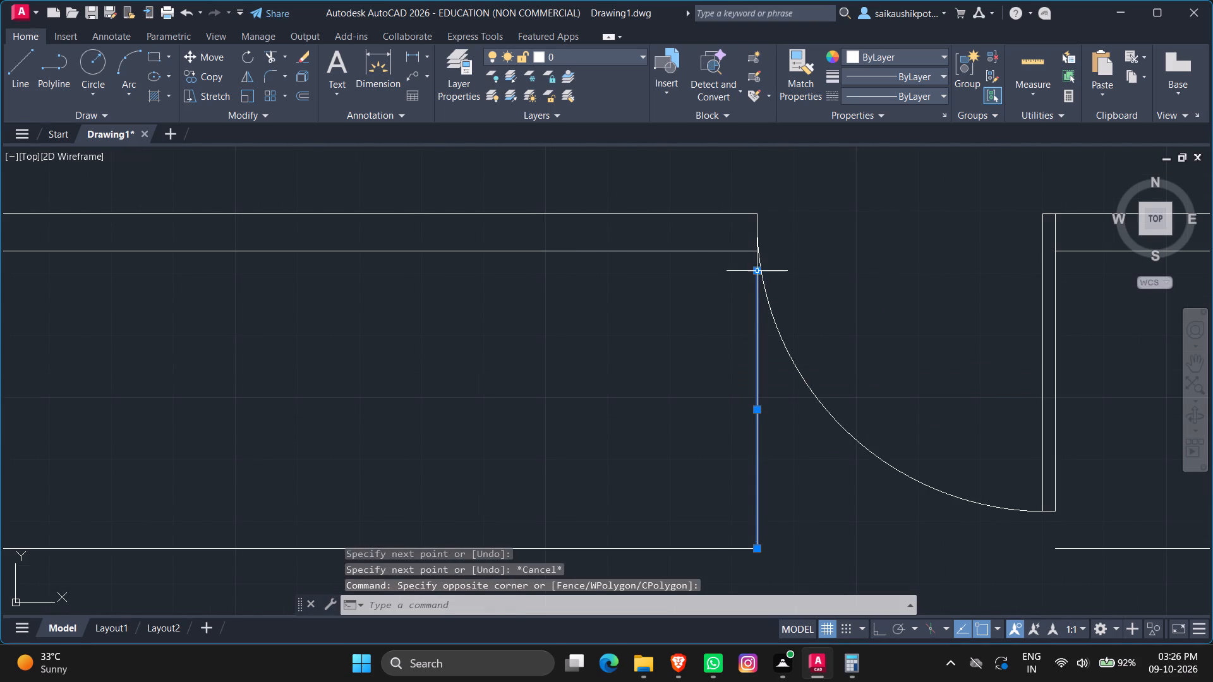
pyautogui.click(756, 272)
pyautogui.click(756, 256)
pyautogui.press('Escape')
pyautogui.scroll(-1, 765, 374)
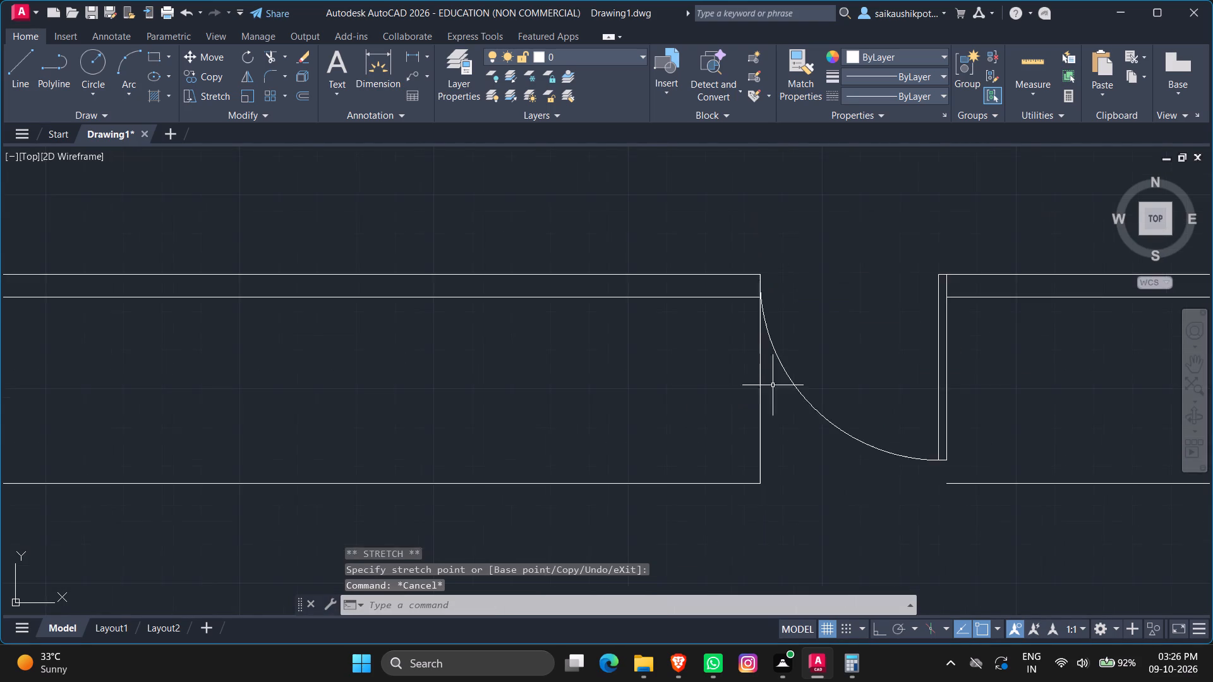
pyautogui.press('Escape')
# Draw a 6" vertical line from the inner outline's end east of the north door up to the door leaf.
pyautogui.scroll(-2, 779, 396)
pyautogui.scroll(3, 871, 467)
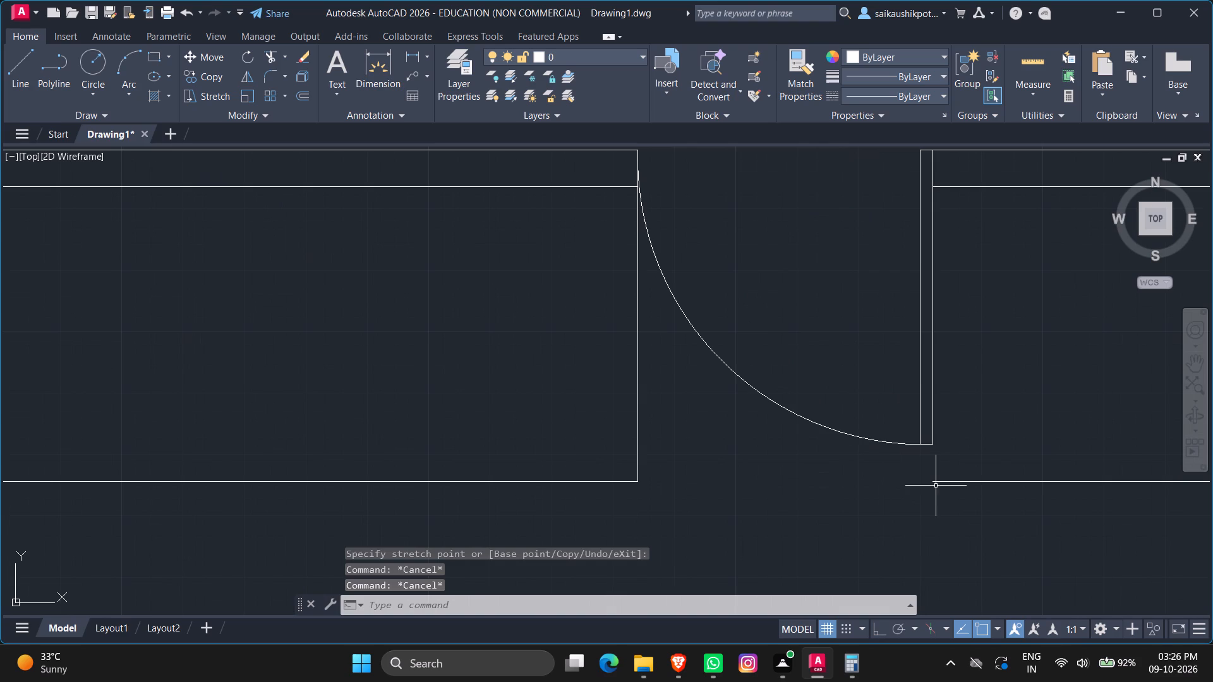
pyautogui.press('l')
pyautogui.press('Return')
pyautogui.click(934, 478)
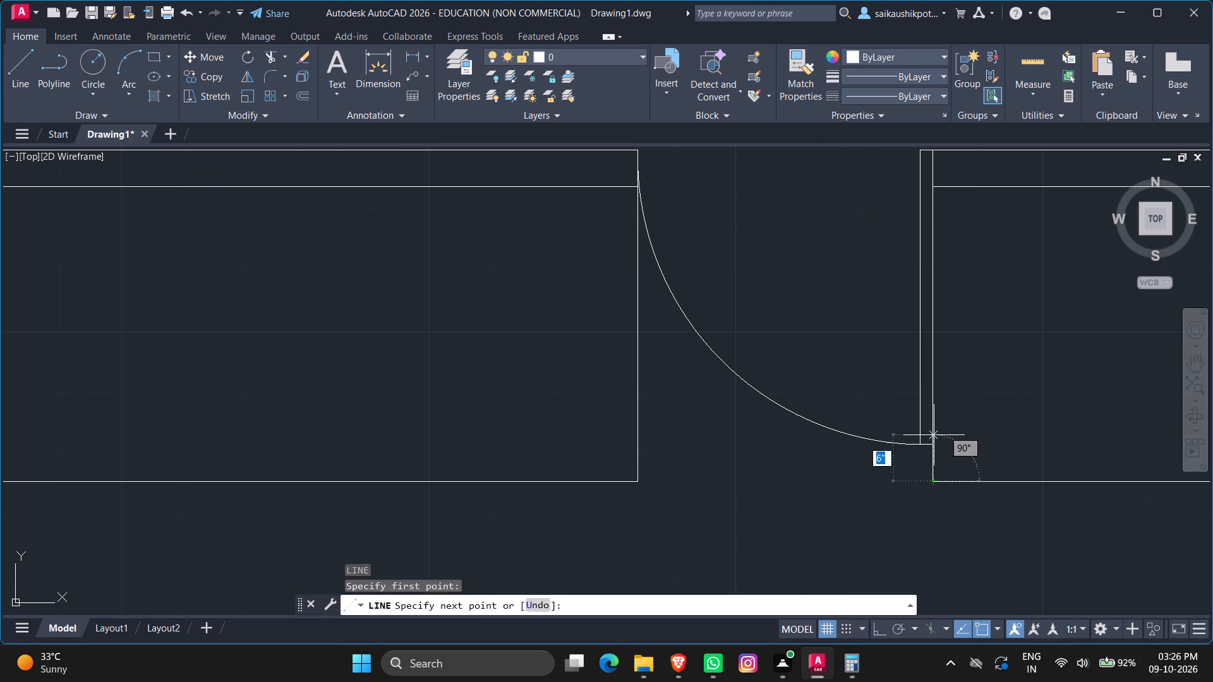
pyautogui.click(934, 430)
pyautogui.press('Escape')
pyautogui.scroll(-1, 933, 476)
pyautogui.scroll(-5, 852, 480)
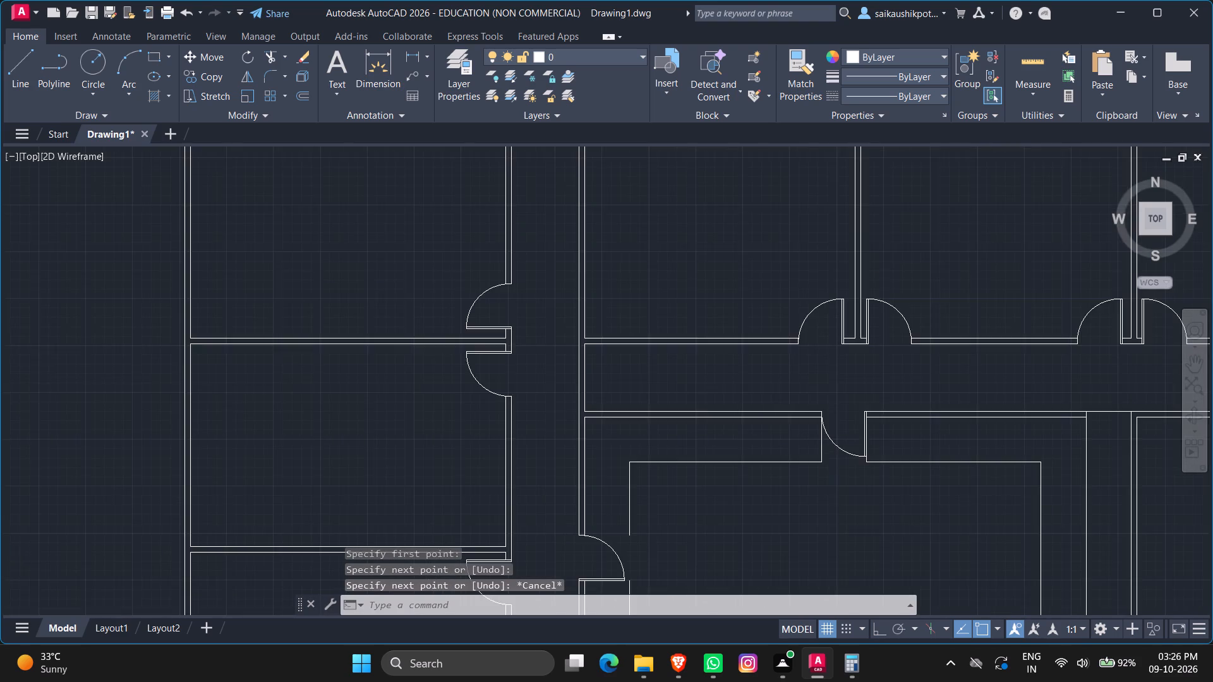
pyautogui.scroll(-1, 831, 441)
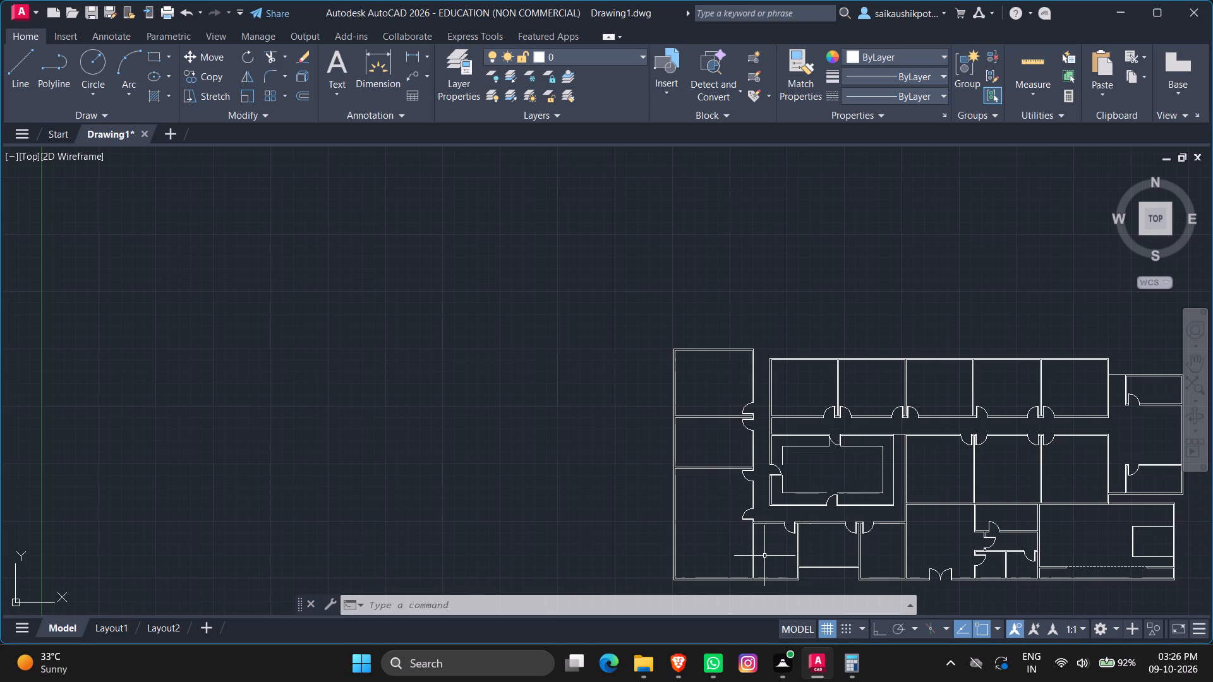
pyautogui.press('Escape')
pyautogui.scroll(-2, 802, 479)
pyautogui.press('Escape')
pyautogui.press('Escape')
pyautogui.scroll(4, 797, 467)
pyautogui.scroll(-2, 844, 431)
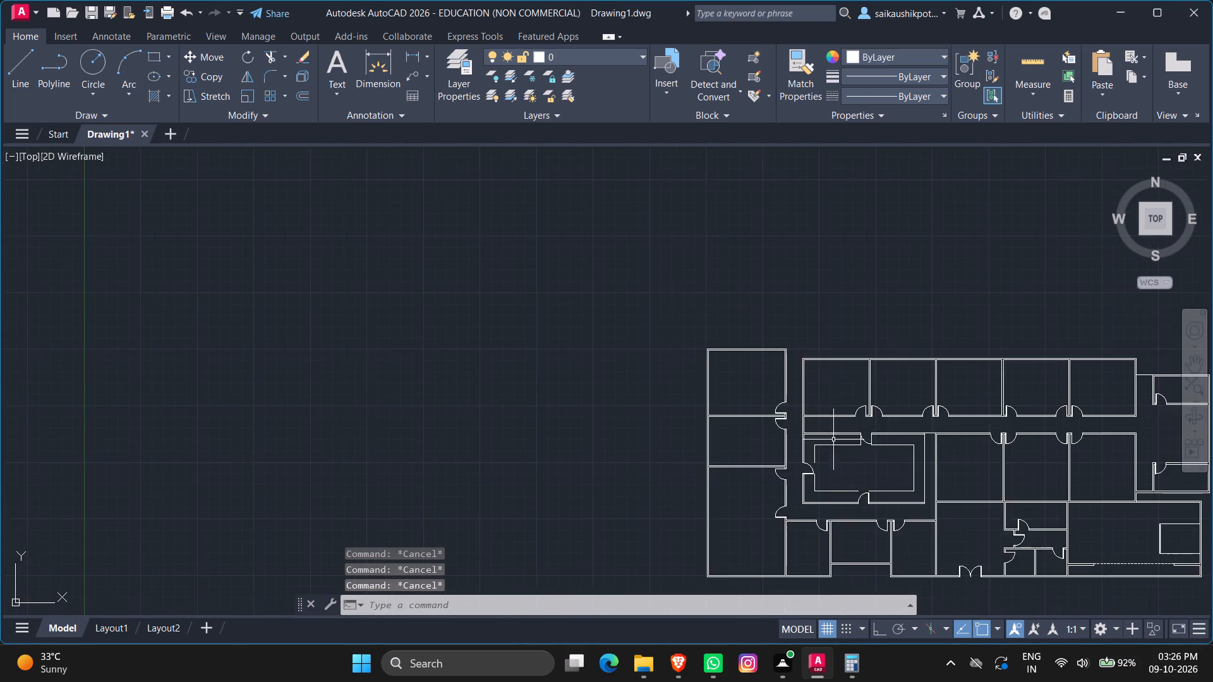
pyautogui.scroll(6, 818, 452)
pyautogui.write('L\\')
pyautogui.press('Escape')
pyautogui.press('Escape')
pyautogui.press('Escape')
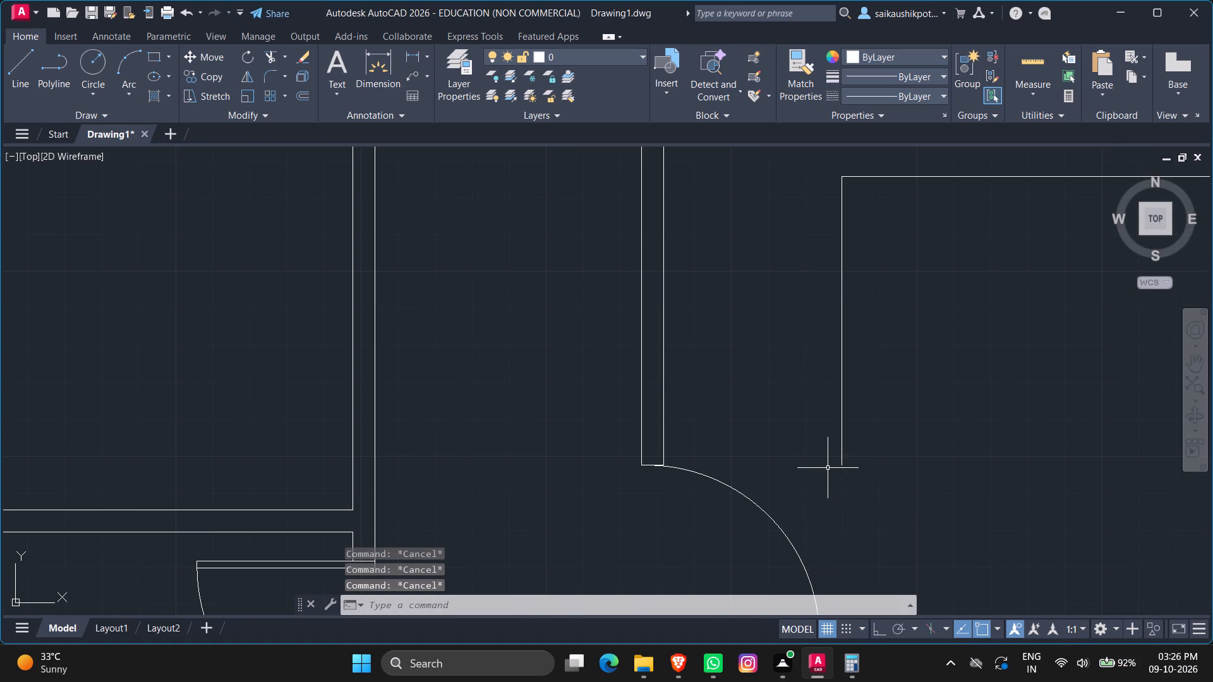
# Draw a horizontal line from the inner outline's end north of the west door to the west wall's inner corner.
pyautogui.press('l')
pyautogui.press('Return')
pyautogui.click(843, 467)
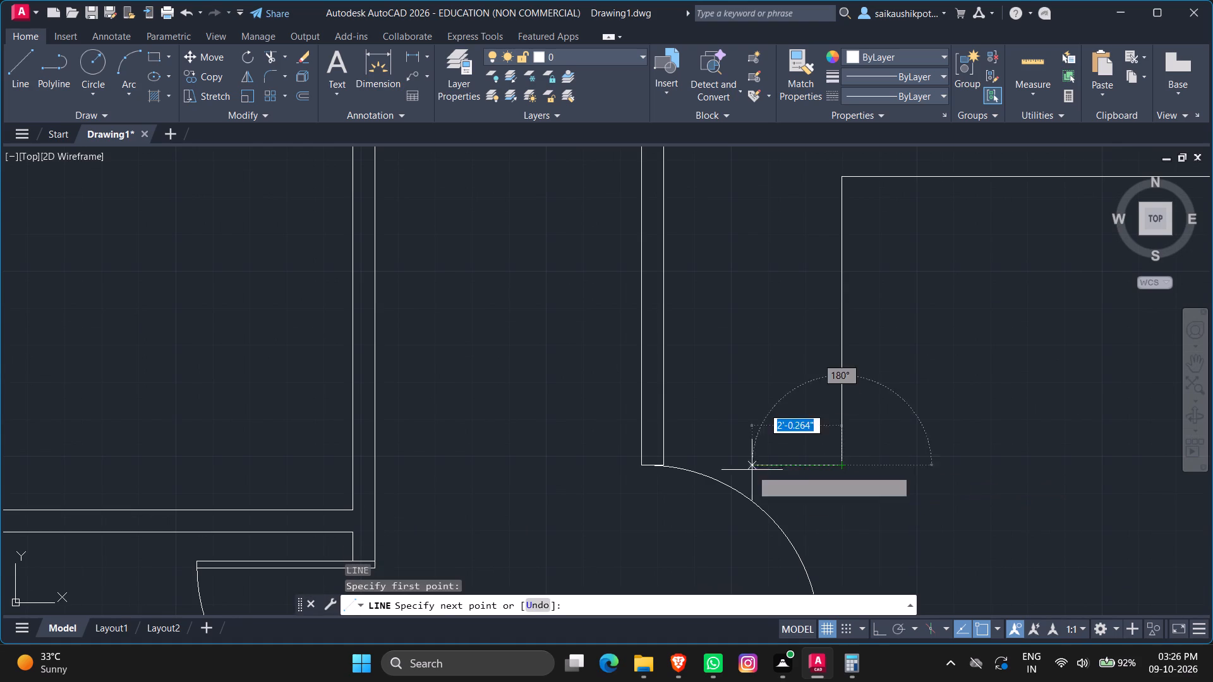
pyautogui.click(665, 467)
pyautogui.press('Escape')
# Draw a horizontal line from the inner outline's end south of the west door to the door leaf.
pyautogui.scroll(-4, 665, 467)
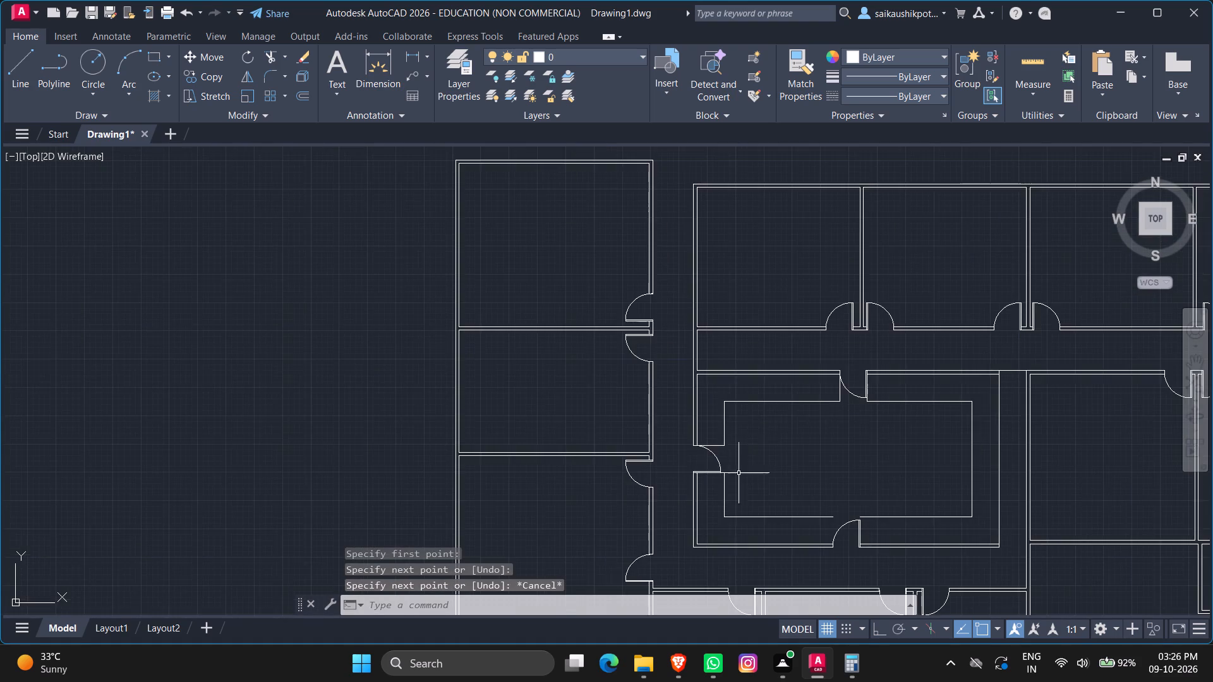
pyautogui.scroll(2, 729, 503)
pyautogui.scroll(3, 711, 434)
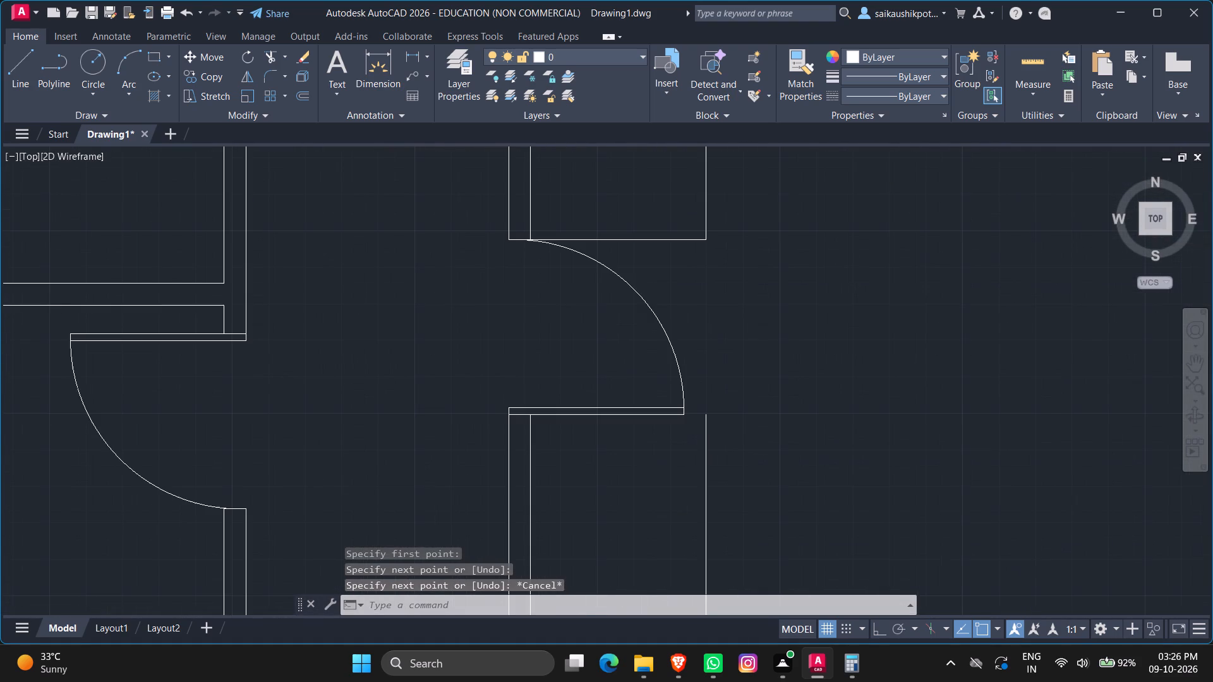
pyautogui.press('l')
pyautogui.press('Return')
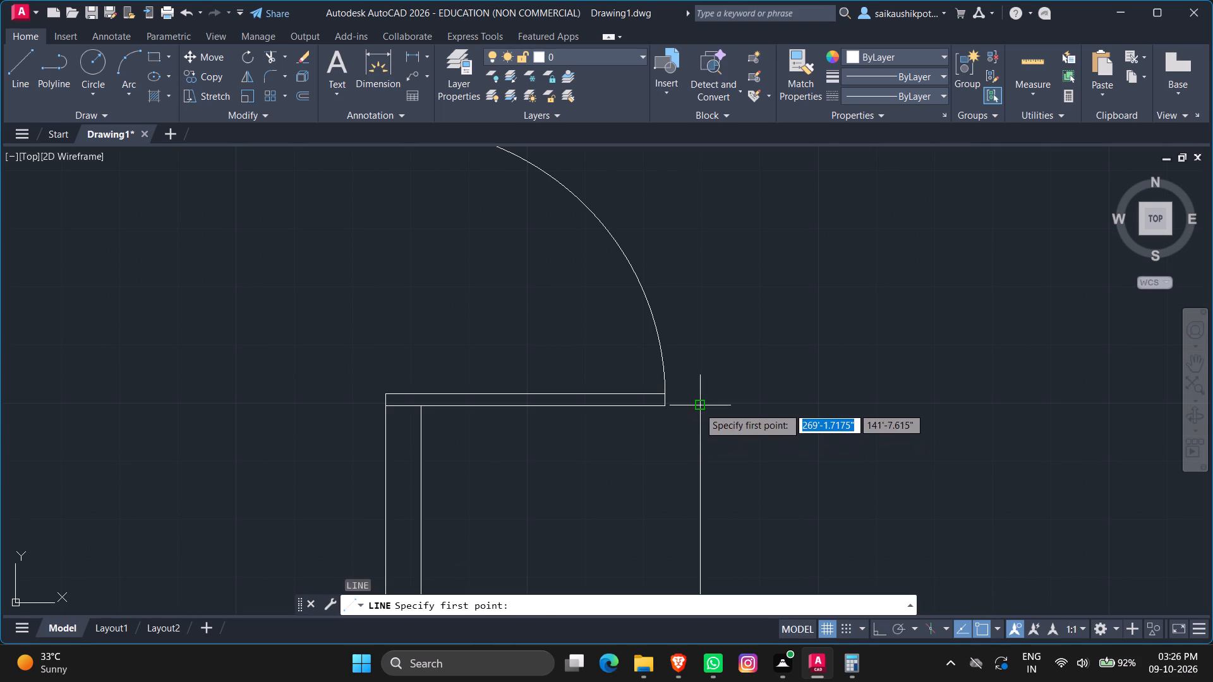
pyautogui.click(699, 407)
pyautogui.click(660, 404)
pyautogui.press('Escape')
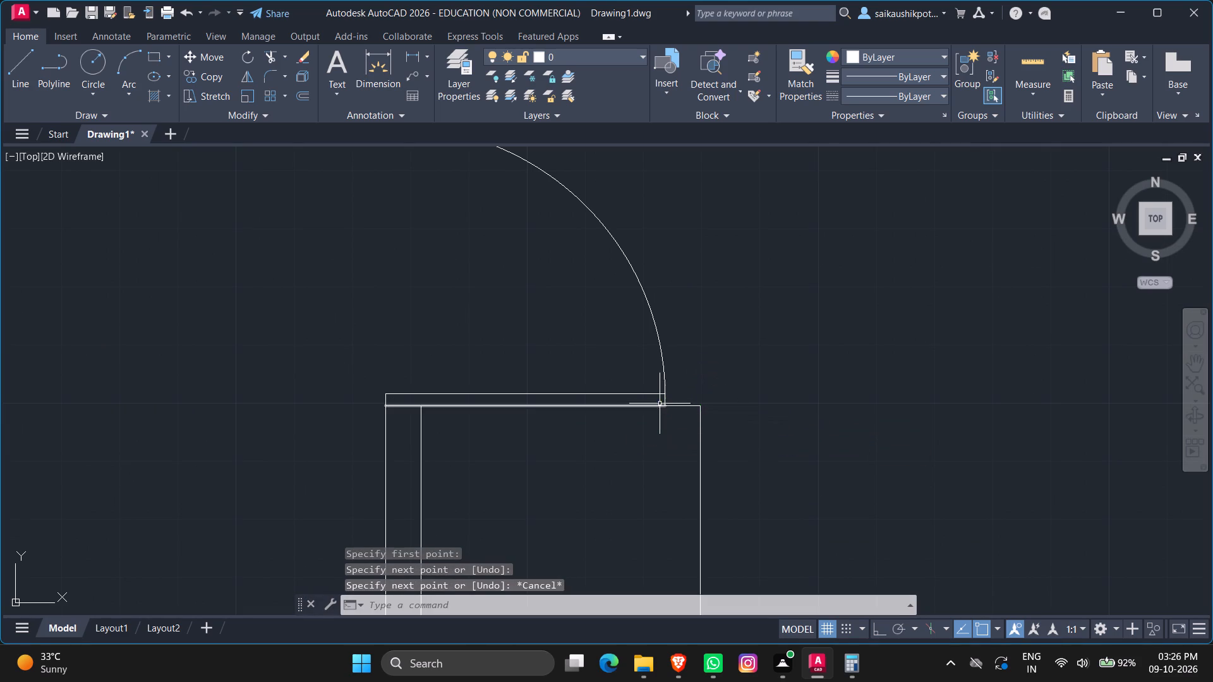
# Draw a vertical line from the inner outline's end west of the south door down to the south wall.
pyautogui.scroll(-5, 685, 416)
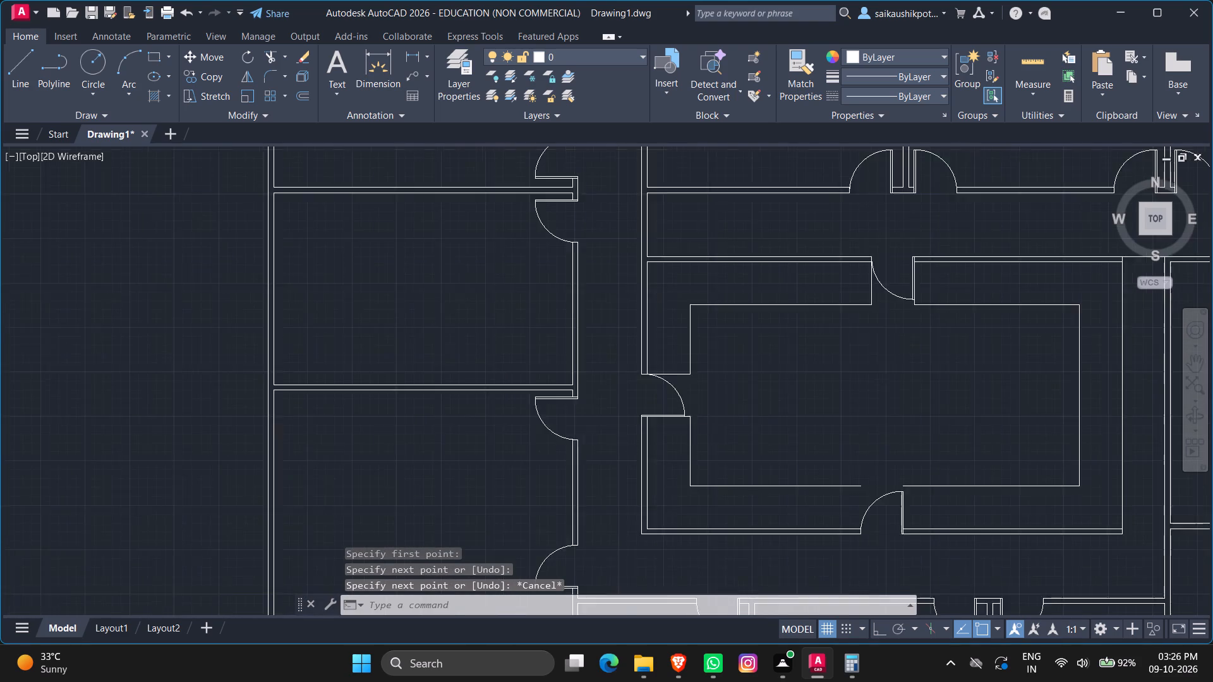
pyautogui.scroll(1, 818, 498)
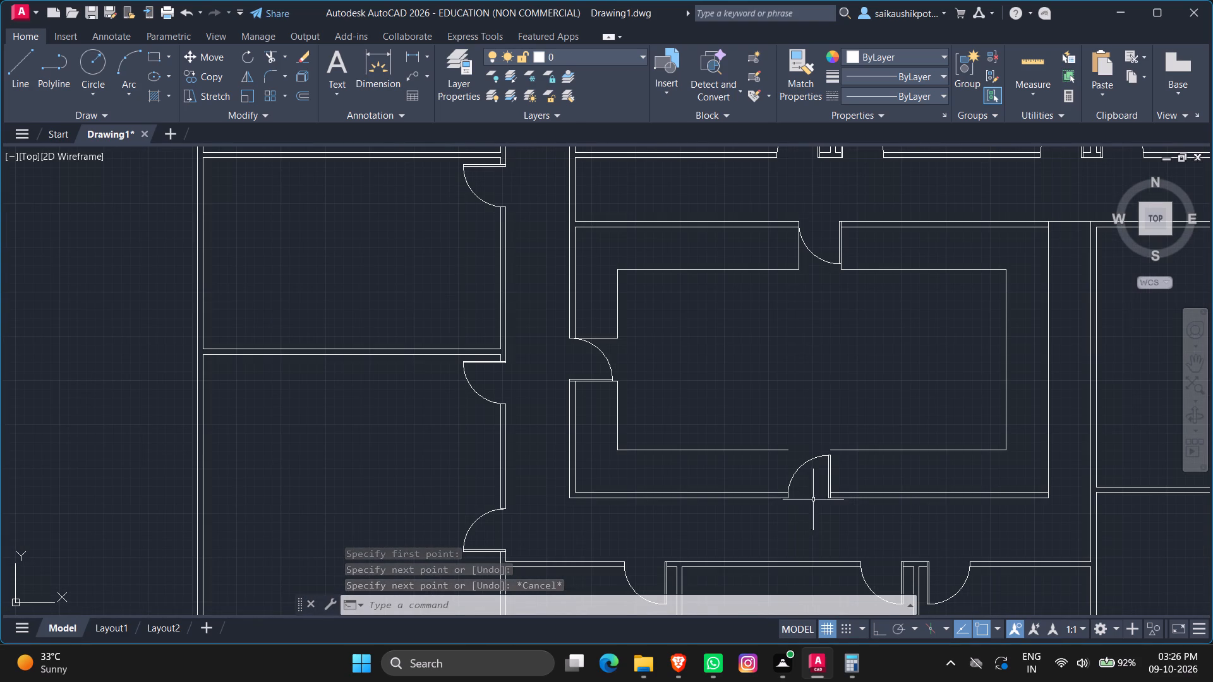
pyautogui.press('Escape')
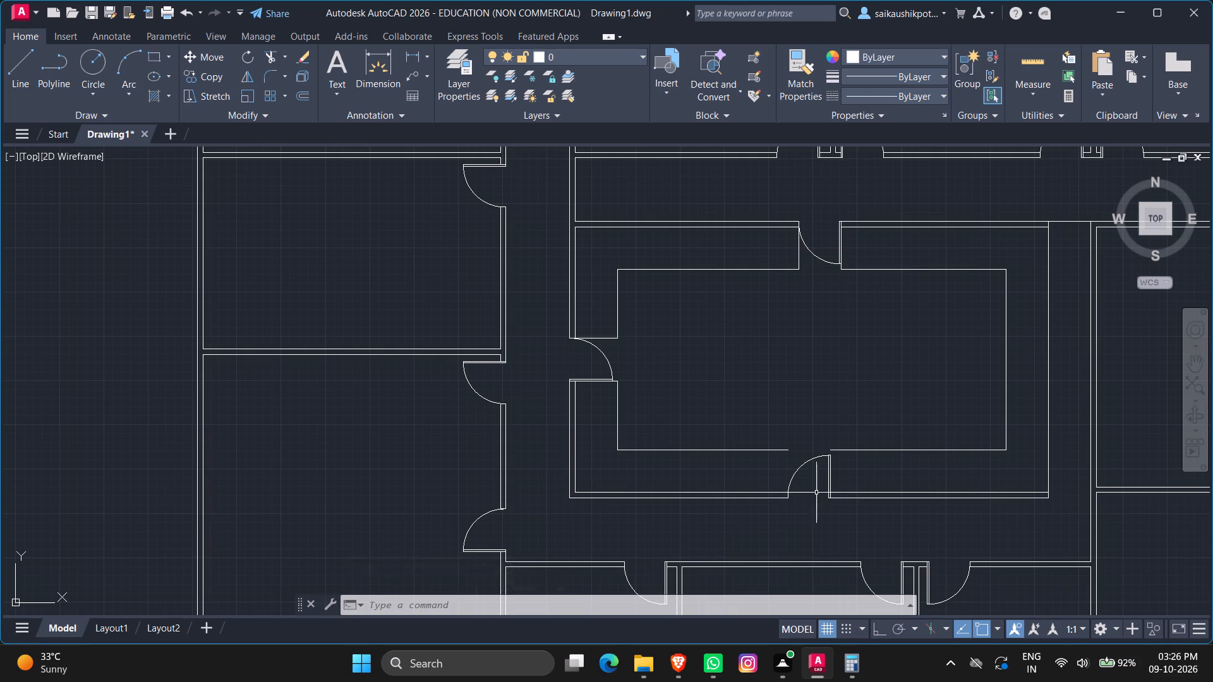
pyautogui.press('Escape')
pyautogui.press('l')
pyautogui.press('Return')
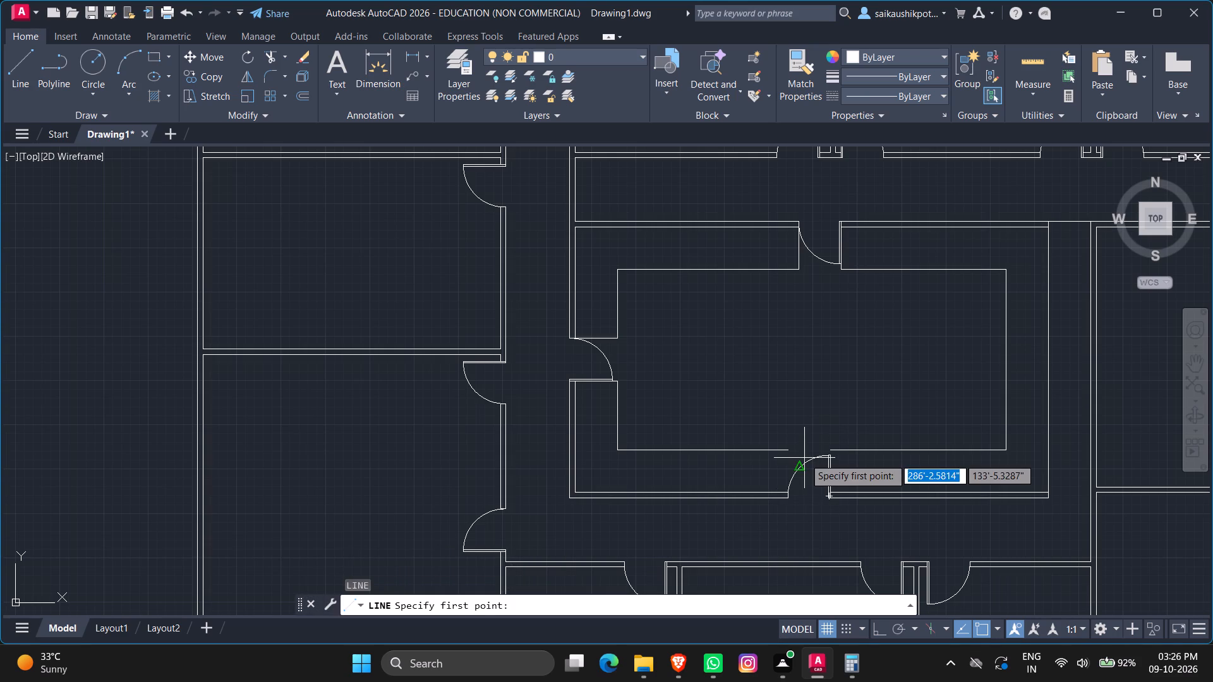
pyautogui.click(790, 450)
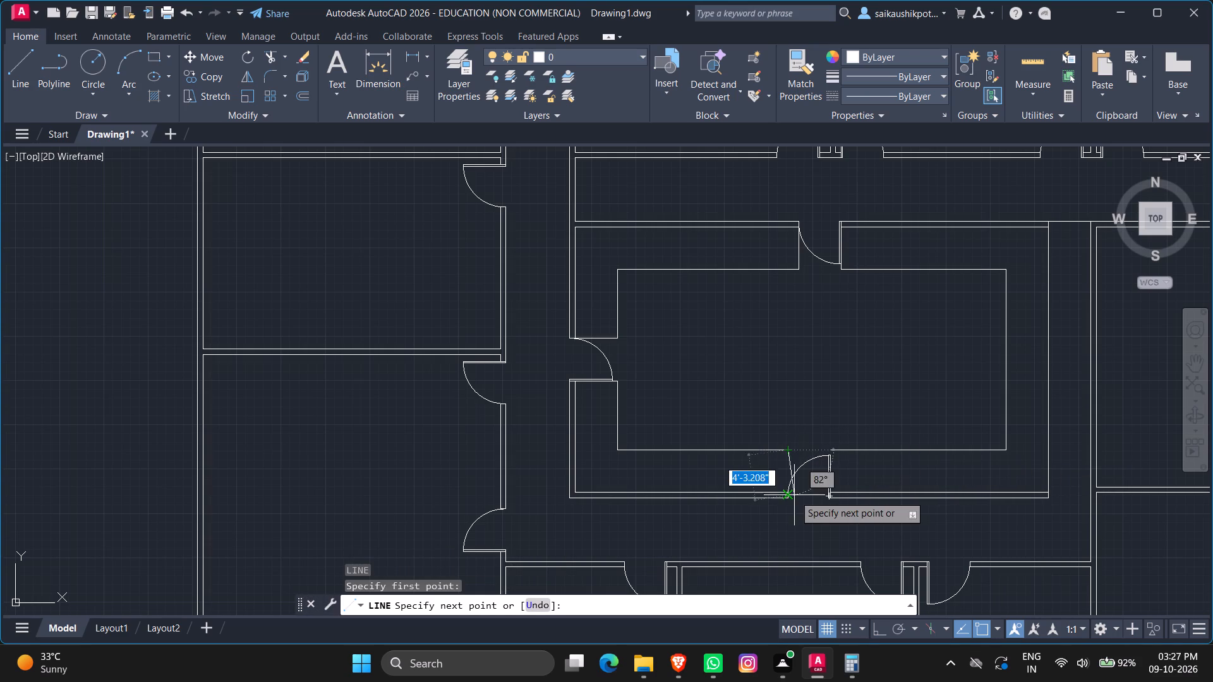
pyautogui.click(787, 493)
pyautogui.press('Escape')
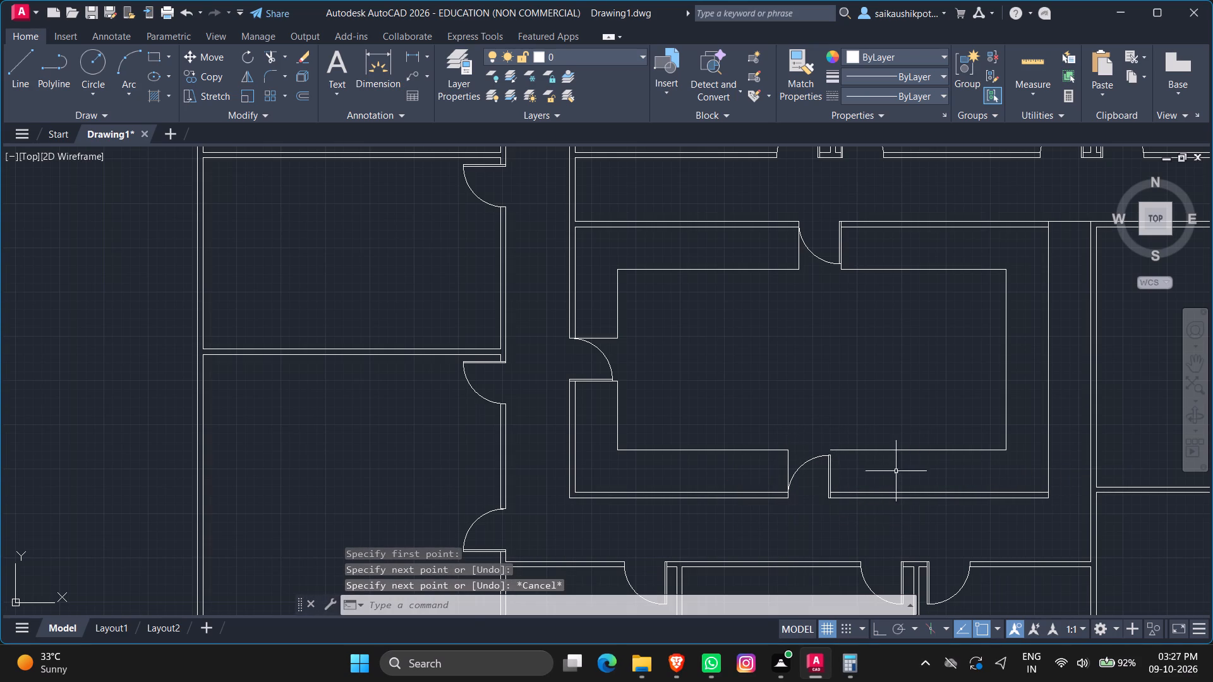
# With Ortho on, draw a vertical line from the inner outline's end east of the south door down to the door leaf.
pyautogui.press('l')
pyautogui.press('Return')
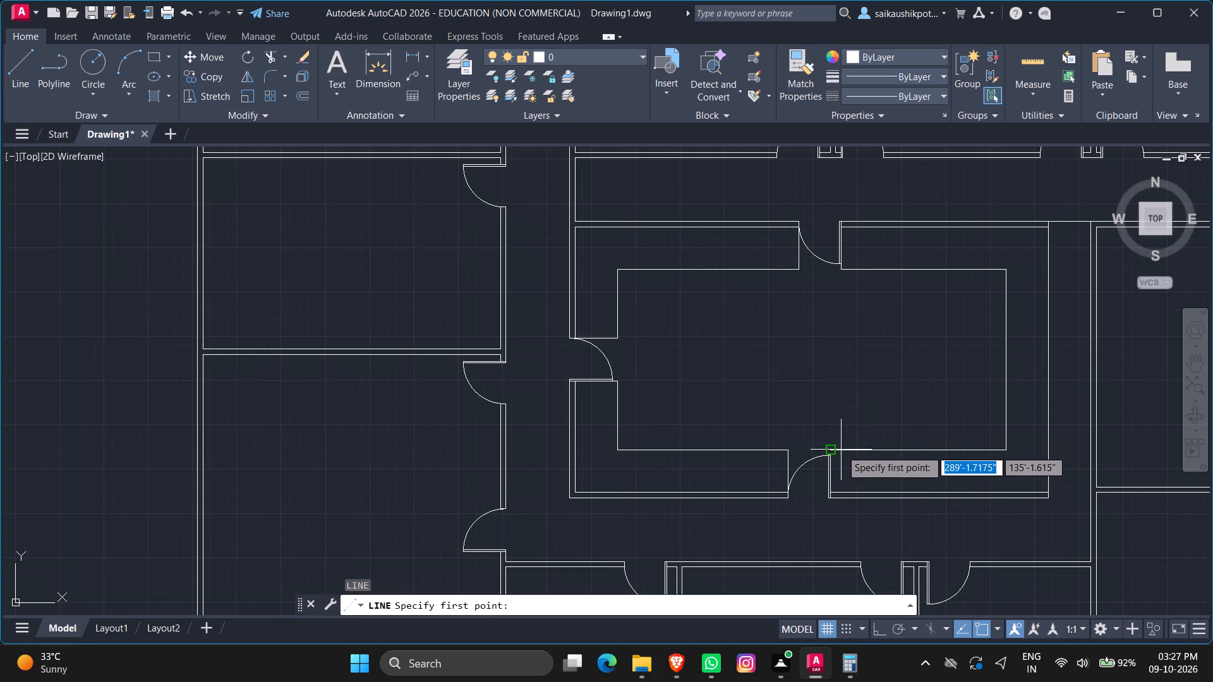
pyautogui.click(831, 450)
pyautogui.scroll(5, 826, 460)
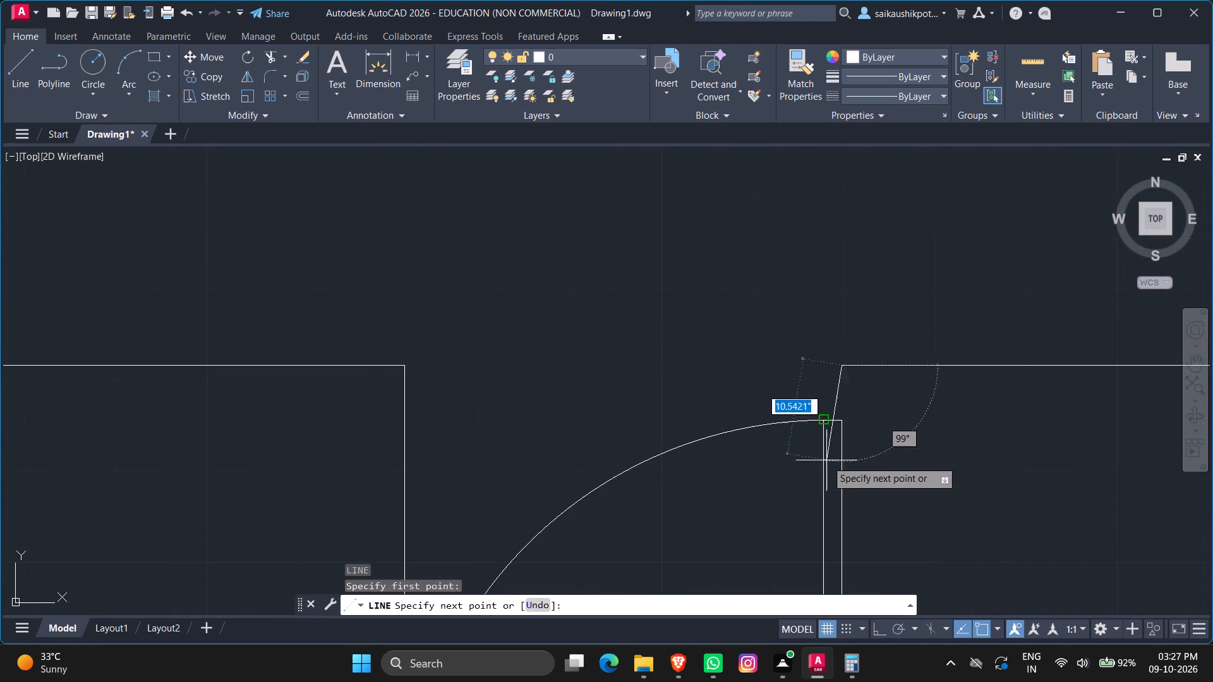
pyautogui.press('F8')
pyautogui.click(841, 426)
pyautogui.press('Escape')
pyautogui.scroll(-2, 886, 481)
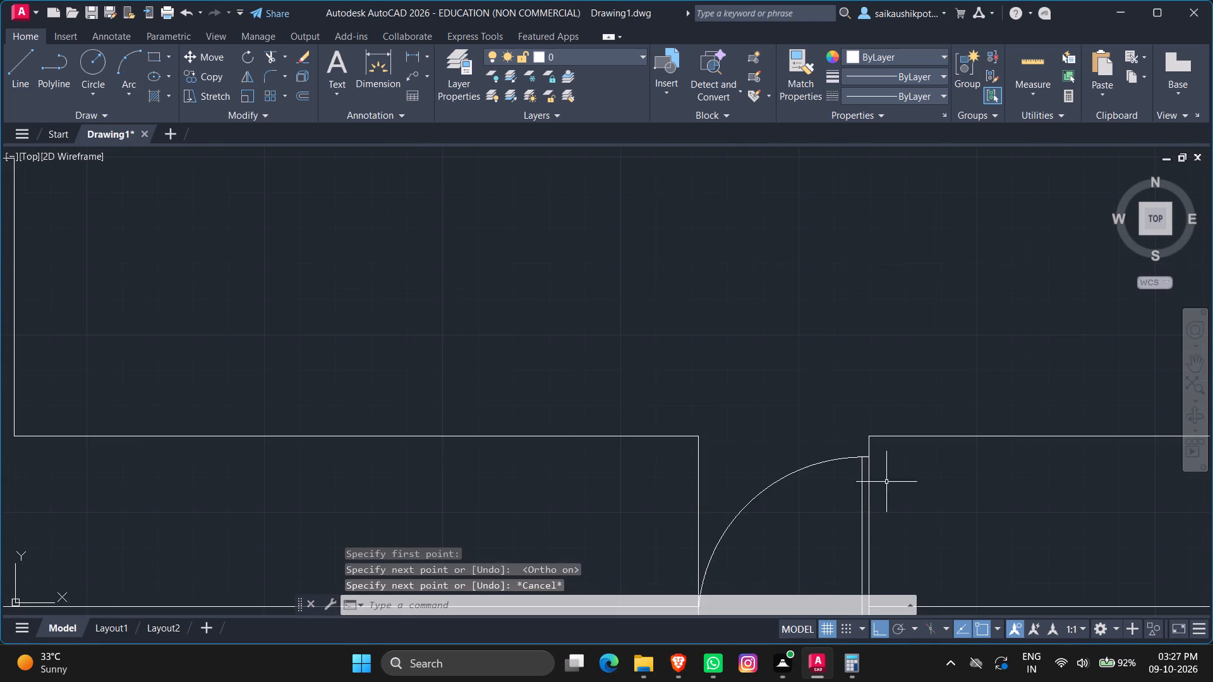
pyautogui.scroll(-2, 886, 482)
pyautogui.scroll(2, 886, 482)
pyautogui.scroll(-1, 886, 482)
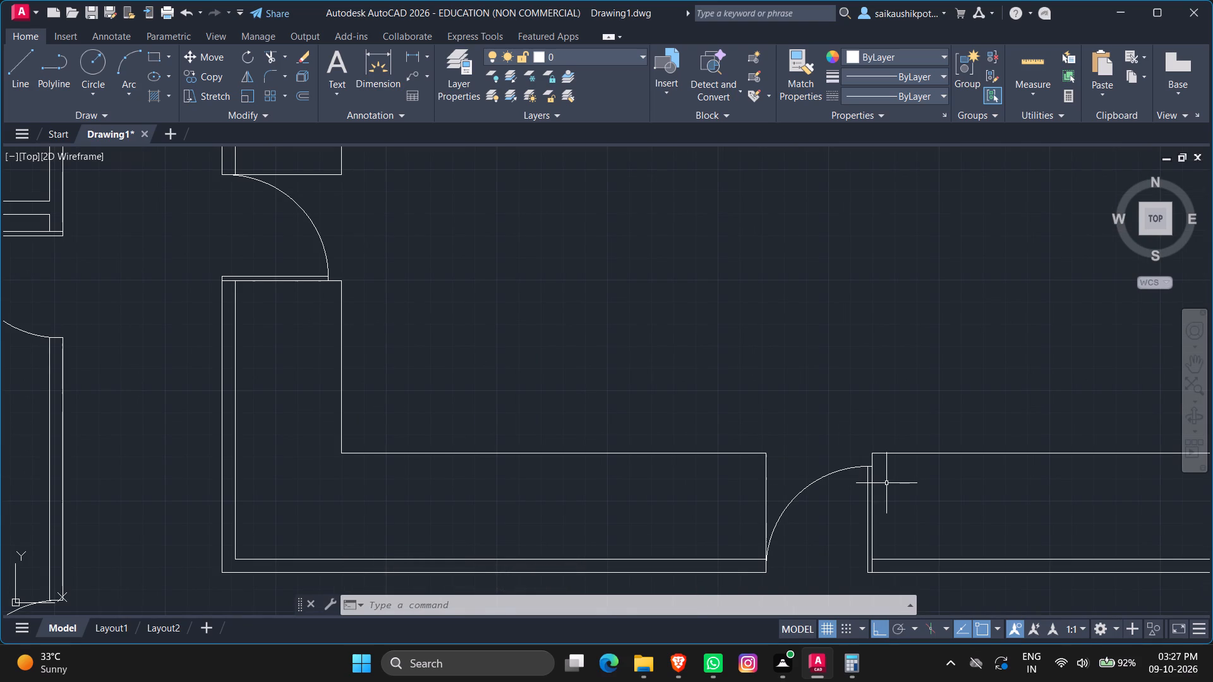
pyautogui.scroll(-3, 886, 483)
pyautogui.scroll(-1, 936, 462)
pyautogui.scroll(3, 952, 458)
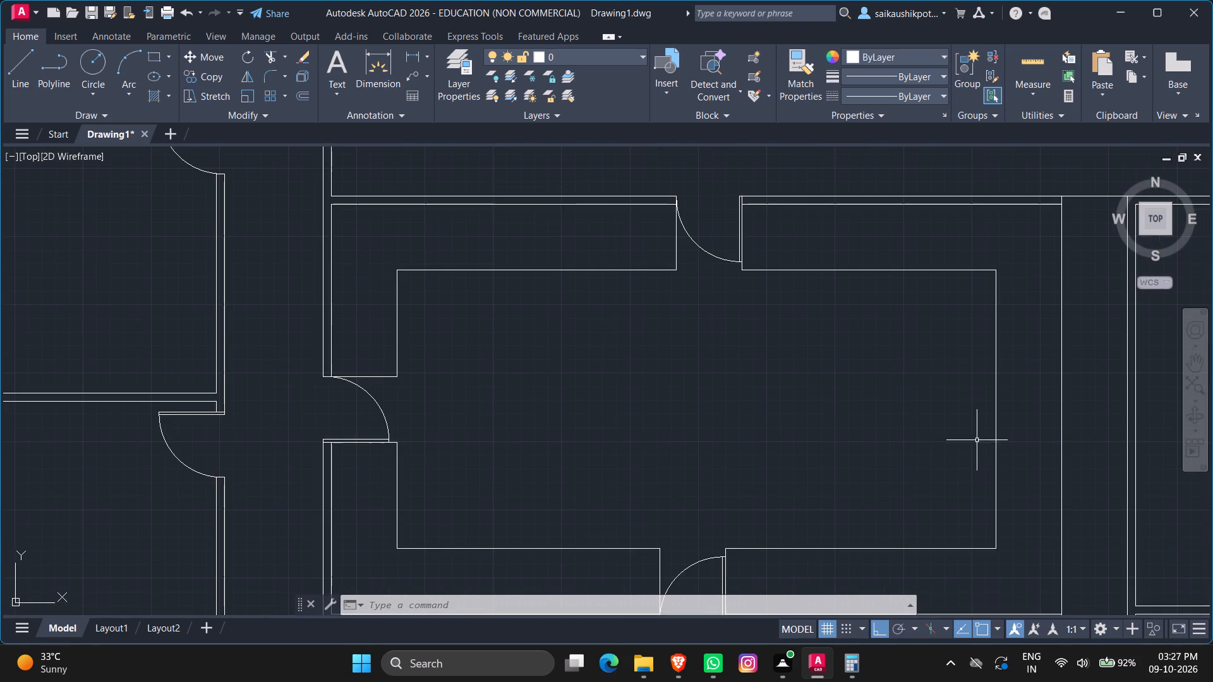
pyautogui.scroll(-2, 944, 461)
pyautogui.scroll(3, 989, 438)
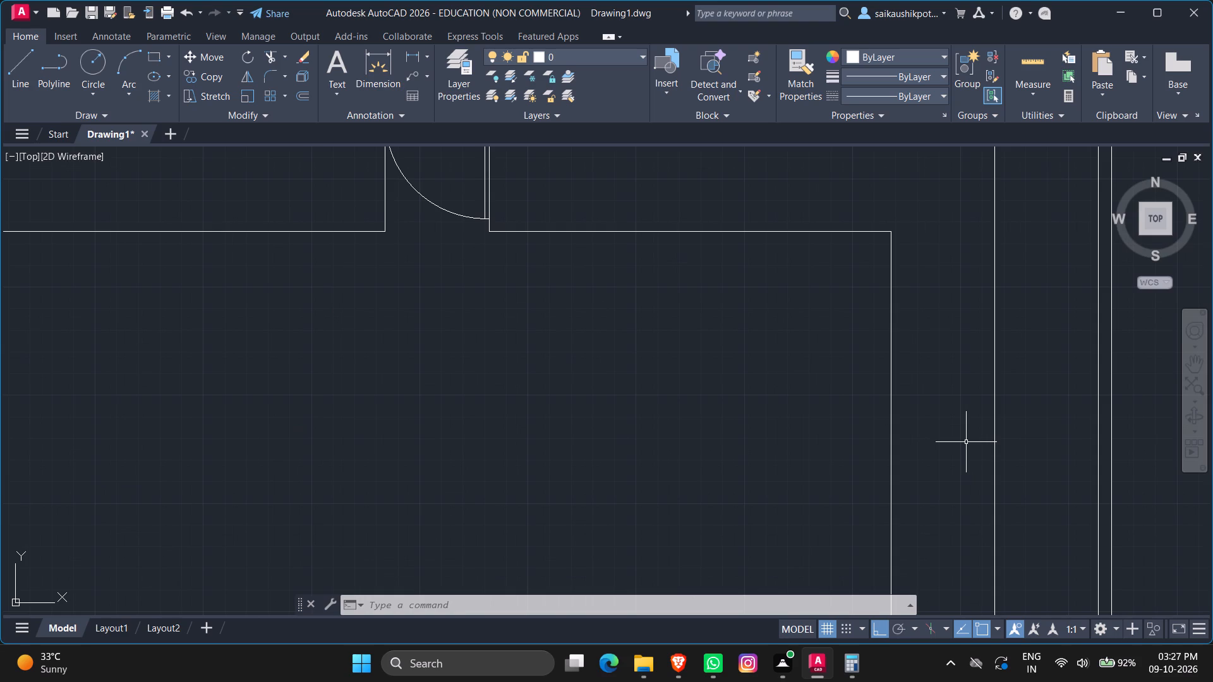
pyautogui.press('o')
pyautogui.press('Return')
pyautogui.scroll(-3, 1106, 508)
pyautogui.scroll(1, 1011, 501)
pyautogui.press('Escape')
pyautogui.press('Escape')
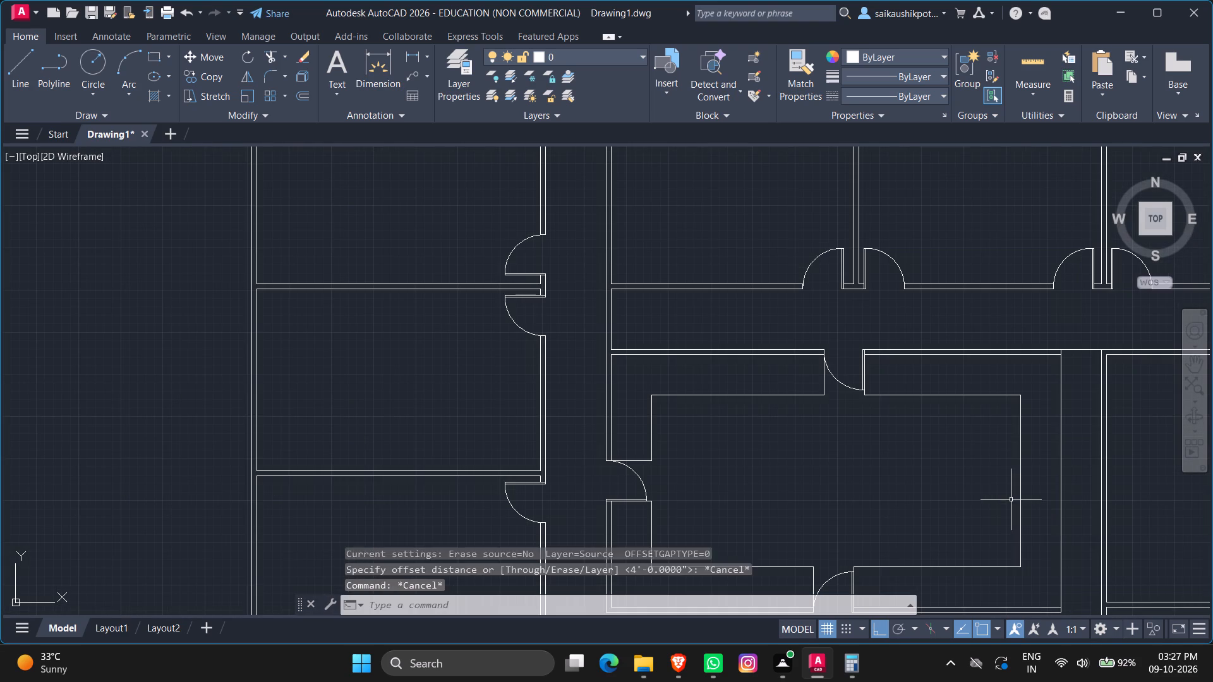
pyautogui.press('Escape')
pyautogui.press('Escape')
# Draw a horizontal line from the midpoint of the inner outline's east side to the room's east wall line.
pyautogui.press('l')
pyautogui.press('Return')
pyautogui.scroll(1, 991, 414)
pyautogui.scroll(-2, 897, 464)
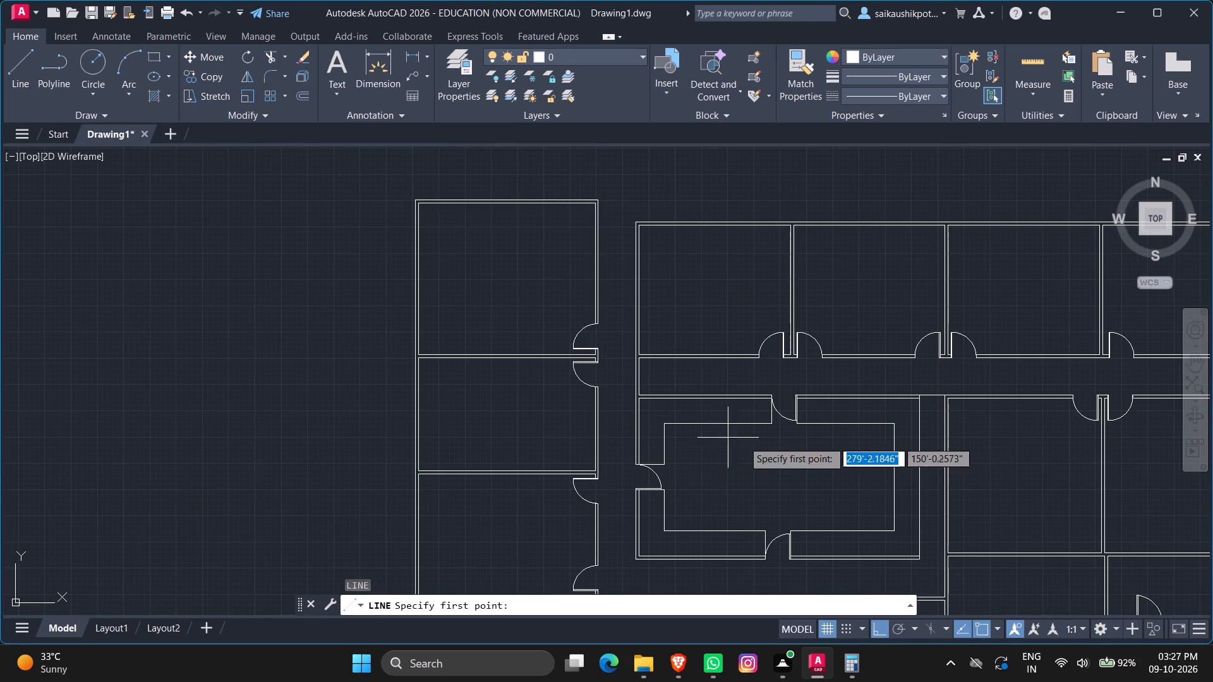
pyautogui.scroll(3, 911, 494)
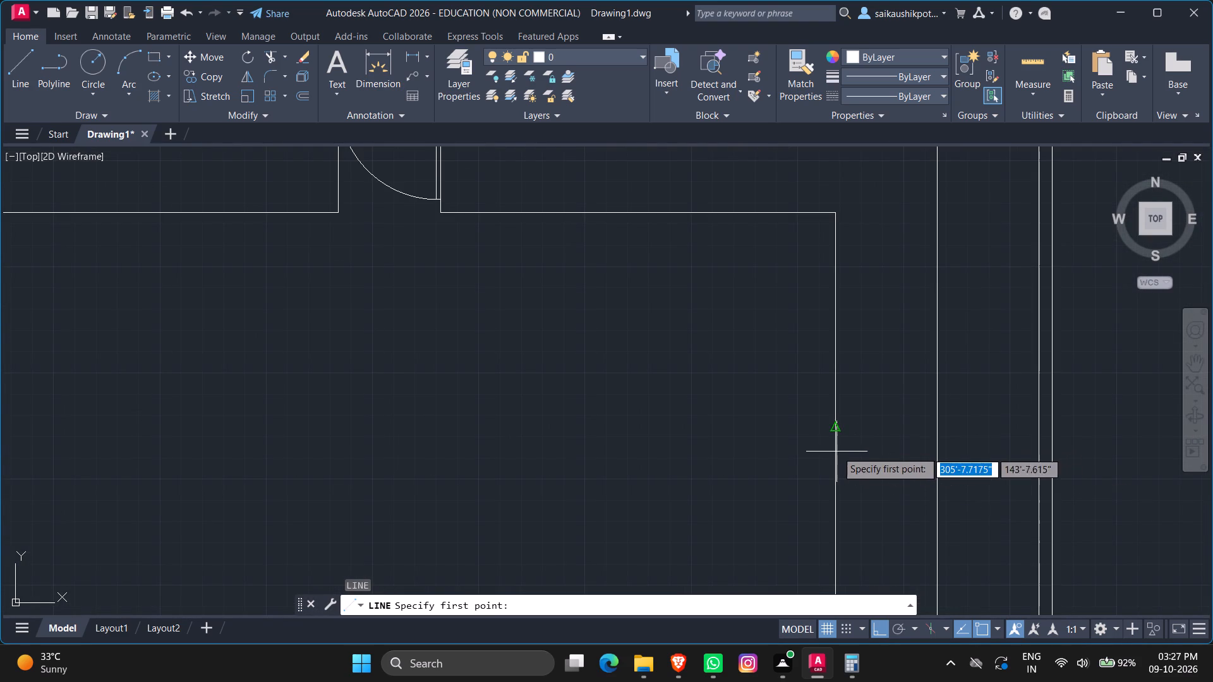
pyautogui.scroll(-2, 834, 432)
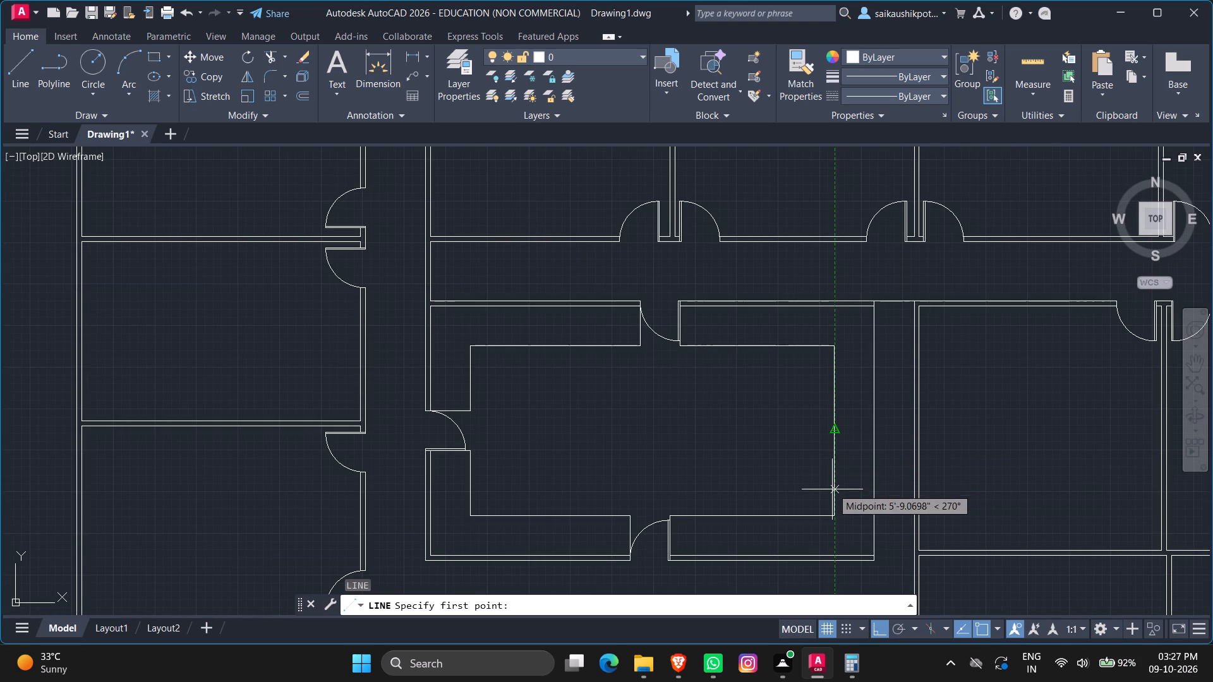
pyautogui.click(830, 432)
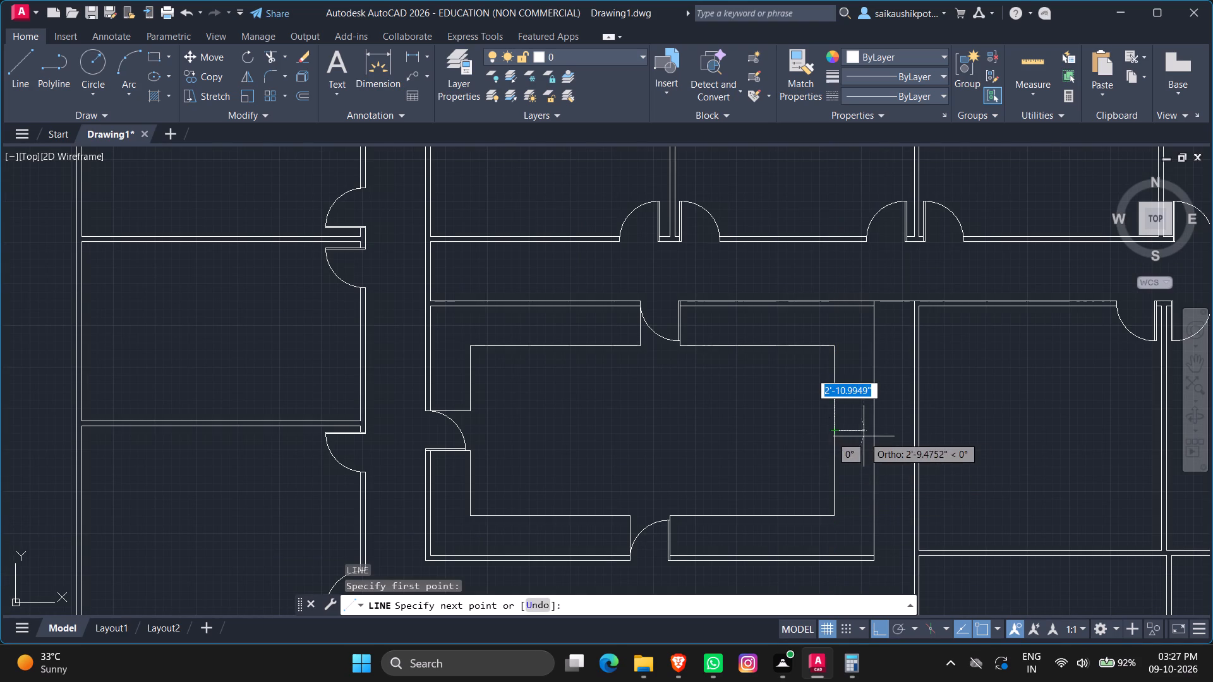
pyautogui.scroll(2, 864, 436)
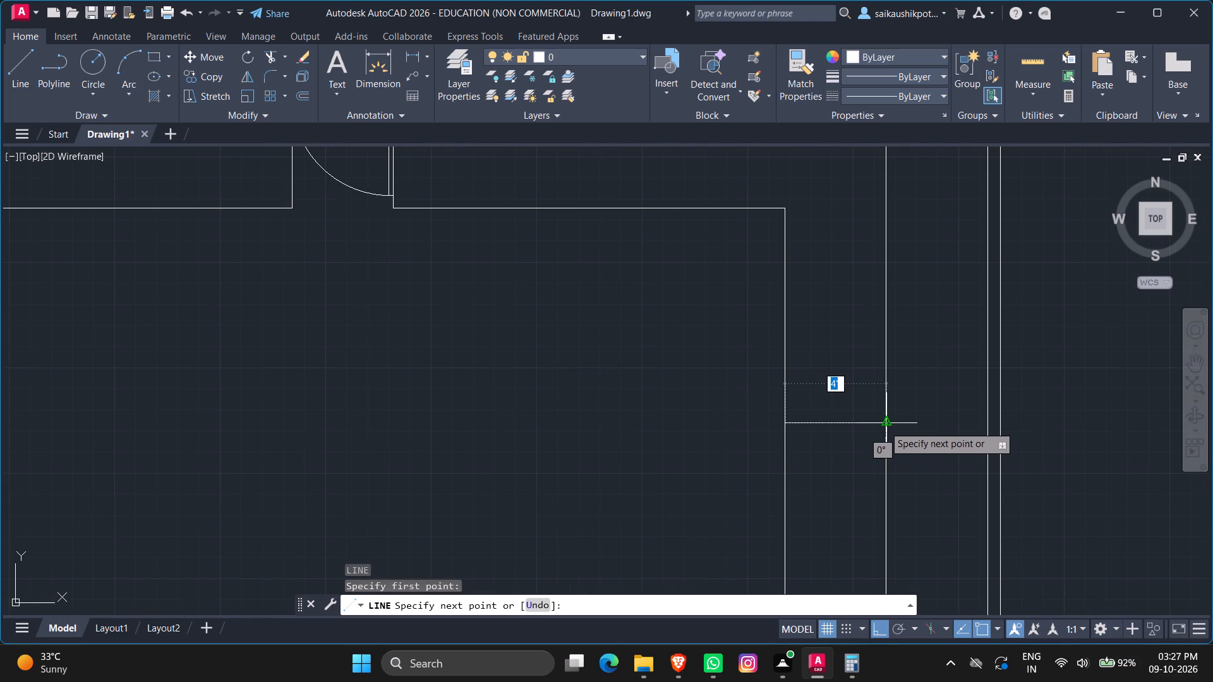
pyautogui.click(884, 426)
pyautogui.press('Escape')
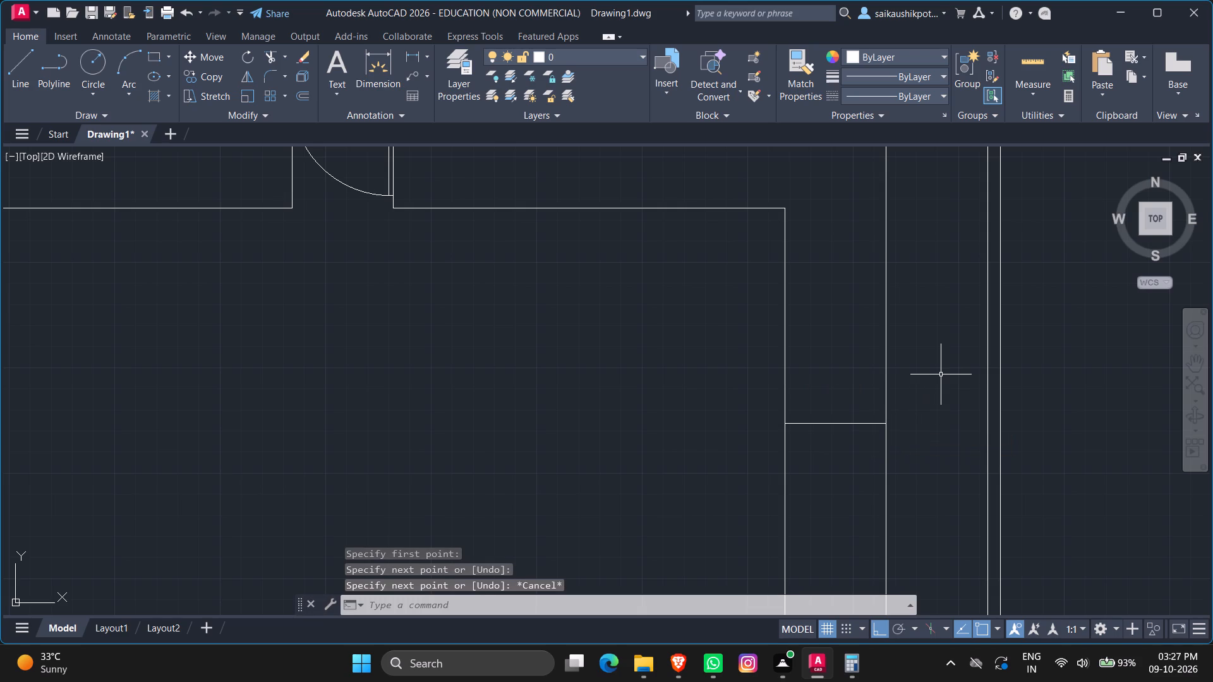
# Offset the horizontal line between the inner outline and the east wall by 3' to both the north and the south.
pyautogui.press('o')
pyautogui.press('Return')
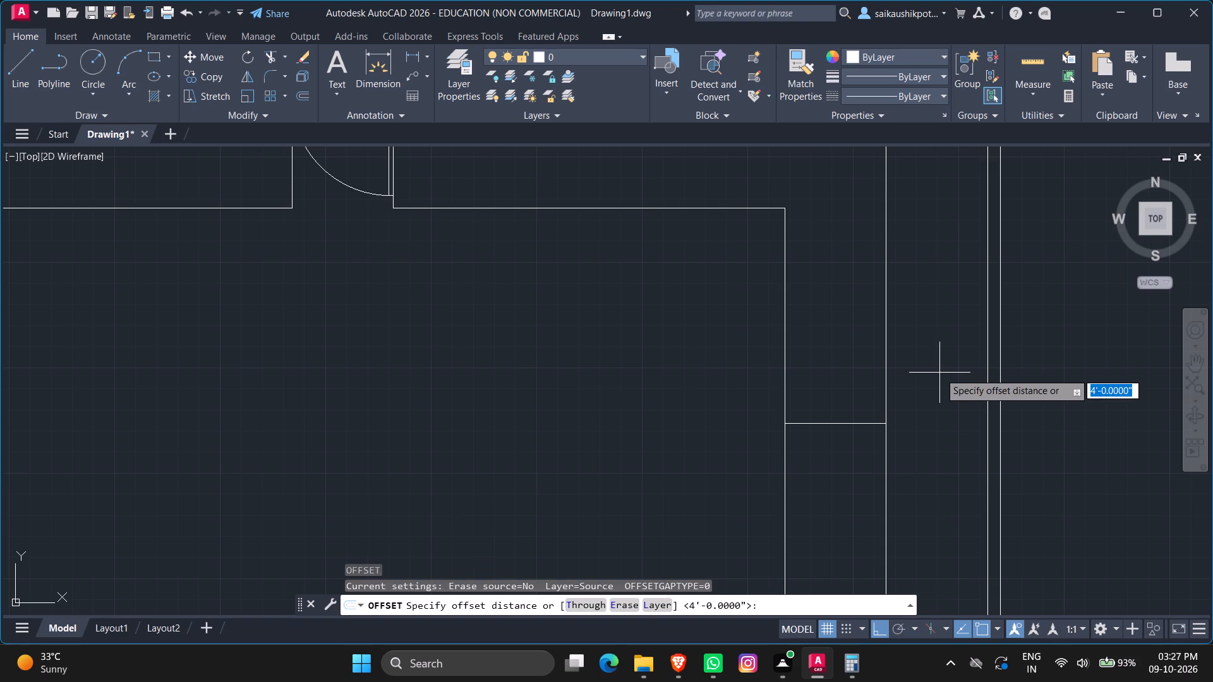
pyautogui.press('3')
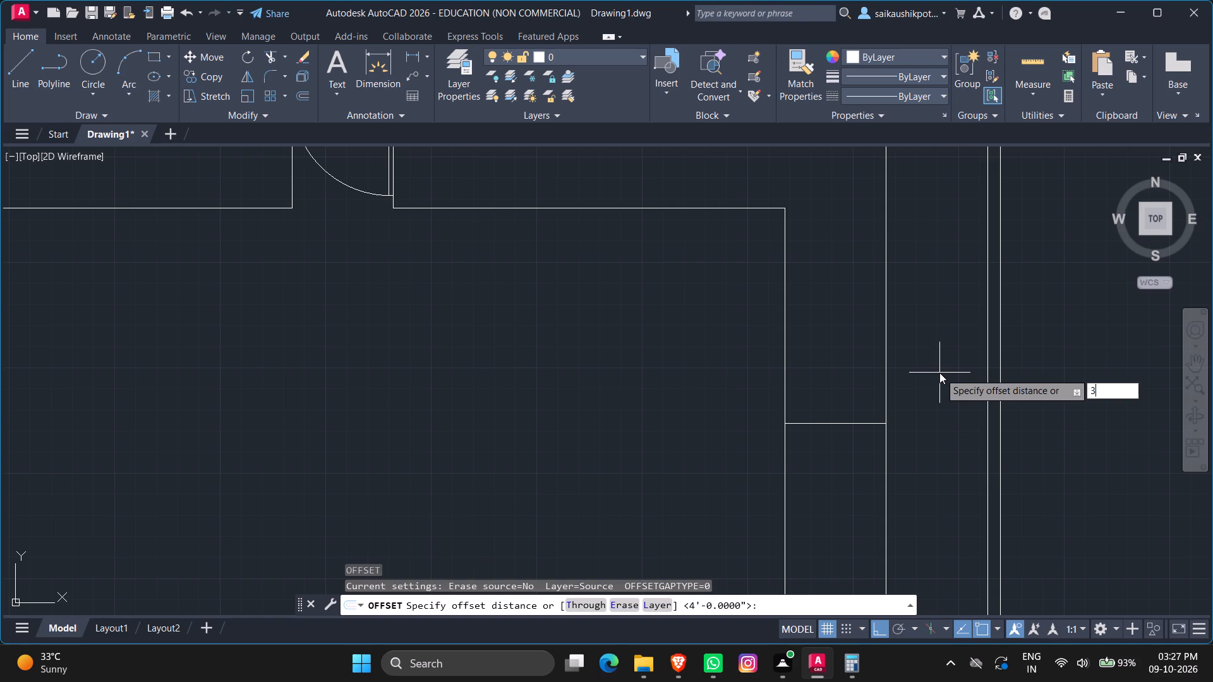
pyautogui.press("'")
pyautogui.press('Return')
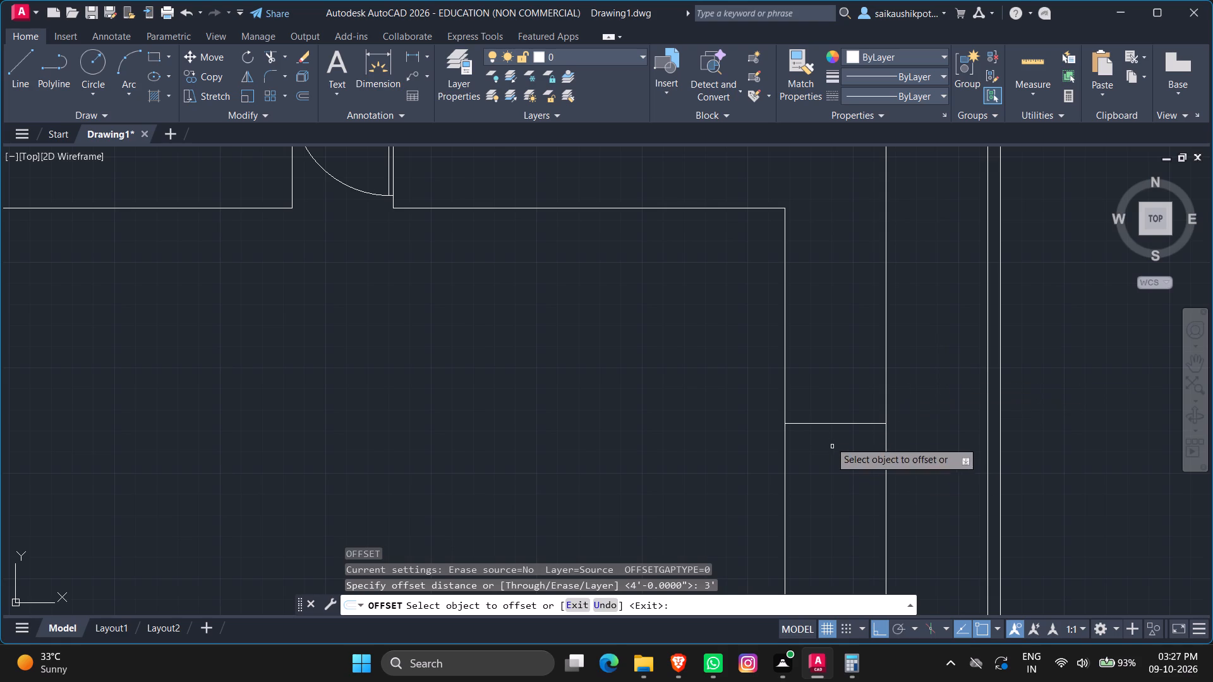
pyautogui.click(818, 423)
pyautogui.click(843, 369)
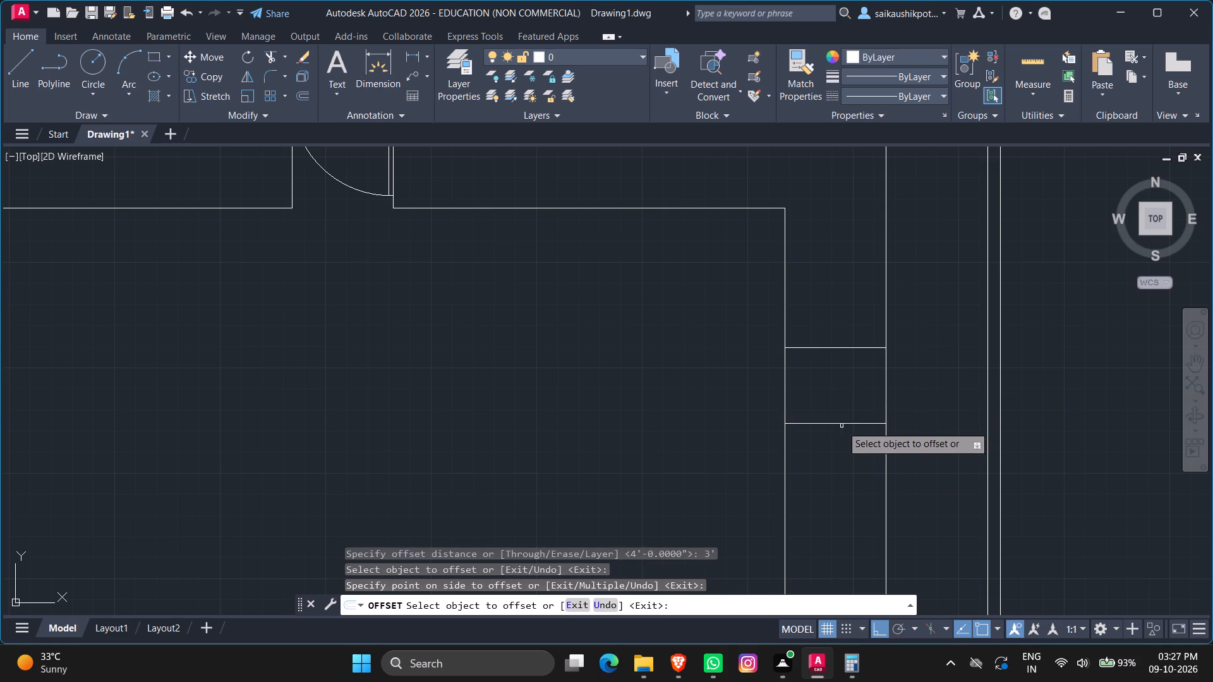
pyautogui.click(842, 426)
pyautogui.click(845, 483)
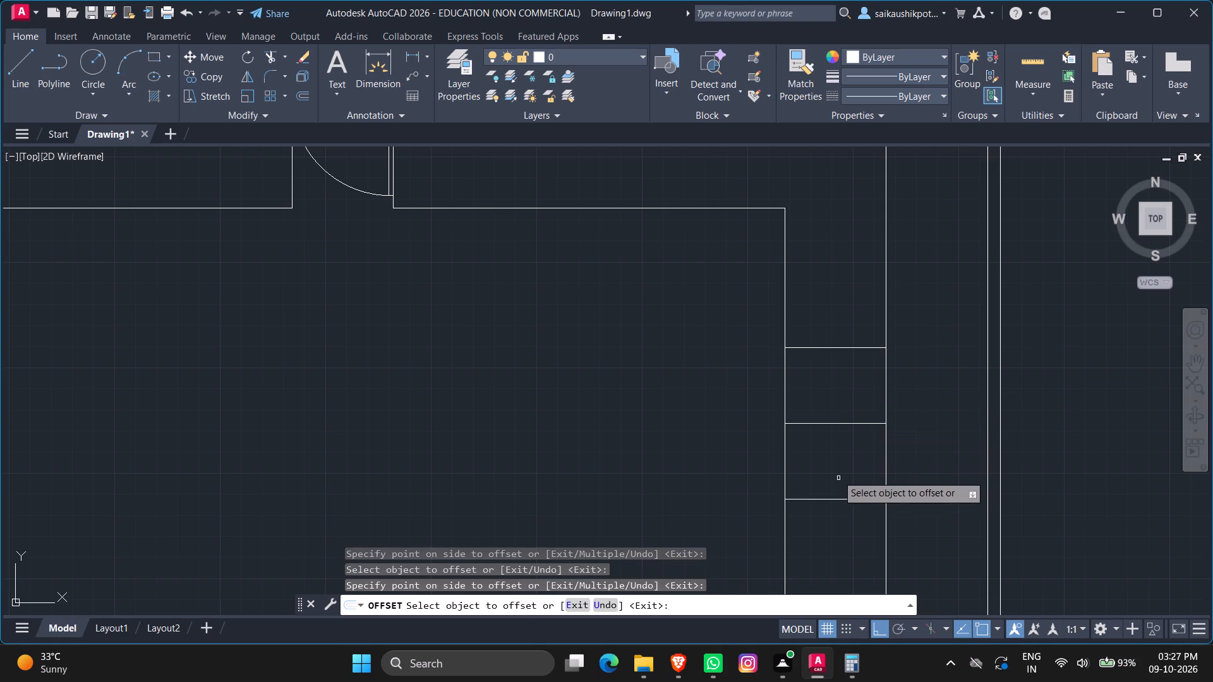
pyautogui.press('Escape')
# Erase the middle horizontal line between the two 3' offset lines.
pyautogui.click(838, 438)
pyautogui.click(836, 402)
pyautogui.press('Delete')
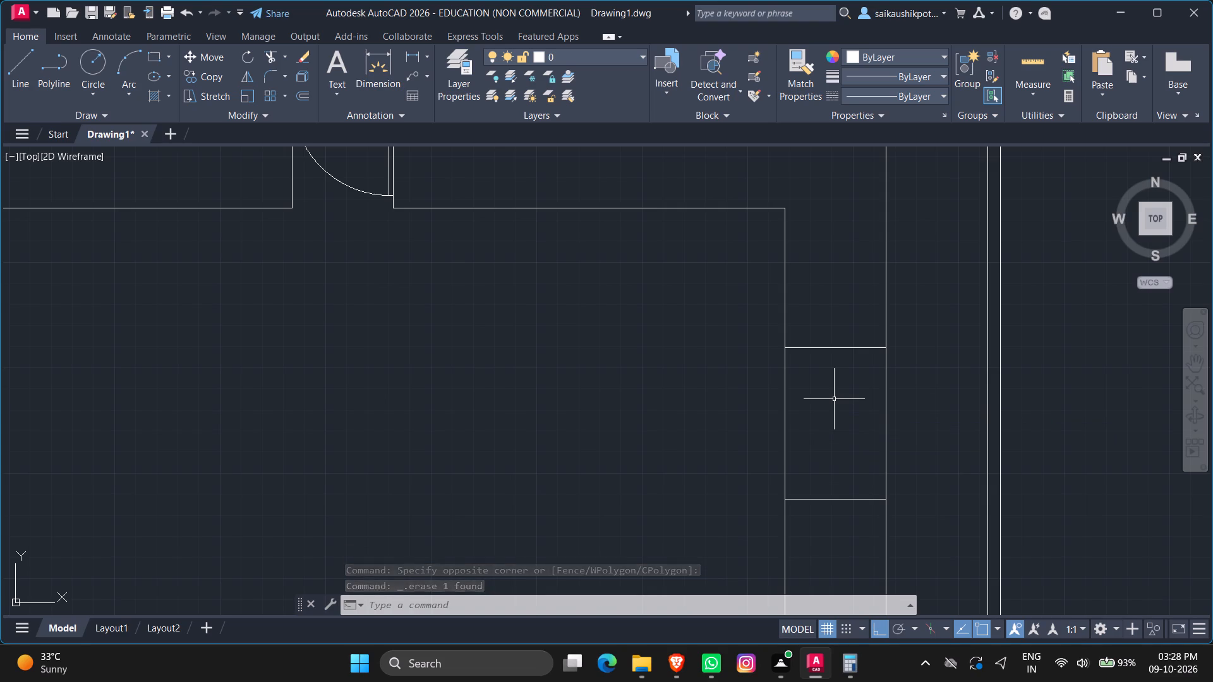
pyautogui.press('Escape')
pyautogui.press('Escape')
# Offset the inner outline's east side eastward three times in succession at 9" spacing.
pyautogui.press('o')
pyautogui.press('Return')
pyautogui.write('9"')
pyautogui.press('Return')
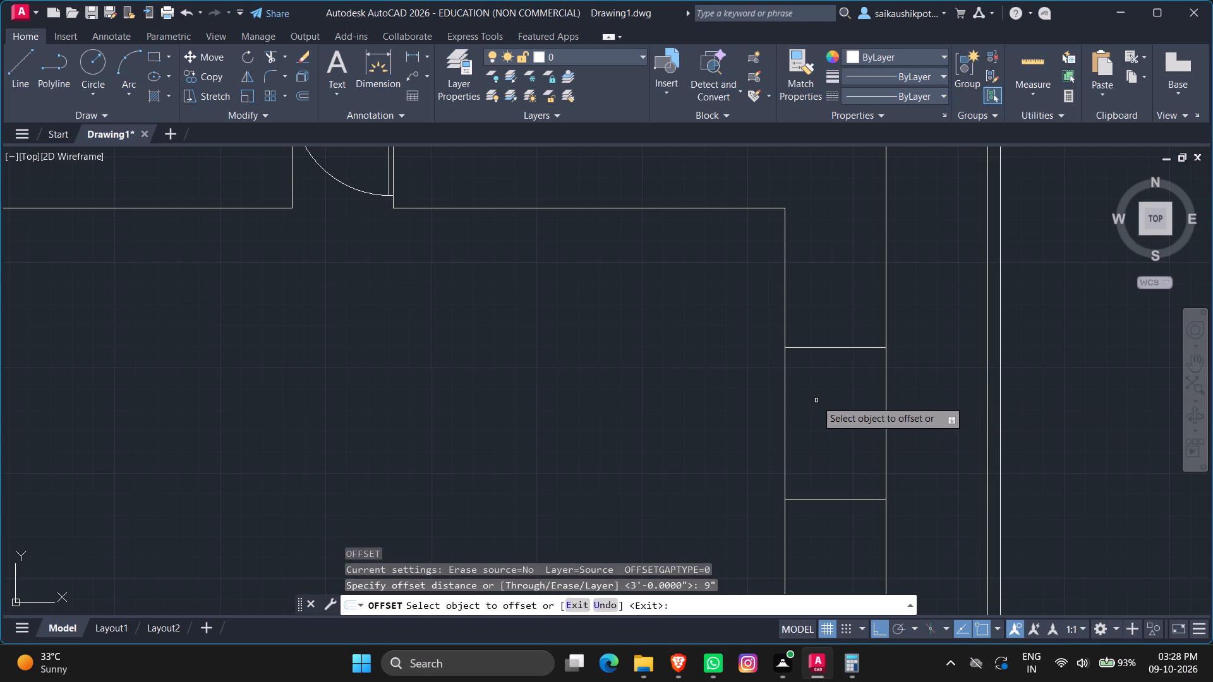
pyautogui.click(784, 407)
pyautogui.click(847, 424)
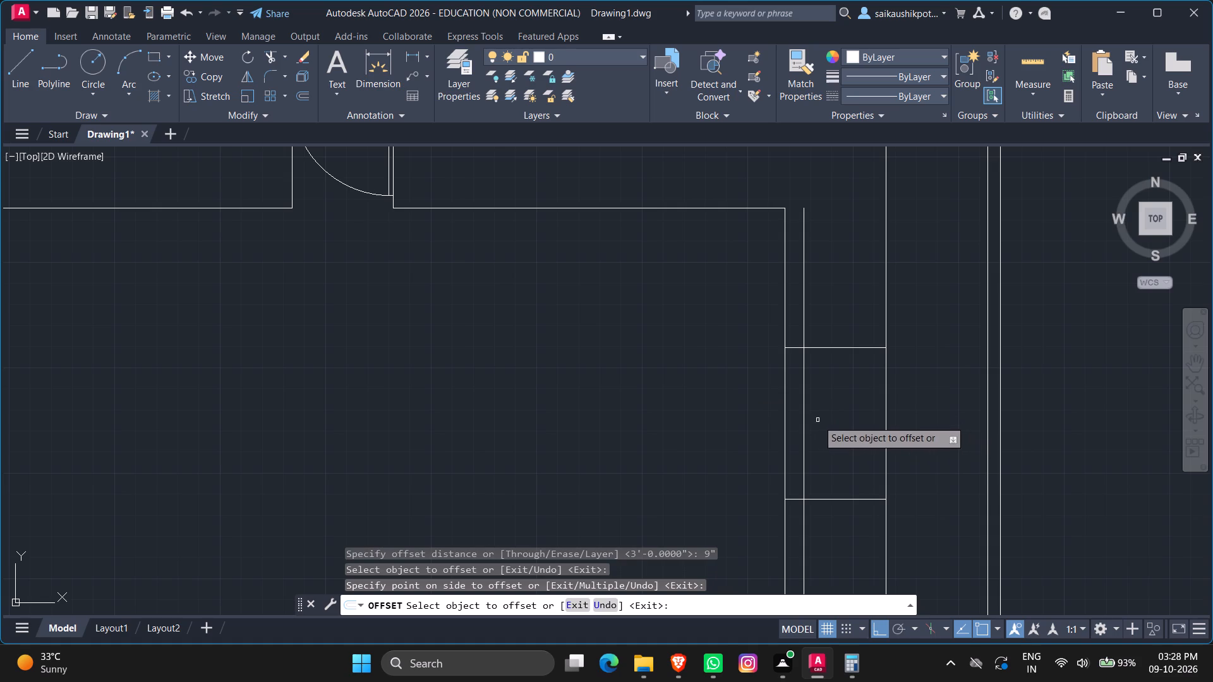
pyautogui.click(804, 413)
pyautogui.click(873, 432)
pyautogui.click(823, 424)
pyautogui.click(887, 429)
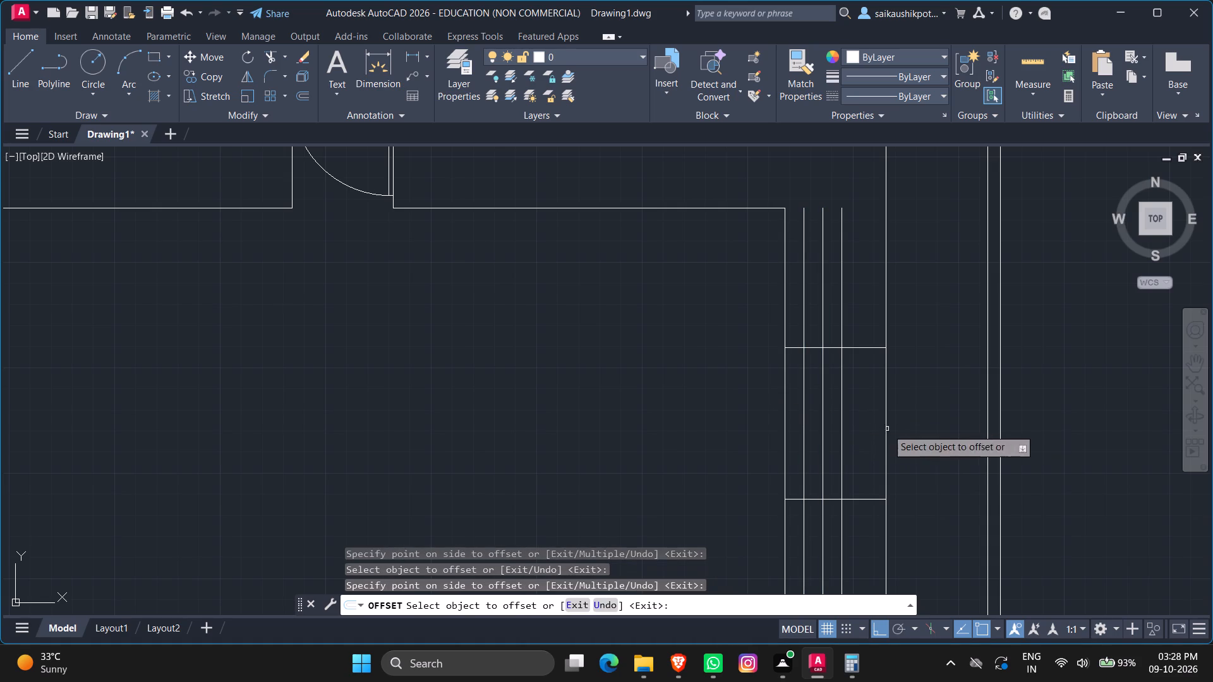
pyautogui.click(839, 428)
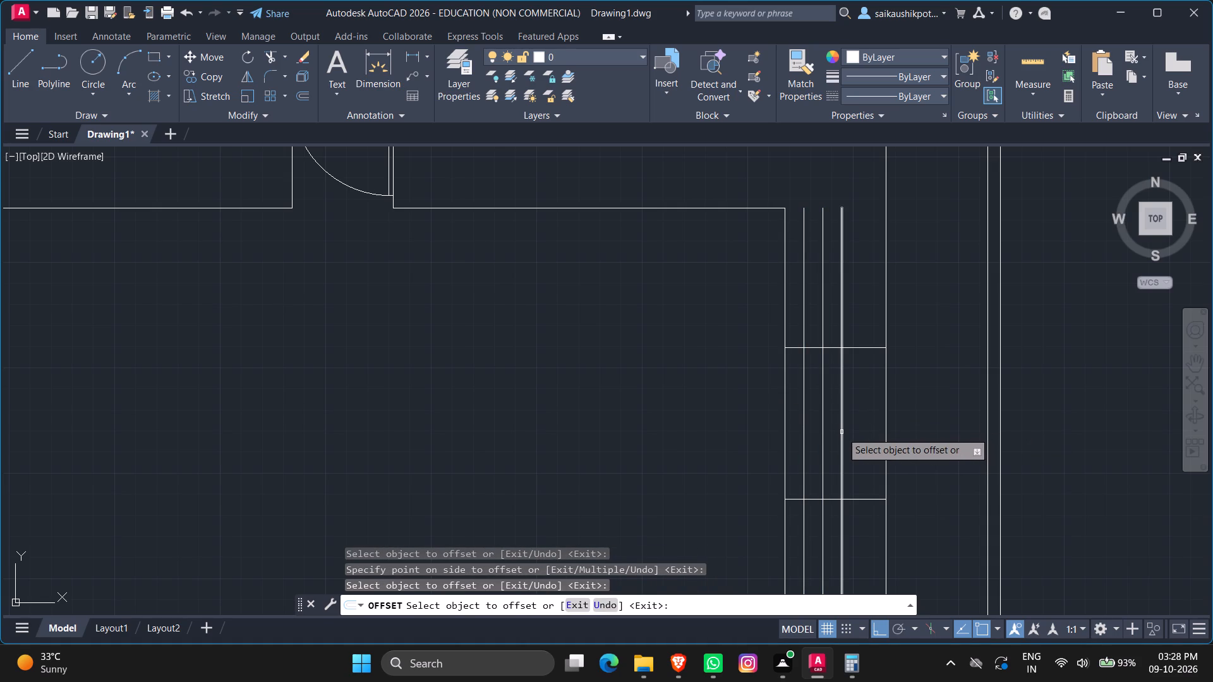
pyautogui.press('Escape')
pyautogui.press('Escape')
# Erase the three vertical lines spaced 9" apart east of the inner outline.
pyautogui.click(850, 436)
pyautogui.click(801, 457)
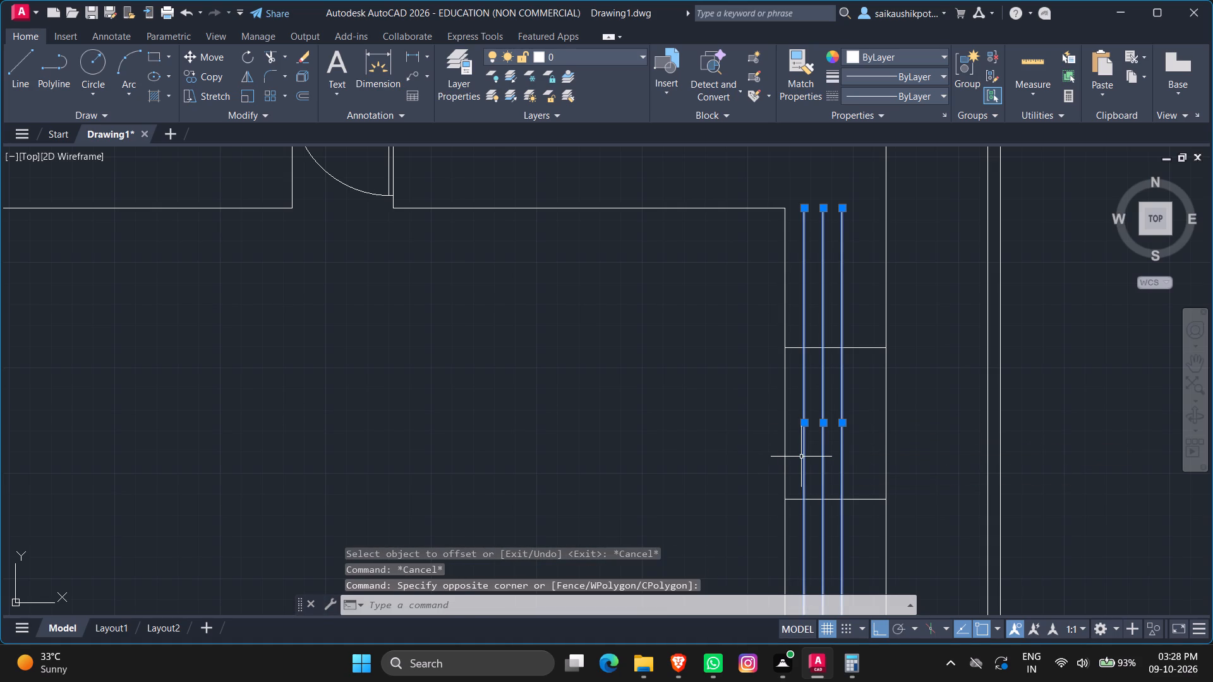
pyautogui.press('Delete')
# Offset the inner outline's east side eastward three times in succession at 1' spacing.
pyautogui.press('o')
pyautogui.press('Return')
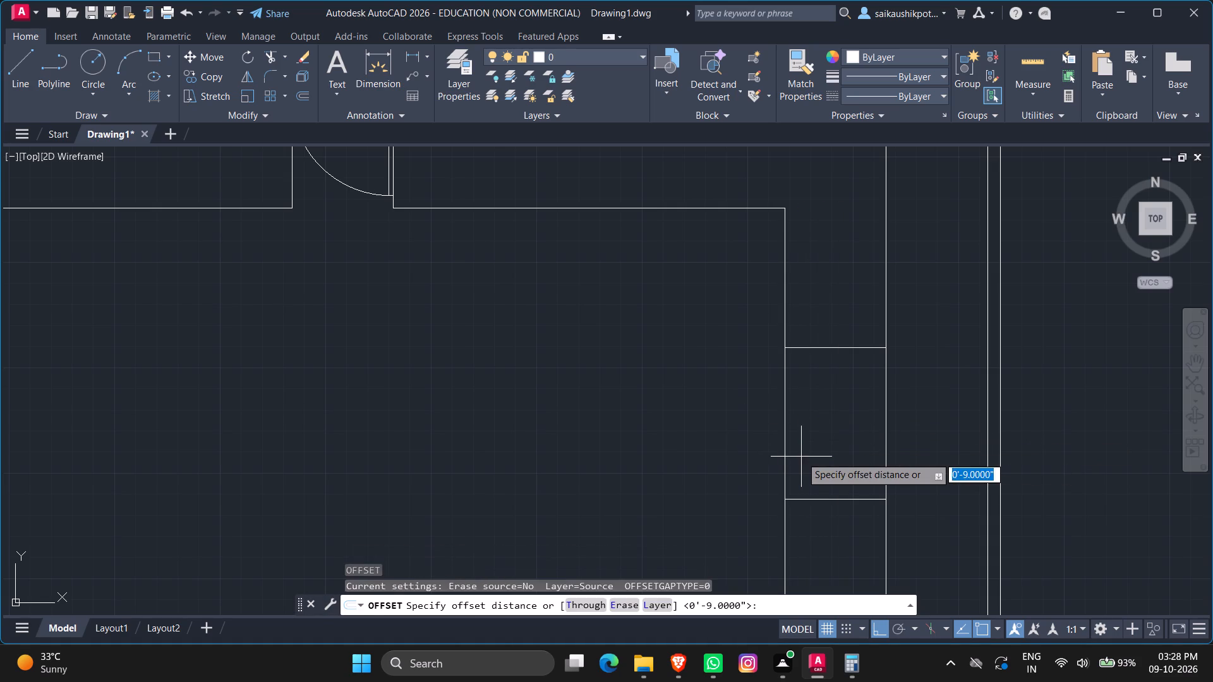
pyautogui.press('4')
pyautogui.press('BackSpace')
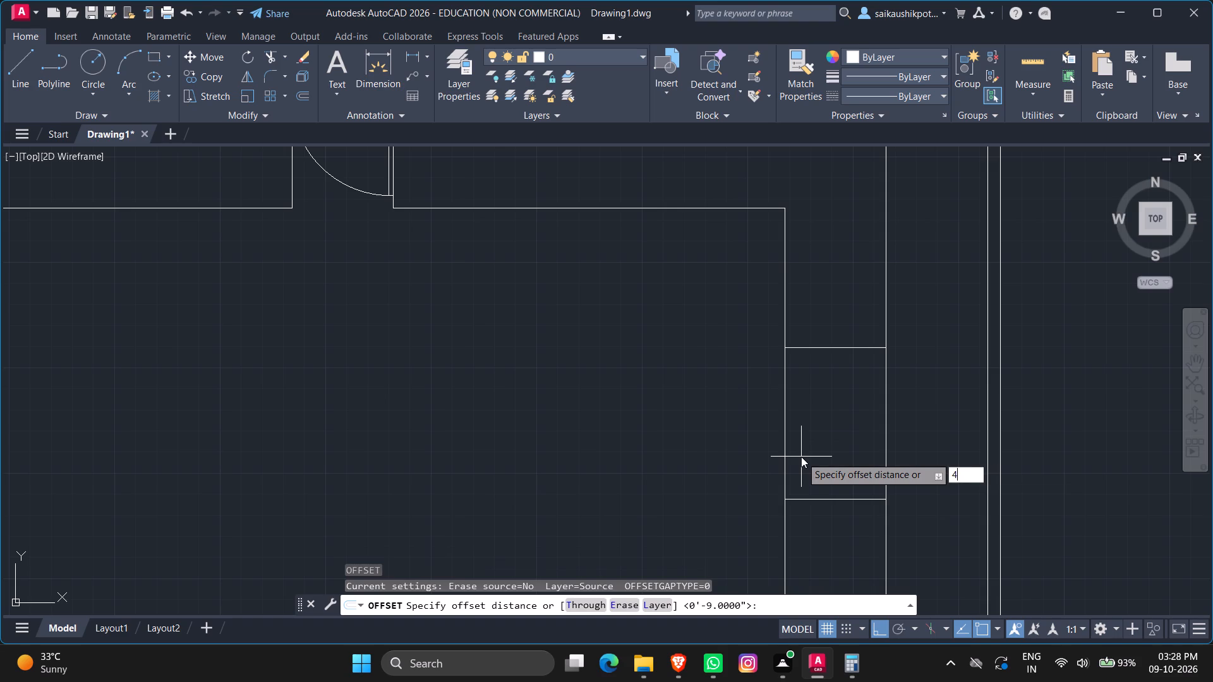
pyautogui.write("1'")
pyautogui.press('Return')
pyautogui.scroll(1, 801, 457)
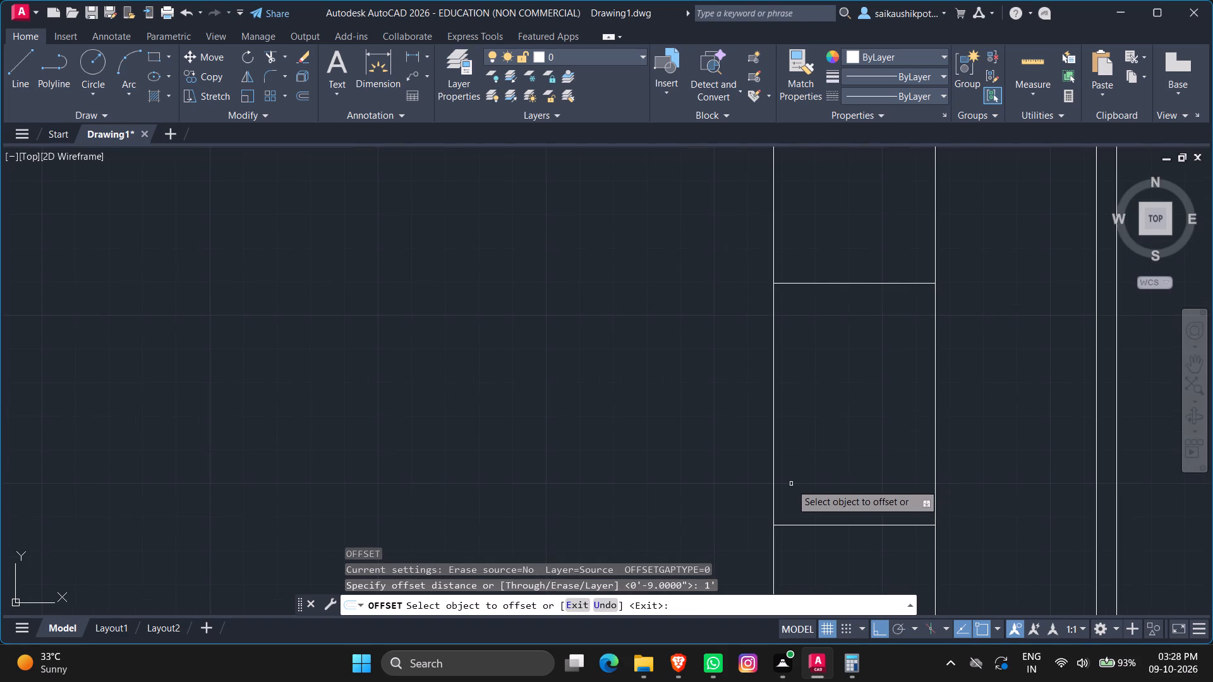
pyautogui.scroll(-2, 789, 482)
pyautogui.click(782, 471)
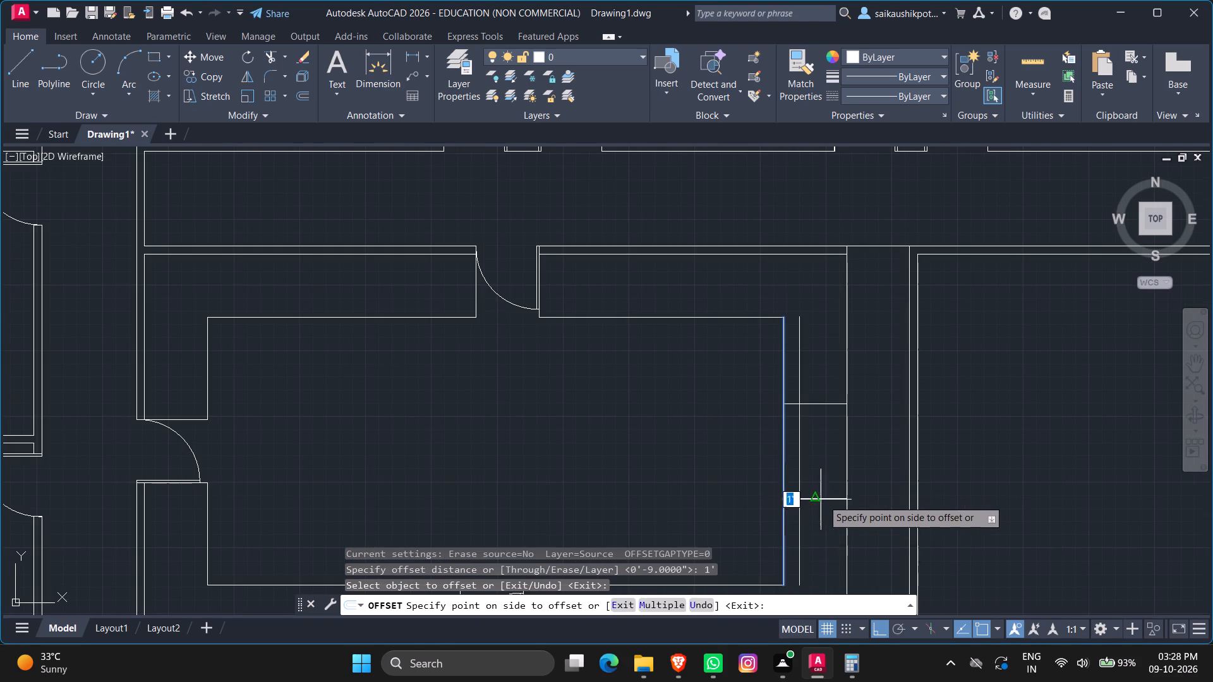
pyautogui.click(824, 500)
pyautogui.click(800, 490)
pyautogui.click(836, 501)
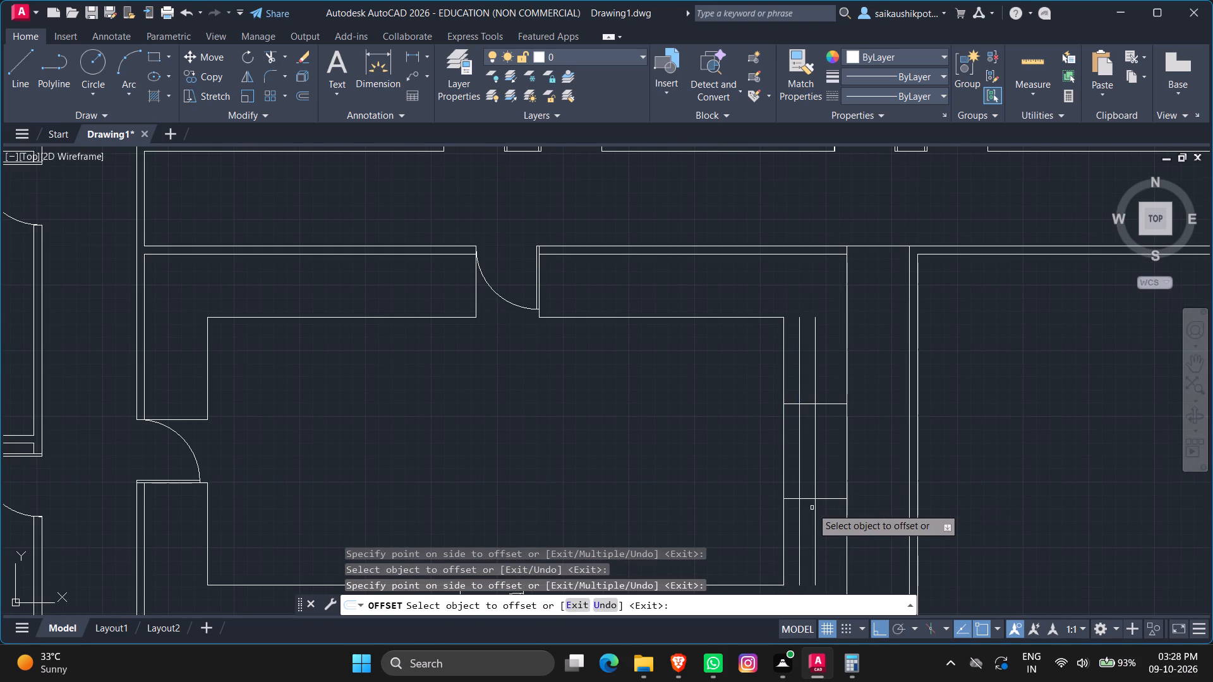
pyautogui.click(817, 513)
pyautogui.click(843, 533)
pyautogui.press('Escape')
pyautogui.press('Escape')
pyautogui.press('Escape')
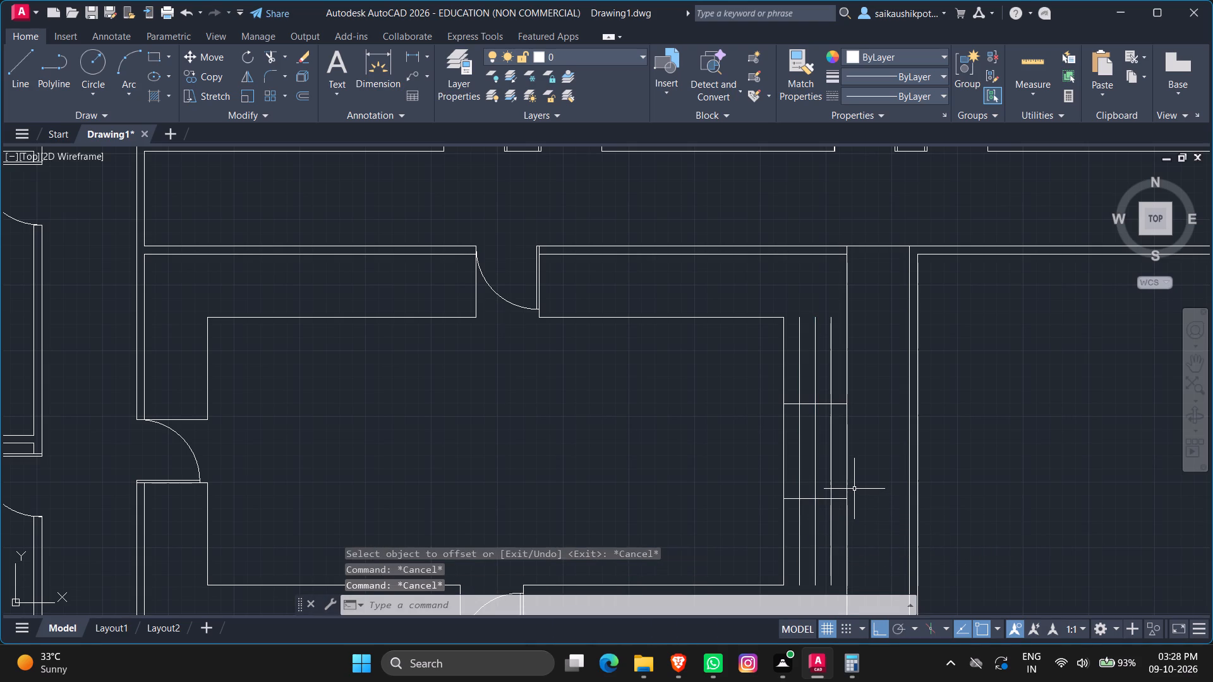
# Trim the three 1' spaced vertical lines where they extend north of the upper horizontal line.
pyautogui.press('t')
pyautogui.press('r')
pyautogui.press('Return')
pyautogui.press('Return')
pyautogui.scroll(2, 827, 371)
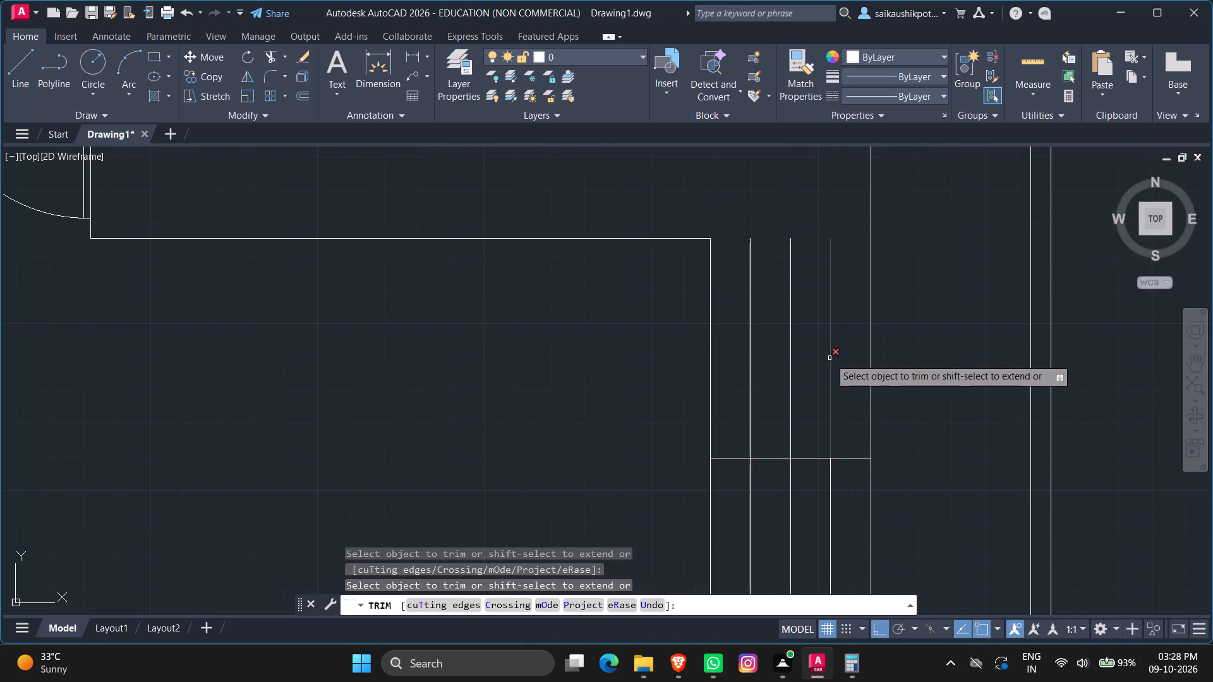
pyautogui.scroll(1, 830, 358)
pyautogui.moveTo(685, 380); pyautogui.dragTo(835, 385)
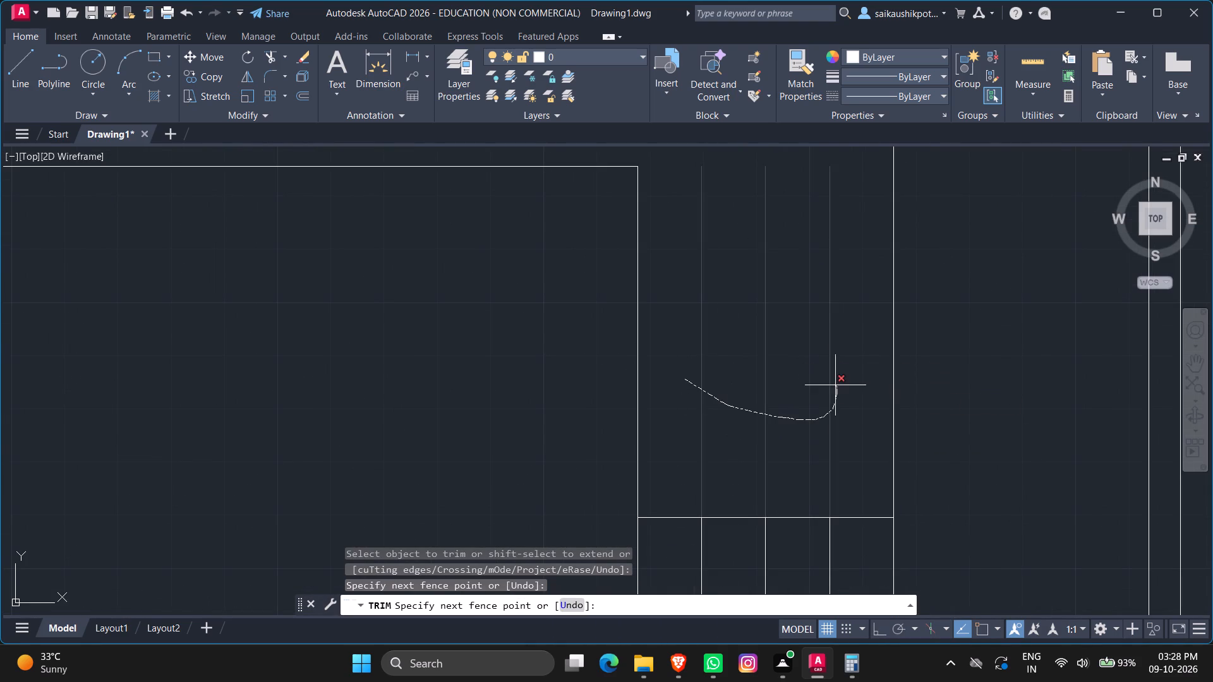
pyautogui.moveTo(835, 385); pyautogui.dragTo(828, 381)
# Trim the three 1' spaced vertical lines where they extend south of the lower horizontal line.
pyautogui.scroll(-4, 816, 386)
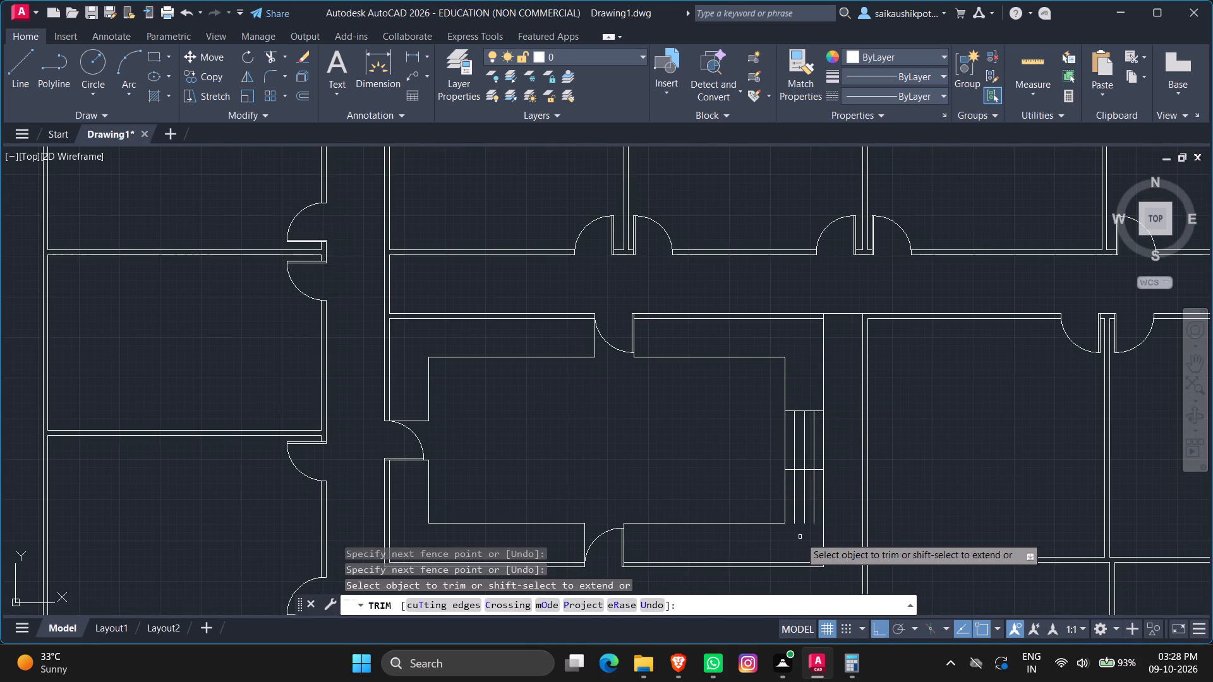
pyautogui.scroll(5, 802, 537)
pyautogui.scroll(-2, 799, 522)
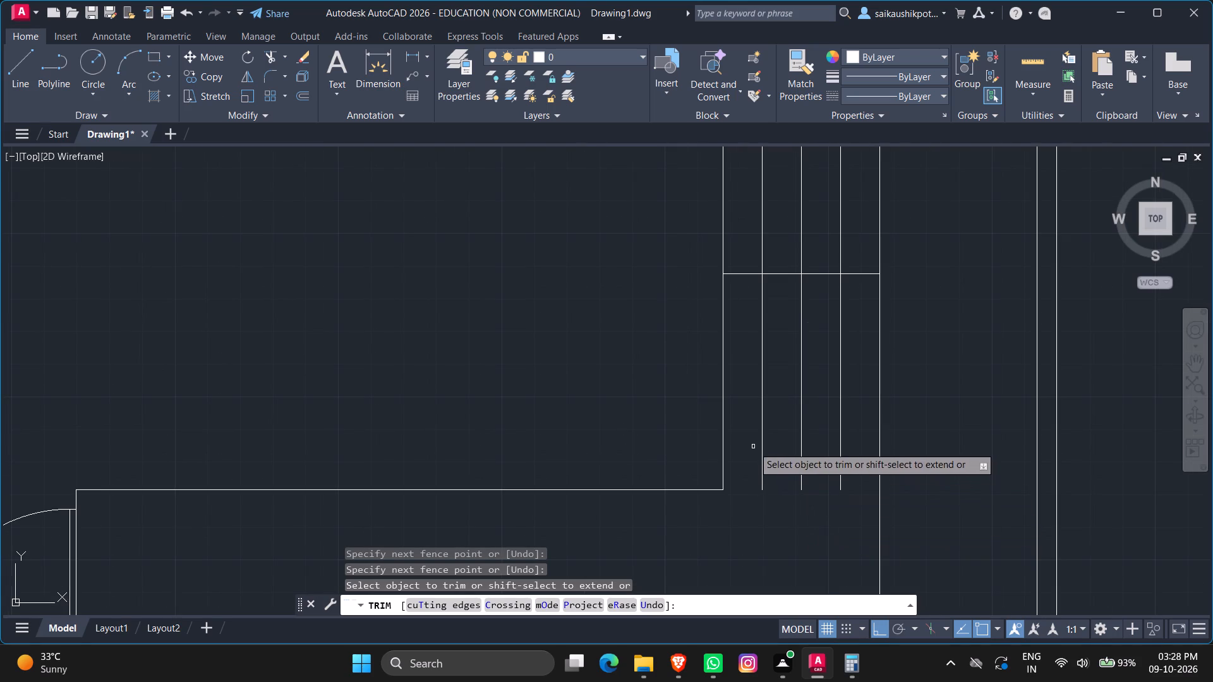
pyautogui.moveTo(743, 427); pyautogui.dragTo(851, 440)
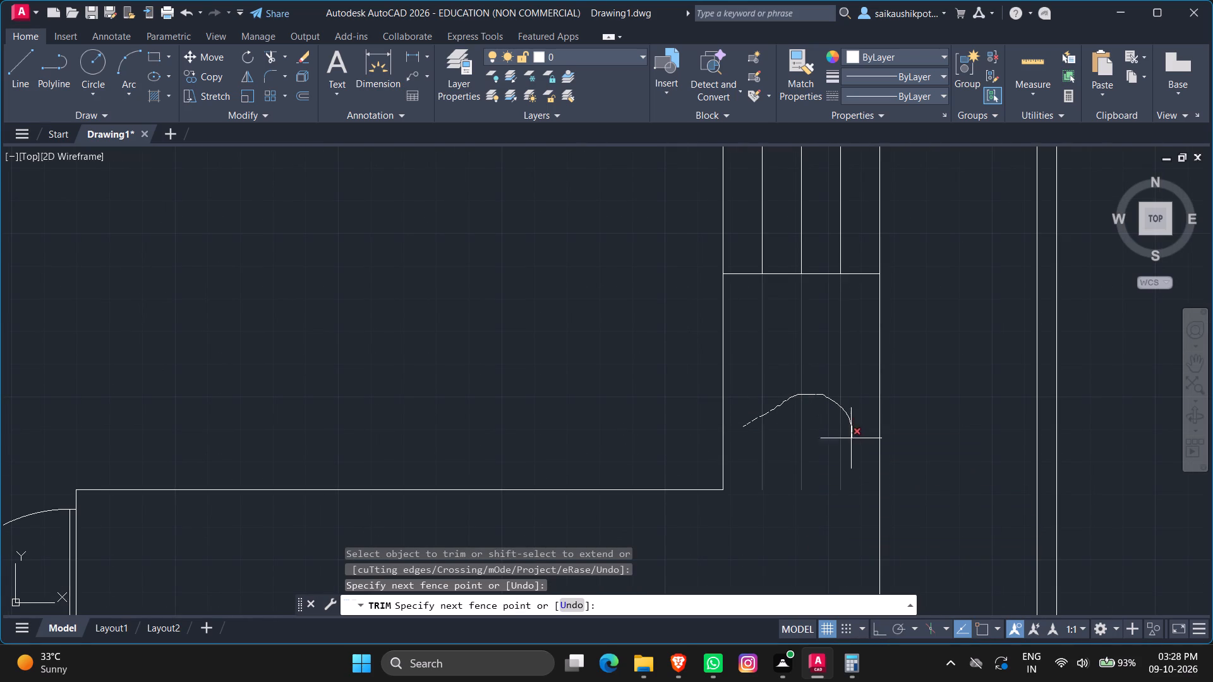
pyautogui.moveTo(851, 440); pyautogui.dragTo(837, 450)
pyautogui.doubleClick(836, 450)
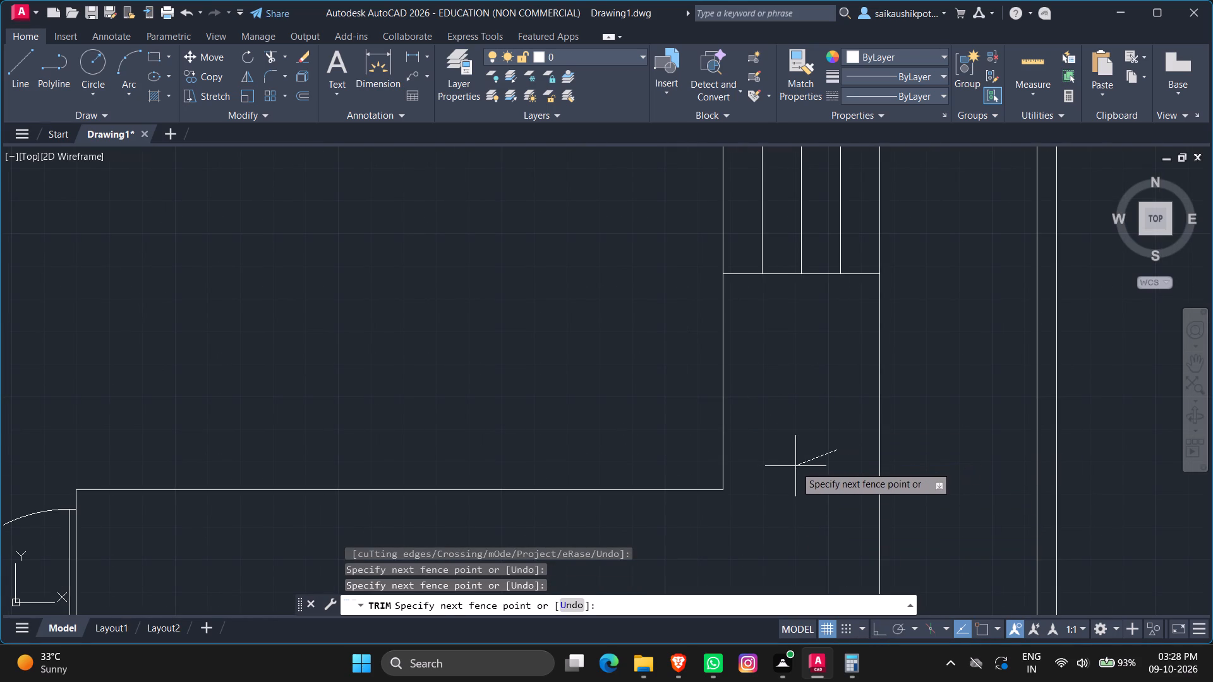
pyautogui.press('Escape')
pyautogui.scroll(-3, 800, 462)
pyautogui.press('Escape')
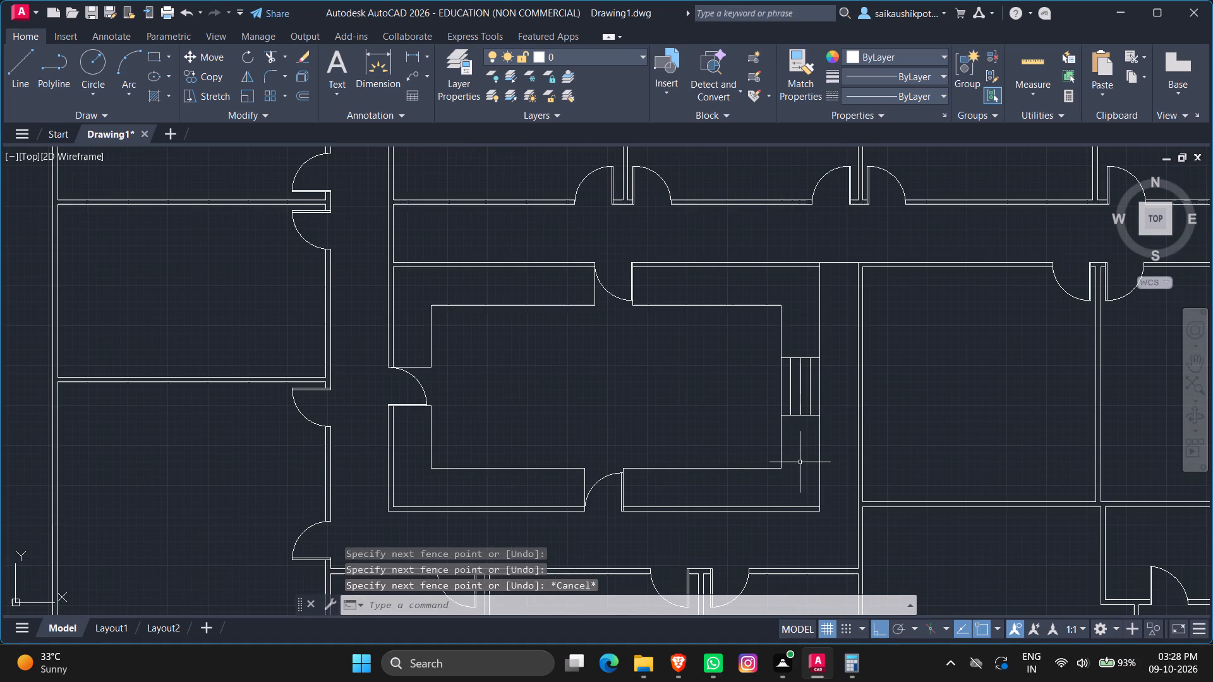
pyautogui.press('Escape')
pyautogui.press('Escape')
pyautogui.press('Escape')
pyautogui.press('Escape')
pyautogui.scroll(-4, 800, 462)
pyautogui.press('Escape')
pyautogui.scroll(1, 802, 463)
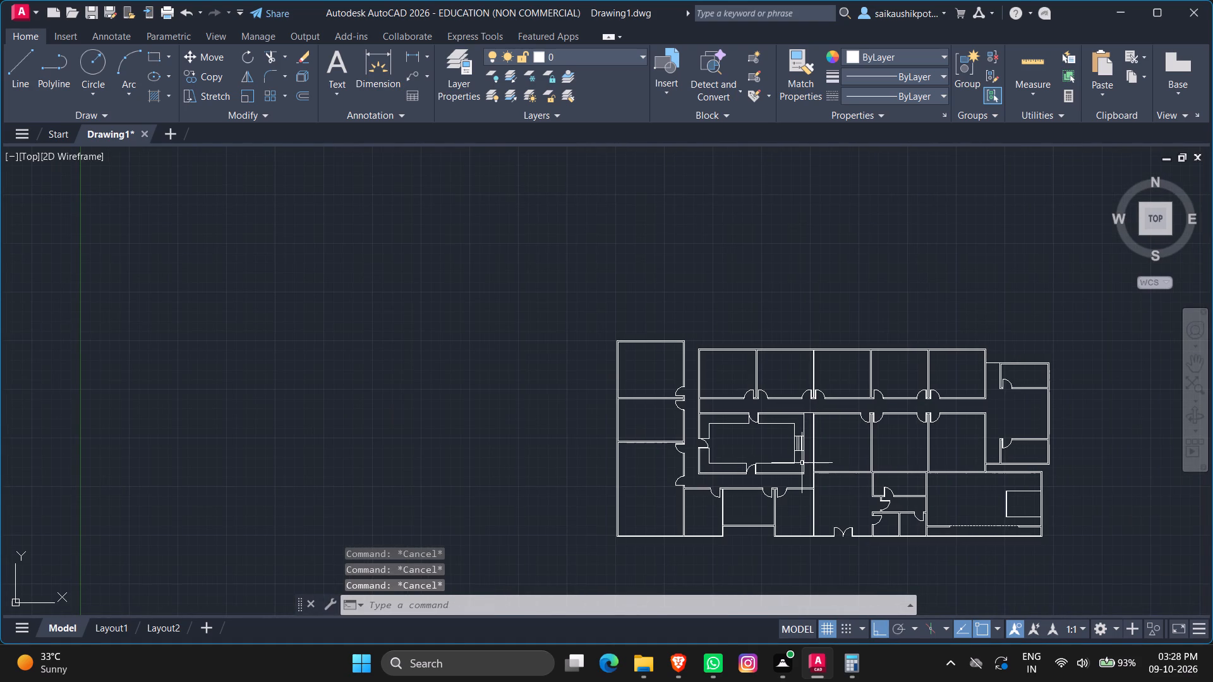
# Draw a short line across the west wall's thickness at the midpoint of the northwest corner room's inner wall line.
pyautogui.scroll(-2, 802, 463)
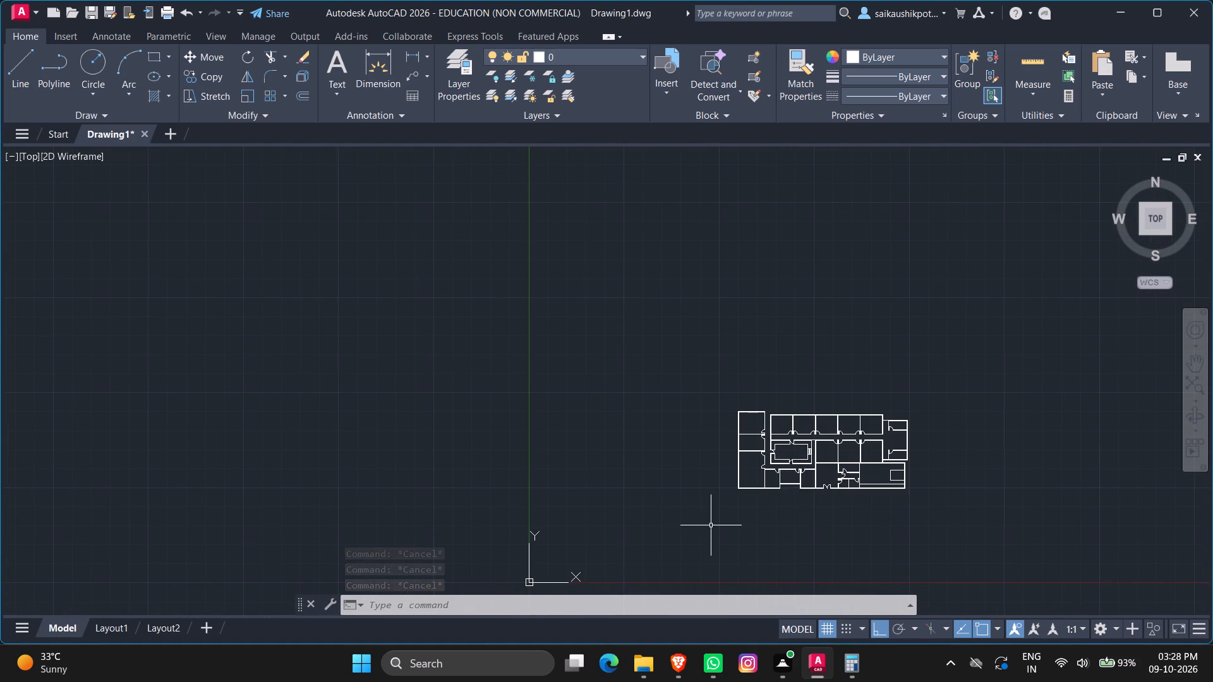
pyautogui.scroll(-2, 759, 543)
pyautogui.scroll(4, 737, 496)
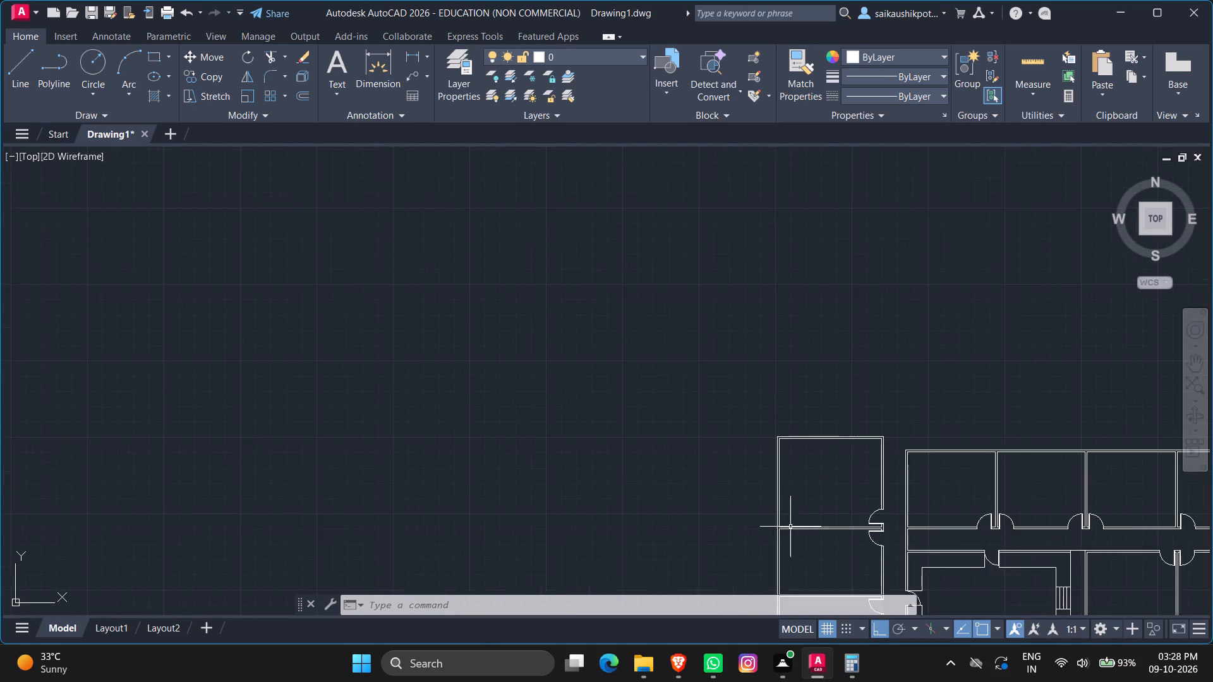
pyautogui.scroll(2, 793, 525)
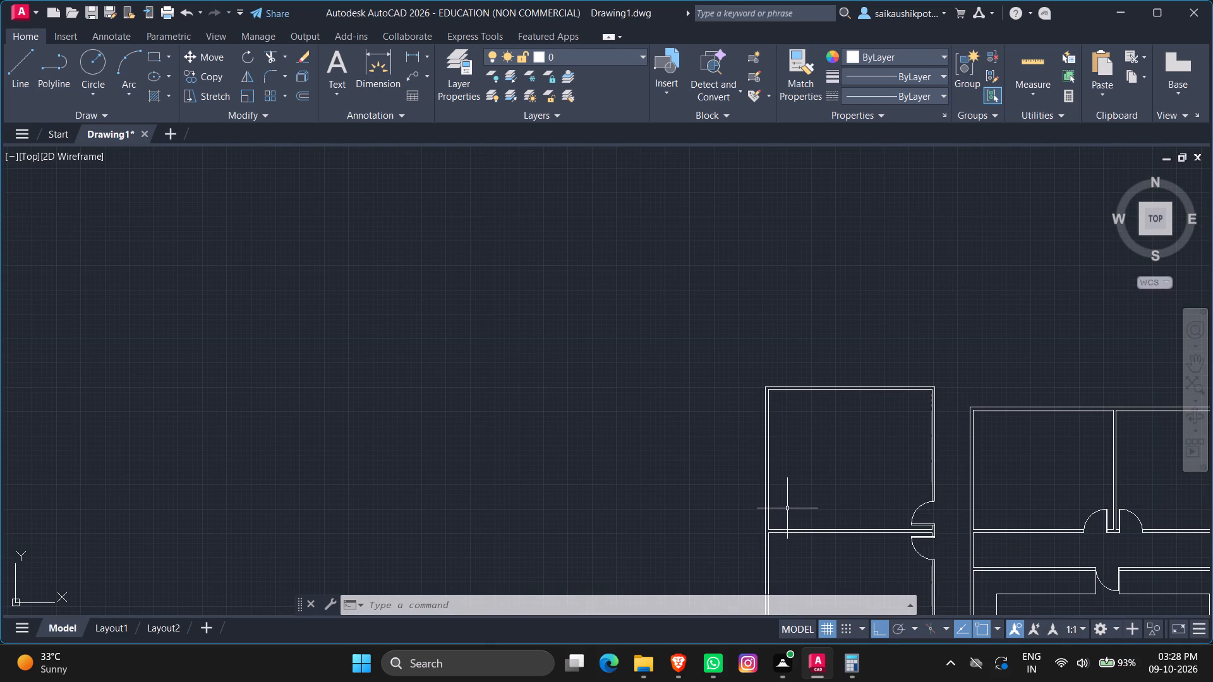
pyautogui.scroll(2, 774, 474)
pyautogui.scroll(-1, 778, 492)
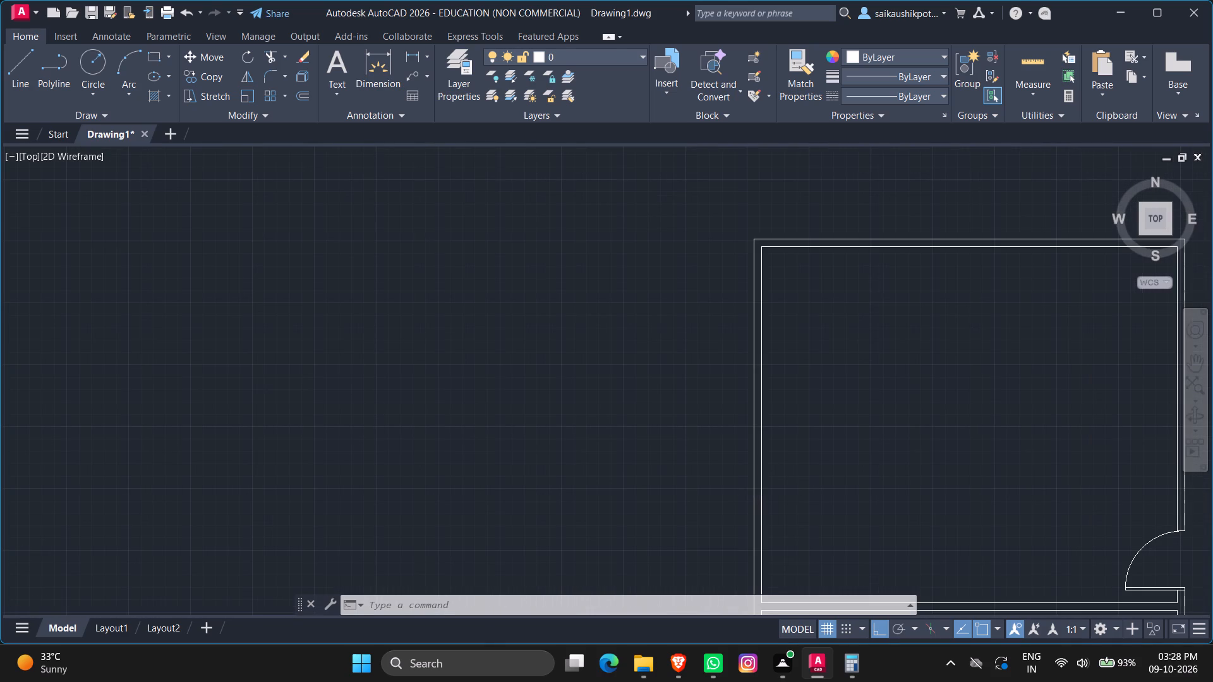
pyautogui.press('l')
pyautogui.press('Return')
pyautogui.scroll(1, 764, 447)
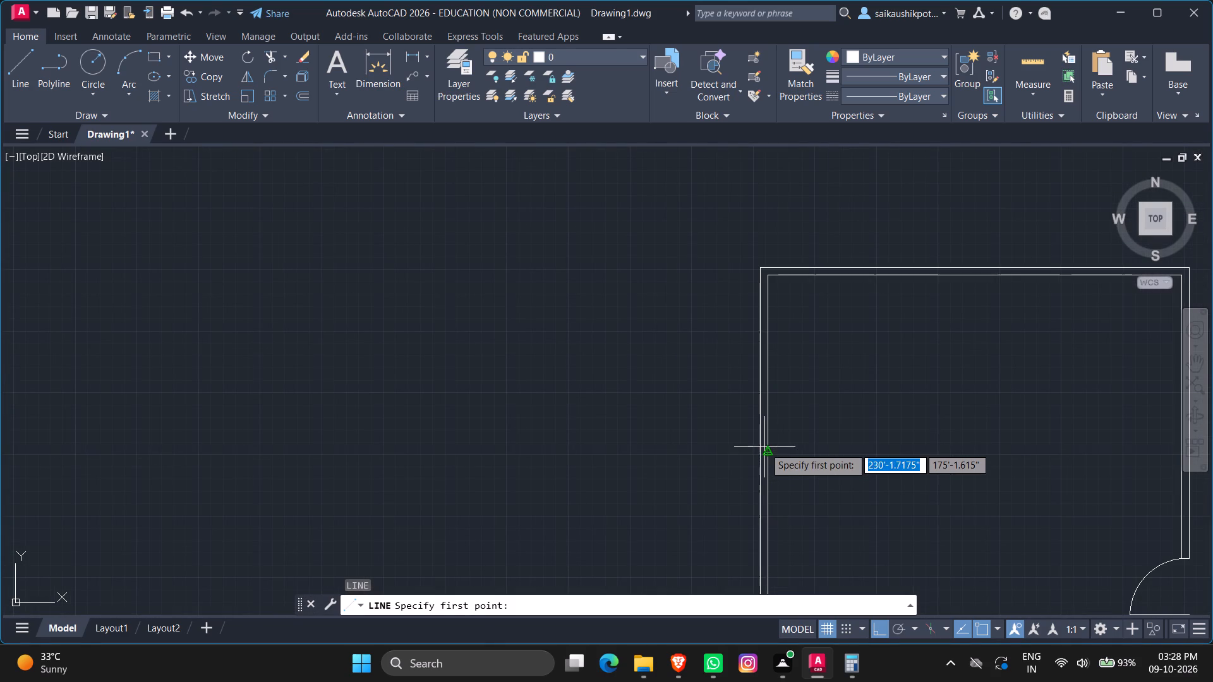
pyautogui.click(769, 452)
pyautogui.scroll(2, 756, 453)
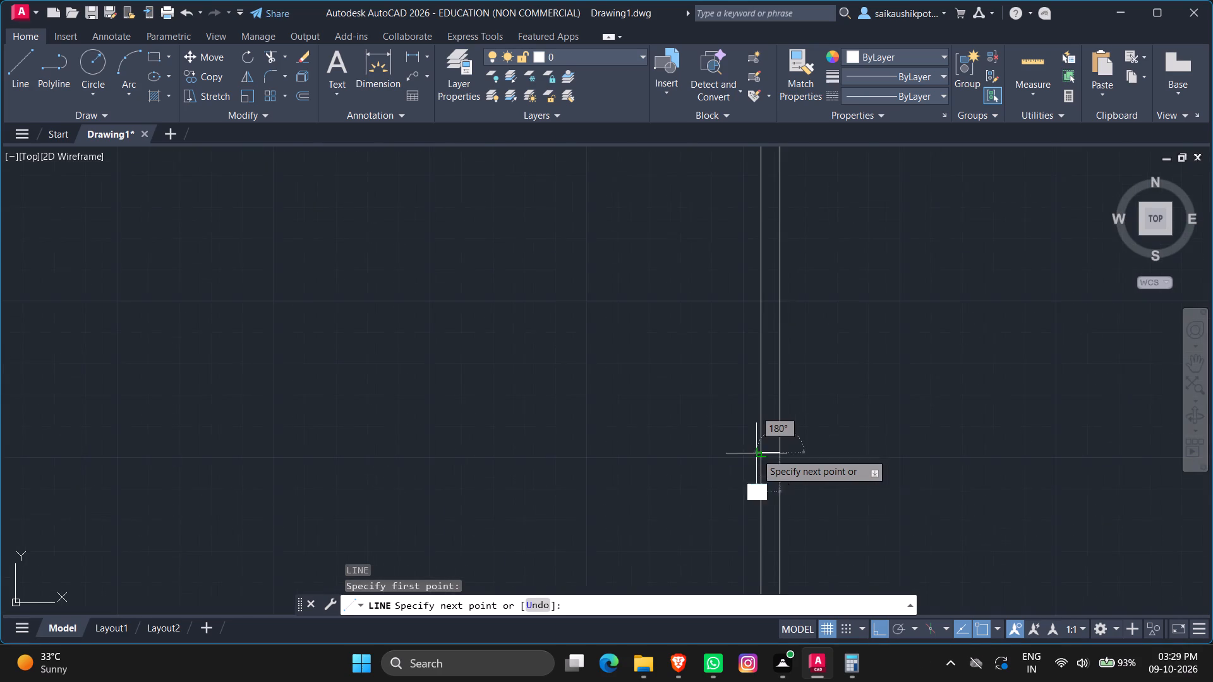
pyautogui.scroll(1, 756, 453)
pyautogui.click(757, 455)
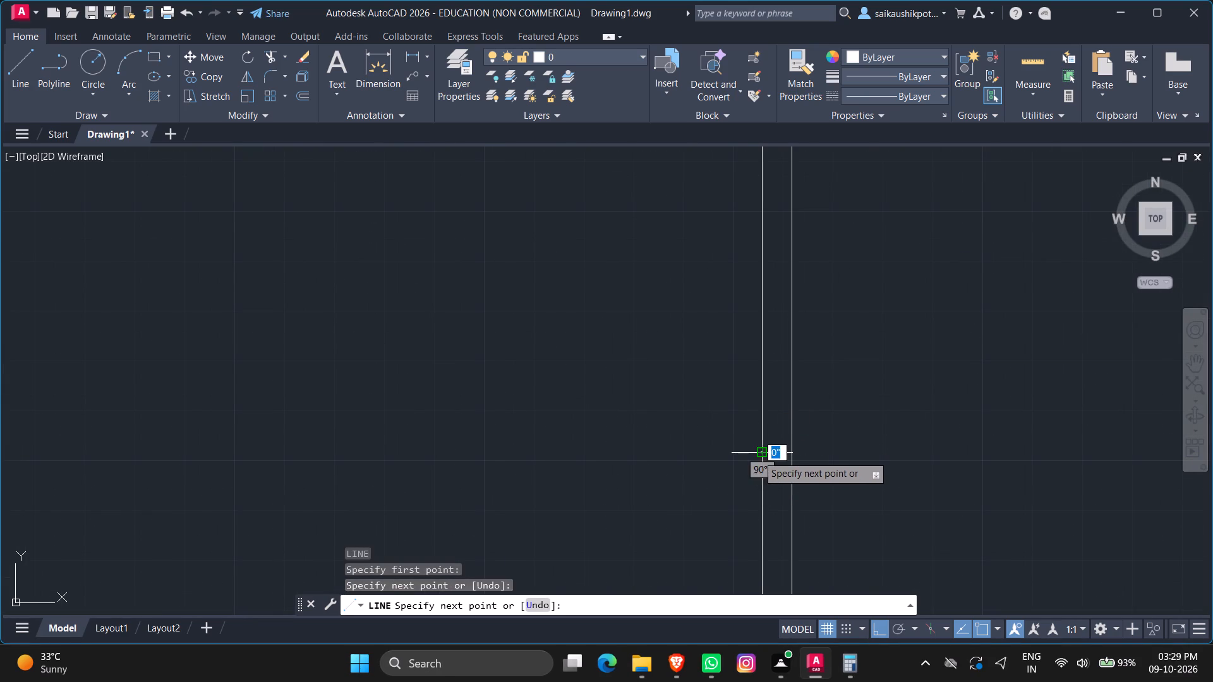
pyautogui.press('Escape')
pyautogui.press('Escape')
pyautogui.press('Escape')
pyautogui.press('Escape')
pyautogui.press('Escape')
# Offset the short line across the northwest room's west wall by 6' to the north and 6' to the south.
pyautogui.press('o')
pyautogui.press('Return')
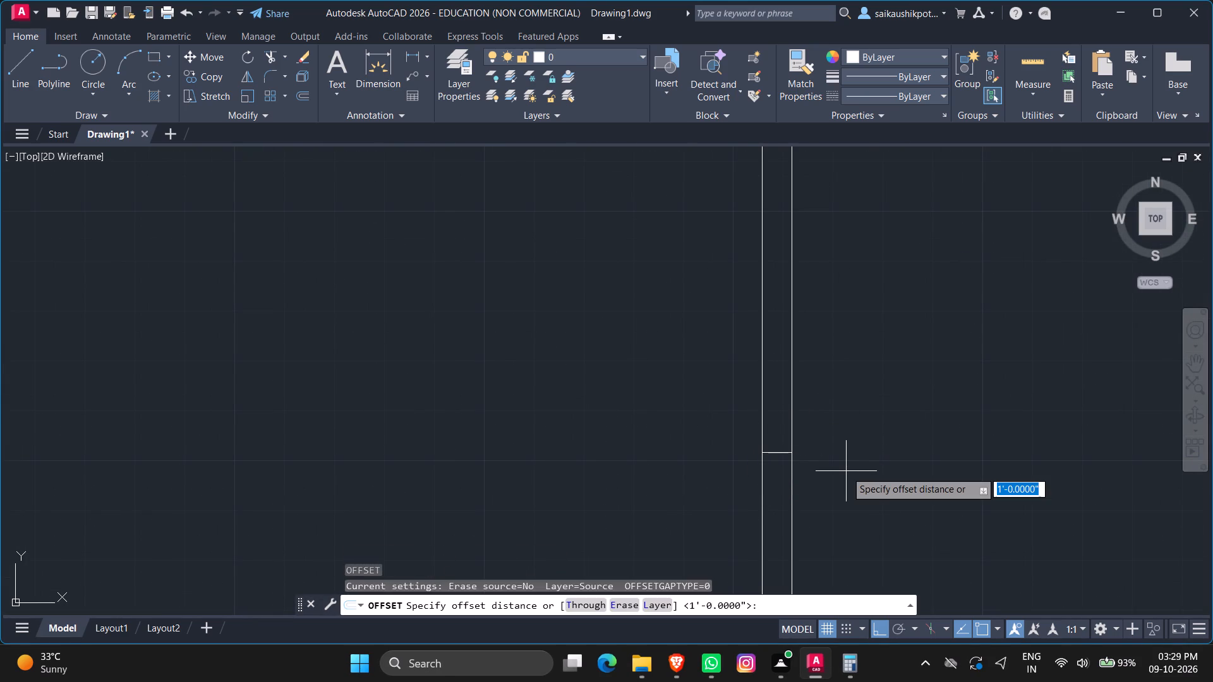
pyautogui.write("6'")
pyautogui.press('Return')
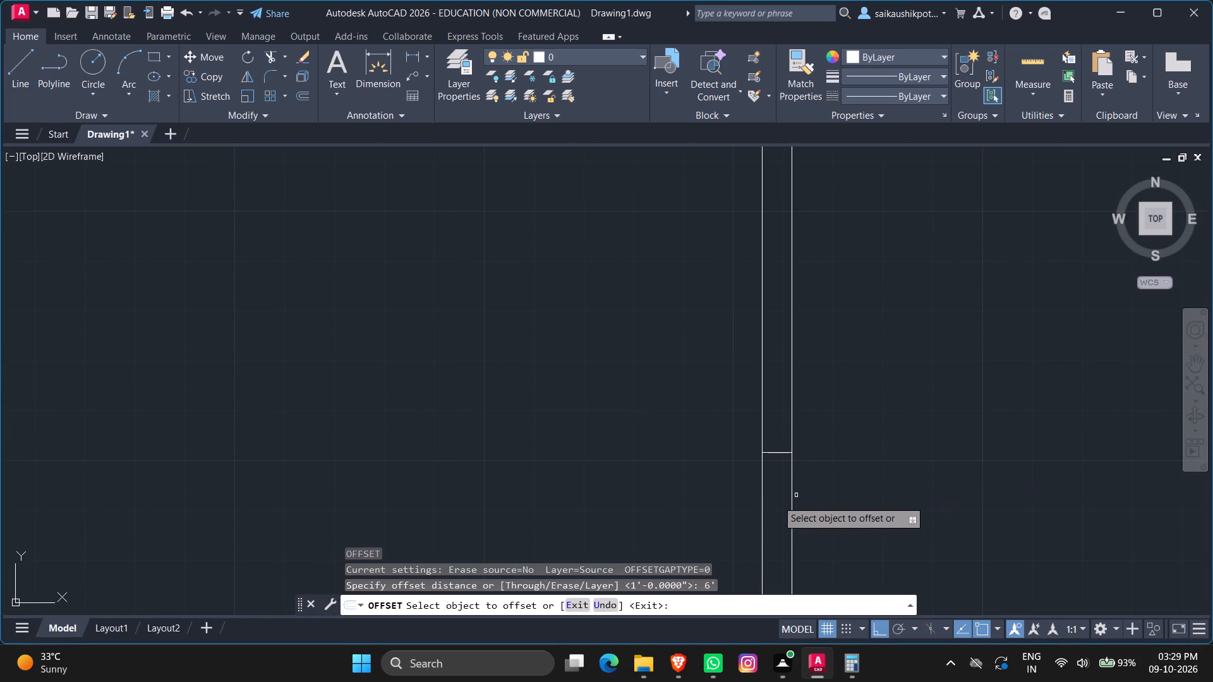
pyautogui.doubleClick(781, 450)
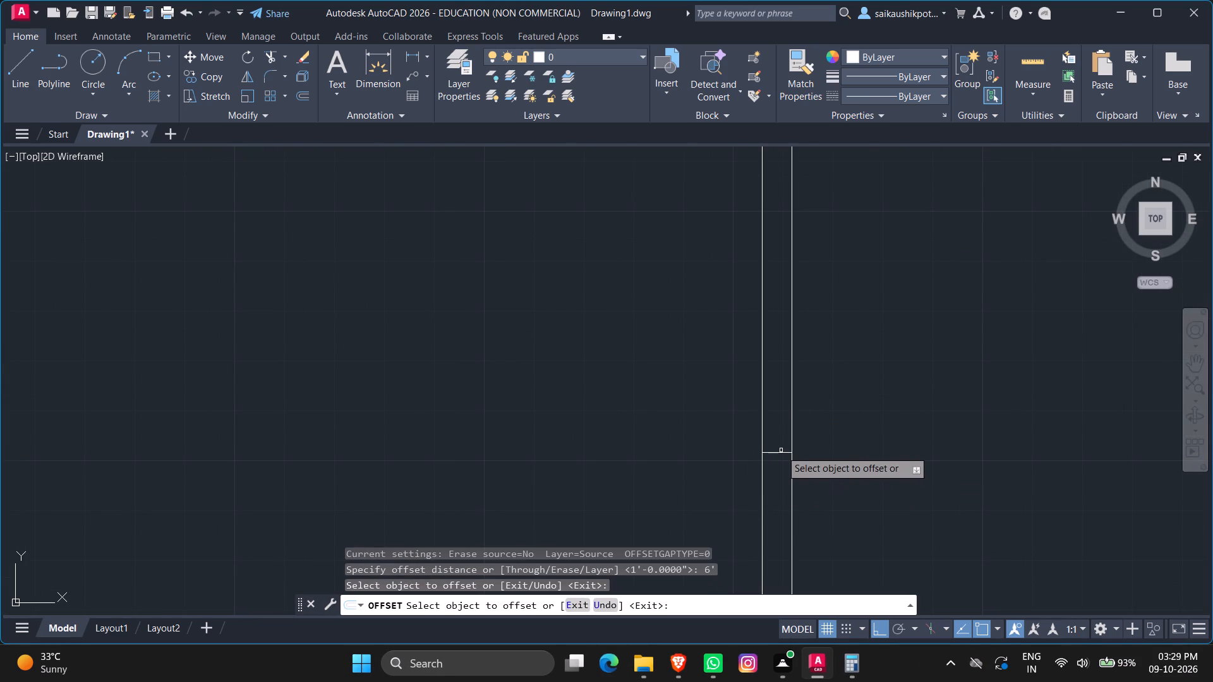
pyautogui.click(779, 454)
pyautogui.click(771, 362)
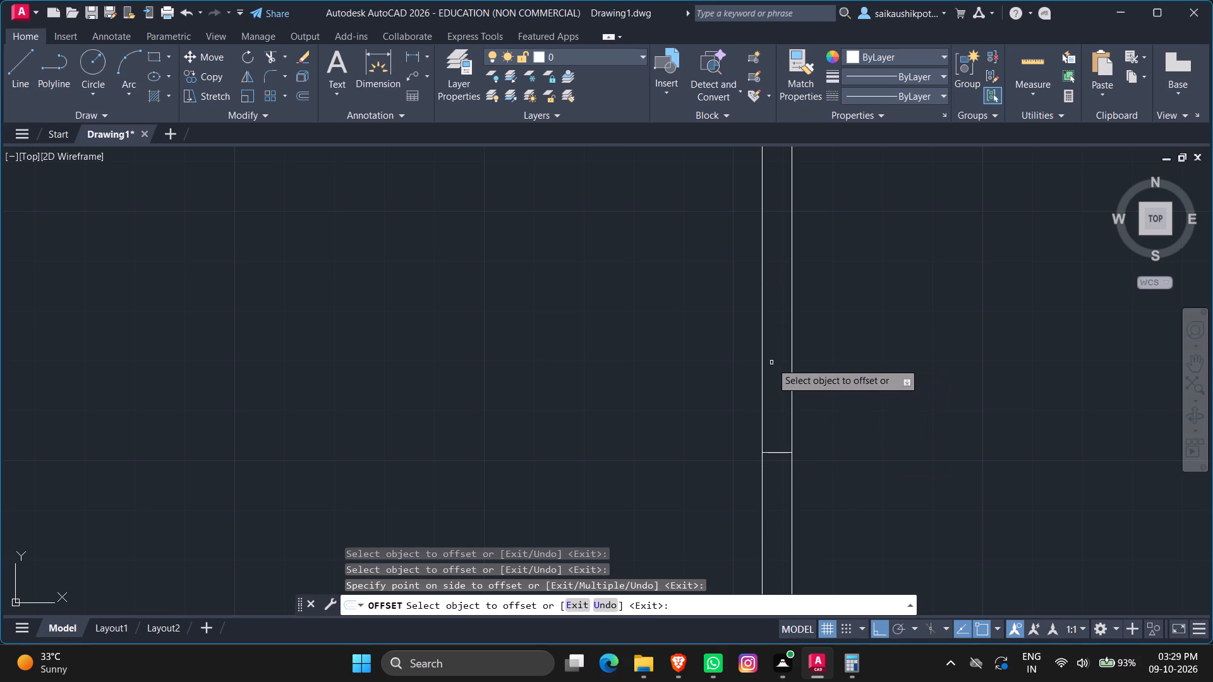
pyautogui.scroll(-2, 771, 362)
pyautogui.scroll(-2, 815, 443)
pyautogui.scroll(1, 798, 438)
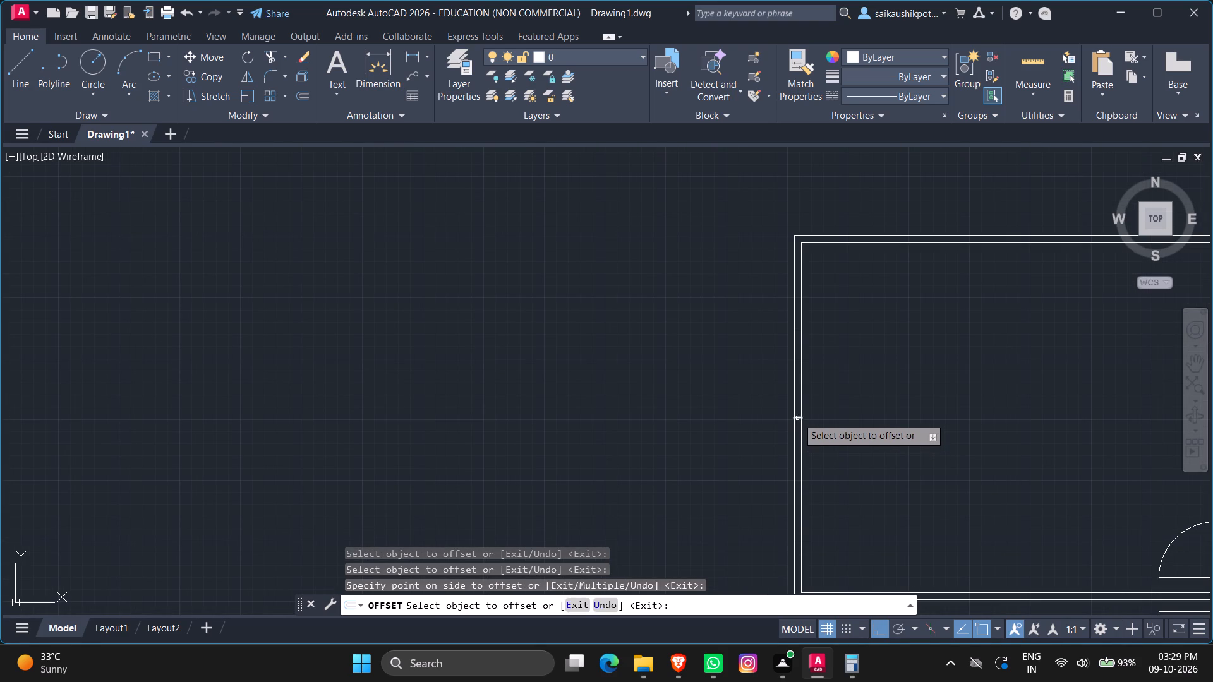
pyautogui.click(797, 417)
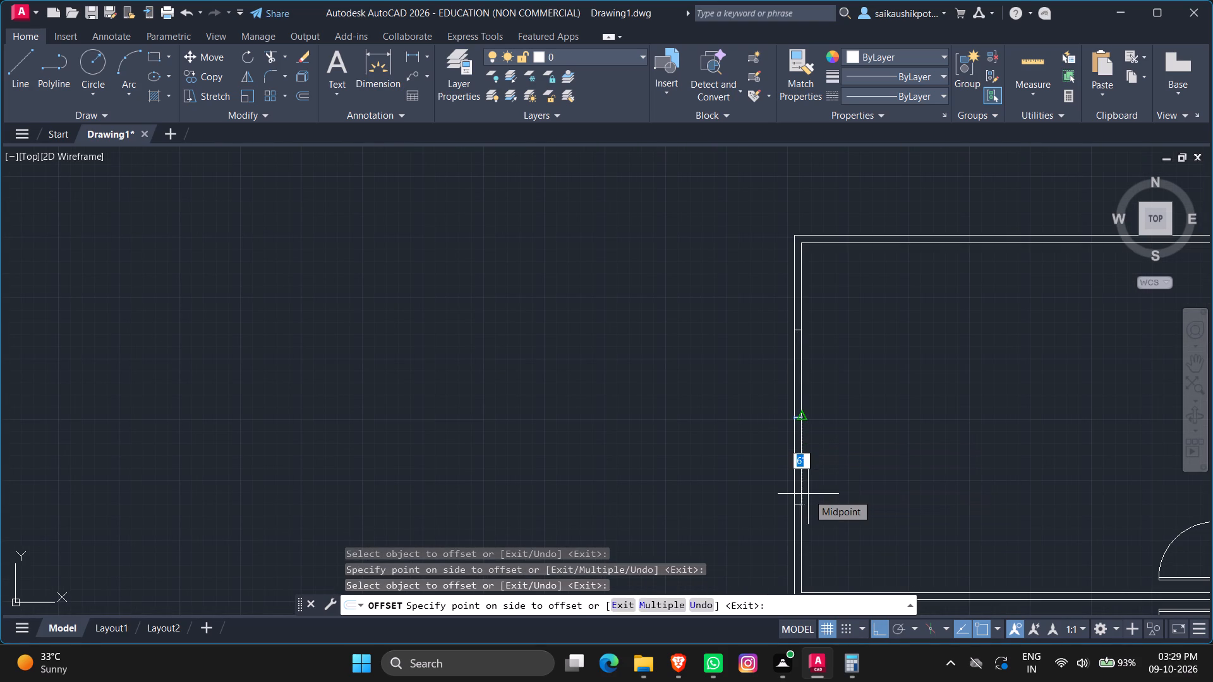
pyautogui.click(808, 494)
pyautogui.scroll(-1, 843, 477)
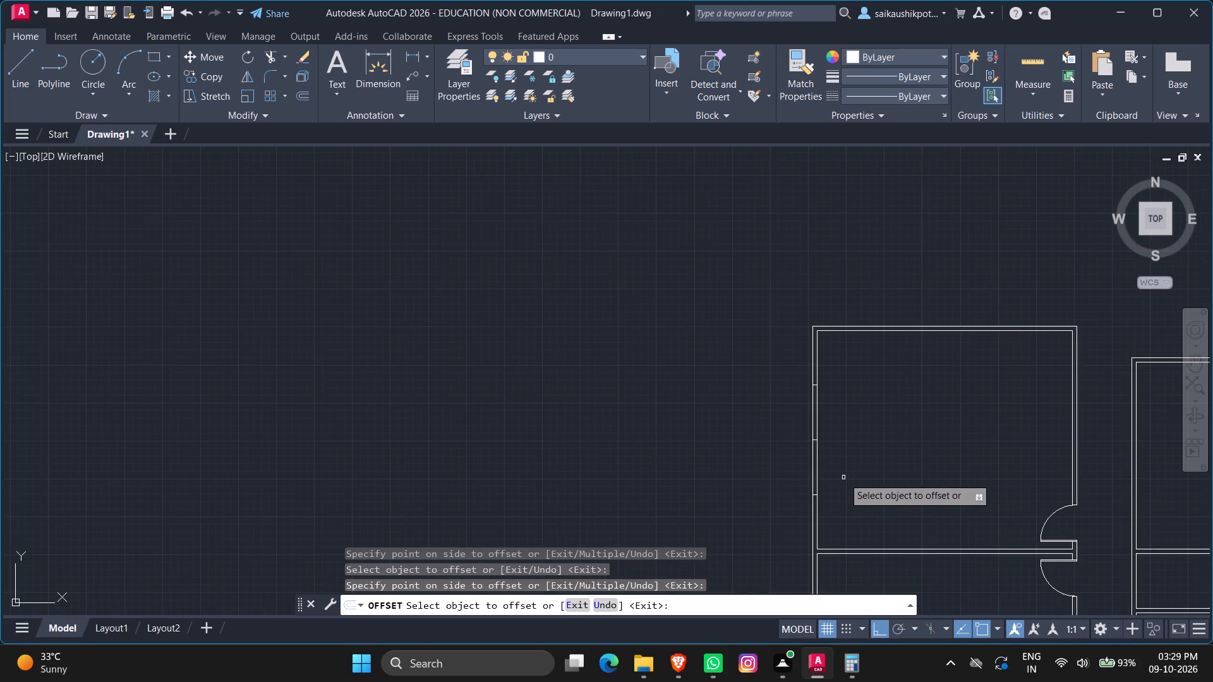
pyautogui.scroll(1, 783, 434)
pyautogui.press('Escape')
pyautogui.press('Escape')
pyautogui.press('Escape')
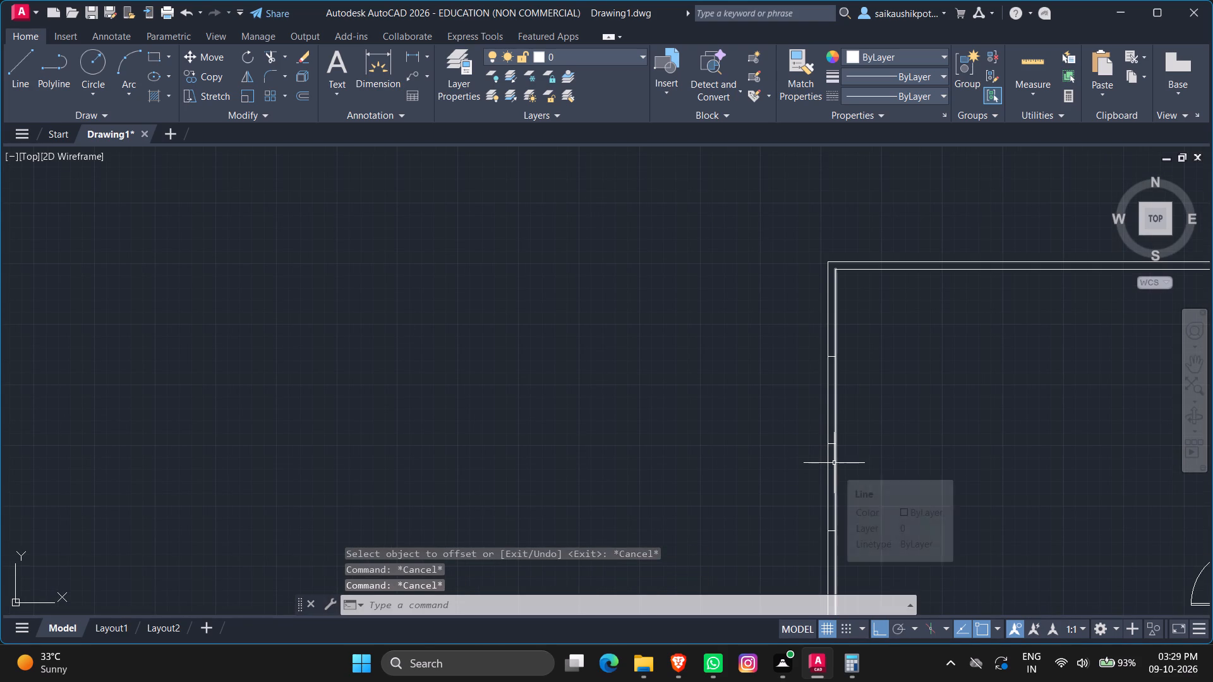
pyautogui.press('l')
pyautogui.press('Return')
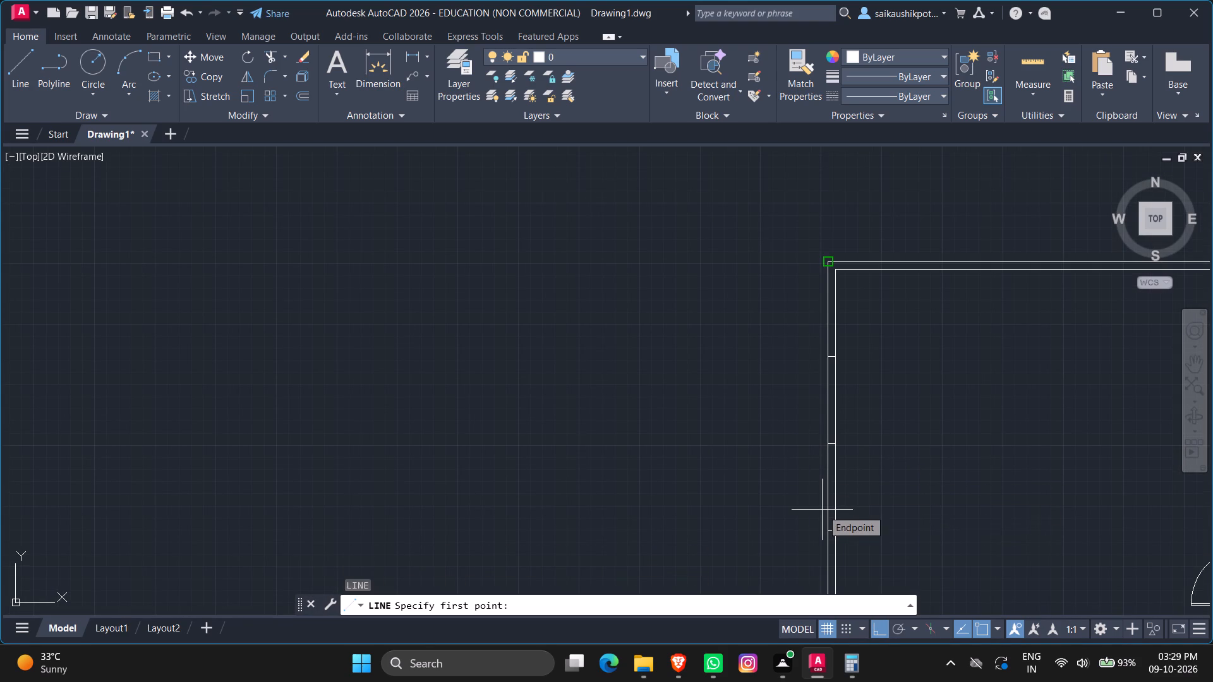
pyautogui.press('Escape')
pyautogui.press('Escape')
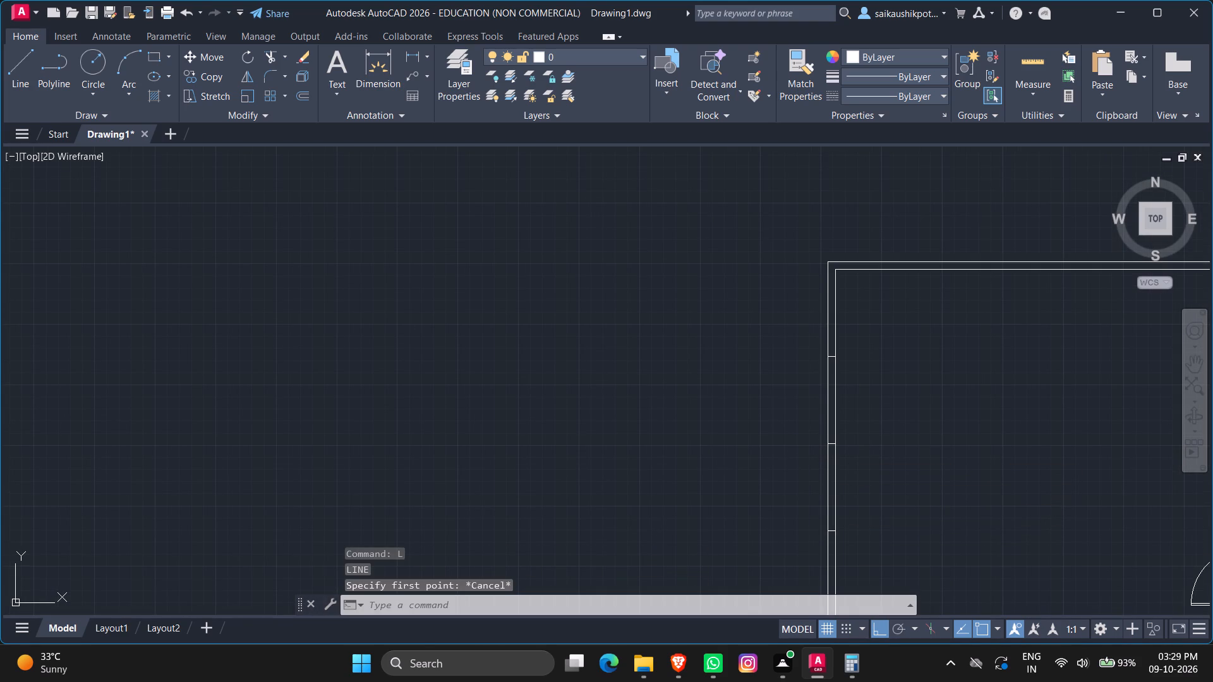
# Offset the inner line of the northwest room's west wall 3" outward into the wall thickness.
pyautogui.press('o')
pyautogui.press('Return')
pyautogui.write('3"')
pyautogui.press('Return')
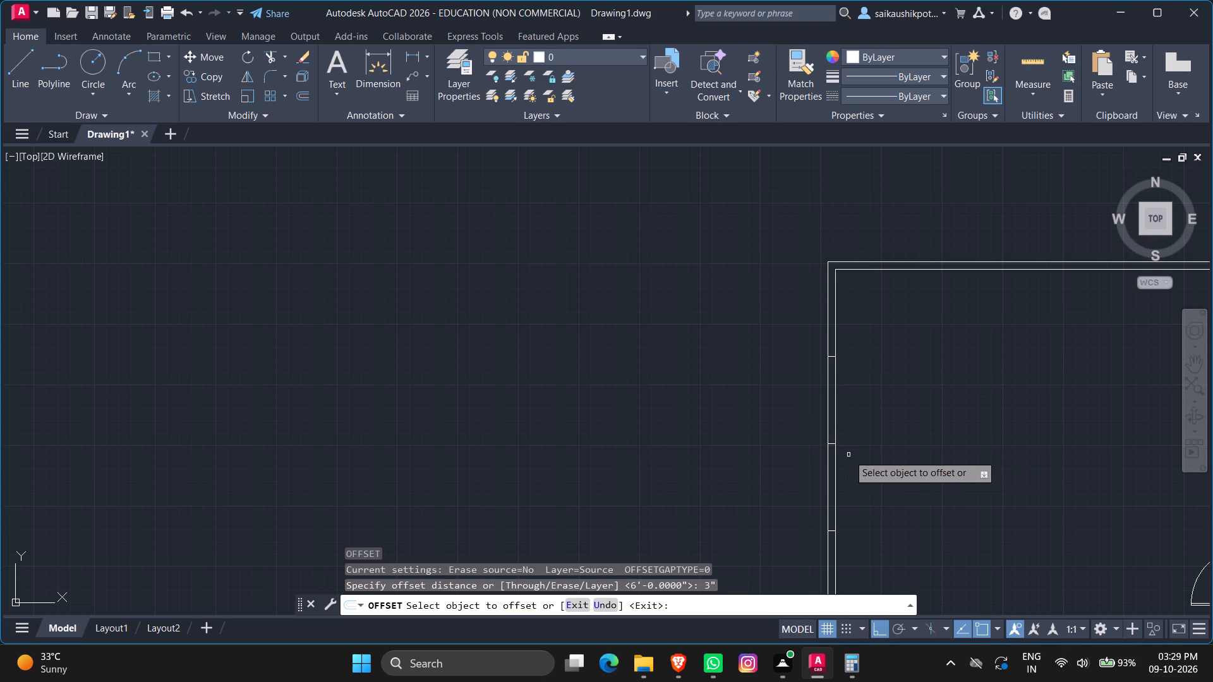
pyautogui.click(835, 457)
pyautogui.click(822, 463)
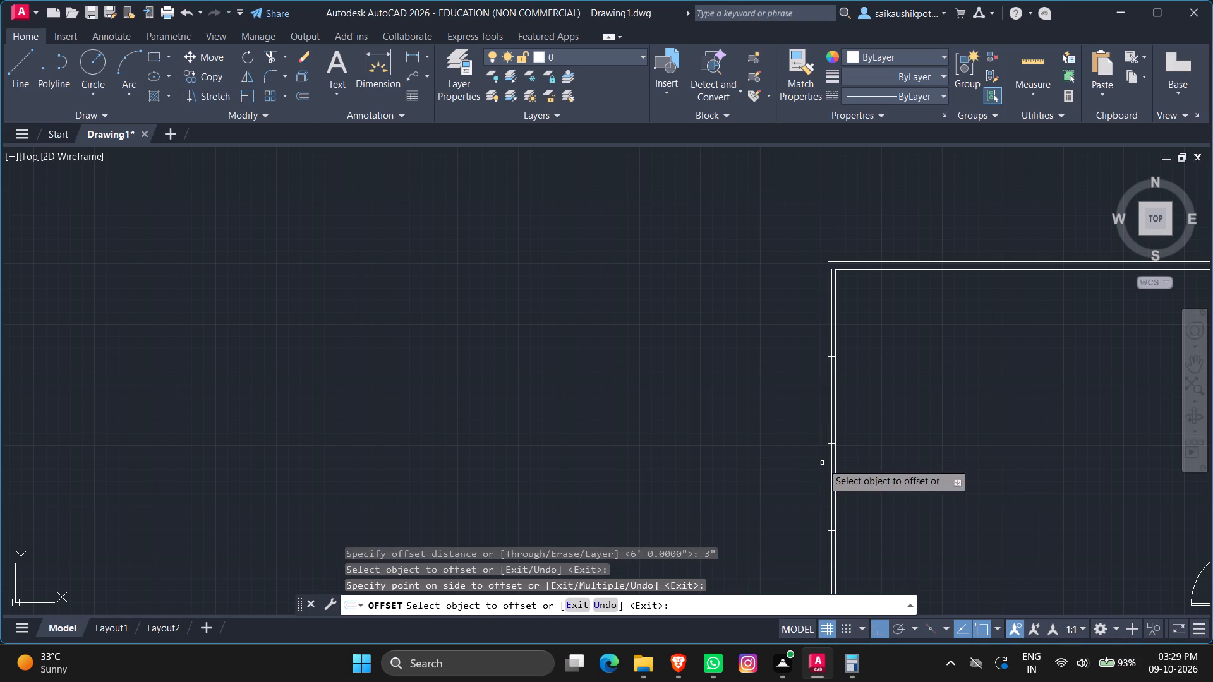
pyautogui.press('Escape')
pyautogui.press('Escape')
# Trim the line in the middle of the west wall where it extends beyond the northern and southern 6' offset marks.
pyautogui.write('TR')
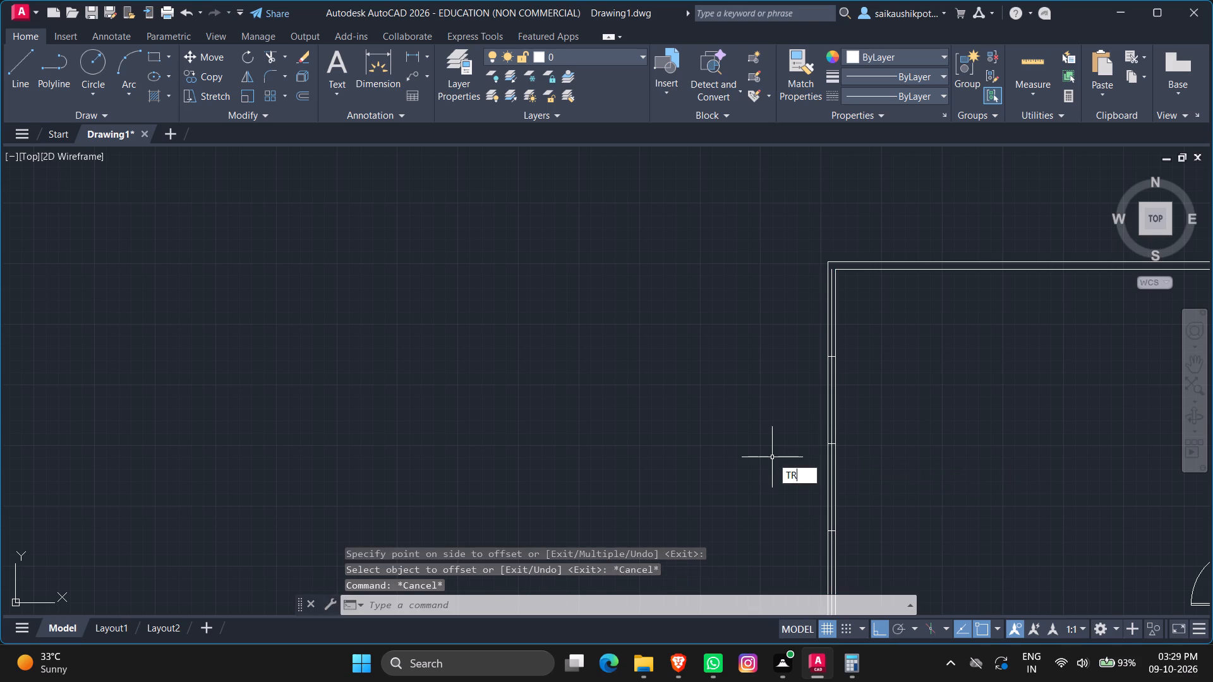
pyautogui.press('Return')
pyautogui.press('Return')
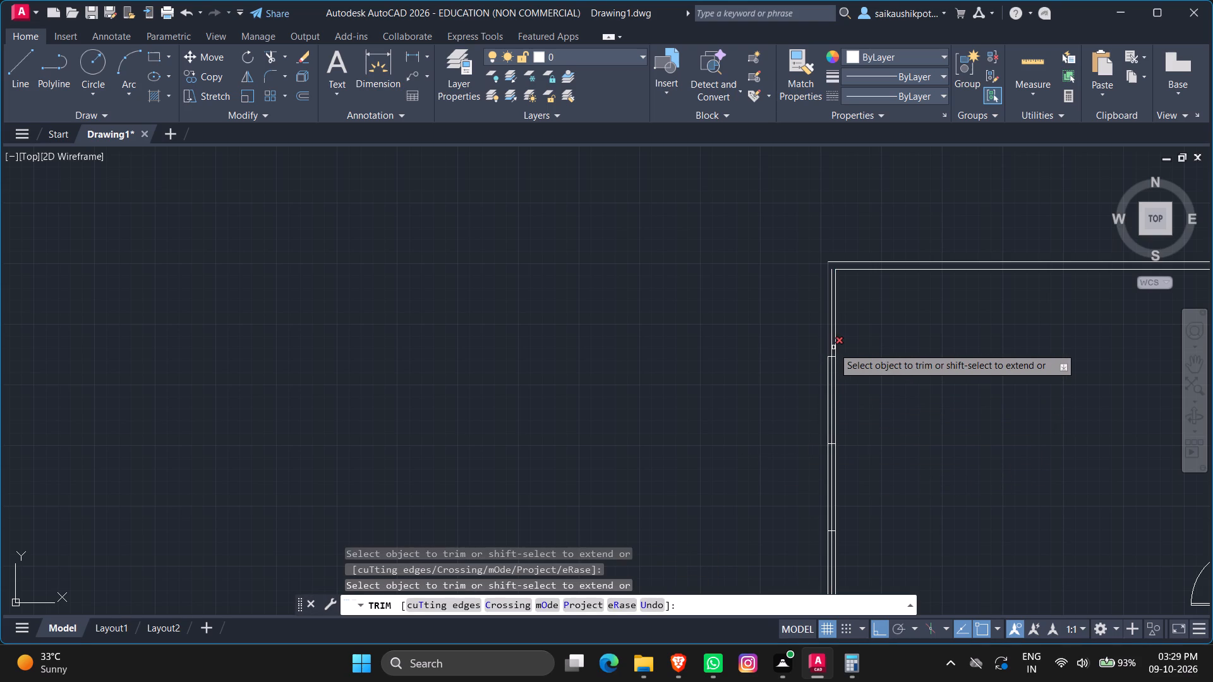
pyautogui.click(833, 347)
pyautogui.scroll(-1, 867, 339)
pyautogui.scroll(2, 842, 462)
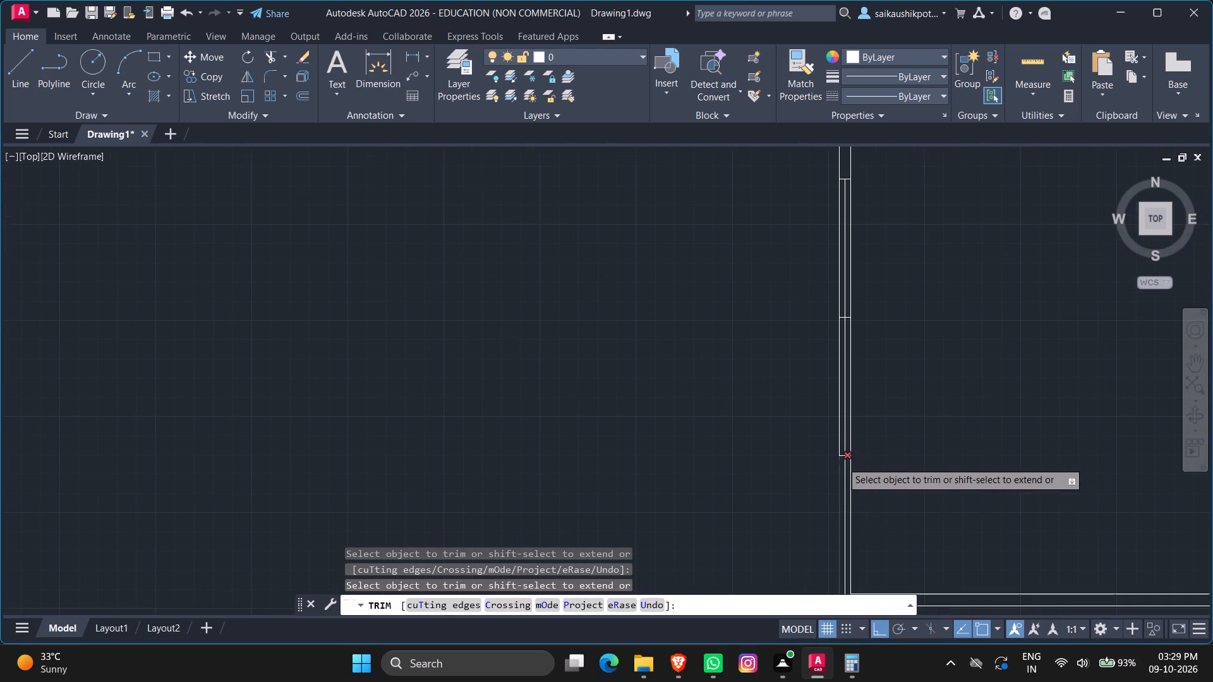
pyautogui.scroll(1, 844, 476)
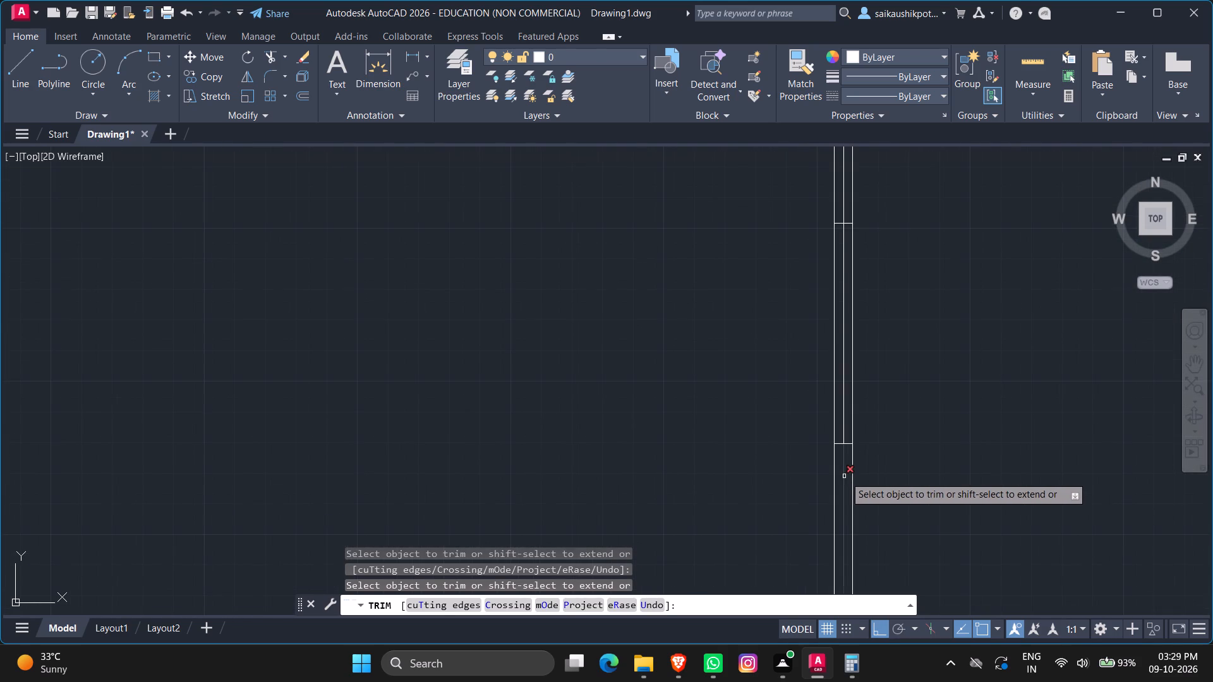
pyautogui.click(845, 476)
pyautogui.scroll(-1, 862, 465)
pyautogui.scroll(-2, 929, 422)
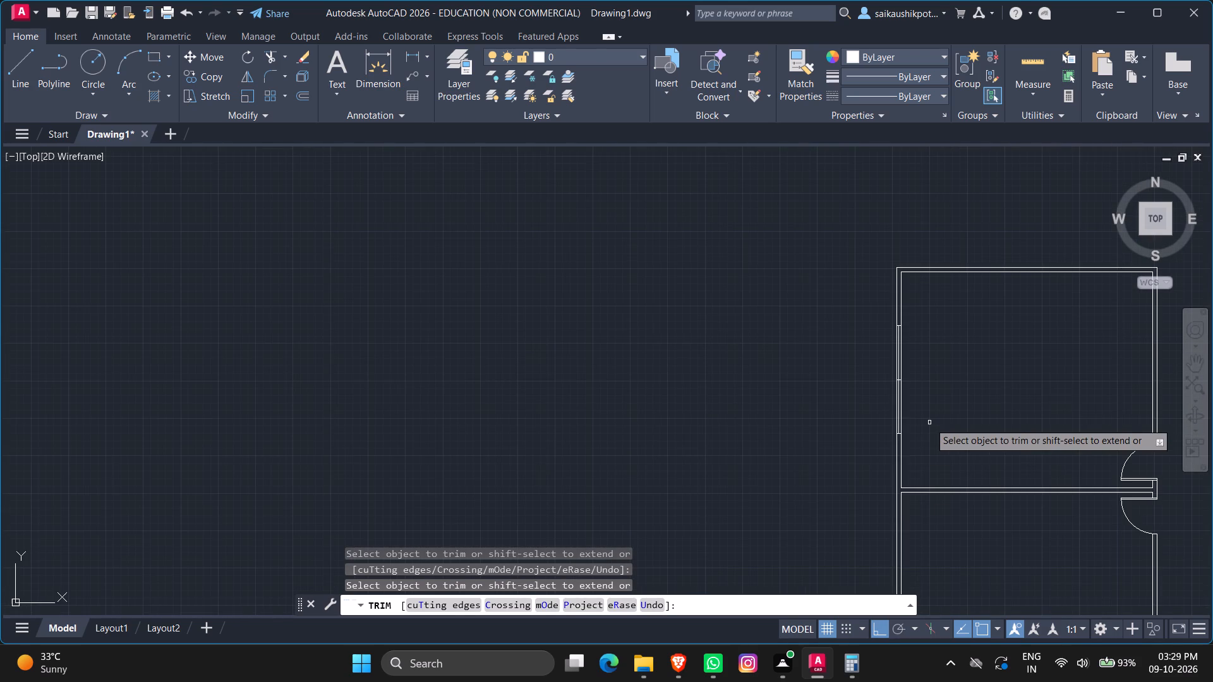
pyautogui.scroll(1, 929, 422)
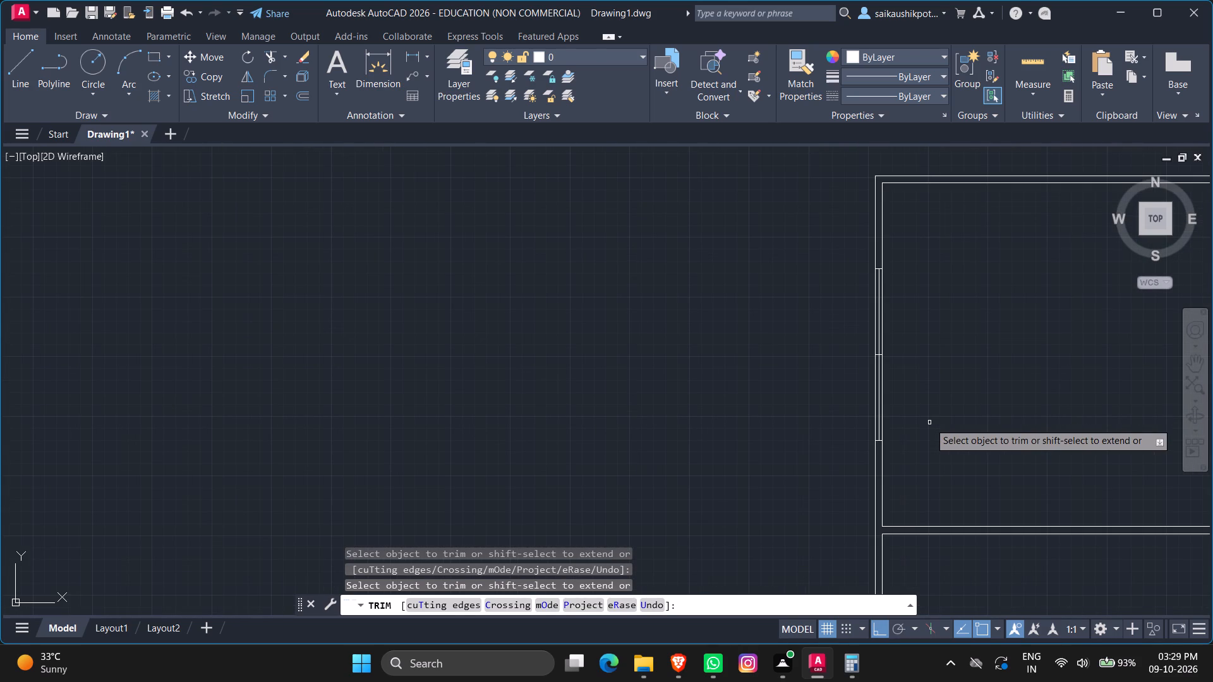
pyautogui.press('Escape')
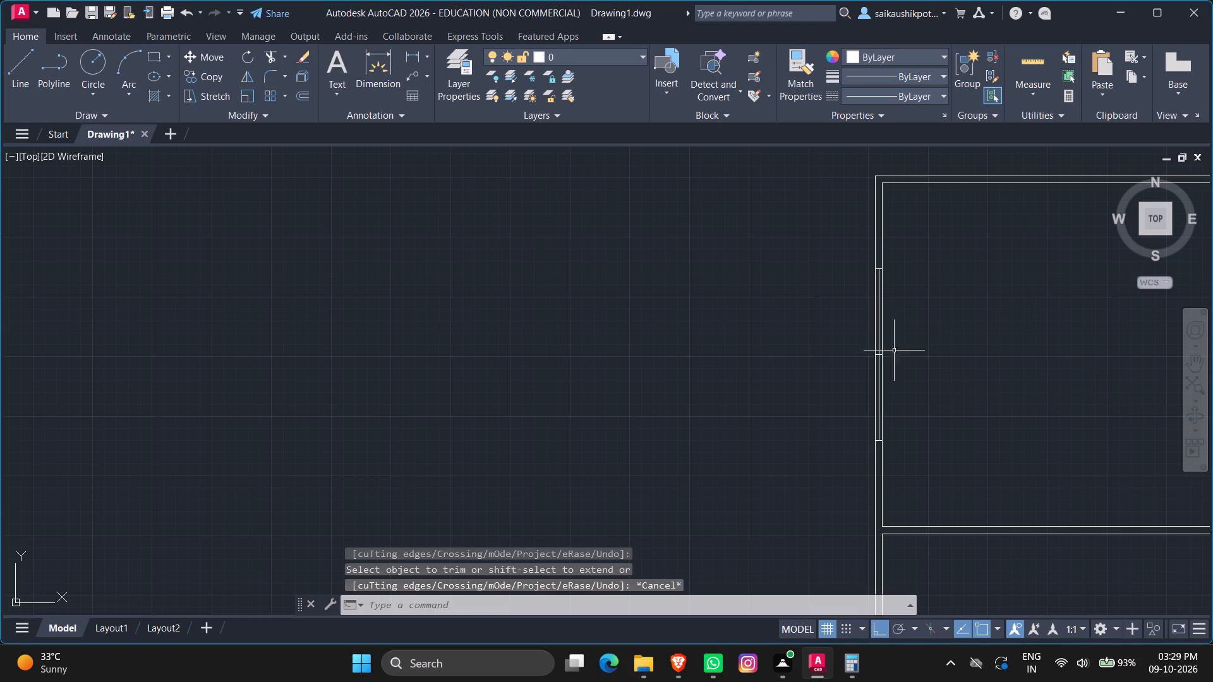
# Draw a short line across the west wall at the midpoint of the inner wall line of the room south of the northwest room.
pyautogui.scroll(-3, 865, 308)
pyautogui.scroll(2, 871, 448)
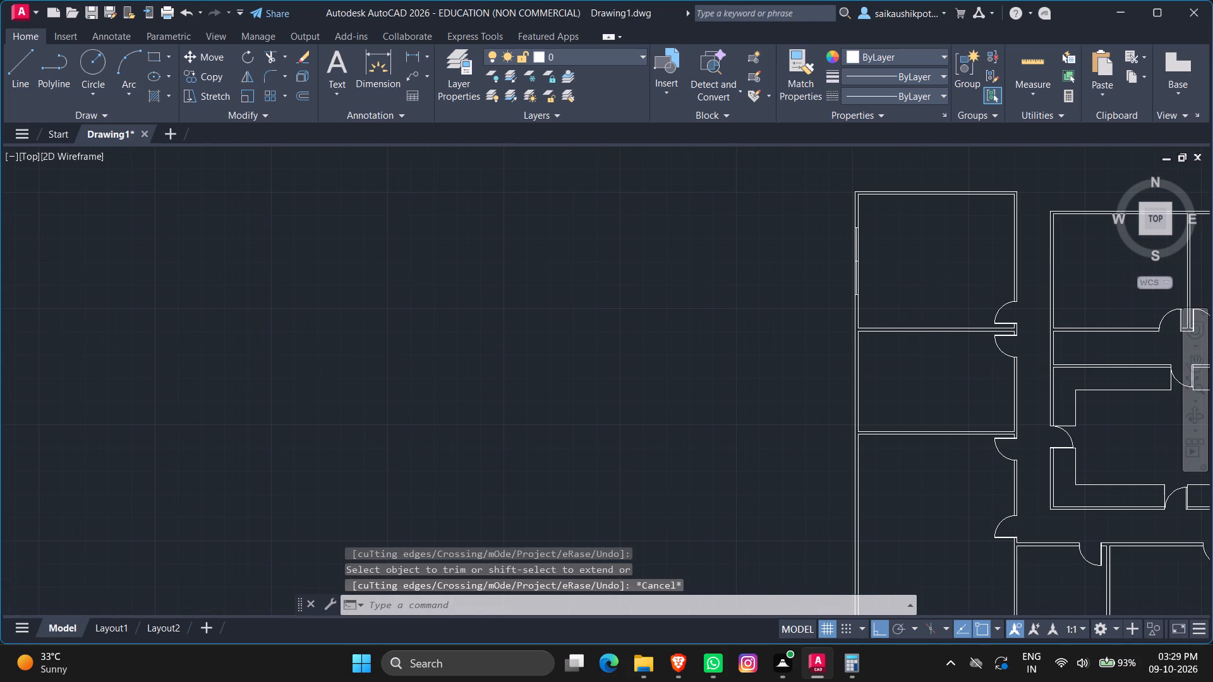
pyautogui.scroll(1, 842, 313)
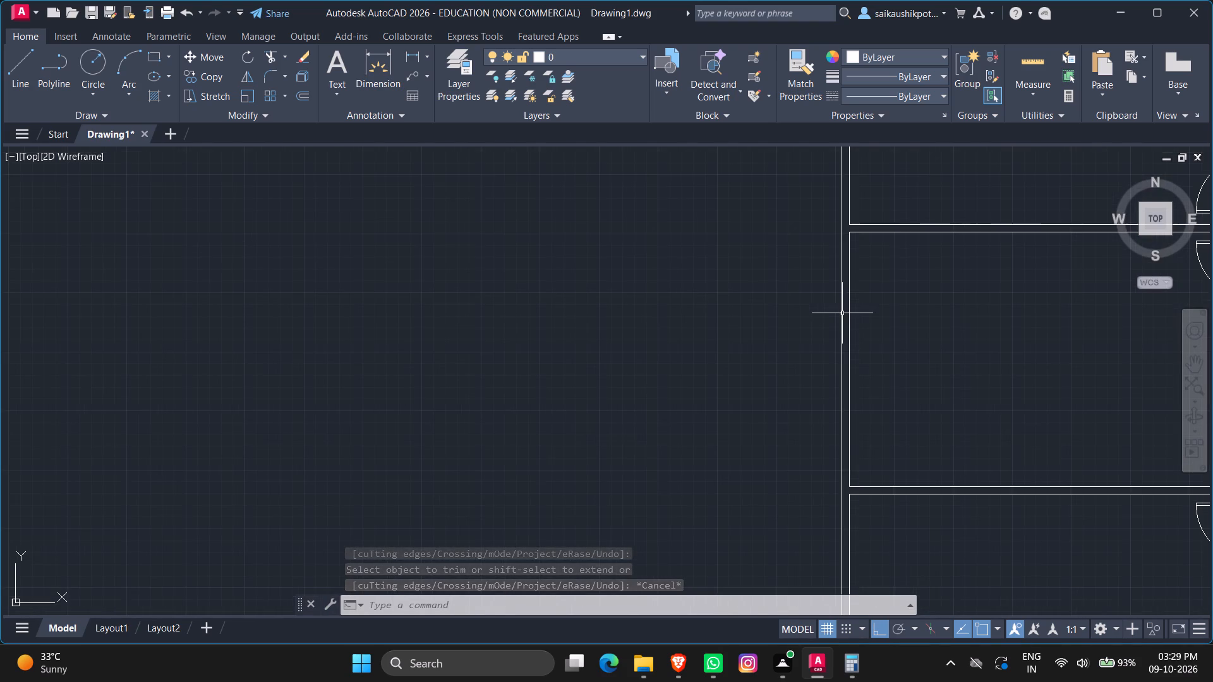
pyautogui.scroll(1, 834, 359)
pyautogui.press('l')
pyautogui.press('Return')
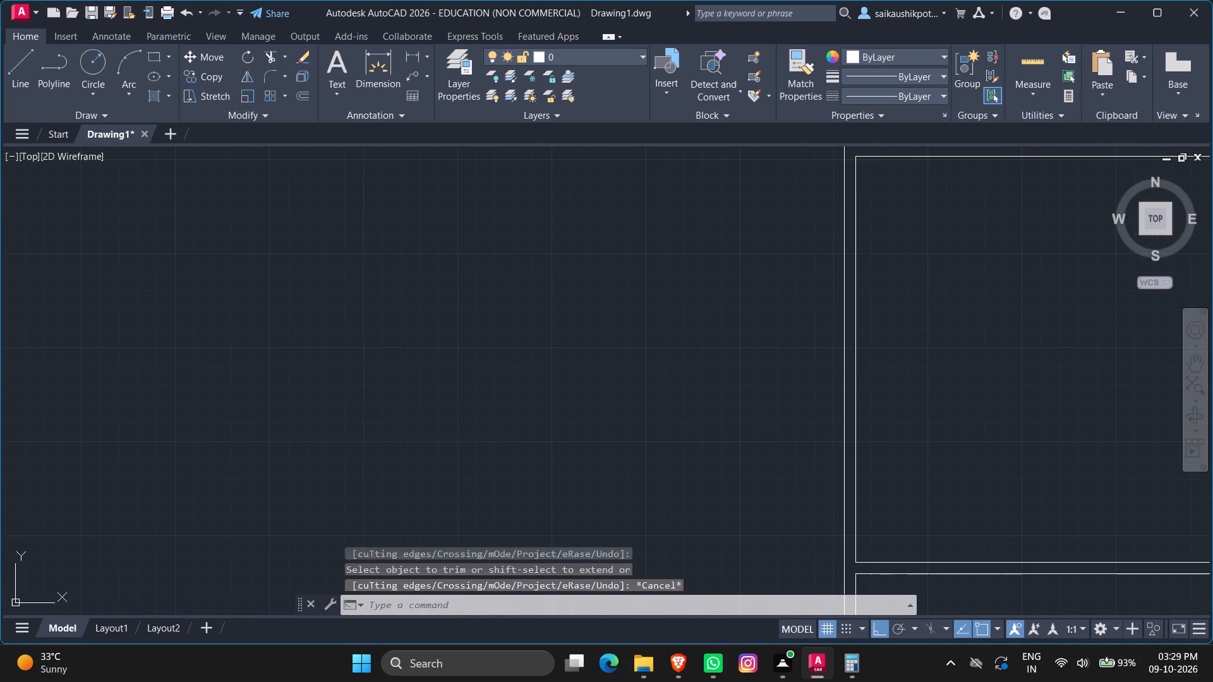
pyautogui.click(857, 362)
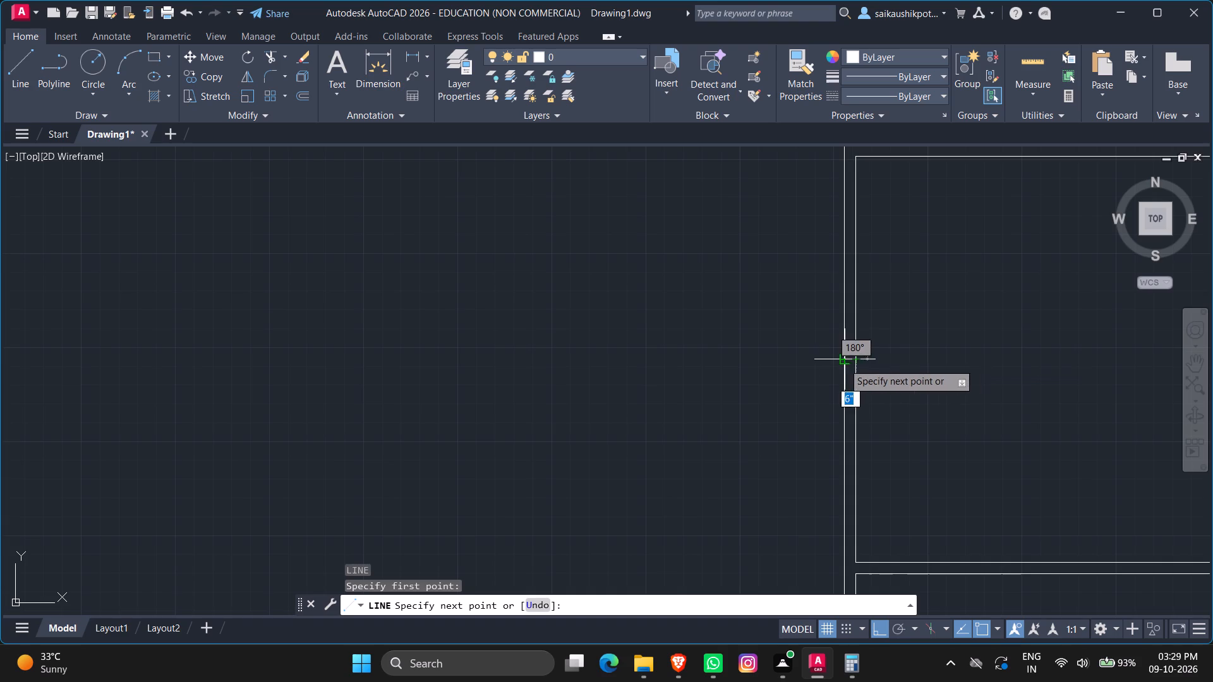
pyautogui.scroll(2, 842, 362)
pyautogui.click(842, 361)
pyautogui.press('Escape')
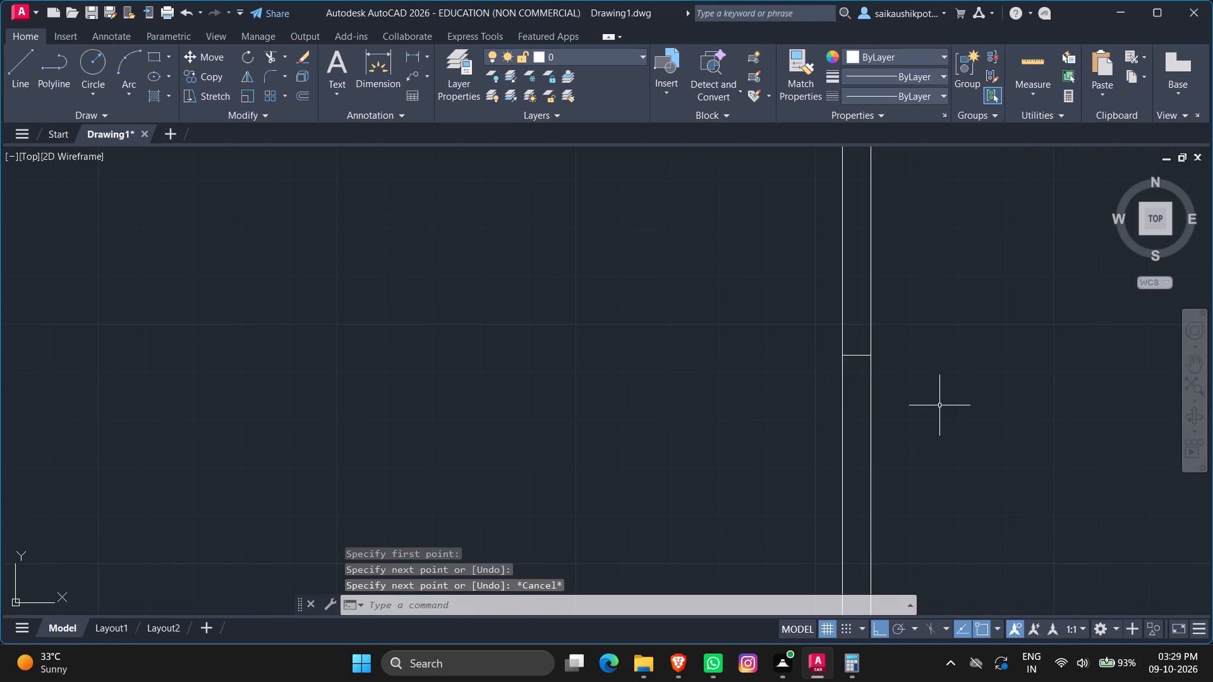
# Offset the short midpoint line across the west wall of the room south of the northwest room by 6' to the north and south.
pyautogui.press('o')
pyautogui.press('Return')
pyautogui.write("6'")
pyautogui.press('Return')
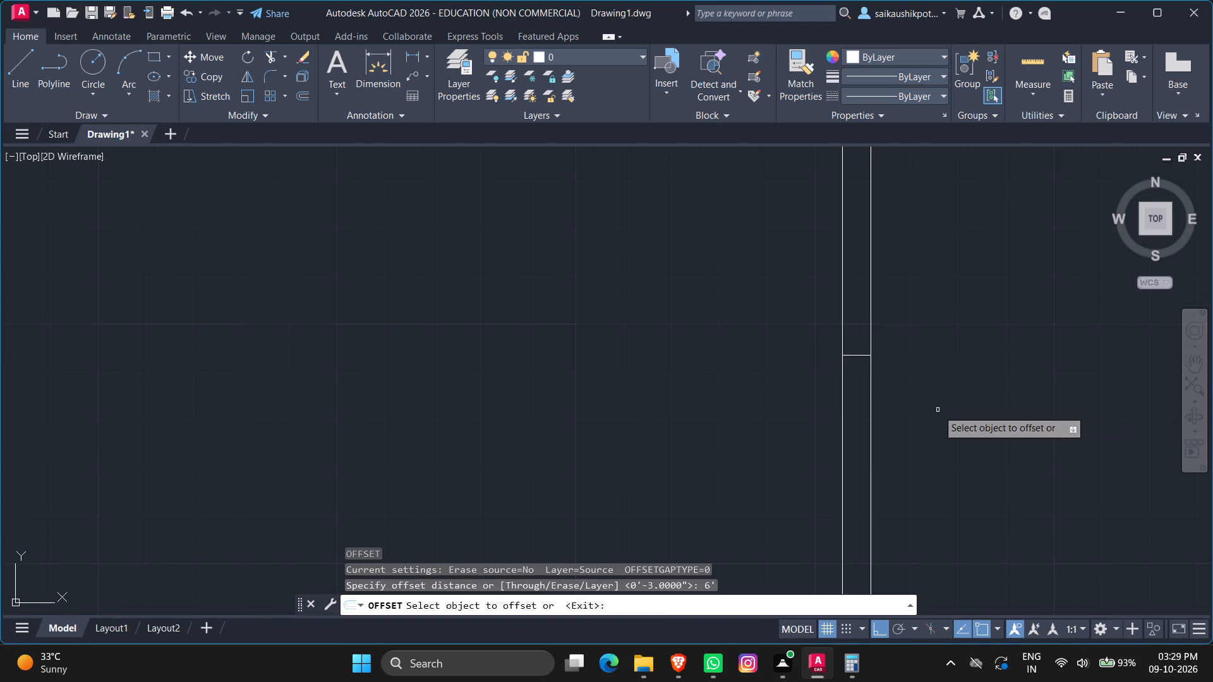
pyautogui.scroll(-3, 919, 417)
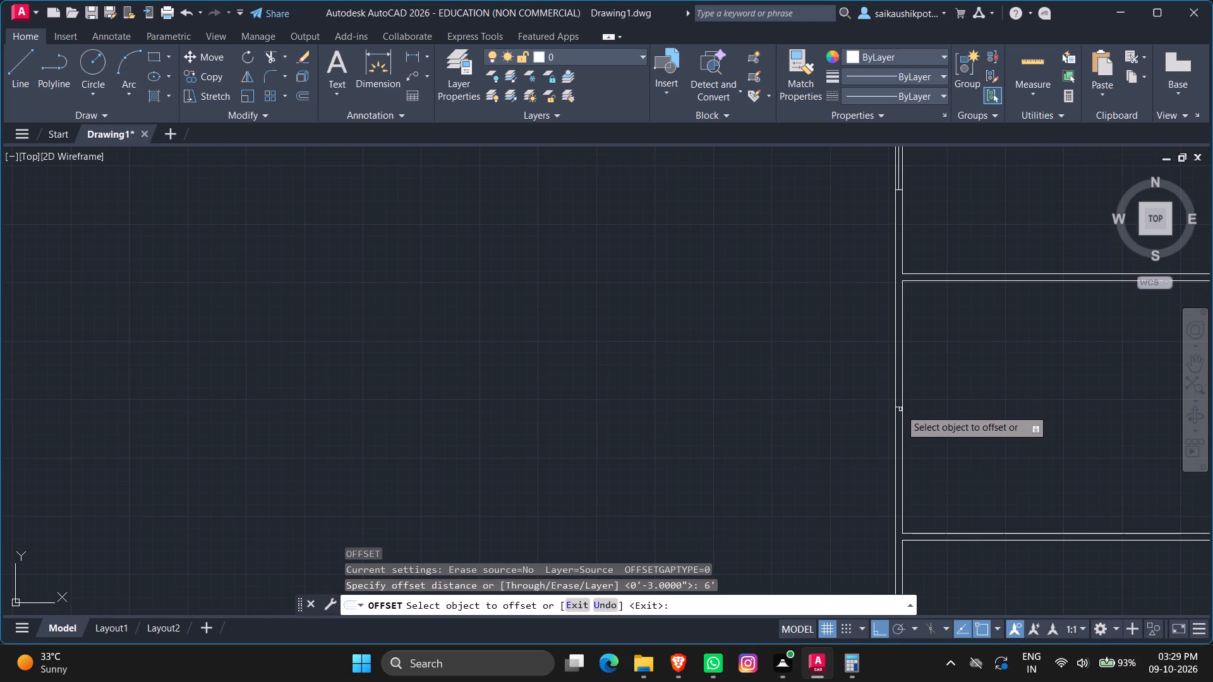
pyautogui.click(898, 408)
pyautogui.click(937, 364)
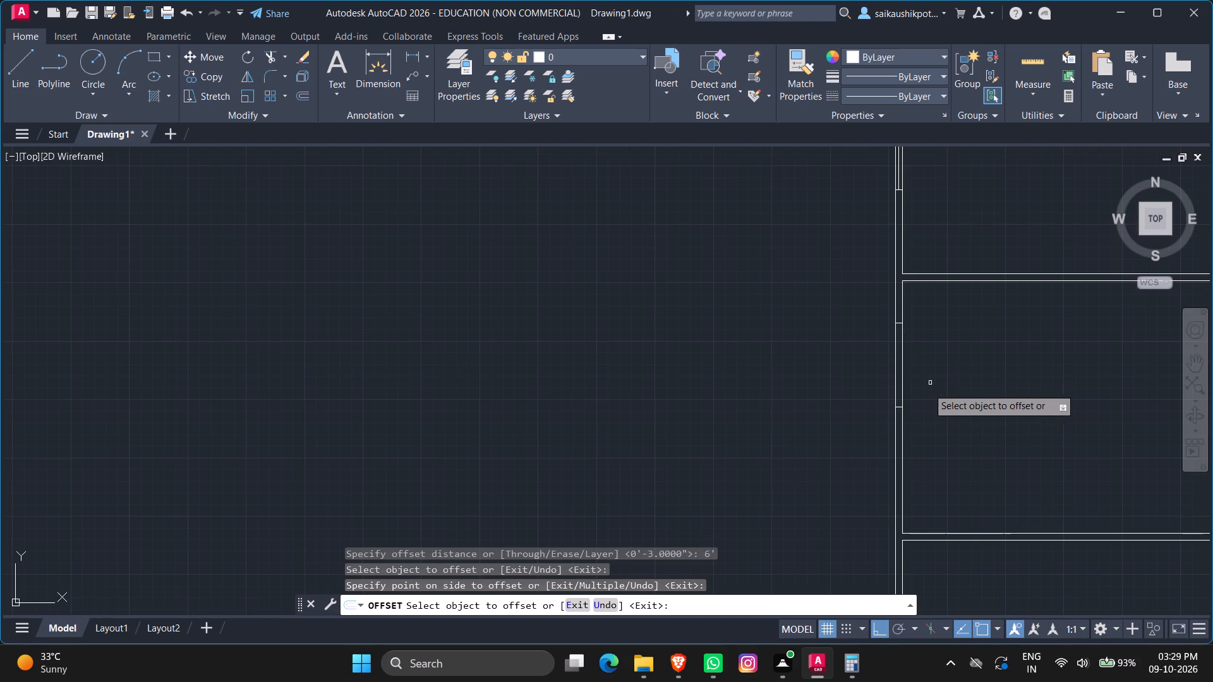
pyautogui.scroll(2, 901, 410)
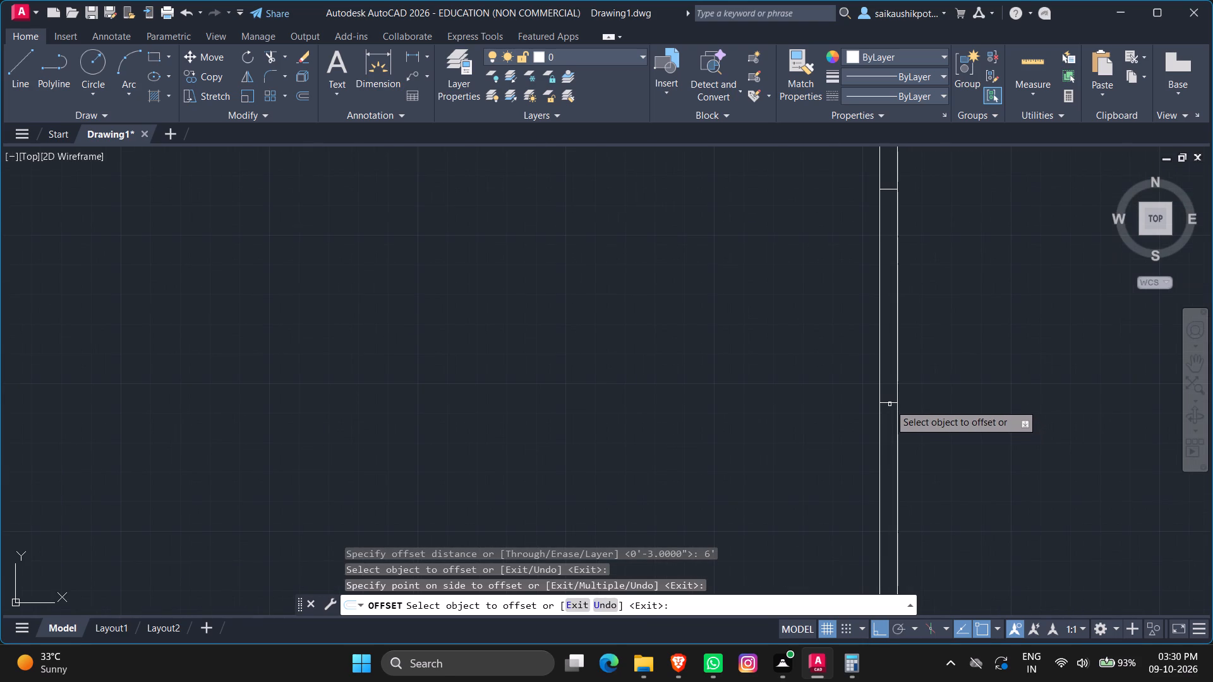
pyautogui.click(887, 403)
pyautogui.scroll(-1, 914, 409)
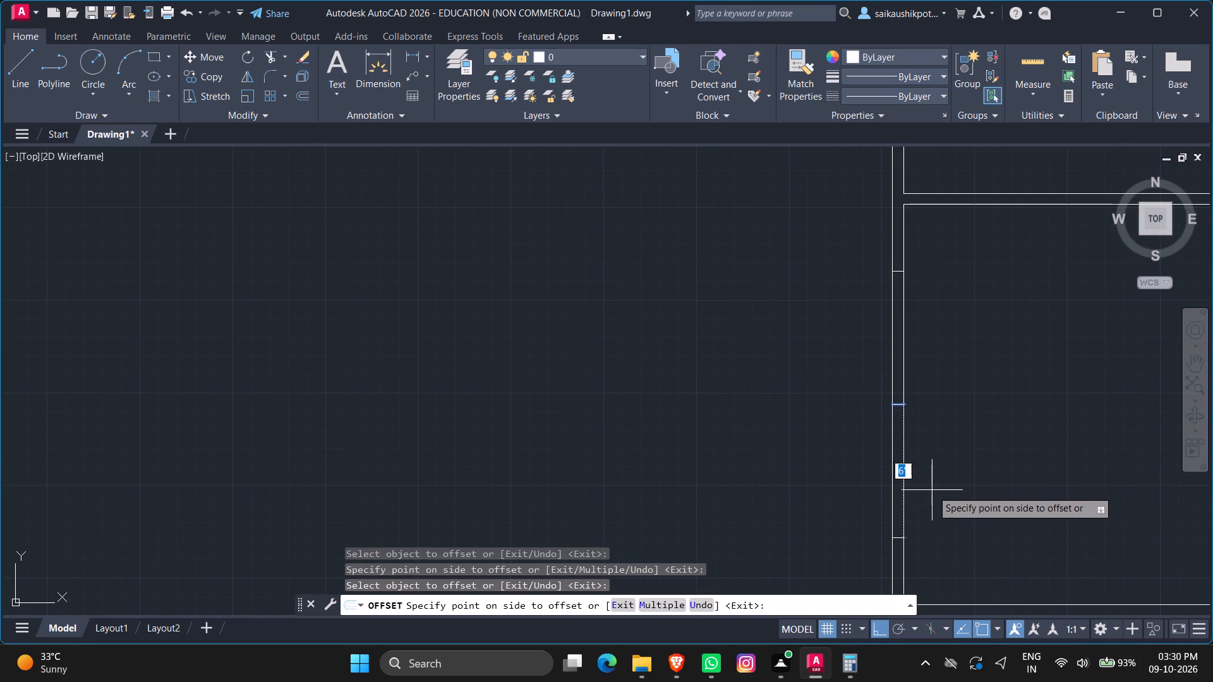
pyautogui.click(932, 496)
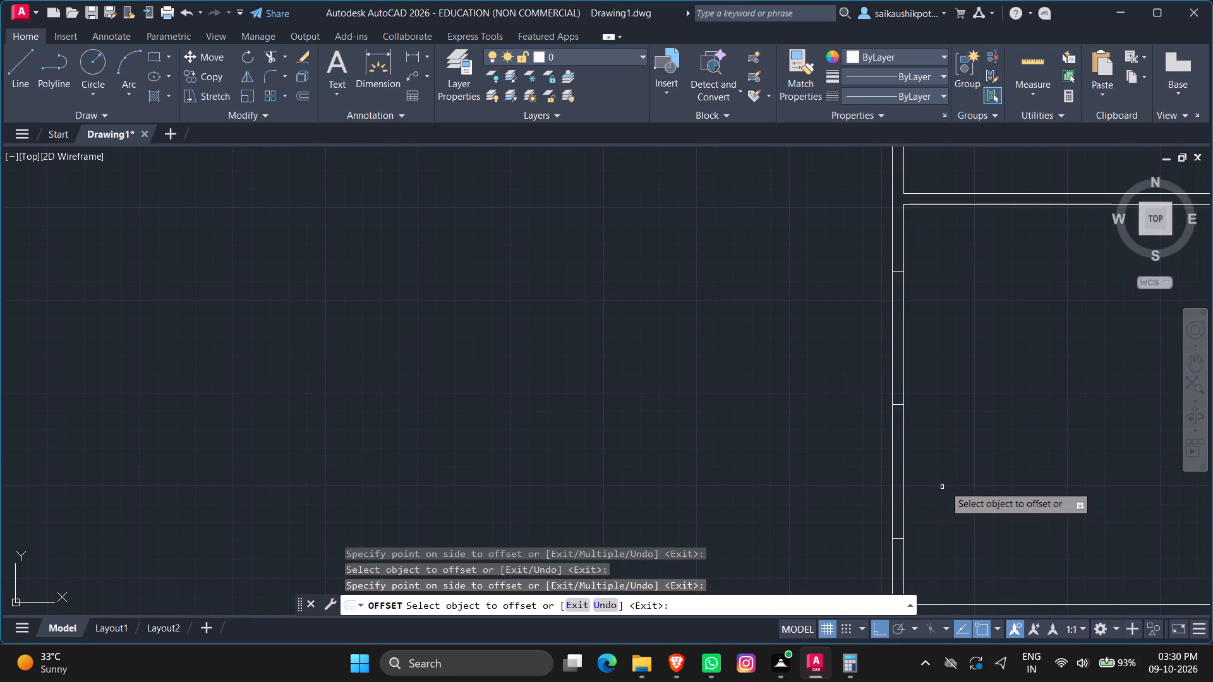
pyautogui.scroll(-1, 944, 486)
pyautogui.press('Escape')
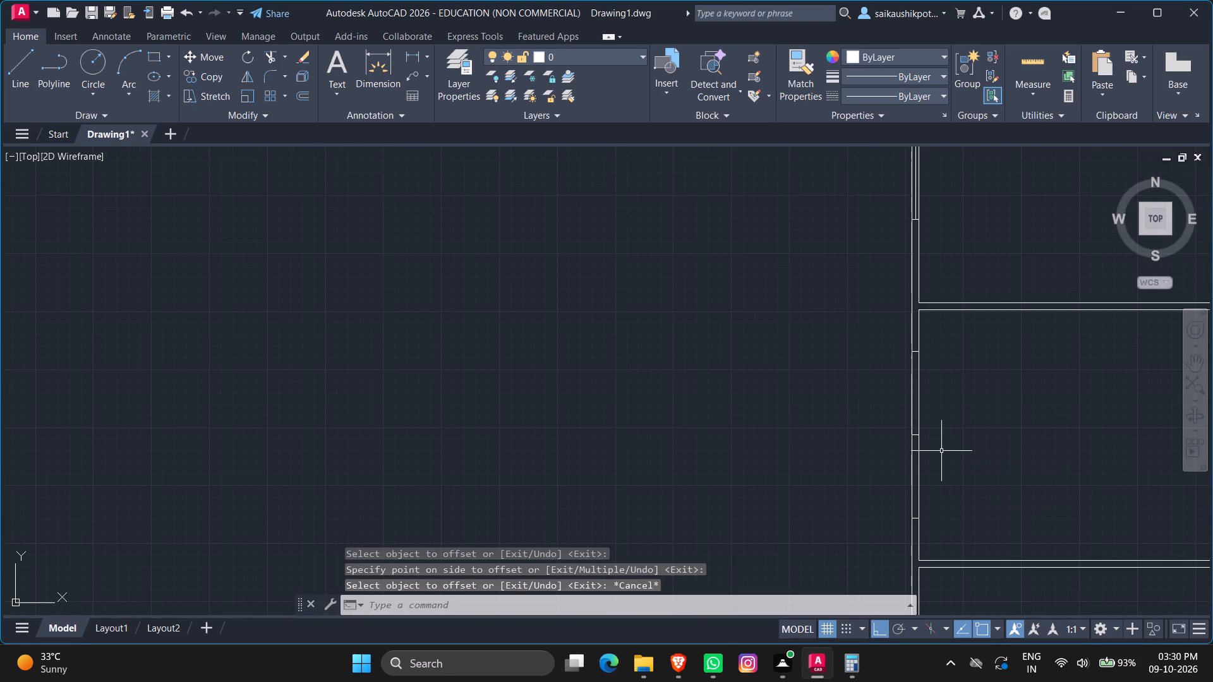
pyautogui.press('Escape')
pyautogui.press('Escape')
pyautogui.press('Escape')
pyautogui.press('Escape')
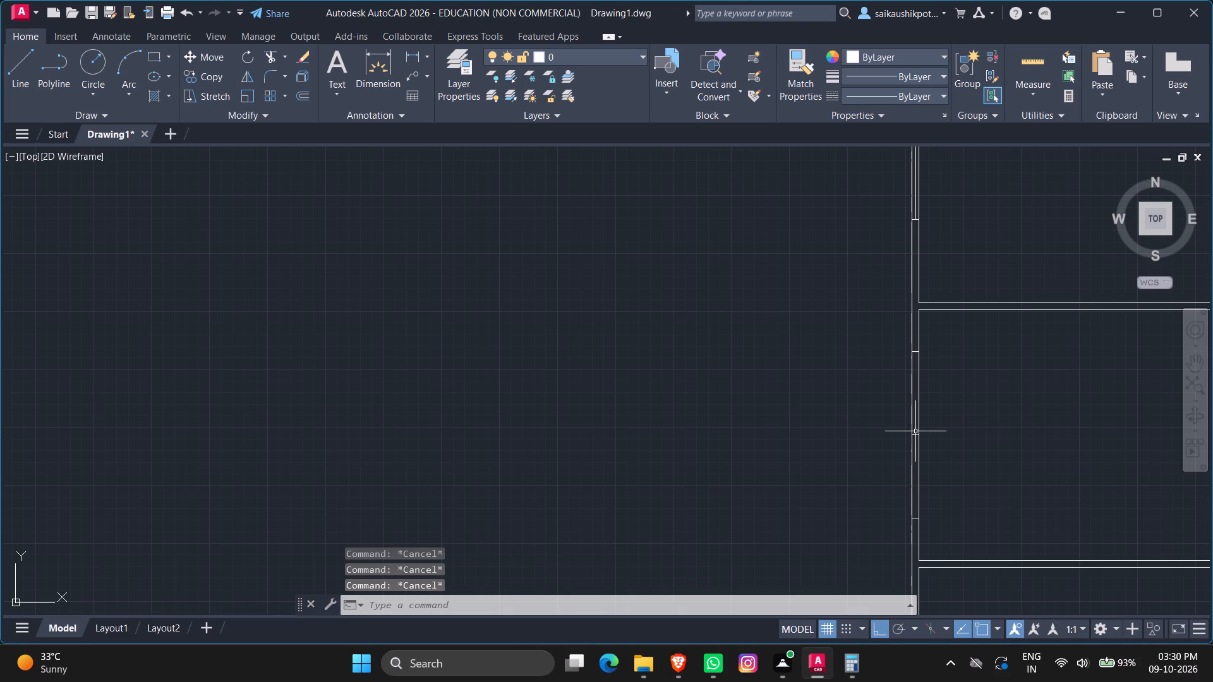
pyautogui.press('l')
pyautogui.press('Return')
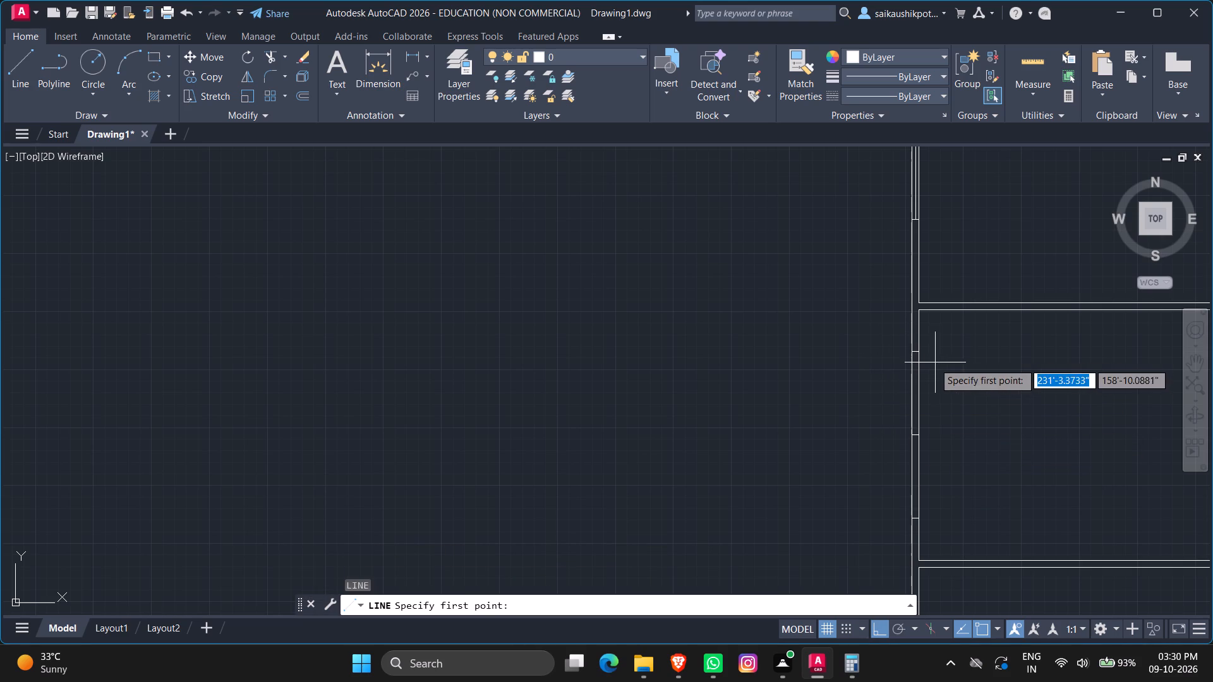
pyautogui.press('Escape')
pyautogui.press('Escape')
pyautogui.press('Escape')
# Offset the inner west wall line of the room south of the northwest room 3" outward into the wall thickness.
pyautogui.press('o')
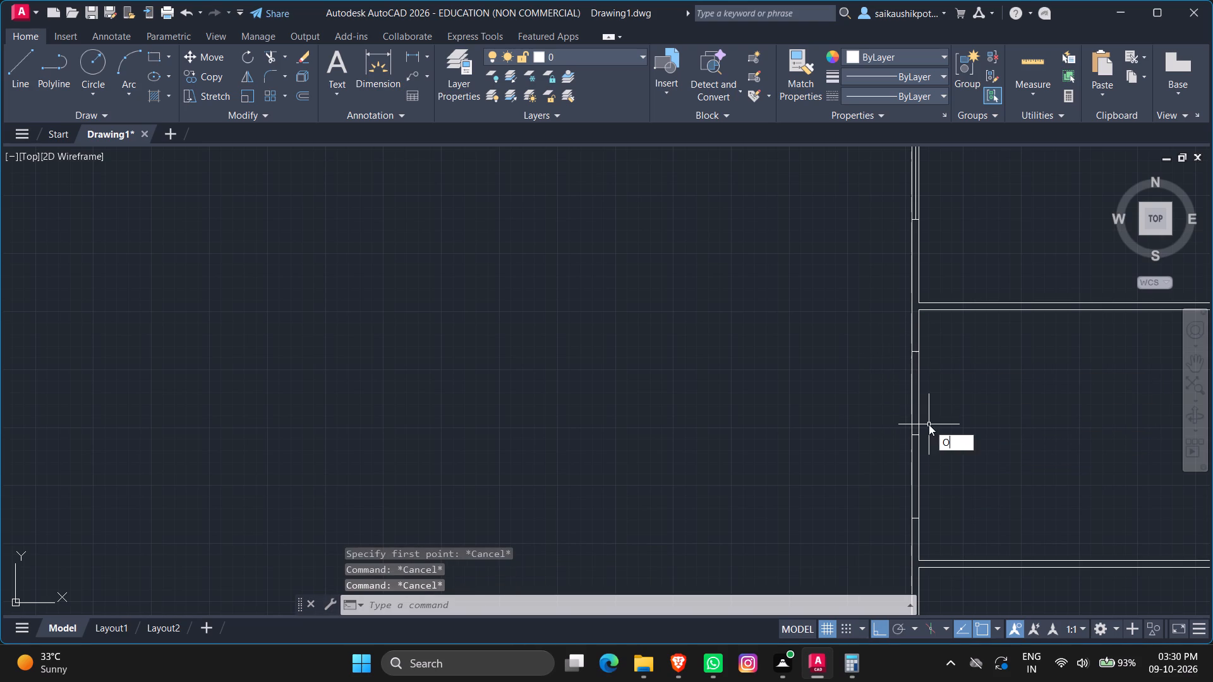
pyautogui.press('Return')
pyautogui.press('3')
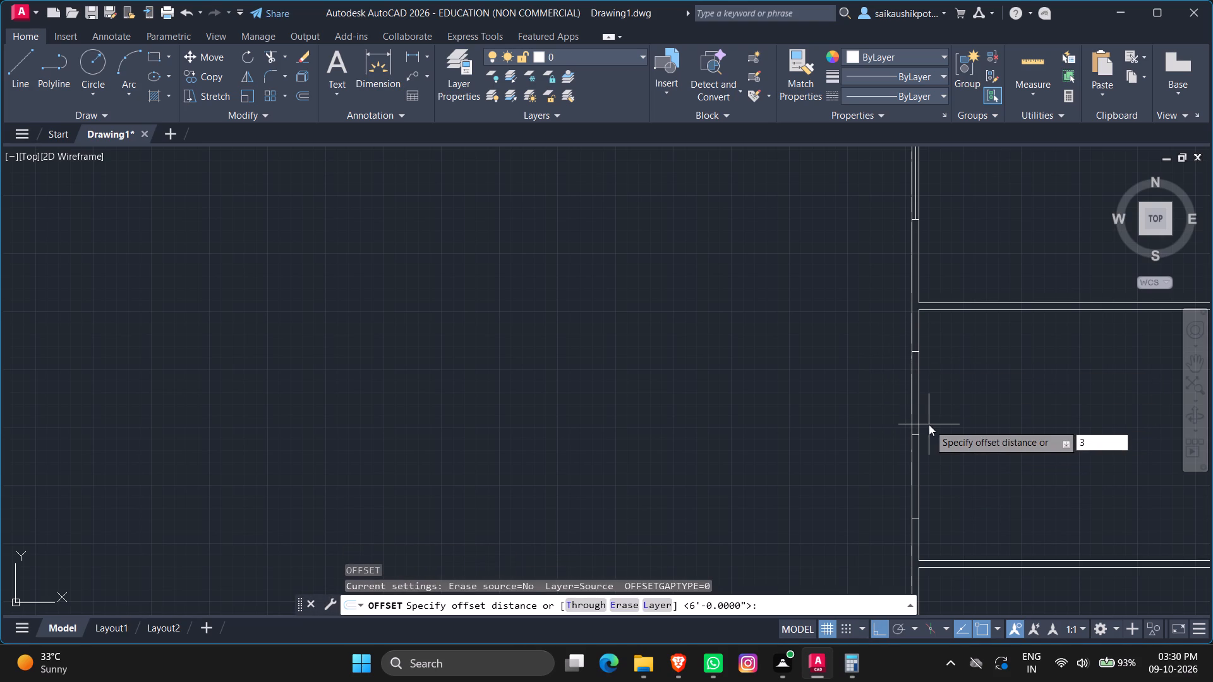
pyautogui.hotkey('shift', '"')
pyautogui.press('Return')
pyautogui.scroll(1, 921, 429)
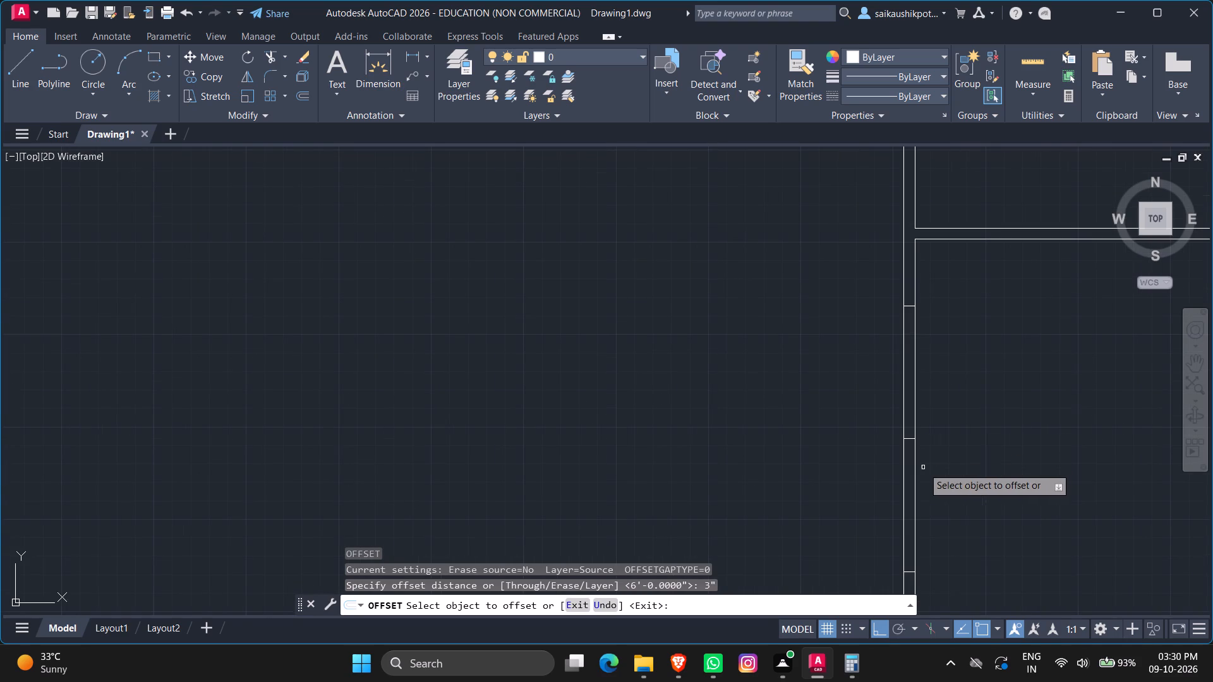
pyautogui.click(915, 465)
pyautogui.click(905, 470)
pyautogui.press('Escape')
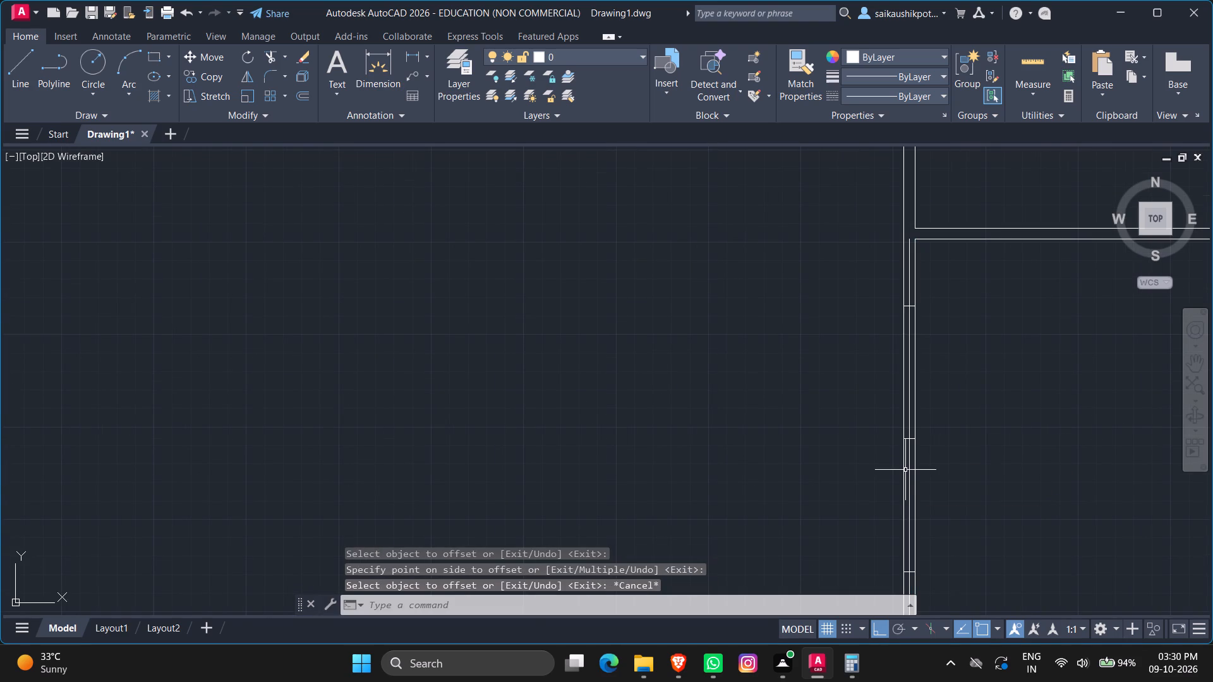
pyautogui.press('Escape')
pyautogui.press('Escape')
pyautogui.press('Escape')
pyautogui.press('Escape')
pyautogui.press('Escape')
# Trim the new line in the middle of this room's west wall where it extends beyond the southern and northern 6' offset marks.
pyautogui.write('TR')
pyautogui.press('Return')
pyautogui.press('Return')
pyautogui.scroll(-2, 945, 487)
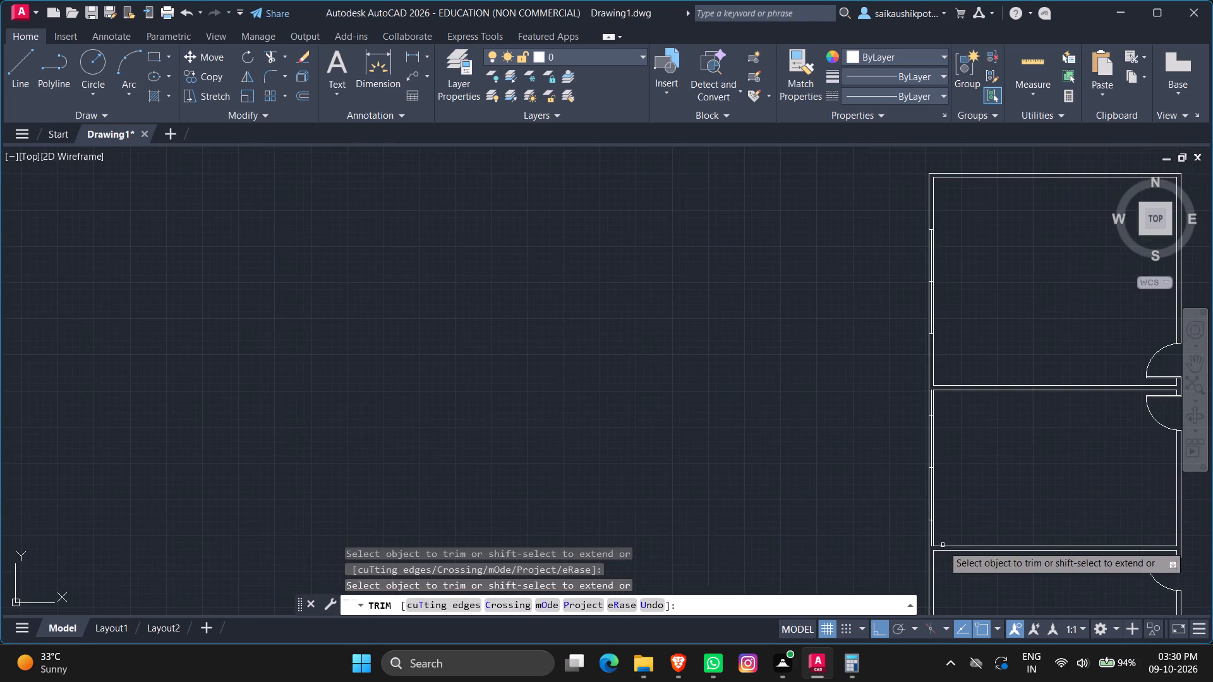
pyautogui.scroll(3, 943, 545)
pyautogui.click(891, 506)
pyautogui.scroll(-1, 959, 528)
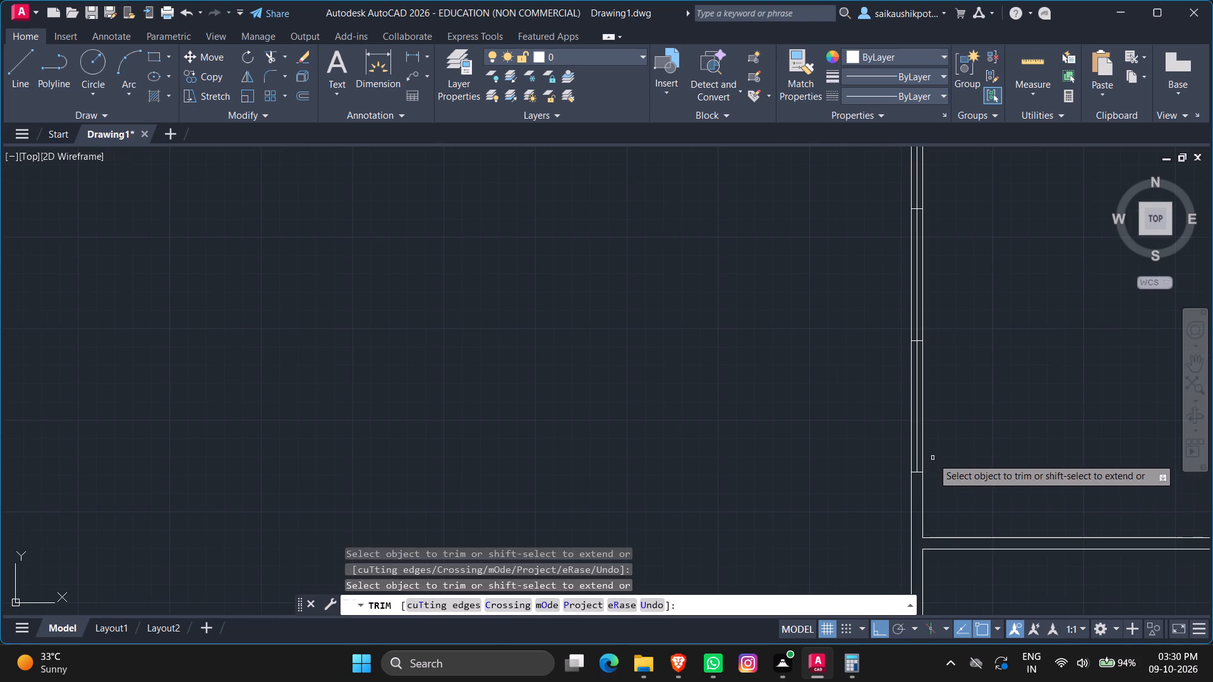
pyautogui.scroll(-1, 931, 458)
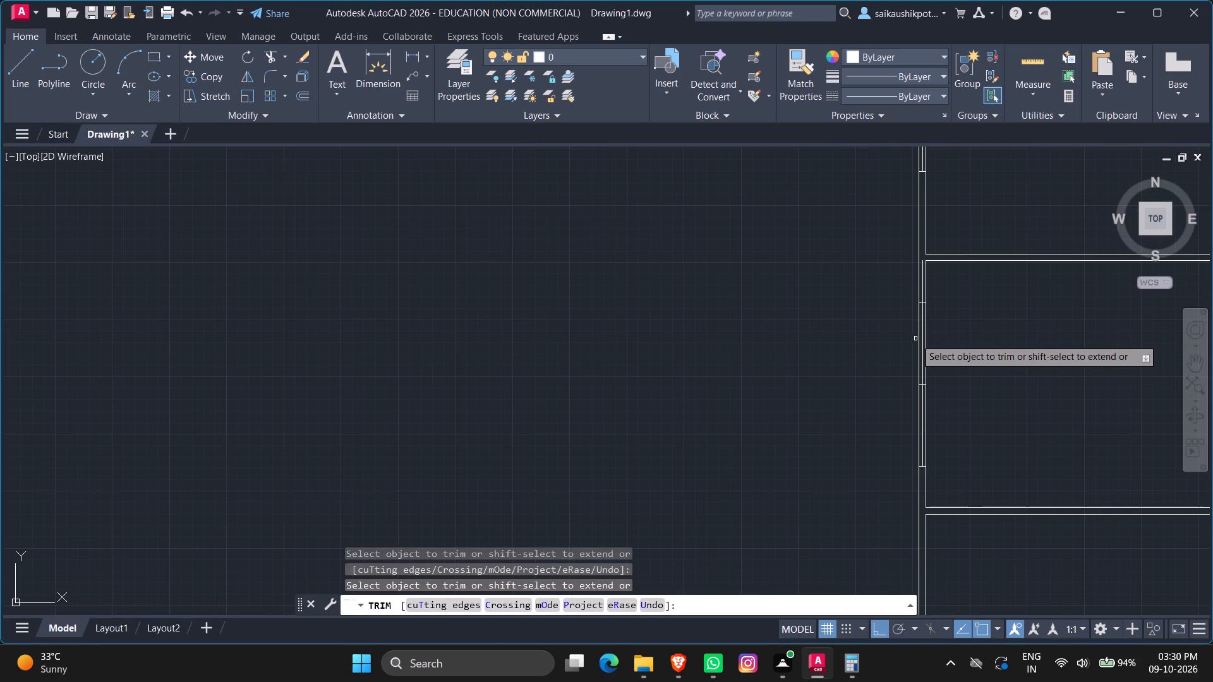
pyautogui.click(921, 290)
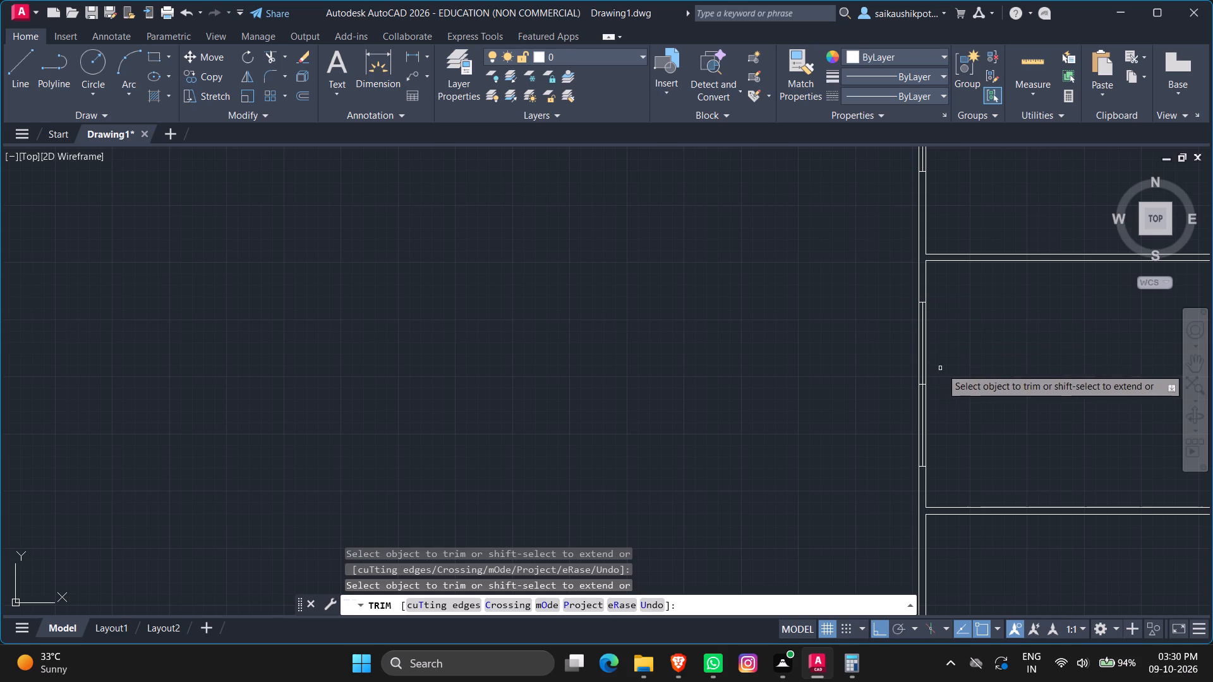
pyautogui.press('Escape')
pyautogui.press('Escape')
pyautogui.scroll(-4, 949, 357)
pyautogui.scroll(2, 943, 455)
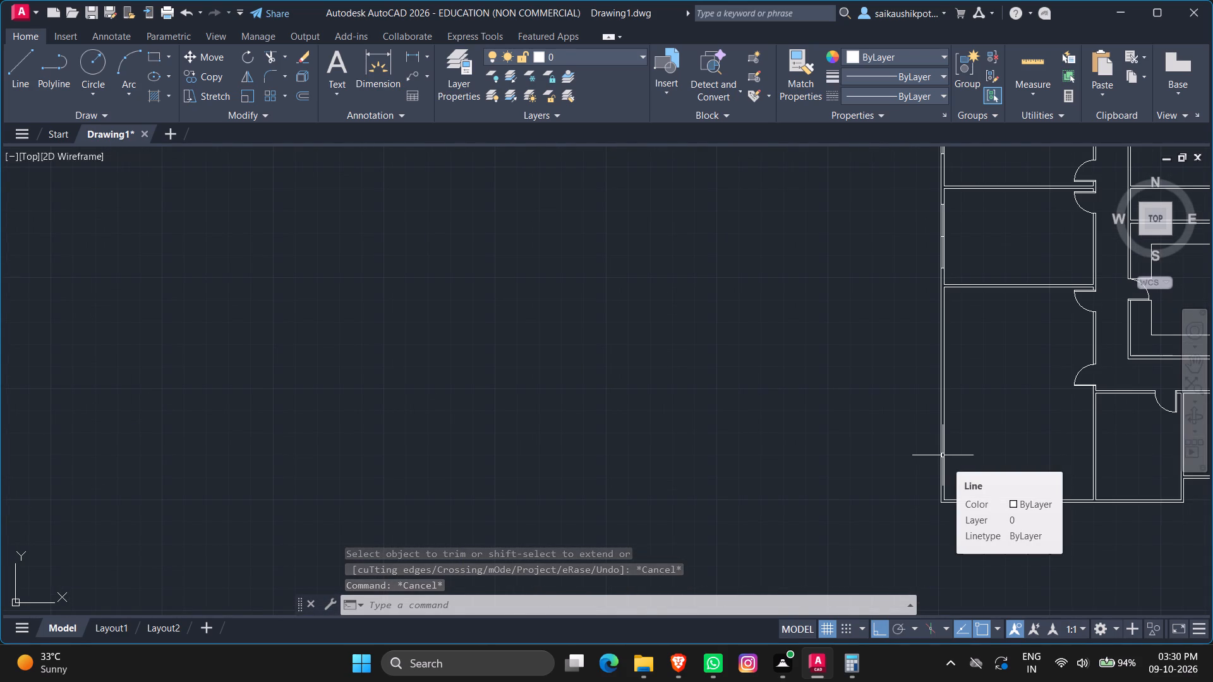
pyautogui.press('Escape')
pyautogui.press('Escape')
pyautogui.press('Escape')
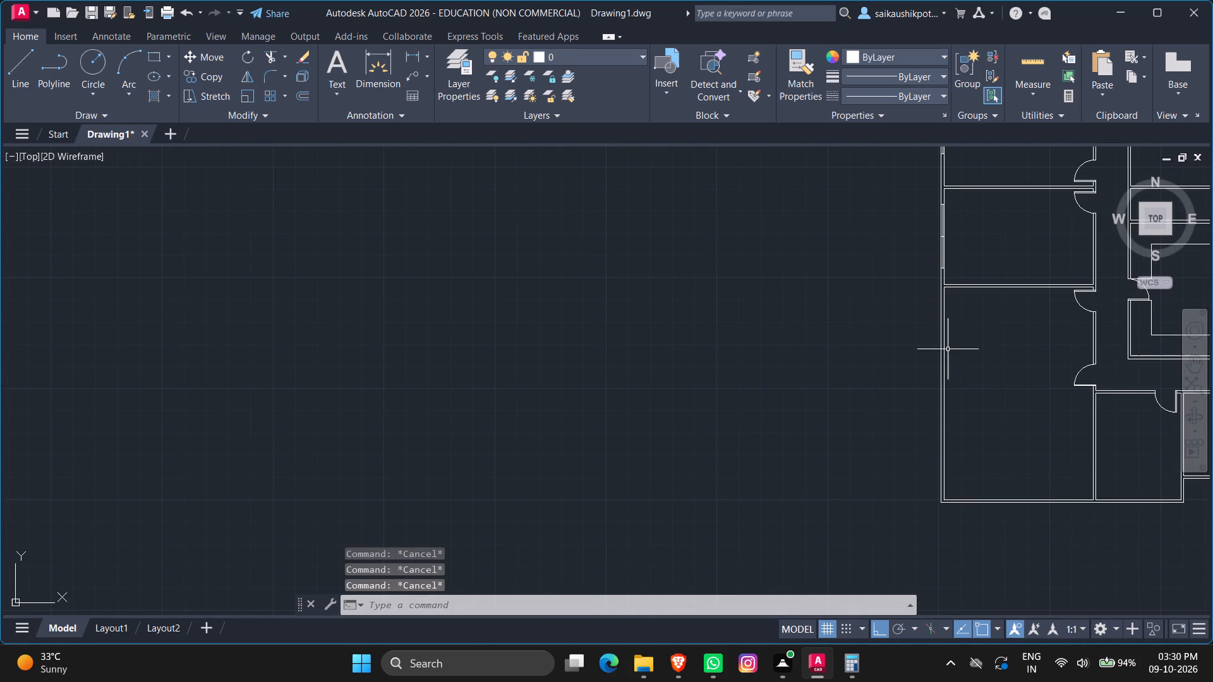
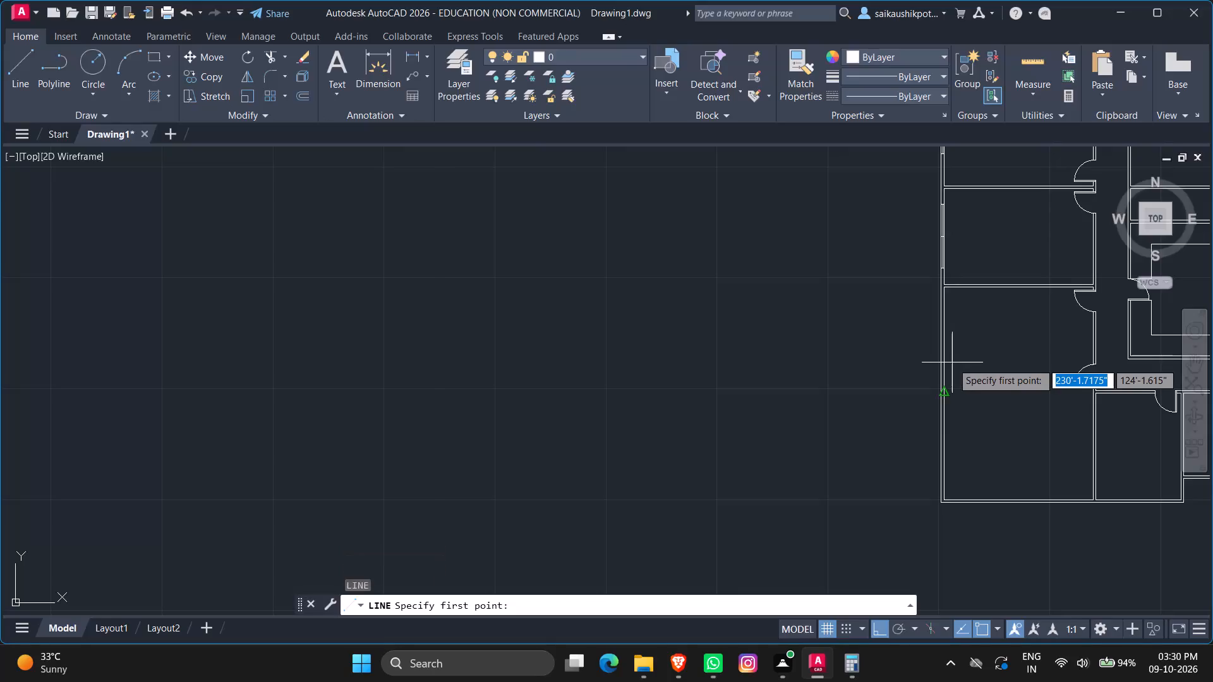
# Draw a short line across the west wall at the midpoint of the southwest room's inner wall line.
pyautogui.scroll(2, 946, 385)
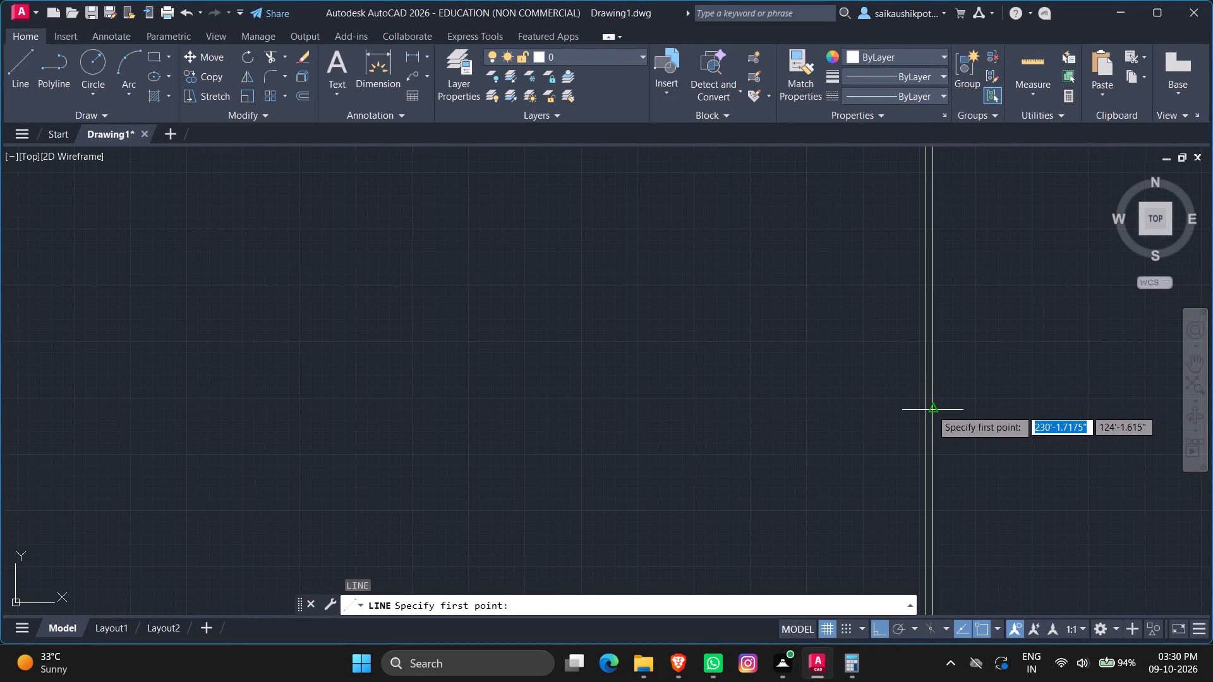
pyautogui.click(931, 409)
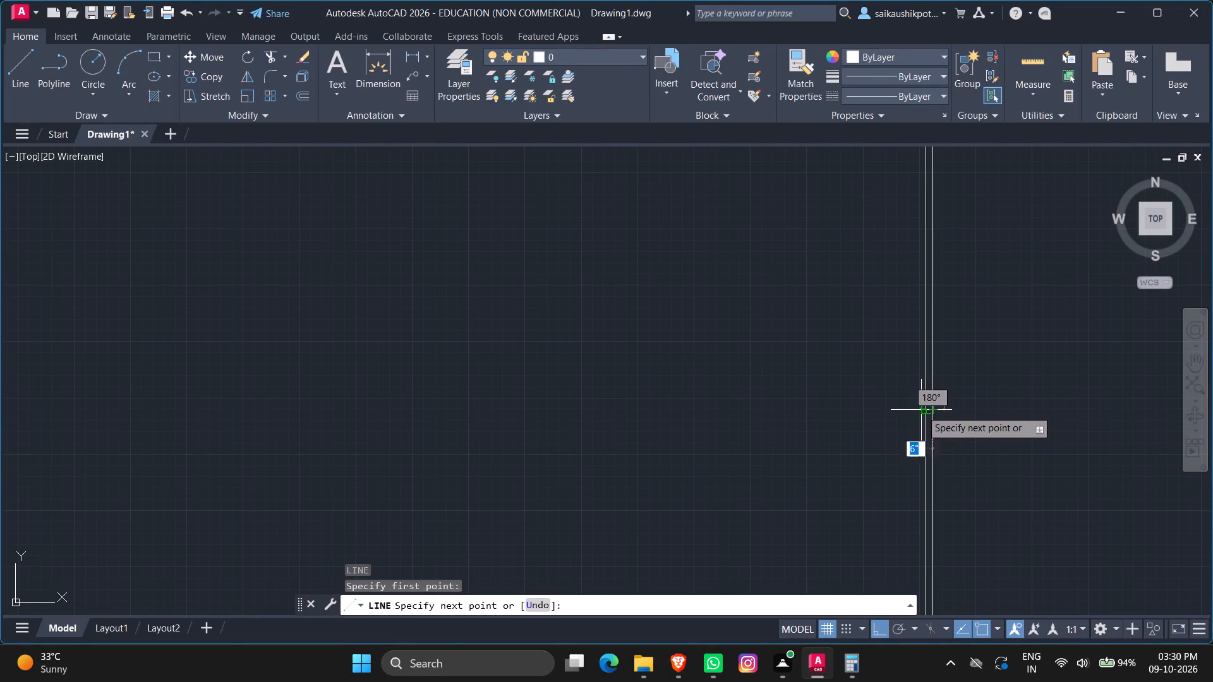
pyautogui.click(921, 410)
pyautogui.press('Escape')
# Offset the short midpoint line across the southwest room's west wall by 6' to the north.
pyautogui.scroll(-1, 902, 426)
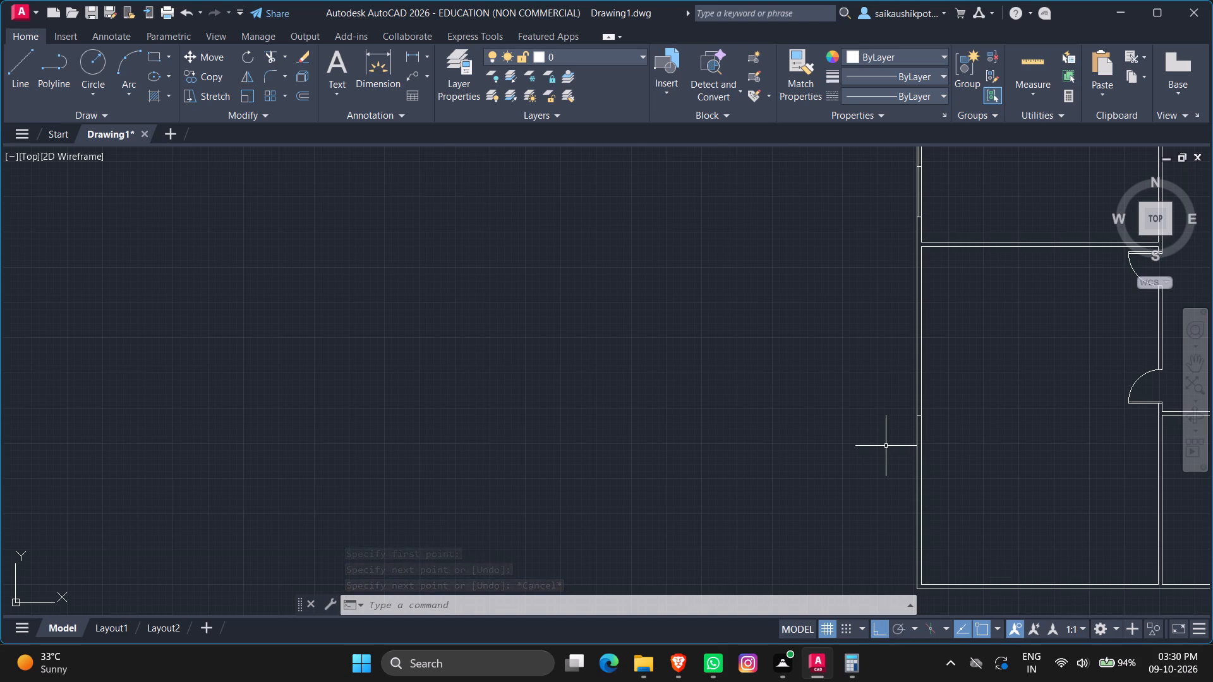
pyautogui.press('o')
pyautogui.press('Return')
pyautogui.write("6'")
pyautogui.press('Return')
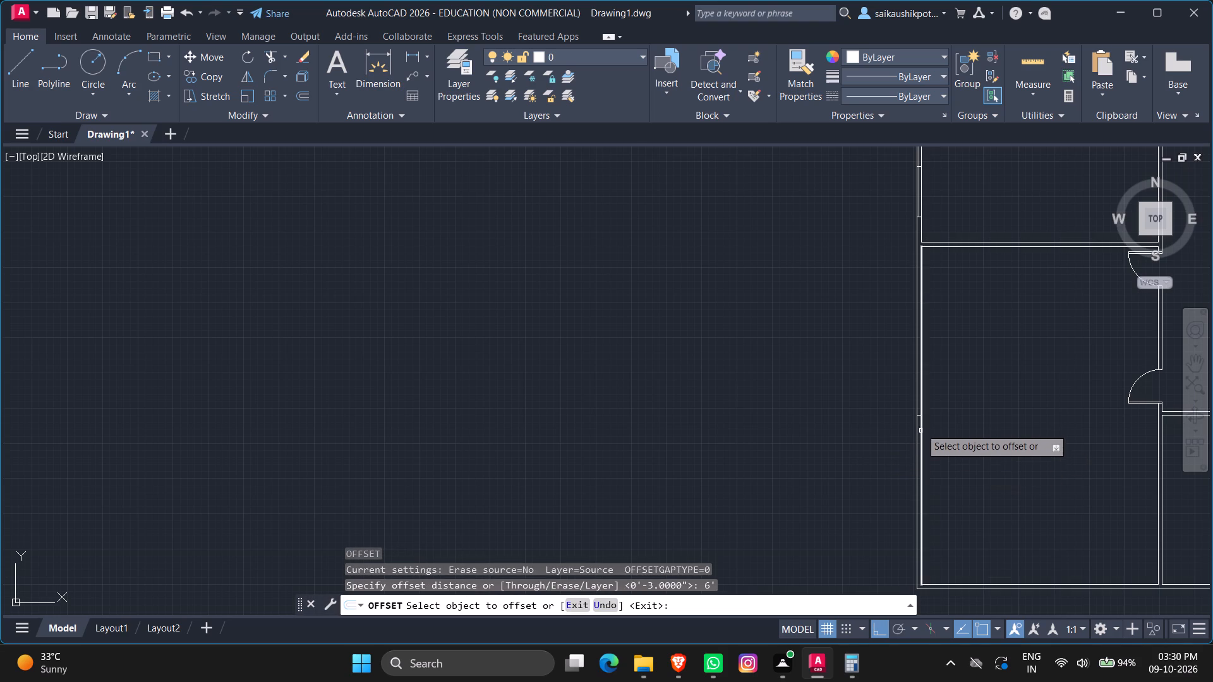
pyautogui.scroll(4, 919, 417)
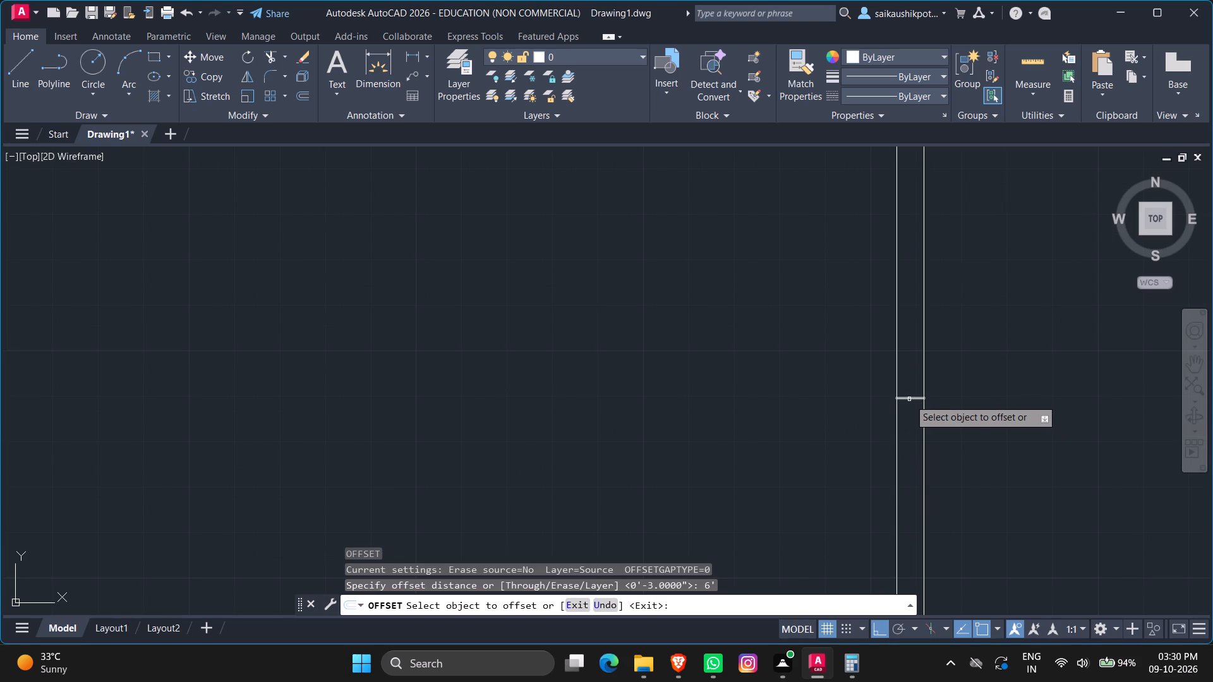
pyautogui.scroll(1, 909, 399)
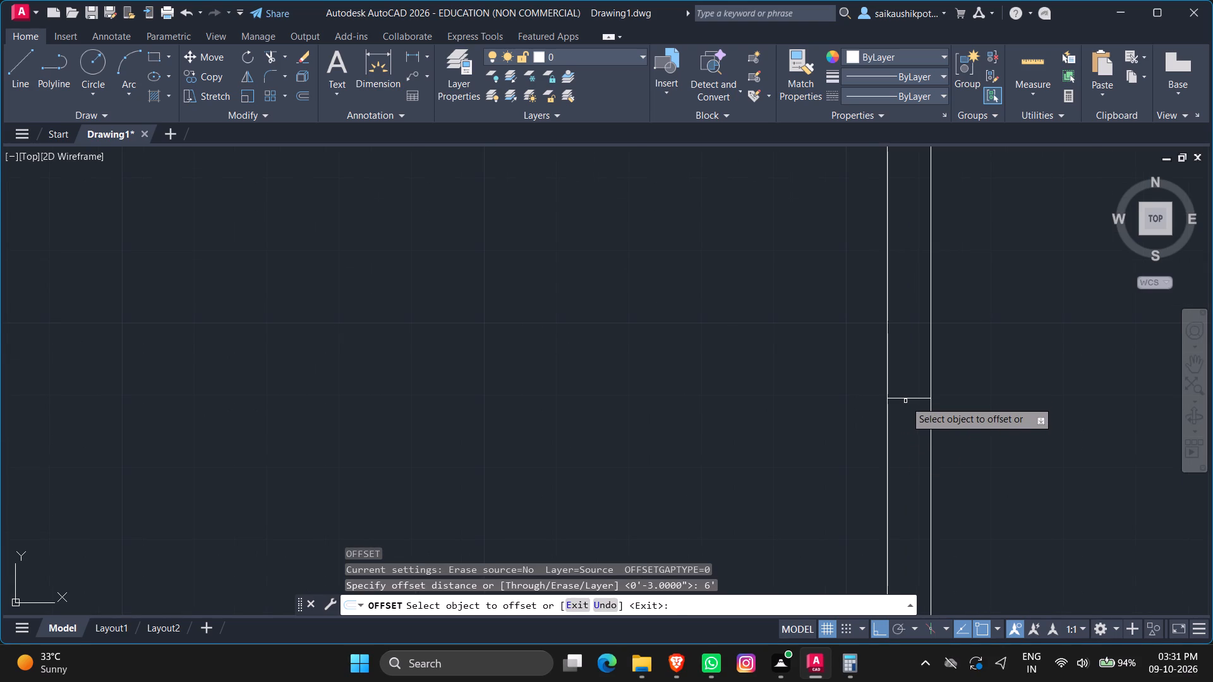
pyautogui.click(905, 398)
pyautogui.scroll(-1, 905, 398)
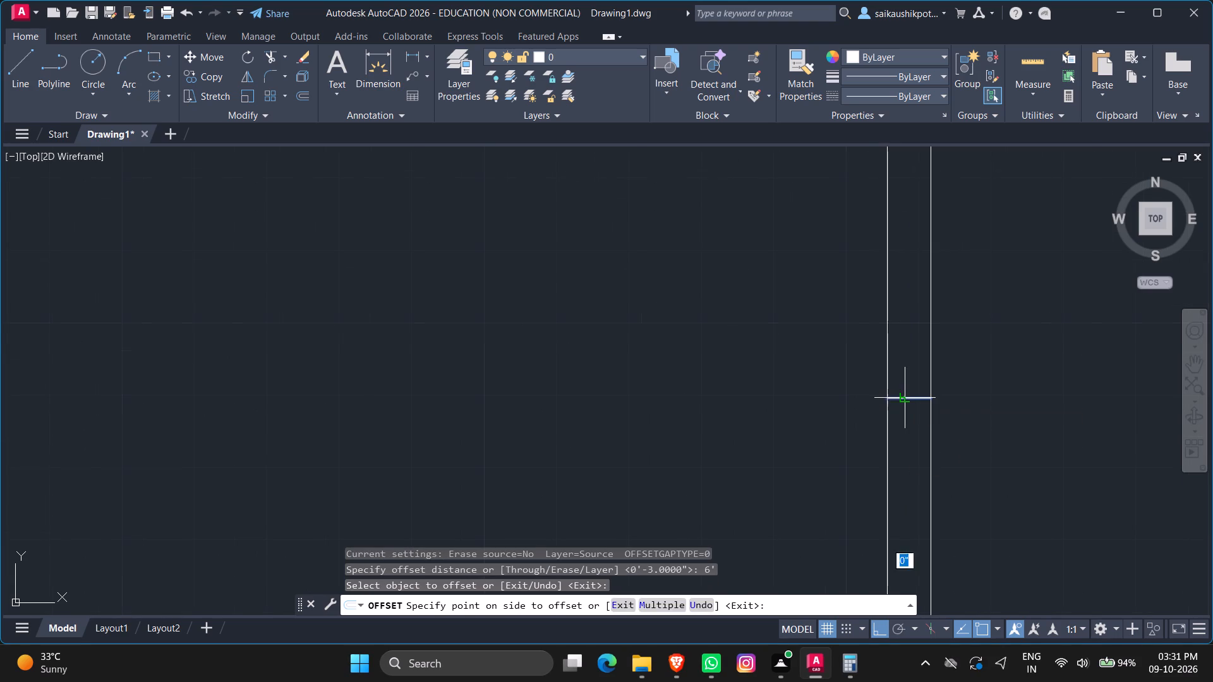
pyautogui.scroll(-2, 905, 398)
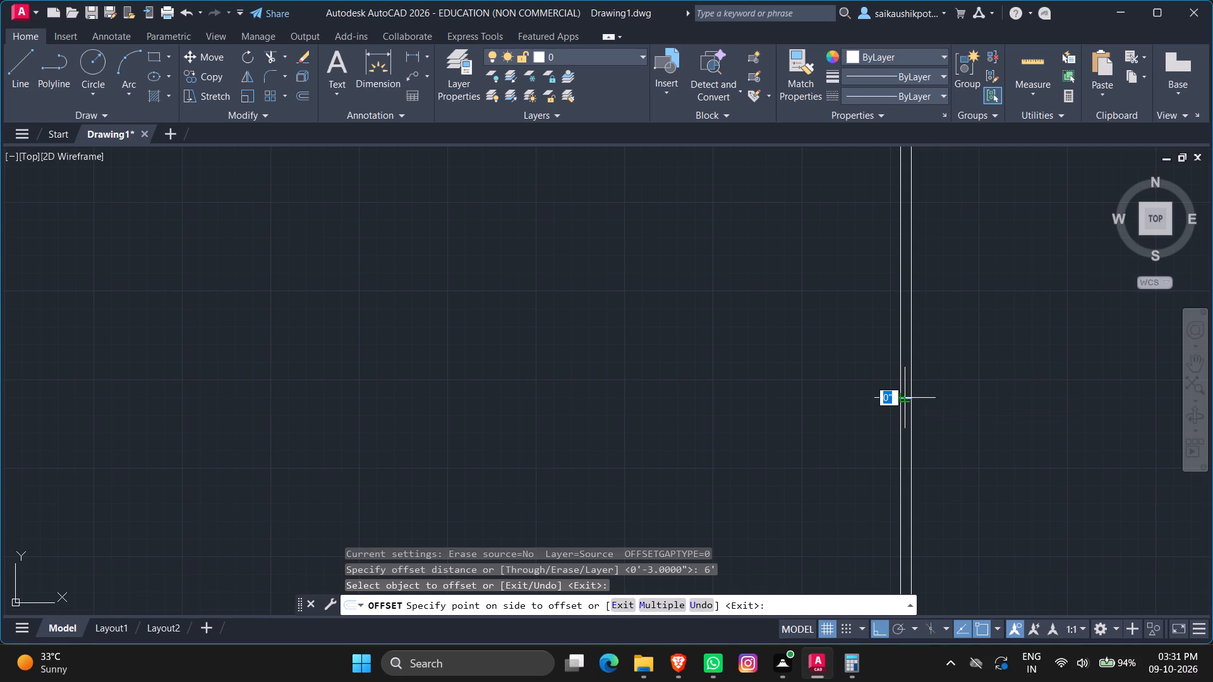
pyautogui.scroll(-3, 920, 312)
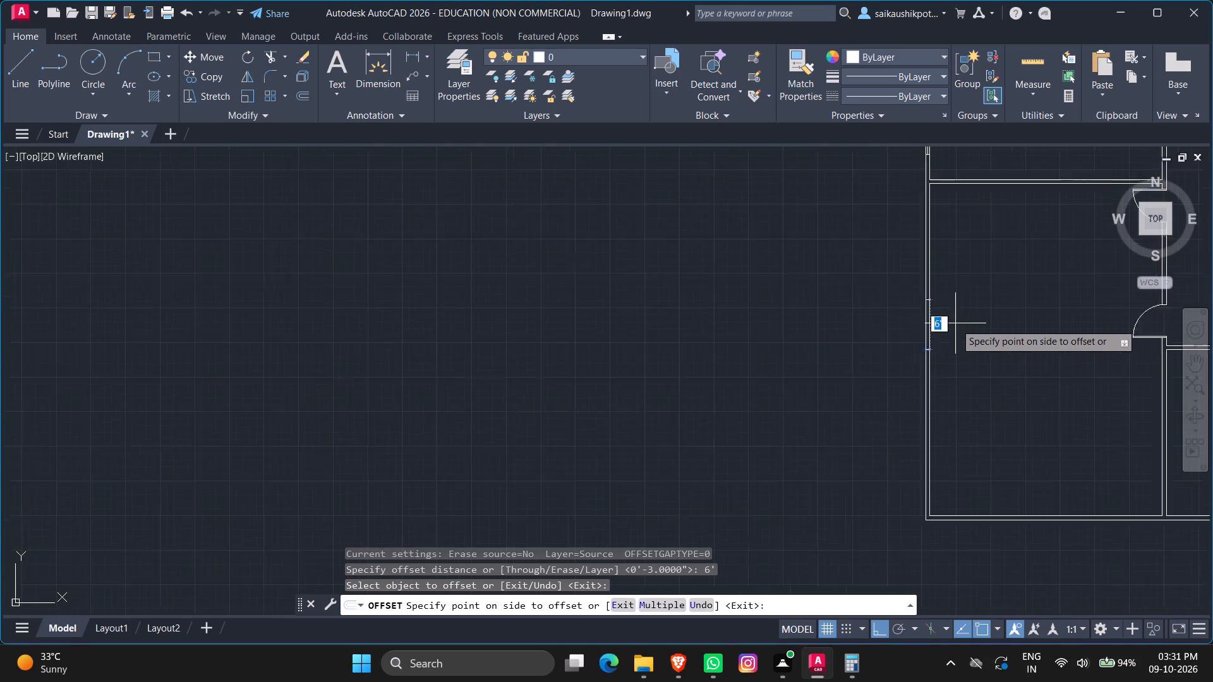
pyautogui.click(967, 304)
pyautogui.press('Escape')
pyautogui.press('Escape')
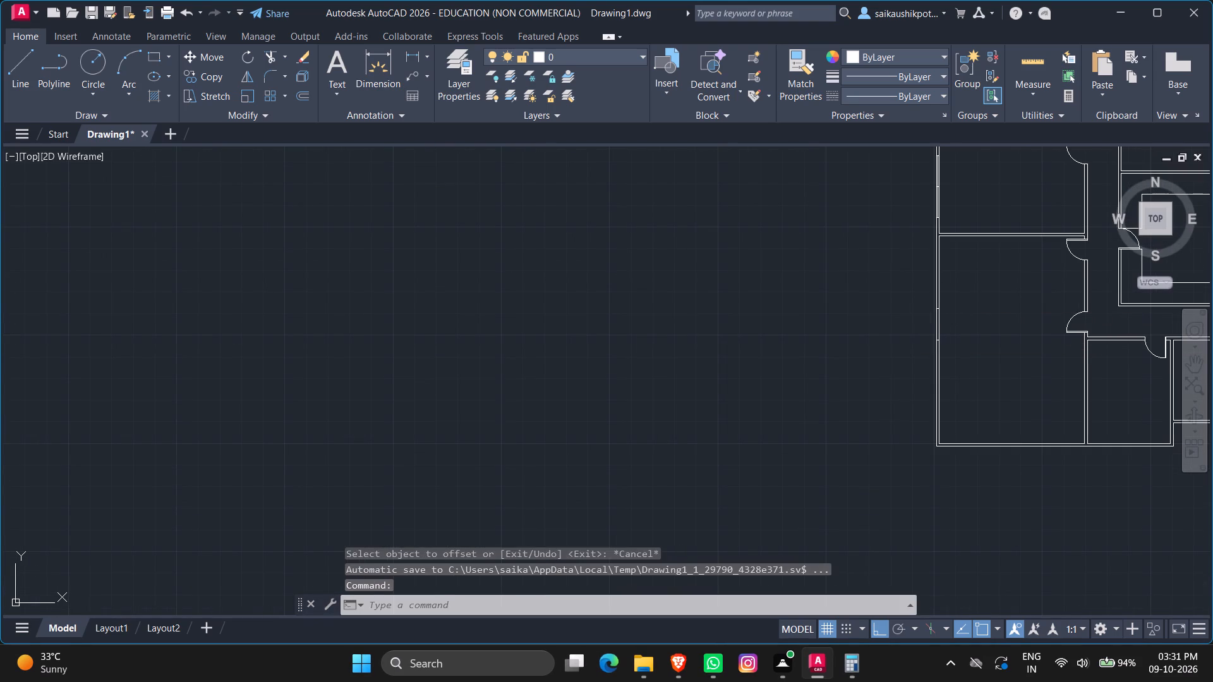
pyautogui.press('Escape')
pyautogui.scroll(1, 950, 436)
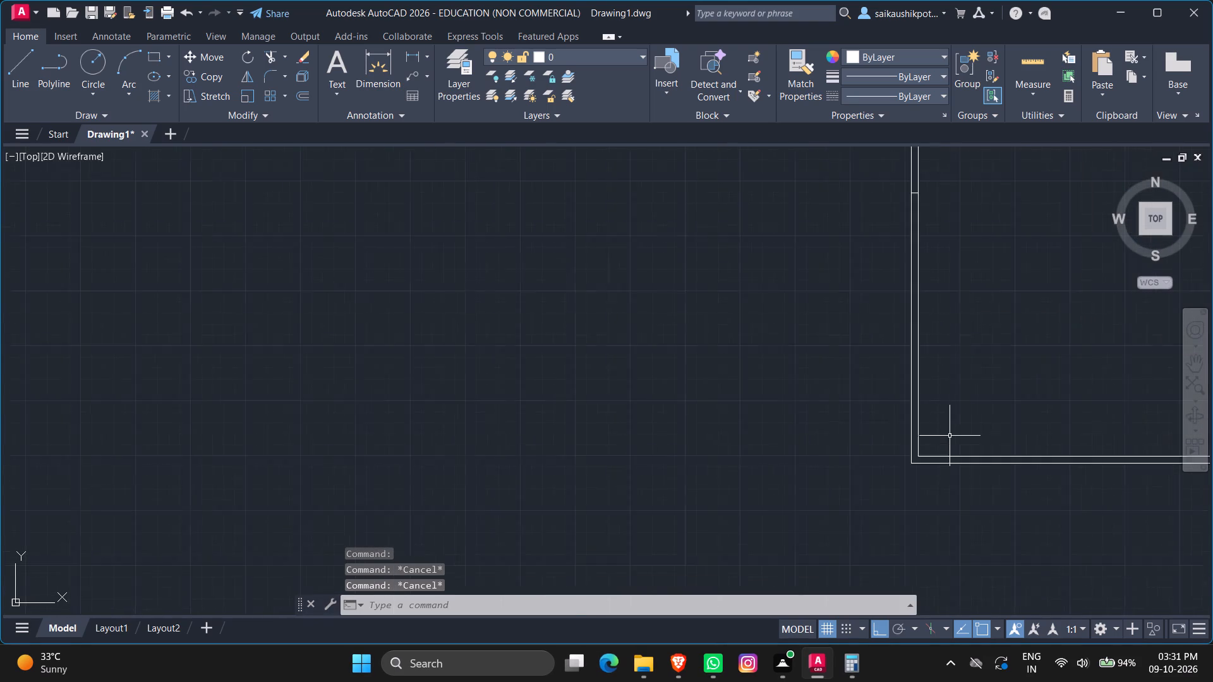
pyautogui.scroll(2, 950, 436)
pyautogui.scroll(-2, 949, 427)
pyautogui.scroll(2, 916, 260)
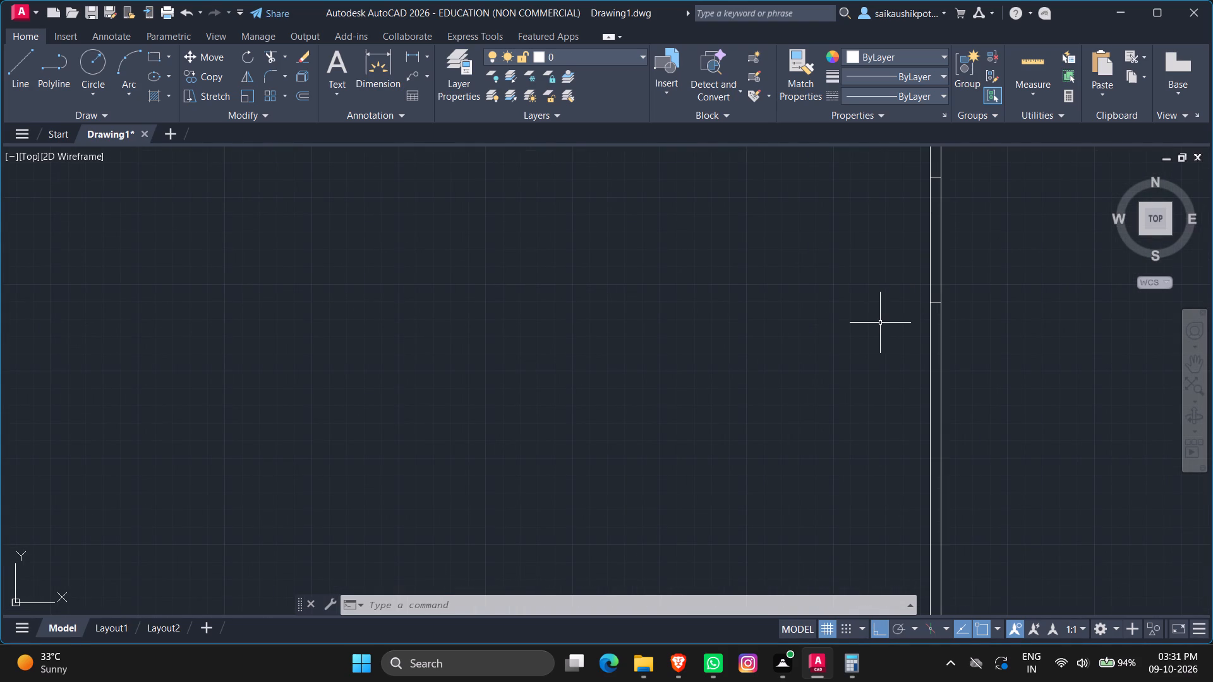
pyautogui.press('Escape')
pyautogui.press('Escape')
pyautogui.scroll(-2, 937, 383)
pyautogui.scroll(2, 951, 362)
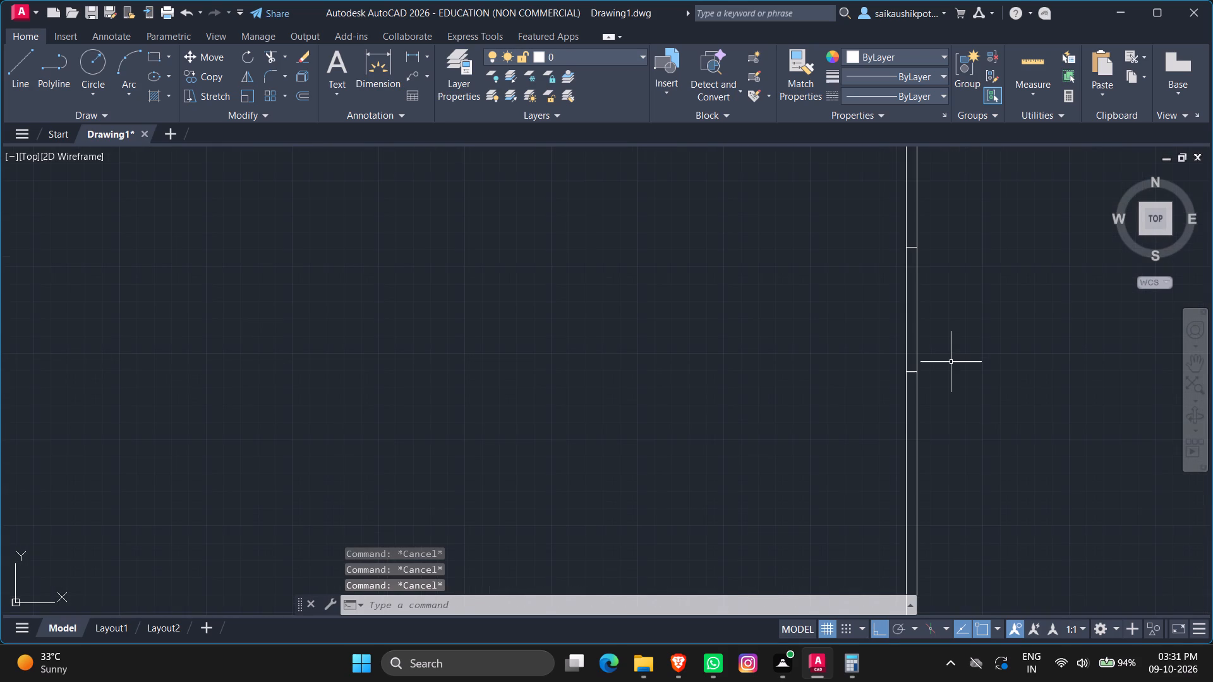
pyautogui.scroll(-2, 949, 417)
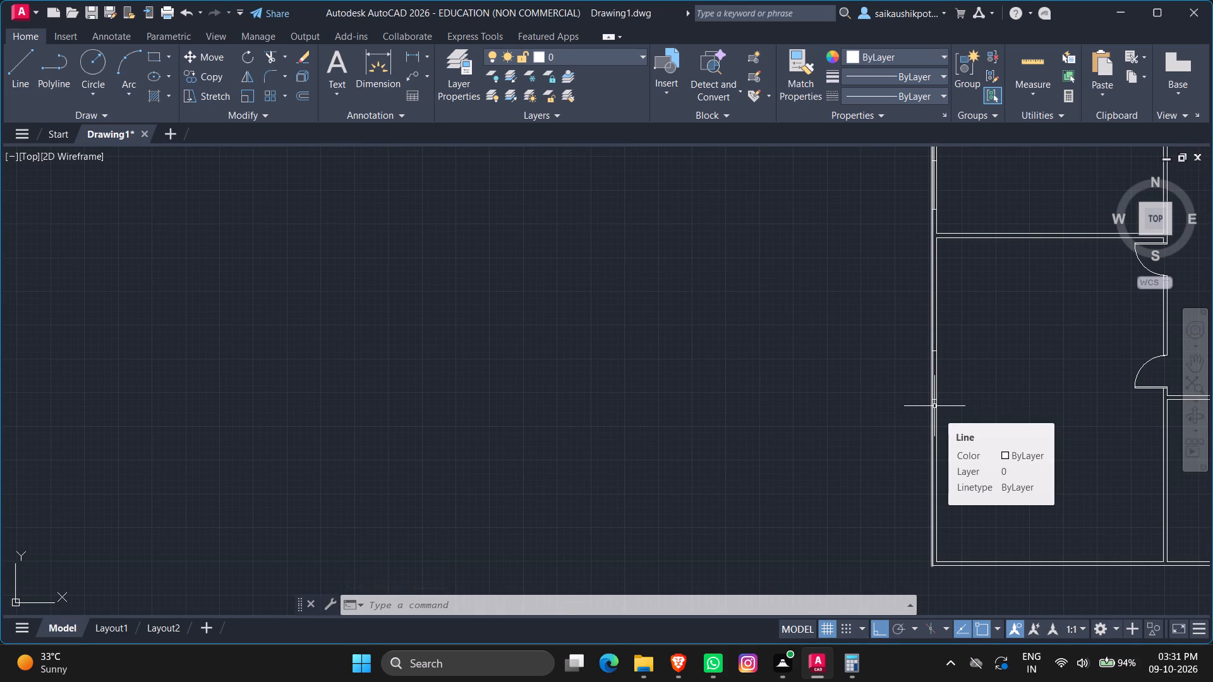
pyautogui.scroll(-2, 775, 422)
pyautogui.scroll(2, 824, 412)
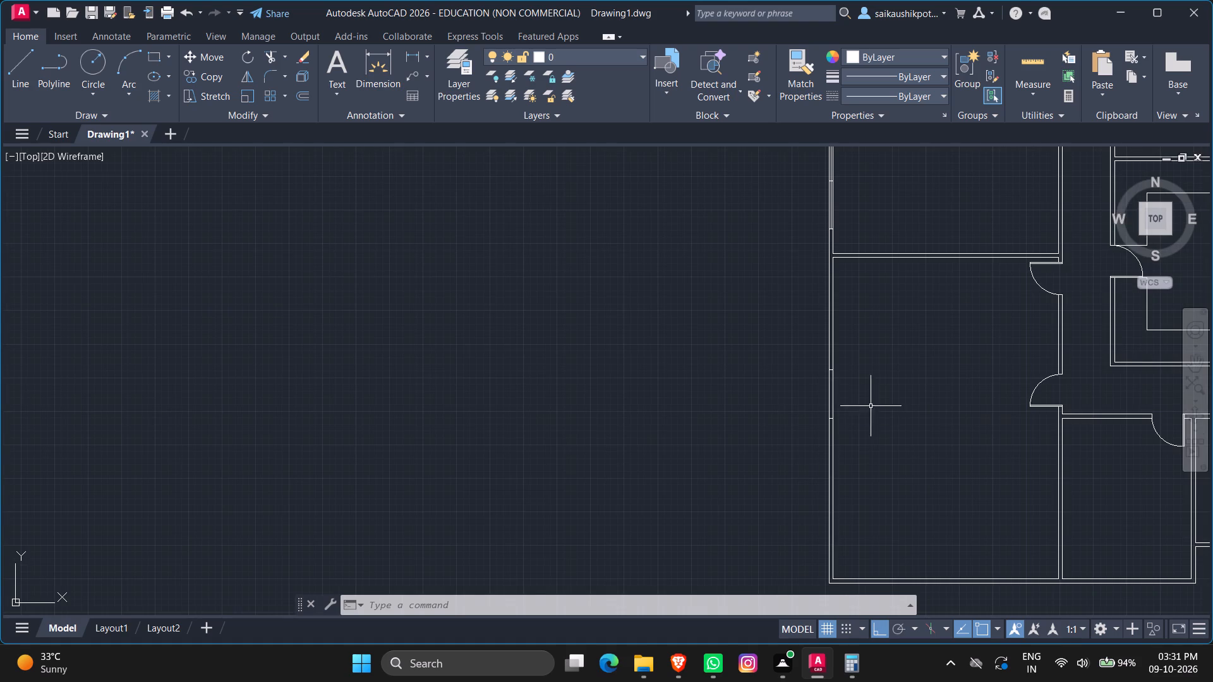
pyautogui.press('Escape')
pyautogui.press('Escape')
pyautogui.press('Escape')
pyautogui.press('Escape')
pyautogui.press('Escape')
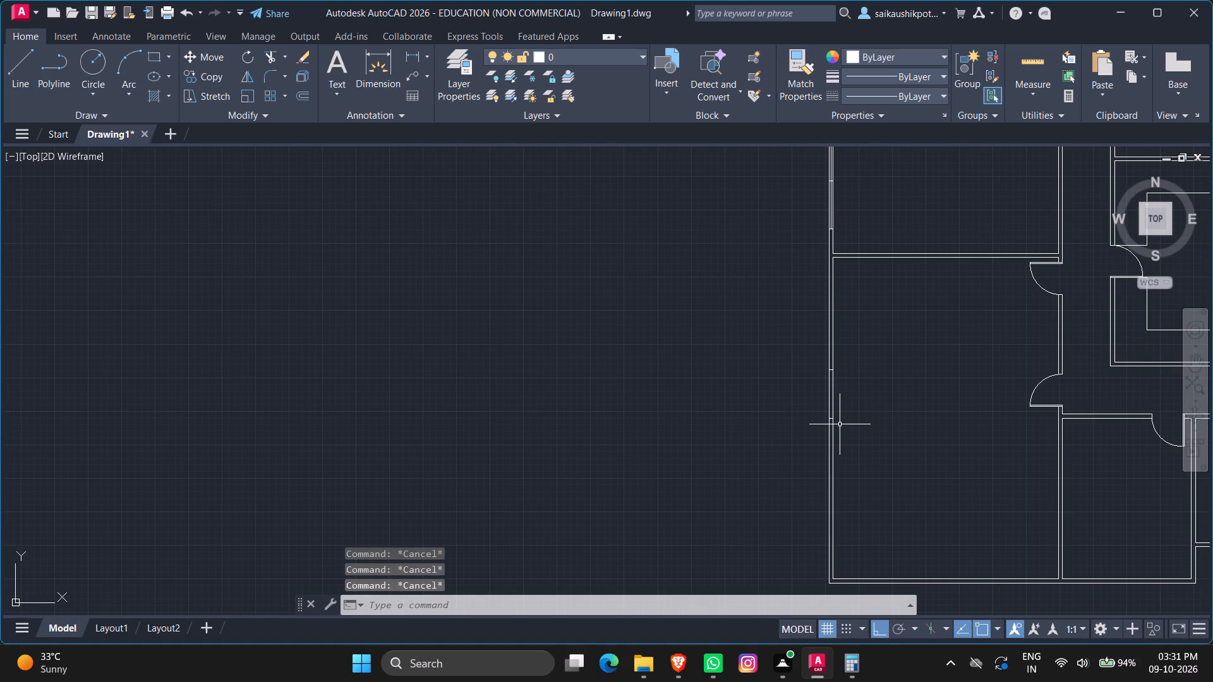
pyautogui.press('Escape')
# Offset the short midpoint line across the southwest room's west wall by 6' to the south.
pyautogui.press('o')
pyautogui.press('Return')
pyautogui.write("6'")
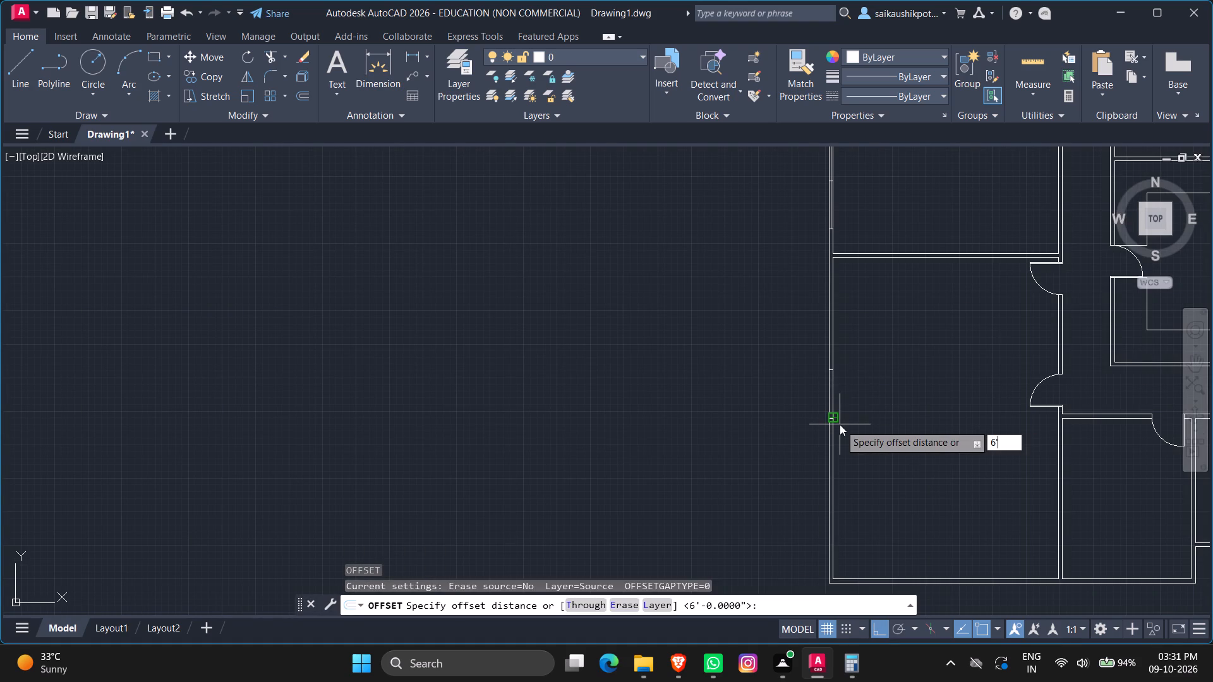
pyautogui.press('Return')
pyautogui.scroll(2, 840, 424)
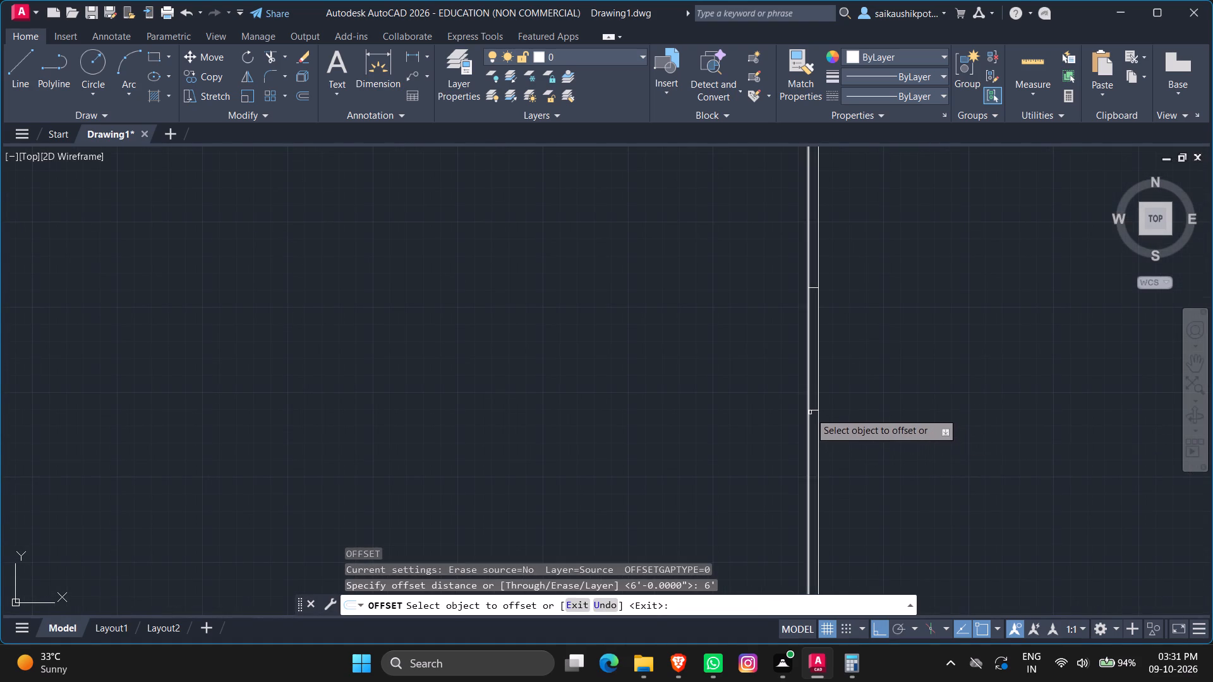
pyautogui.click(814, 411)
pyautogui.click(826, 487)
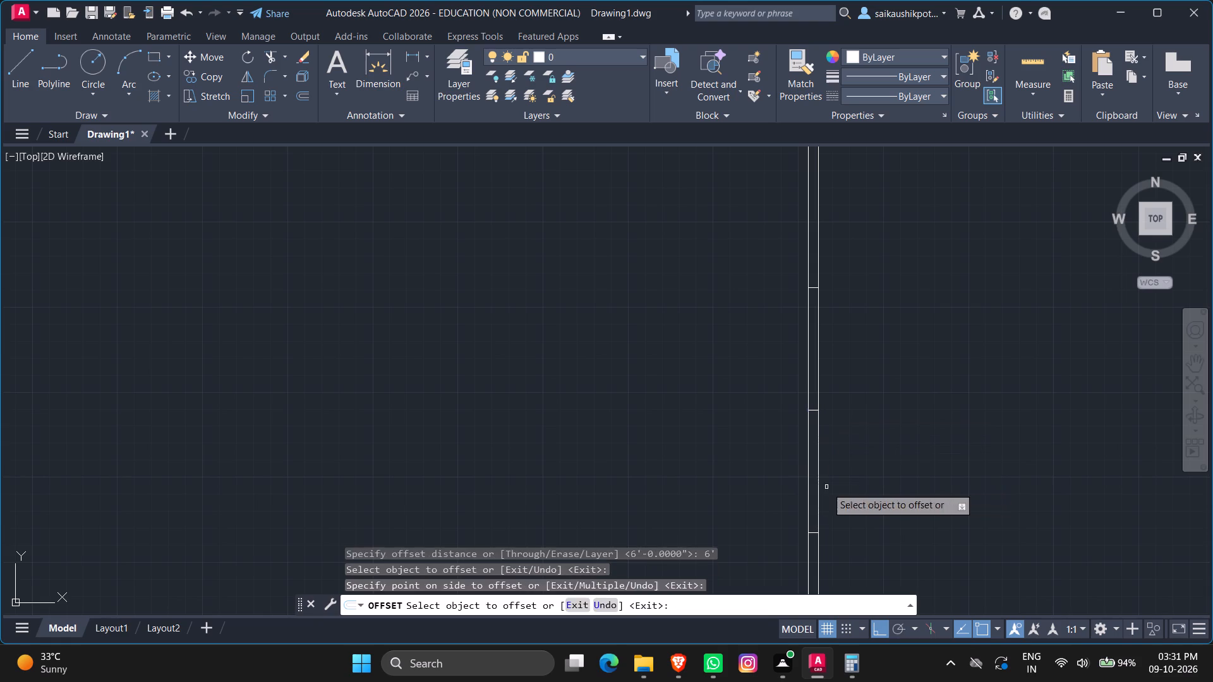
pyautogui.press('Escape')
pyautogui.press('Escape')
# Delete the short midpoint line between the two 6' offset marks in the southwest room's west wall.
pyautogui.scroll(-1, 894, 426)
pyautogui.scroll(2, 850, 412)
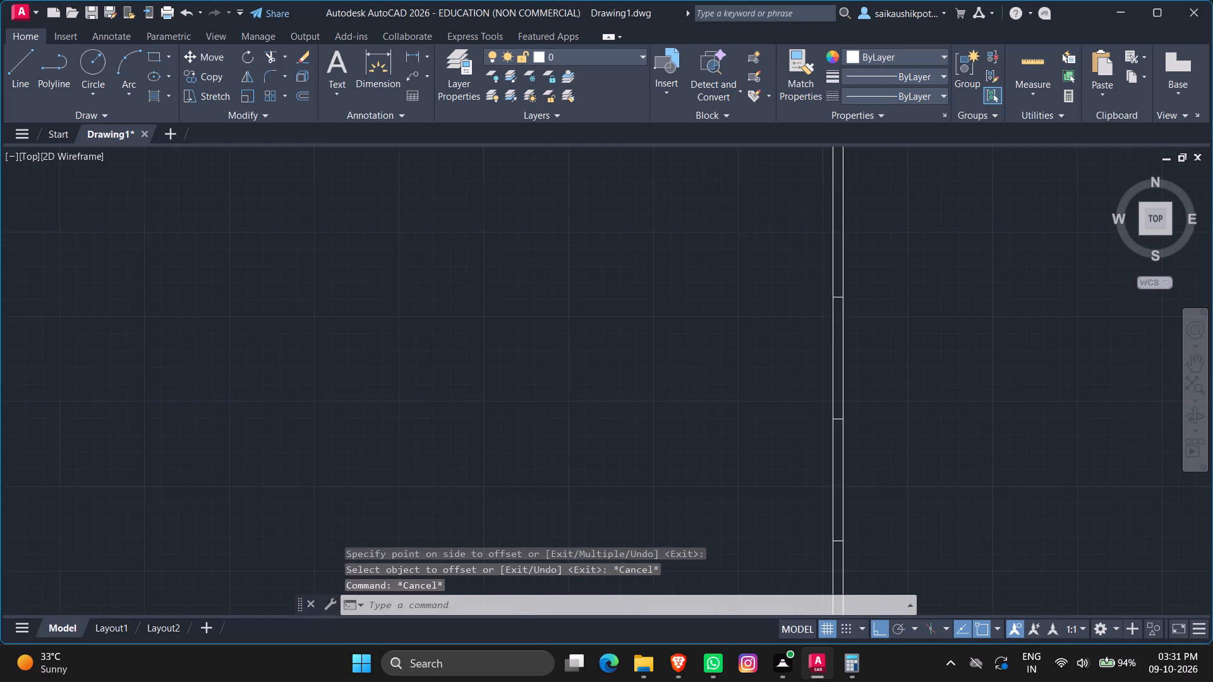
pyautogui.click(828, 427)
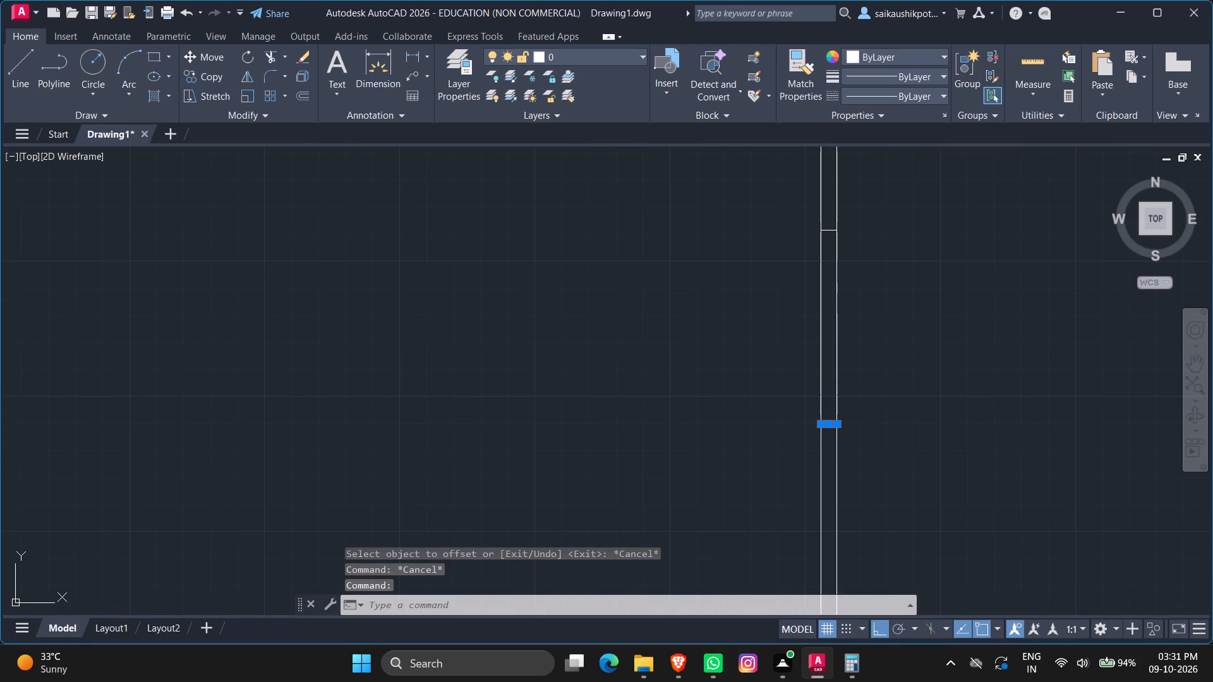
pyautogui.press('Delete')
# Offset the northern mark in the southwest room's west wall 6' north, and offset the resulting mark another 6' north.
pyautogui.scroll(-3, 856, 455)
pyautogui.scroll(2, 852, 340)
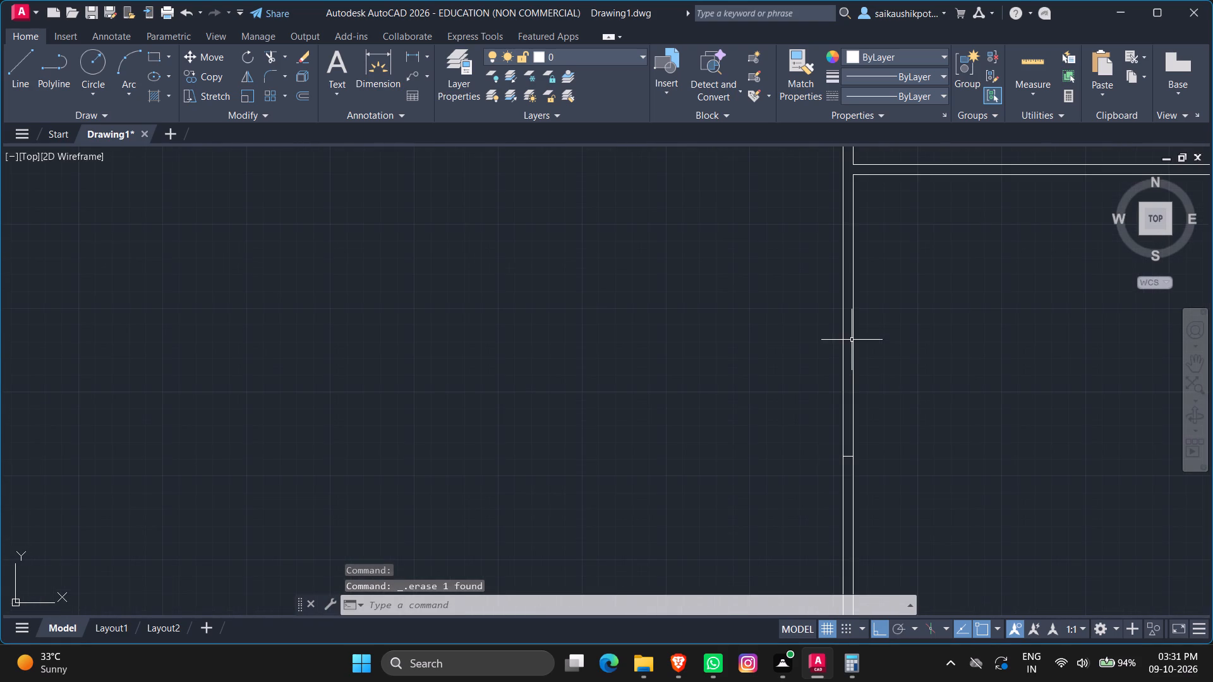
pyautogui.press('o')
pyautogui.press('Return')
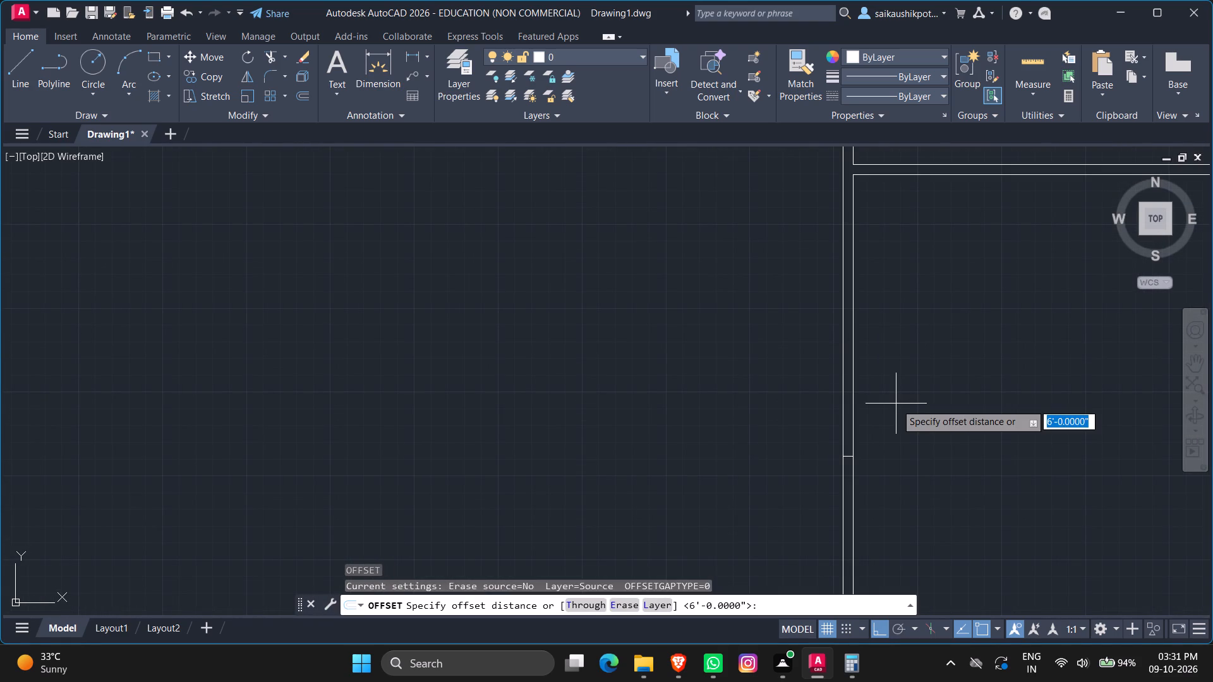
pyautogui.write("6'")
pyautogui.press('Return')
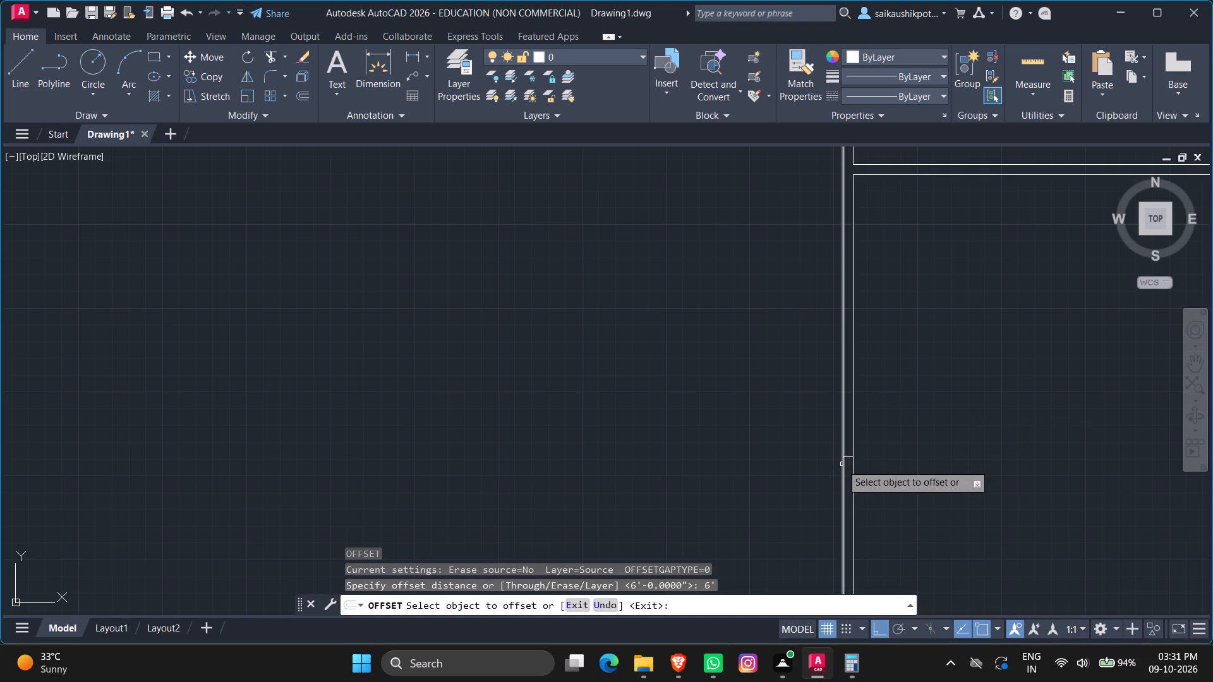
pyautogui.click(846, 457)
pyautogui.click(867, 351)
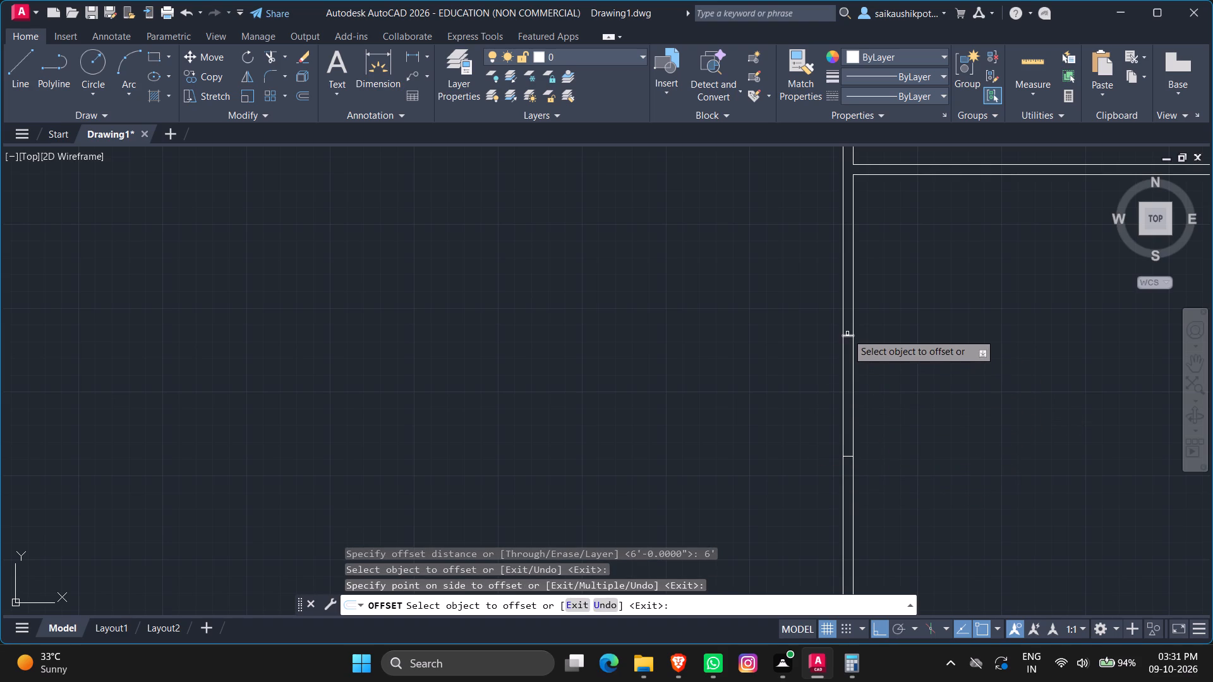
pyautogui.click(848, 337)
pyautogui.click(893, 282)
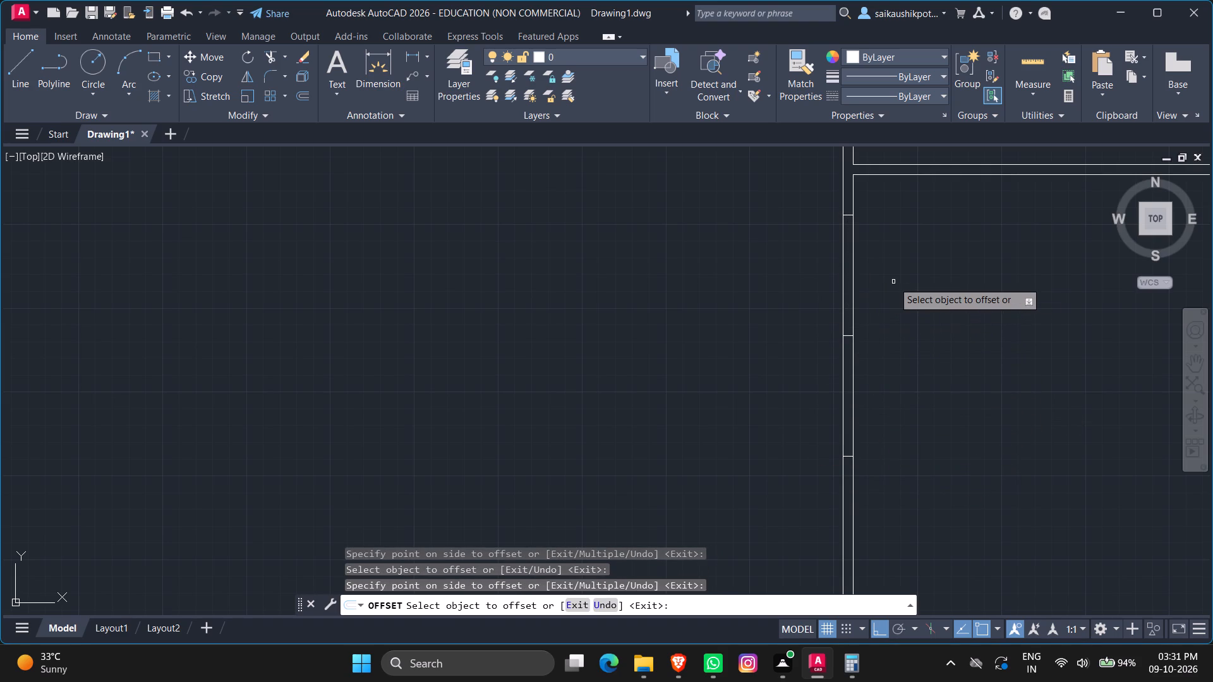
pyautogui.press('Escape')
pyautogui.press('Escape')
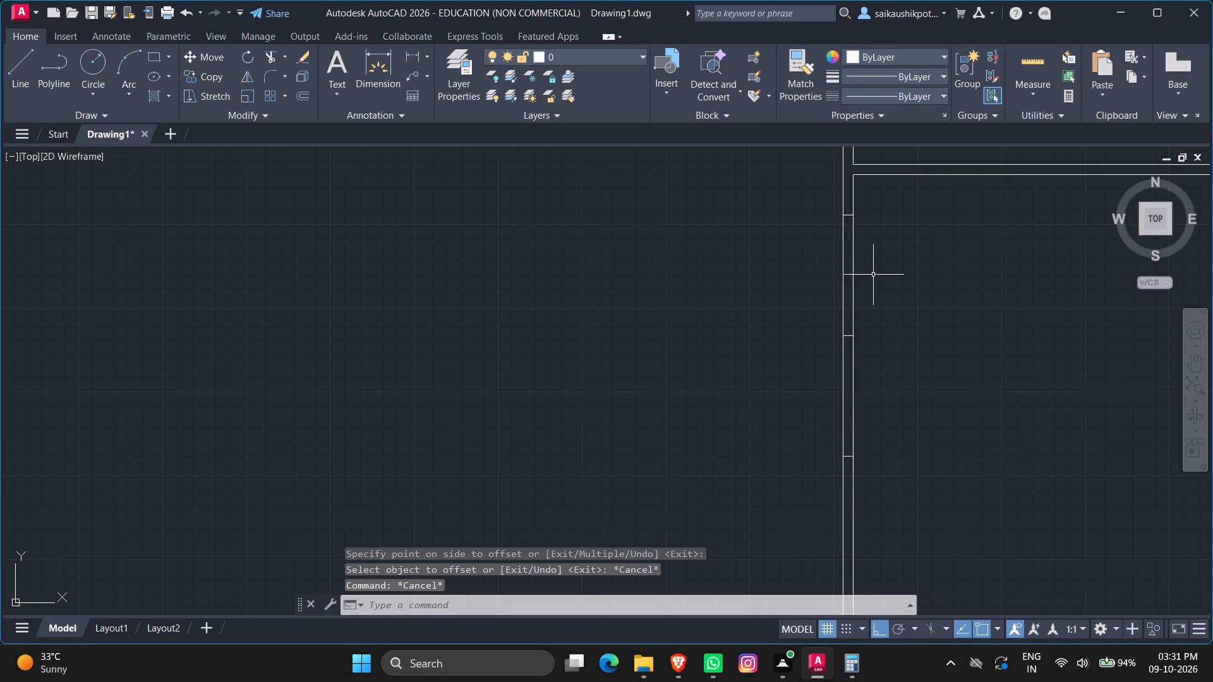
# Delete the northernmost and southernmost of the three northern marks in the southwest room's west wall, keeping the middle one.
pyautogui.scroll(2, 844, 198)
pyautogui.click(845, 227)
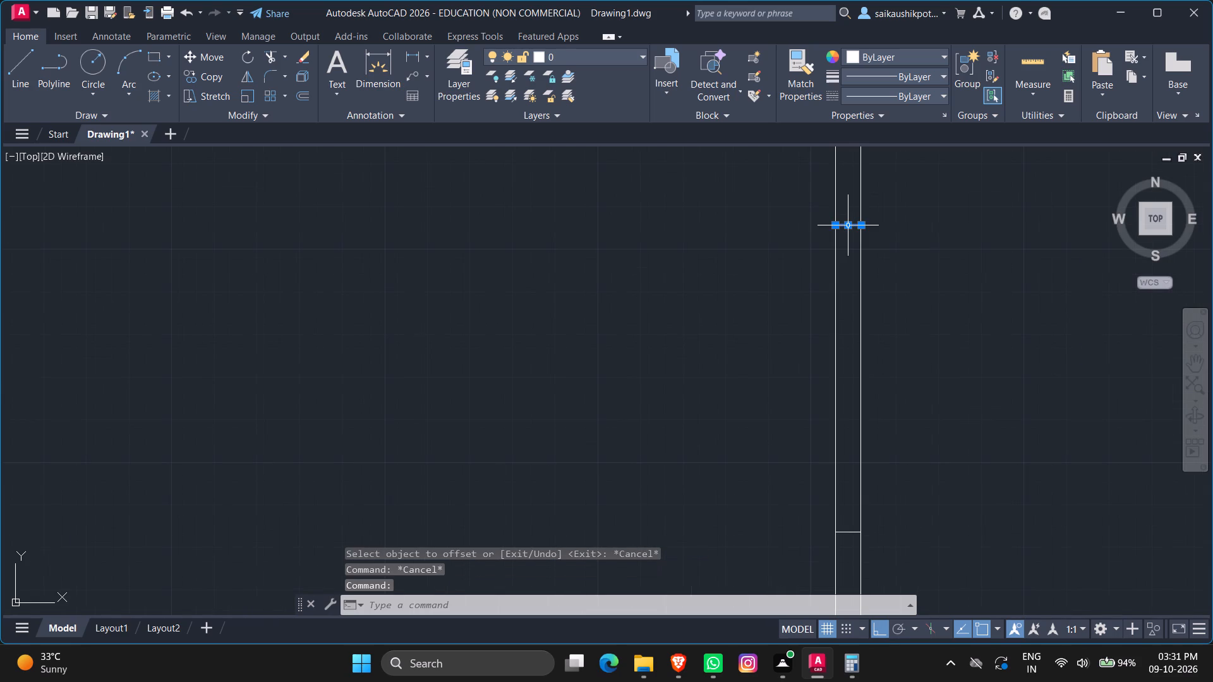
pyautogui.press('Delete')
pyautogui.scroll(-3, 858, 251)
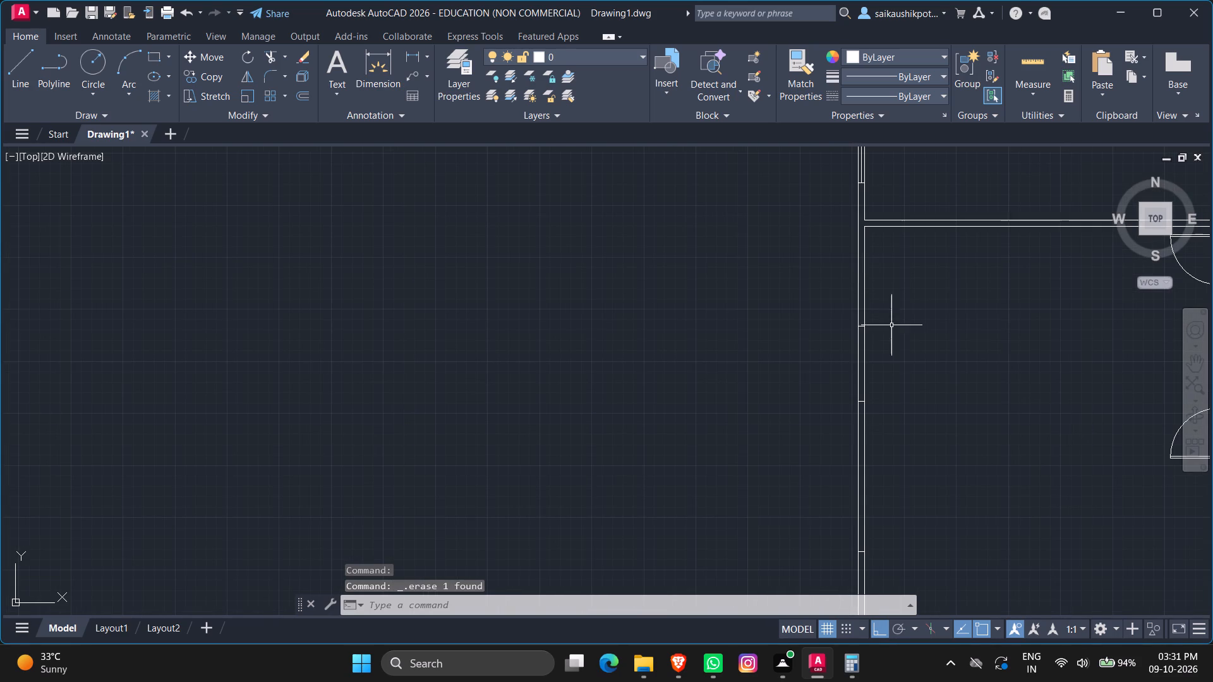
pyautogui.scroll(1, 866, 400)
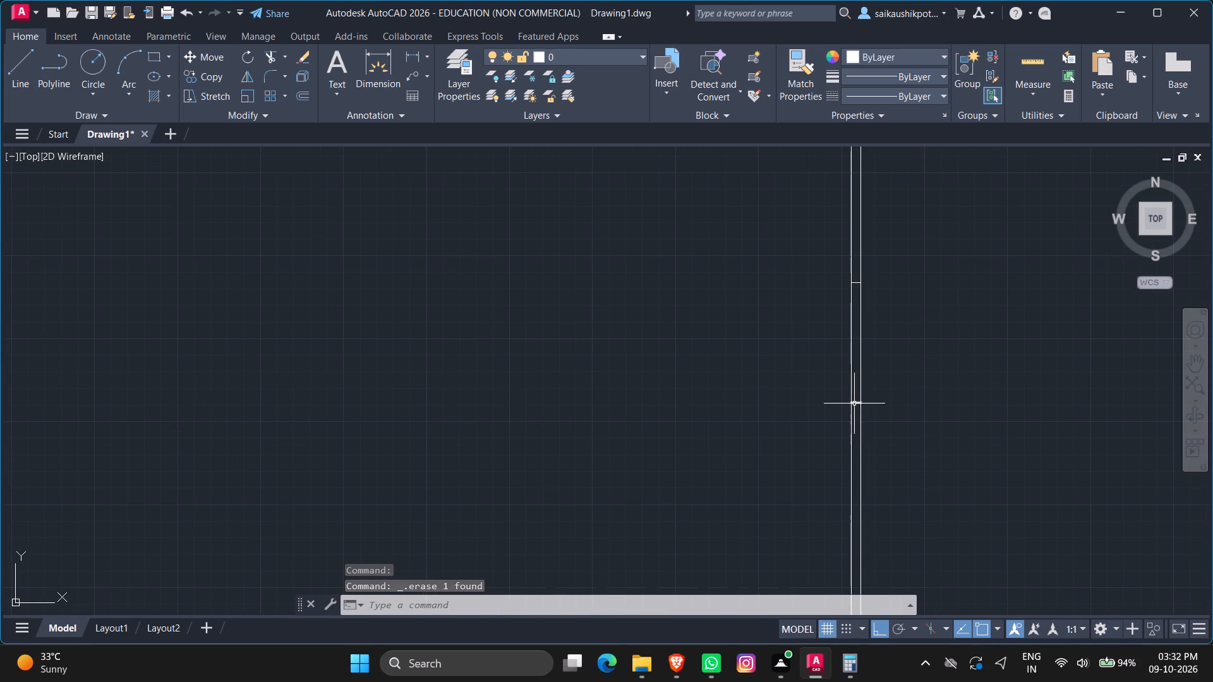
pyautogui.click(854, 404)
pyautogui.press('Delete')
pyautogui.press('Escape')
pyautogui.press('Escape')
# Offset the northern mark in the southwest room's west wall 5' to the north.
pyautogui.press('o')
pyautogui.press('Return')
pyautogui.write("5'")
pyautogui.press('Return')
pyautogui.scroll(1, 928, 378)
pyautogui.scroll(-2, 928, 378)
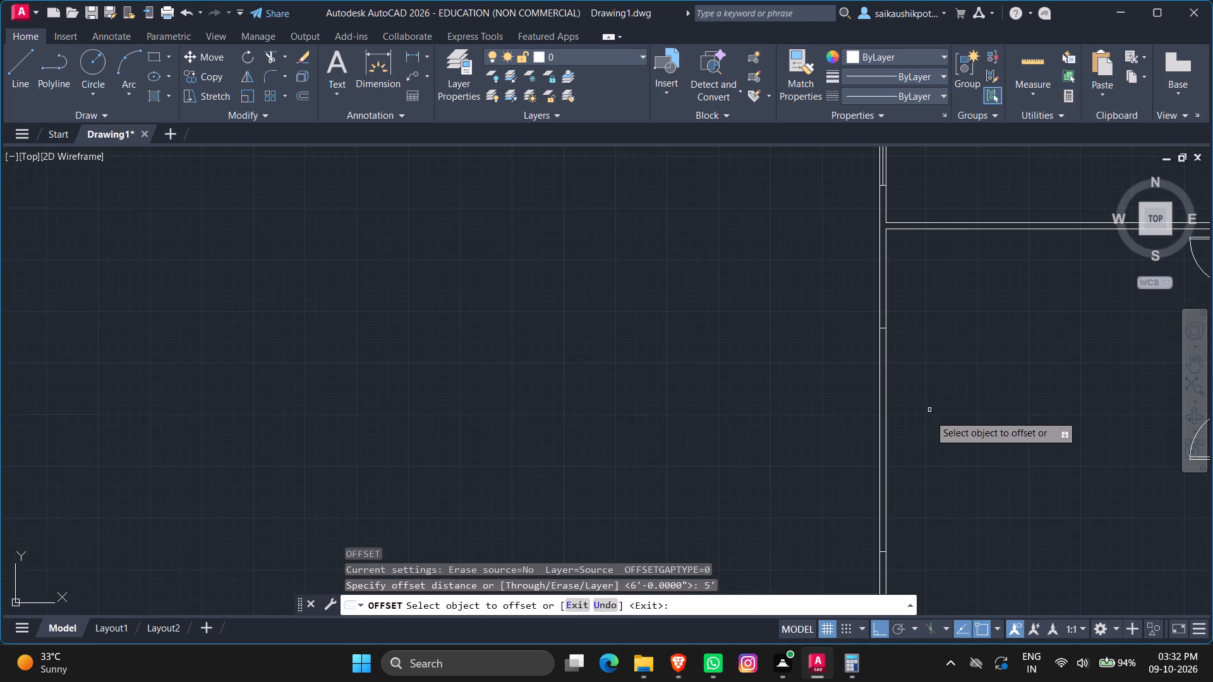
pyautogui.scroll(-1, 927, 425)
pyautogui.scroll(3, 902, 369)
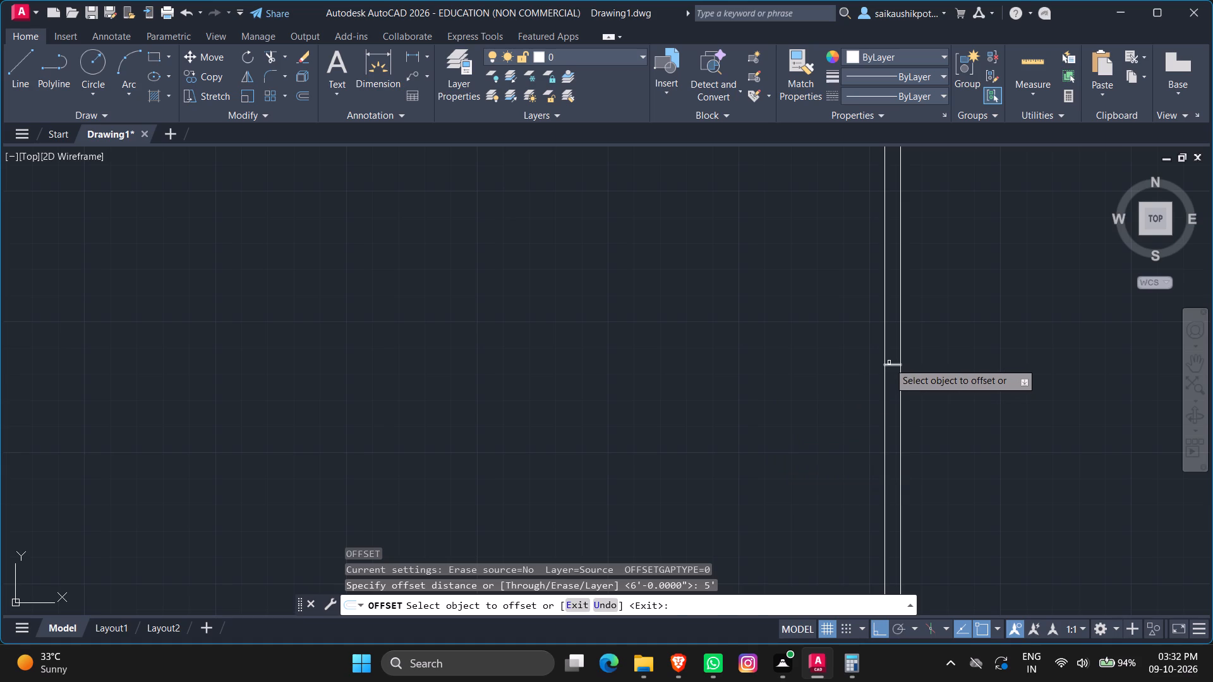
pyautogui.click(891, 364)
pyautogui.click(895, 320)
pyautogui.scroll(-2, 902, 318)
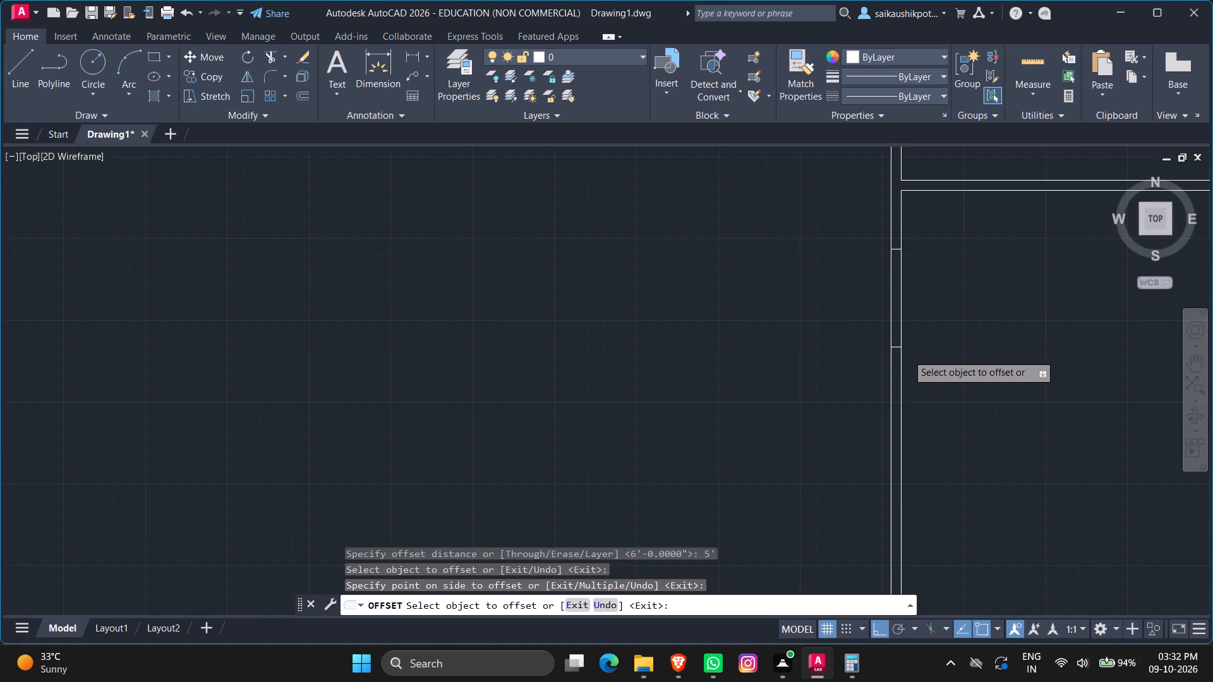
# Offset the same original northern mark 5' to the south to bound the window opening.
pyautogui.scroll(2, 906, 354)
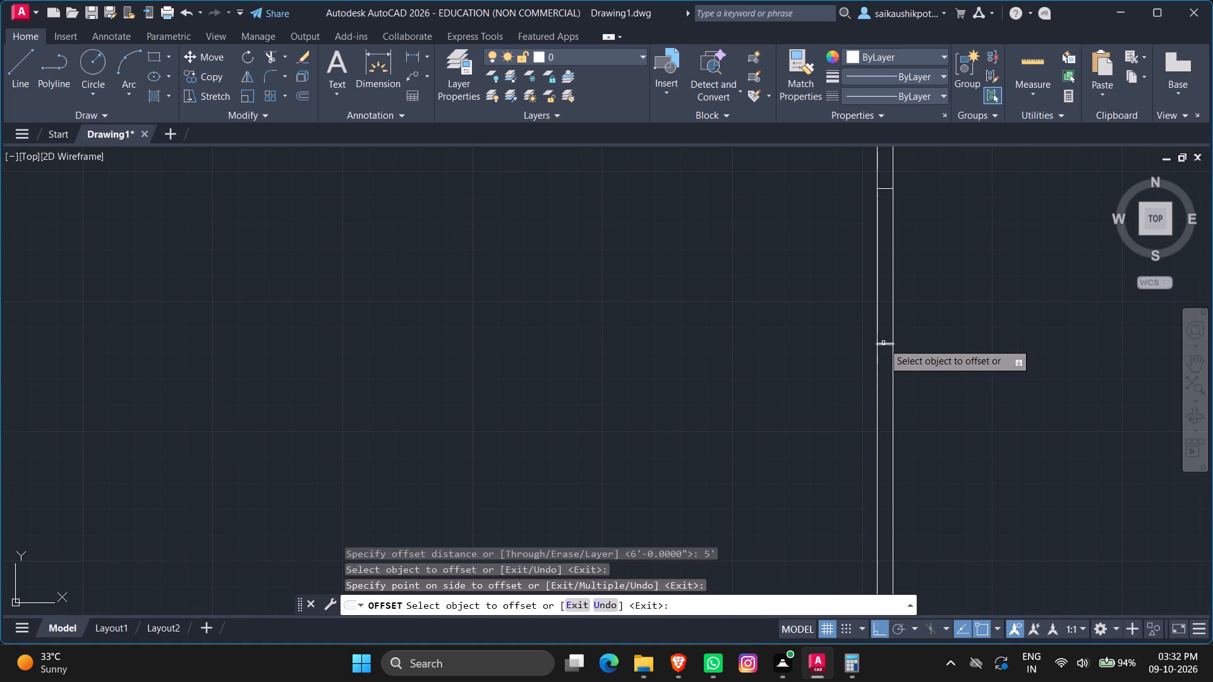
pyautogui.click(883, 343)
pyautogui.click(871, 400)
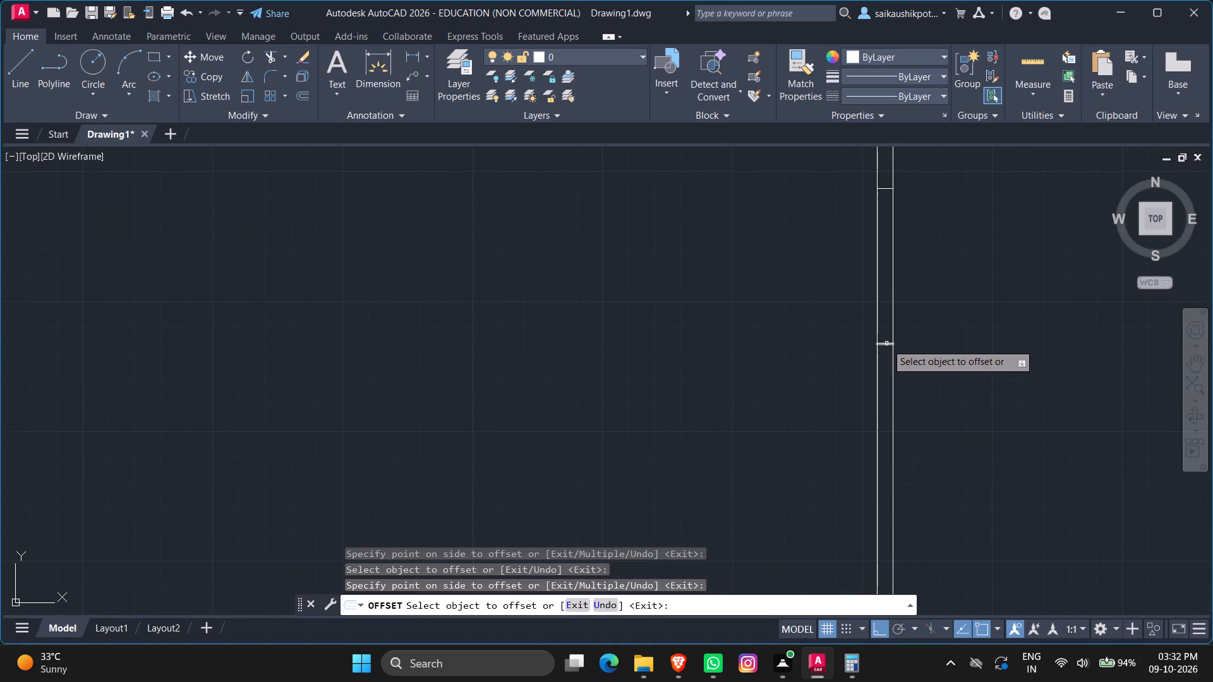
pyautogui.click(886, 344)
pyautogui.click(883, 446)
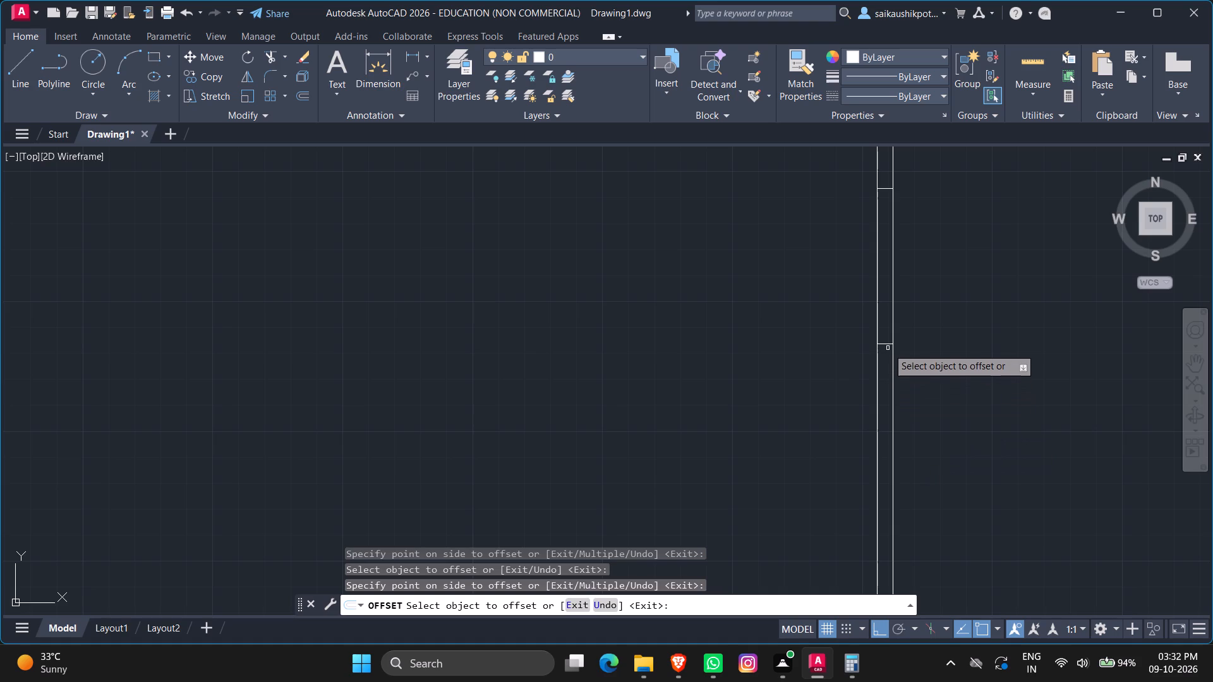
pyautogui.click(884, 344)
pyautogui.click(955, 558)
pyautogui.press('Escape')
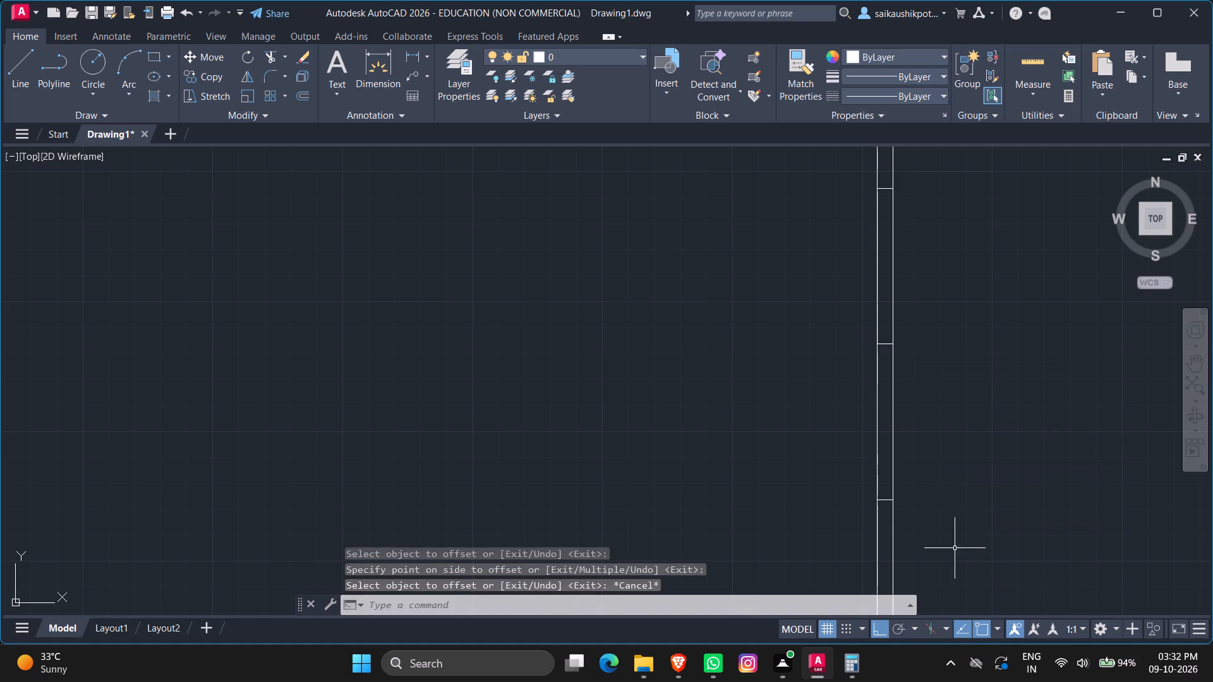
pyautogui.press('Escape')
pyautogui.press('Escape')
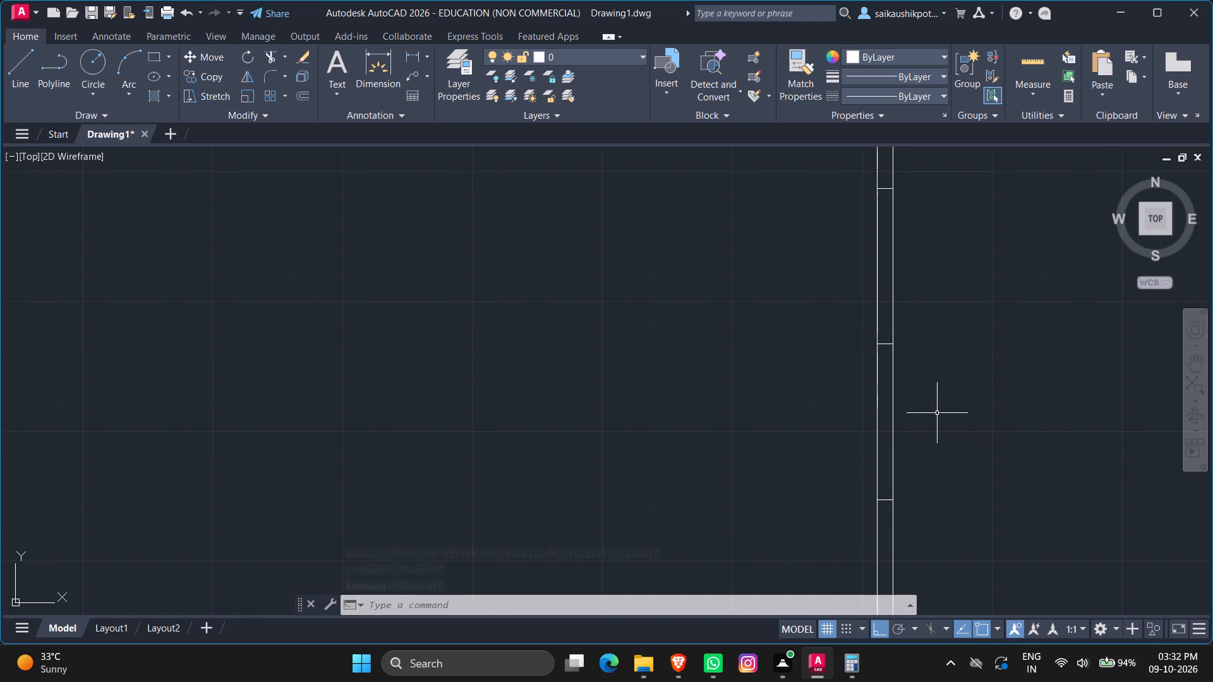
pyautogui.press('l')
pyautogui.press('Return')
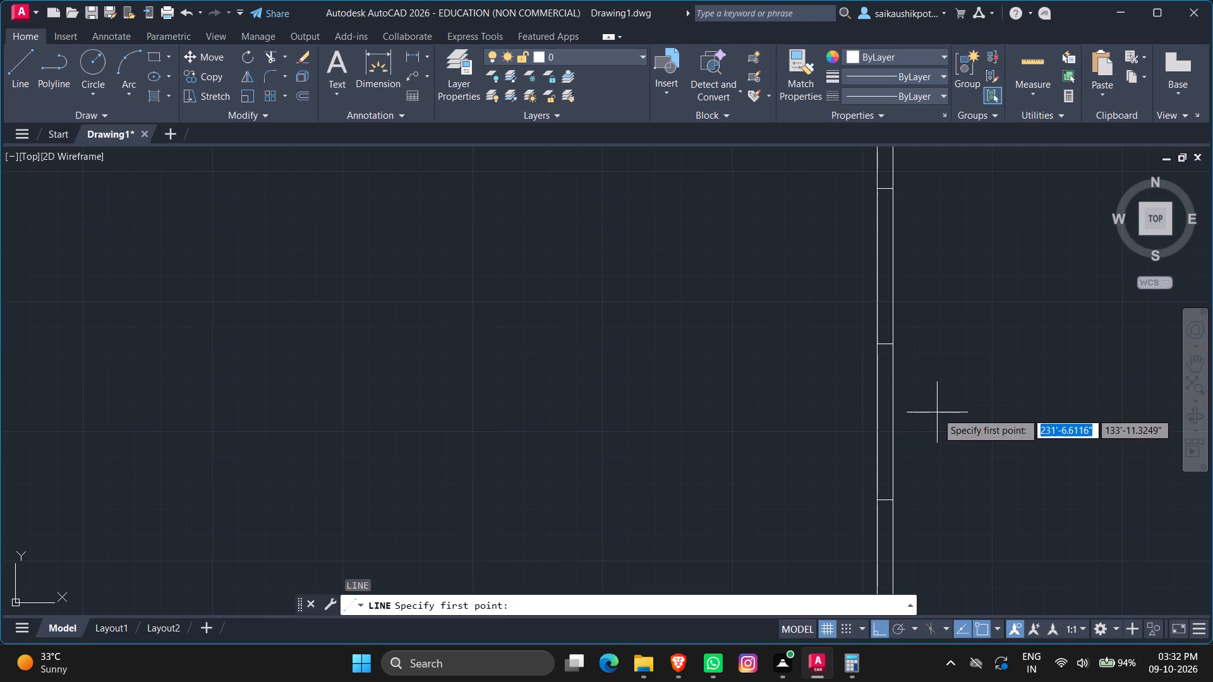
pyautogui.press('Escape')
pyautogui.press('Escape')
# Offset the inner line of the southwest room's west wall 3" into the wall thickness as the window's centre line.
pyautogui.press('o')
pyautogui.press('Return')
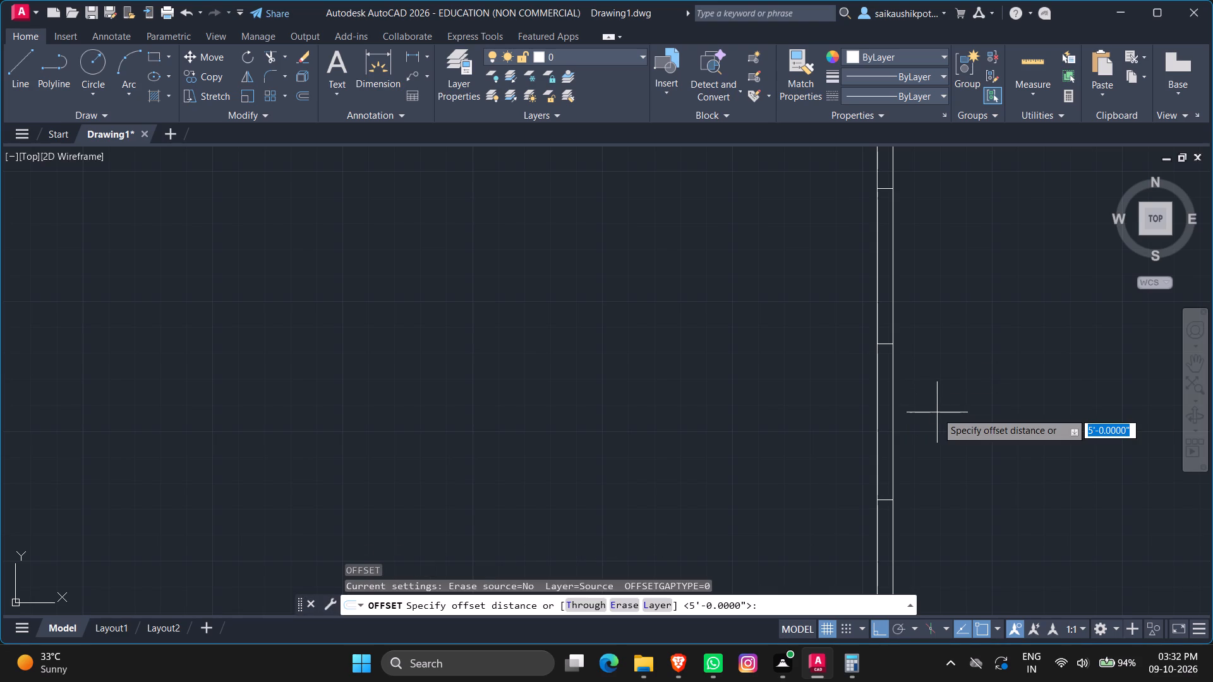
pyautogui.press('3')
pyautogui.hotkey('shift', '"')
pyautogui.press('Return')
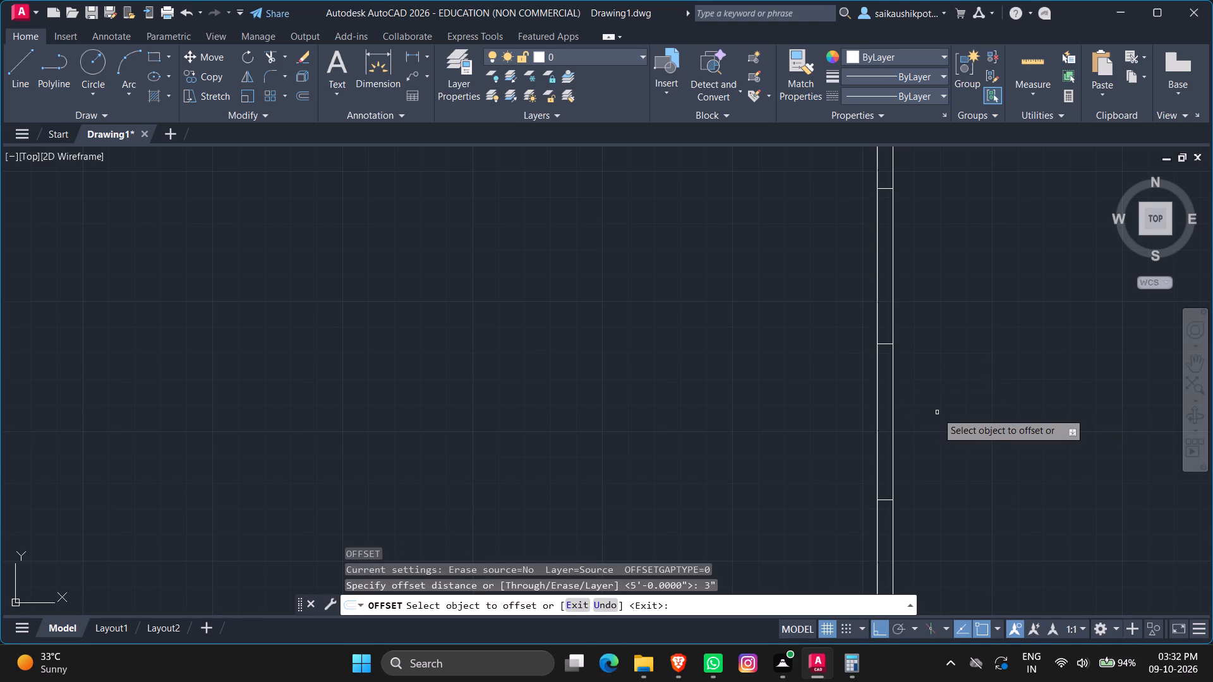
pyautogui.click(893, 393)
pyautogui.click(868, 398)
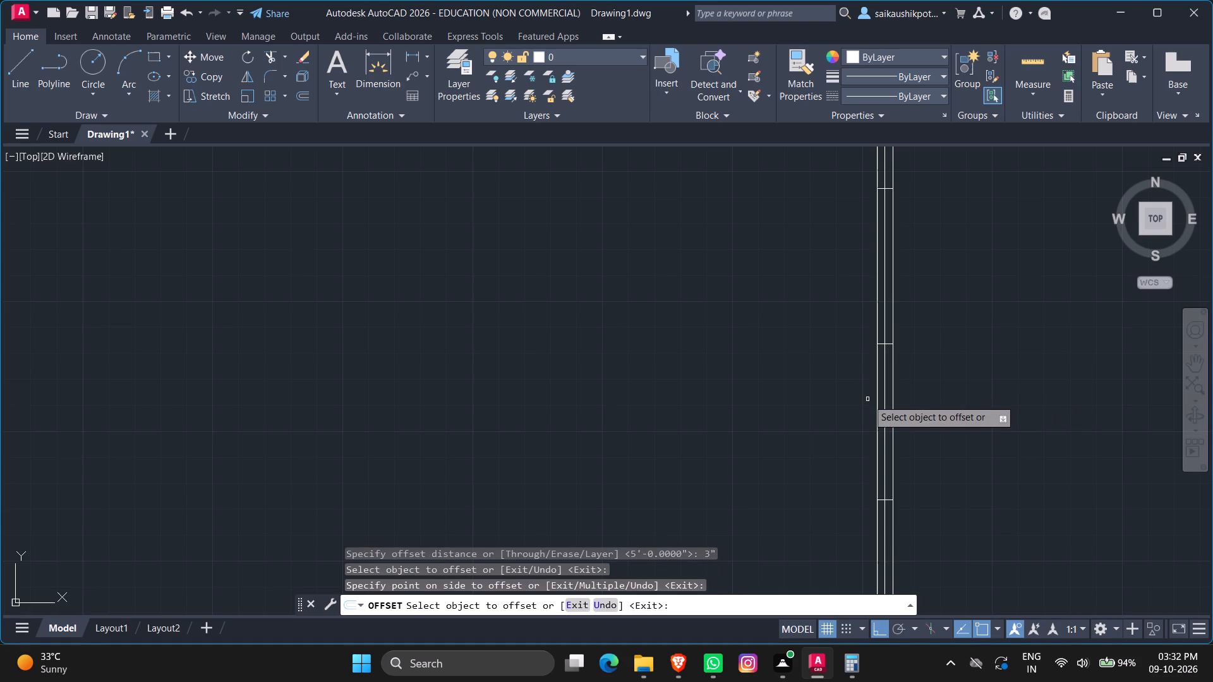
pyautogui.press('Escape')
pyautogui.press('Escape')
# Trim the new centre line beyond the northern window's two end marks in the southwest room's west wall.
pyautogui.write('TR')
pyautogui.press('Return')
pyautogui.press('Return')
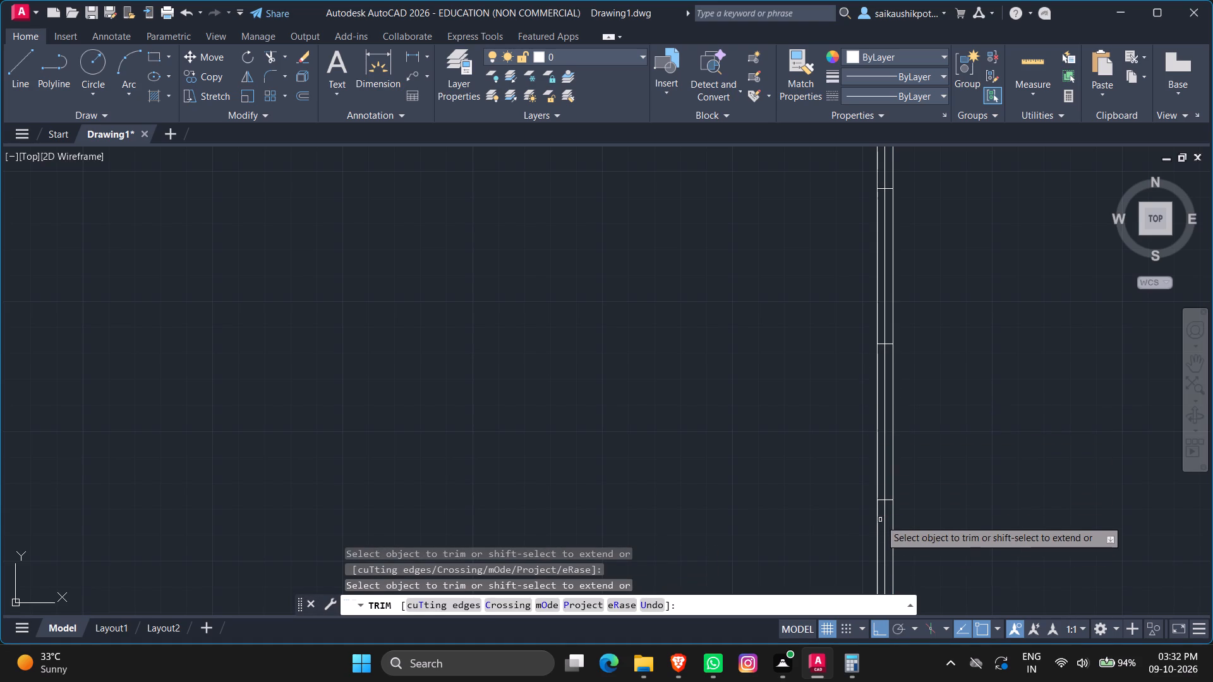
pyautogui.click(884, 521)
pyautogui.scroll(-2, 911, 332)
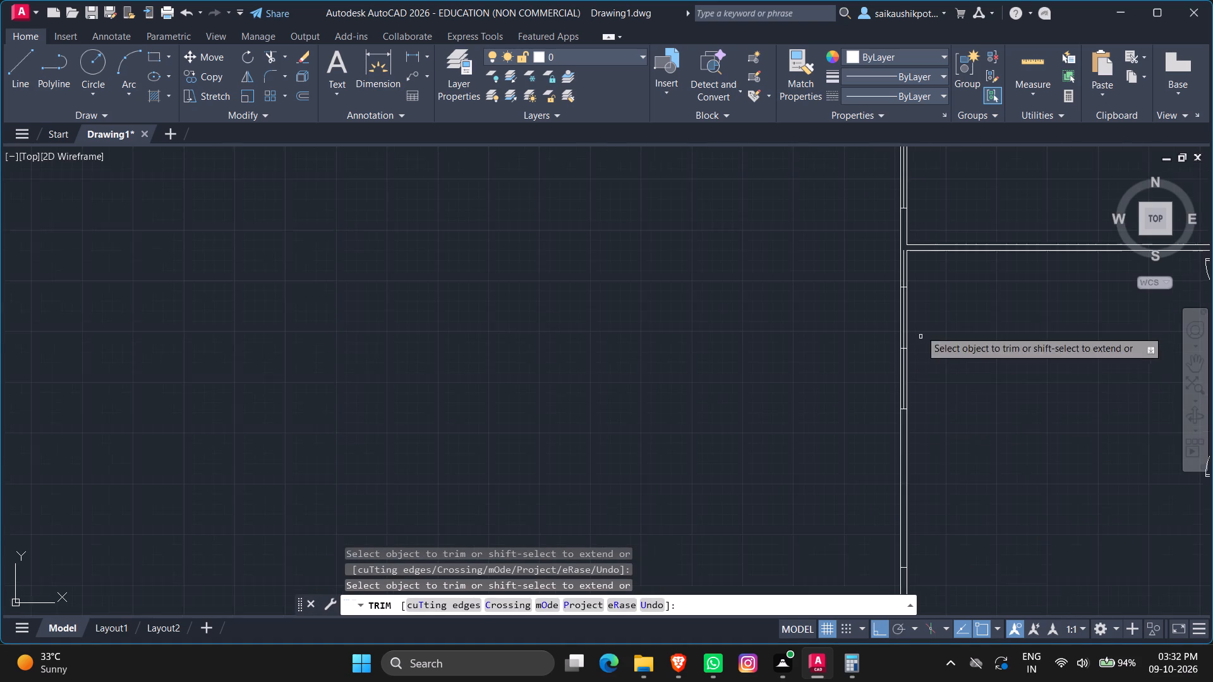
pyautogui.scroll(2, 918, 312)
pyautogui.click(874, 241)
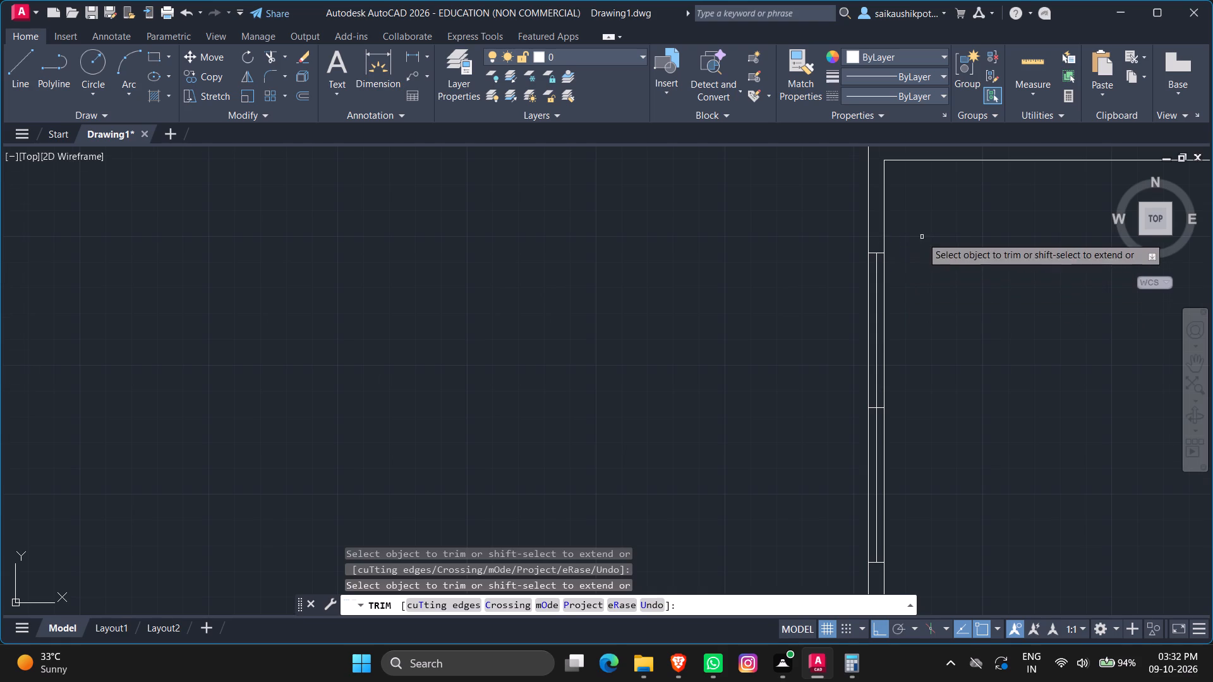
pyautogui.scroll(-1, 922, 237)
pyautogui.scroll(-3, 945, 327)
pyautogui.scroll(2, 944, 441)
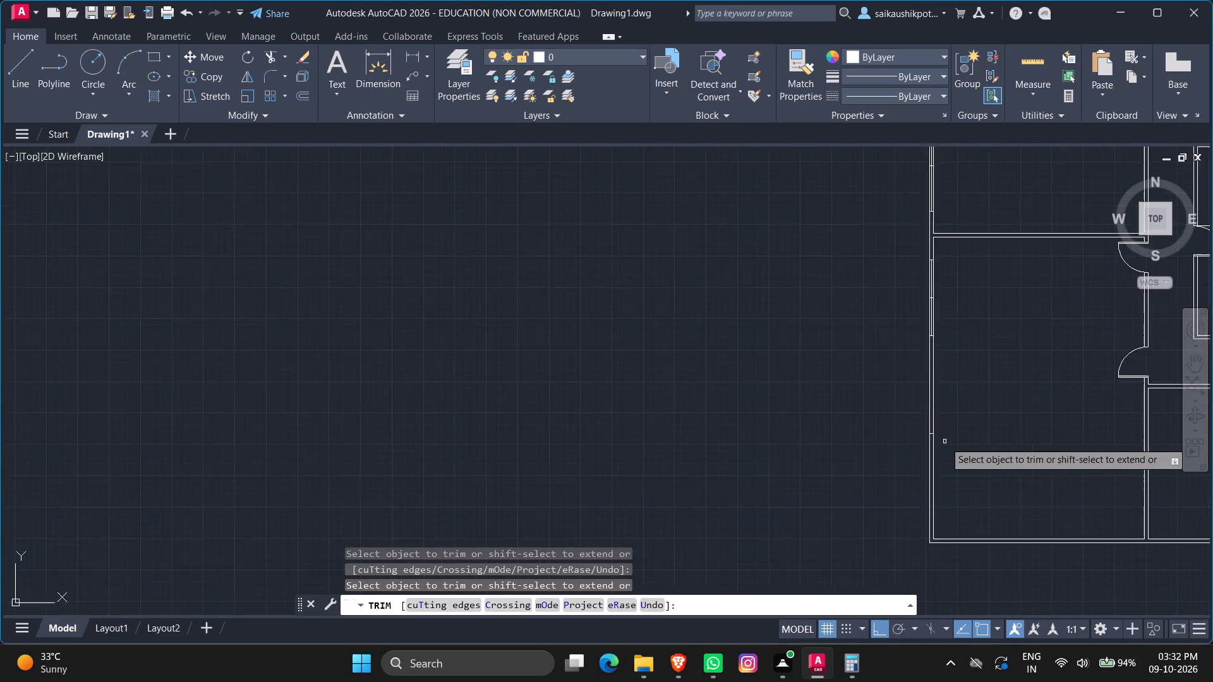
pyautogui.scroll(1, 944, 441)
pyautogui.scroll(-3, 944, 441)
pyautogui.scroll(2, 944, 441)
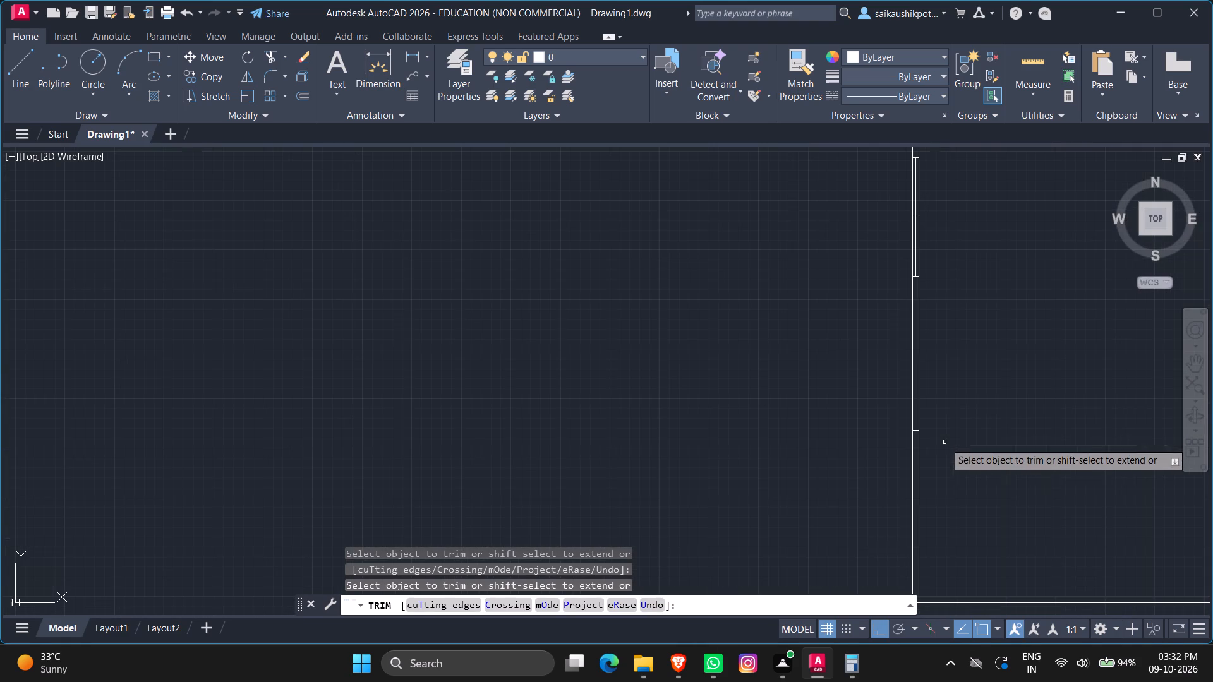
pyautogui.press('Escape')
pyautogui.press('Escape')
pyautogui.press('Escape')
# Offset the remaining southern mark in the southwest room's west wall 6' to the south.
pyautogui.press('o')
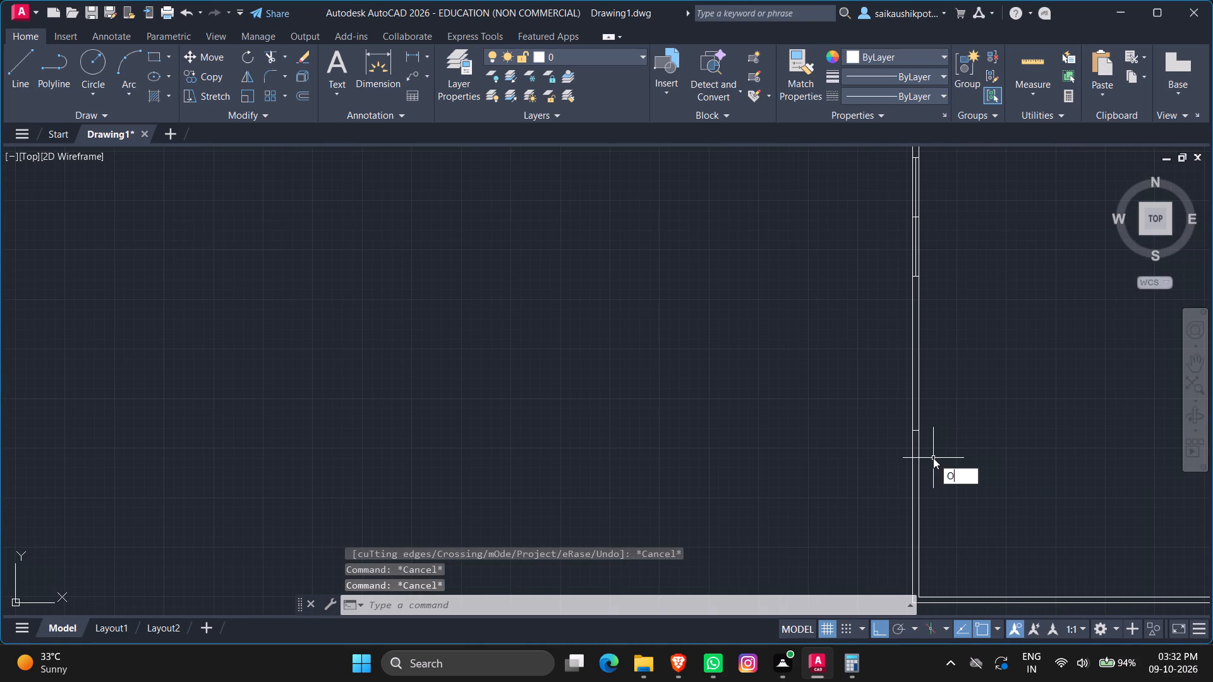
pyautogui.press('Return')
pyautogui.write('6"')
pyautogui.press('Return')
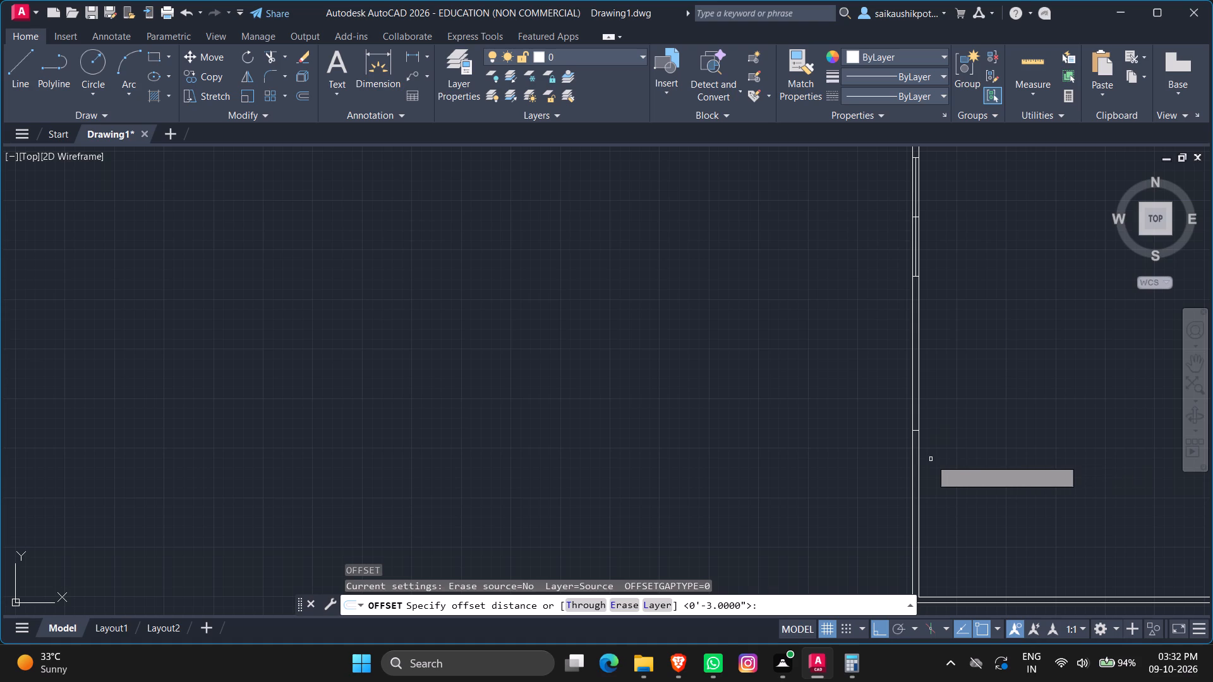
pyautogui.click(916, 431)
pyautogui.press('6')
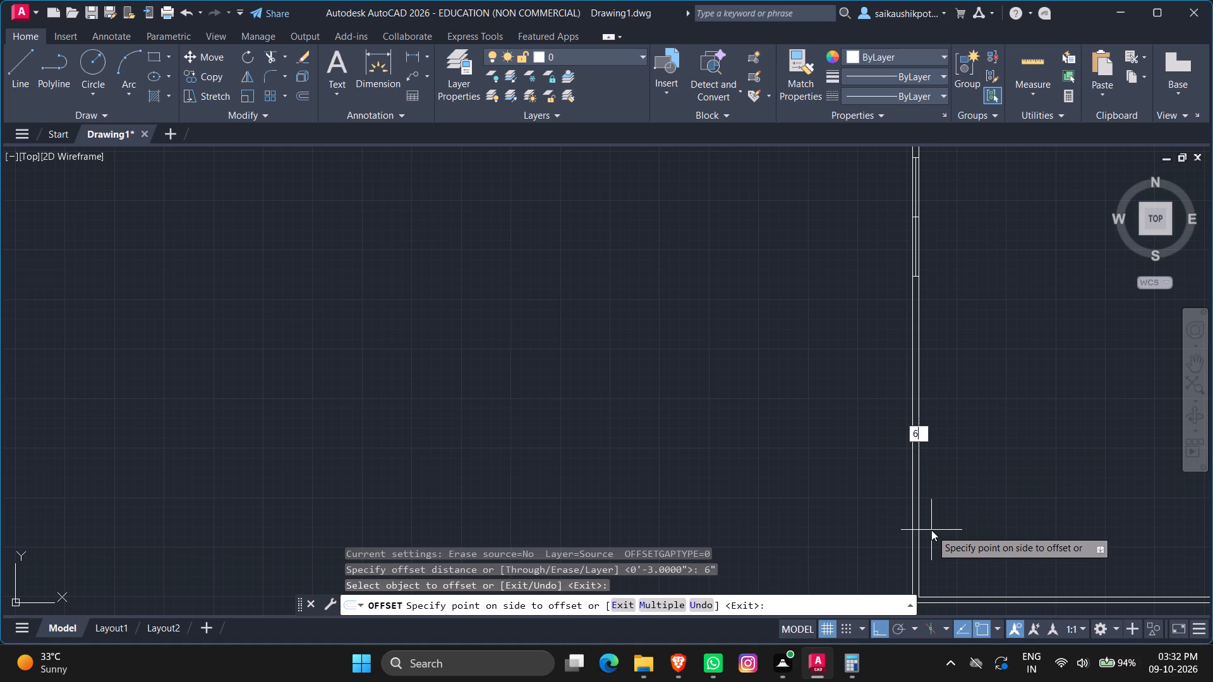
pyautogui.press("'")
pyautogui.press('Return')
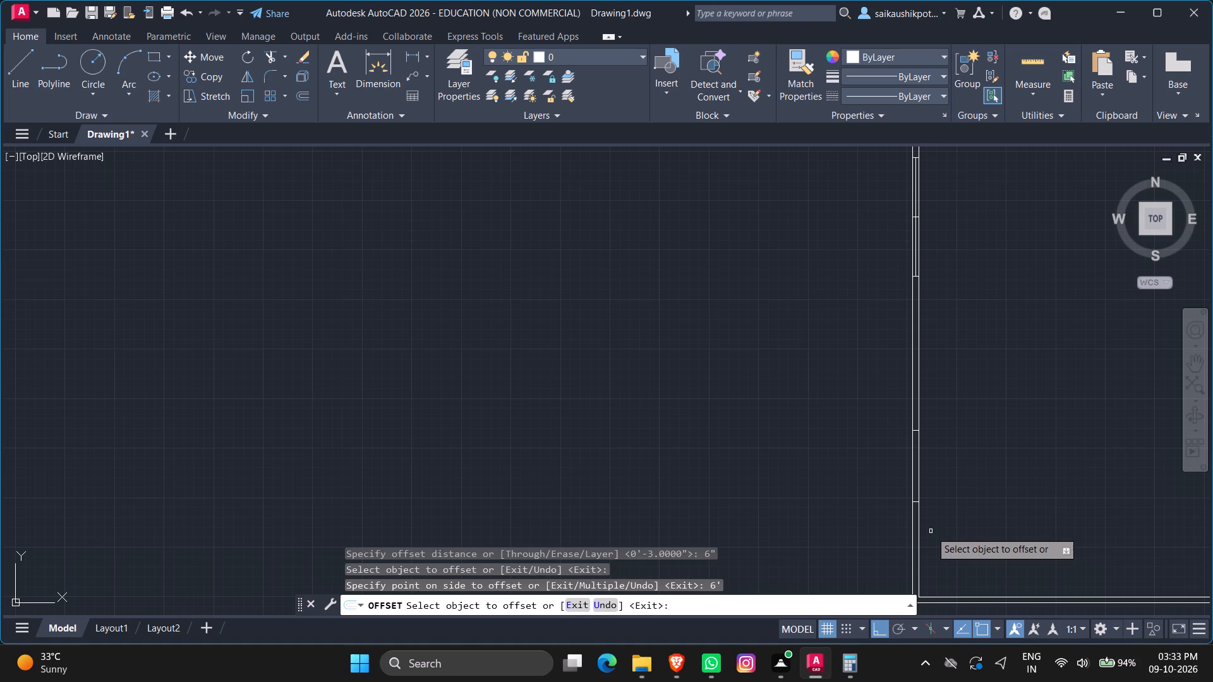
pyautogui.press('Escape')
pyautogui.press('Escape')
pyautogui.press('Escape')
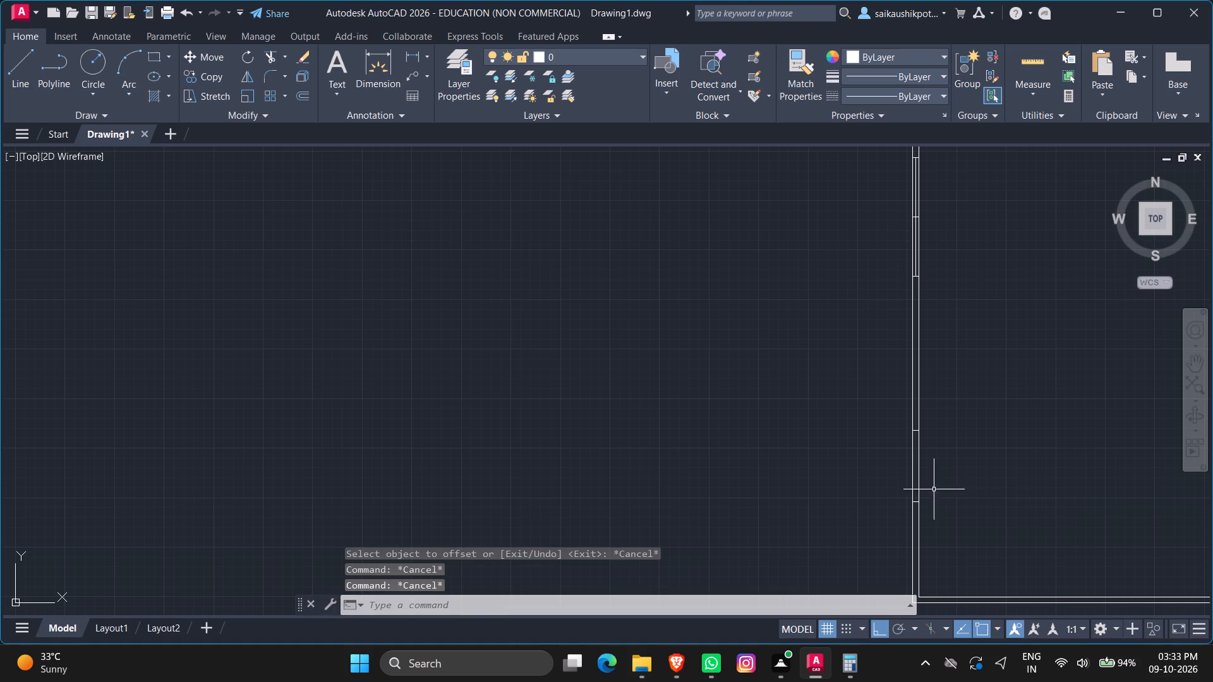
# Delete the original southern mark in the west wall, keeping its 6' offset copy.
pyautogui.scroll(1, 916, 430)
pyautogui.click(911, 433)
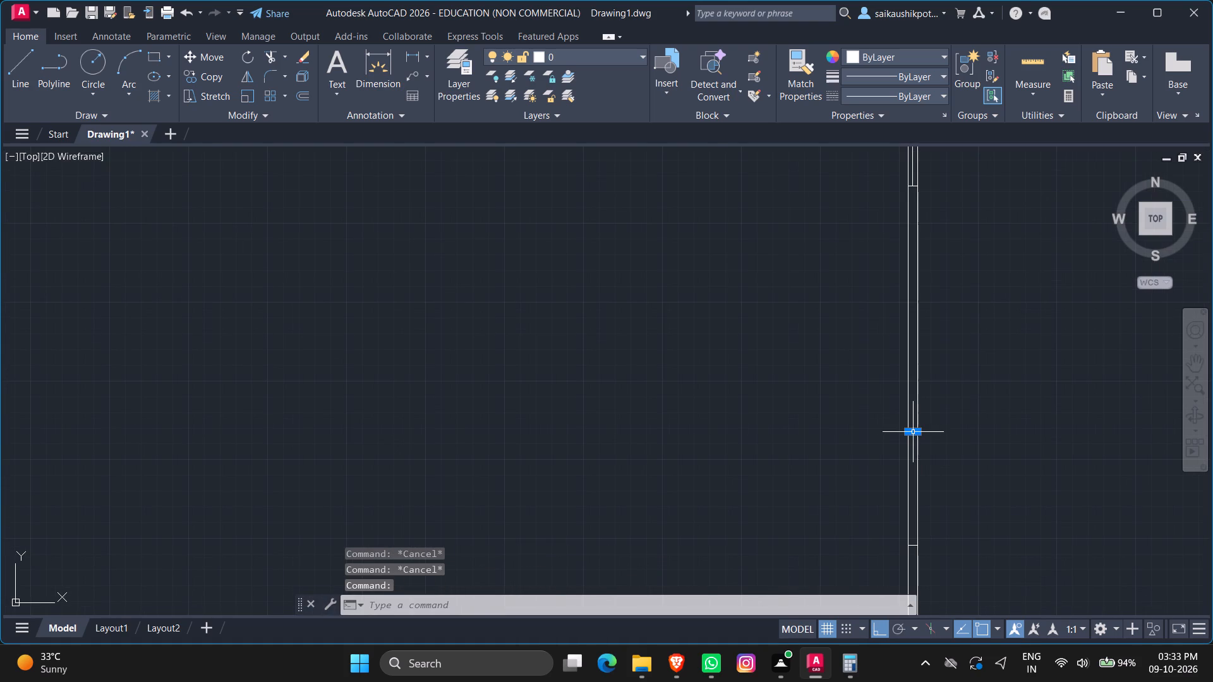
pyautogui.press('Delete')
pyautogui.press('Escape')
pyautogui.press('Escape')
pyautogui.press('Escape')
pyautogui.press('Escape')
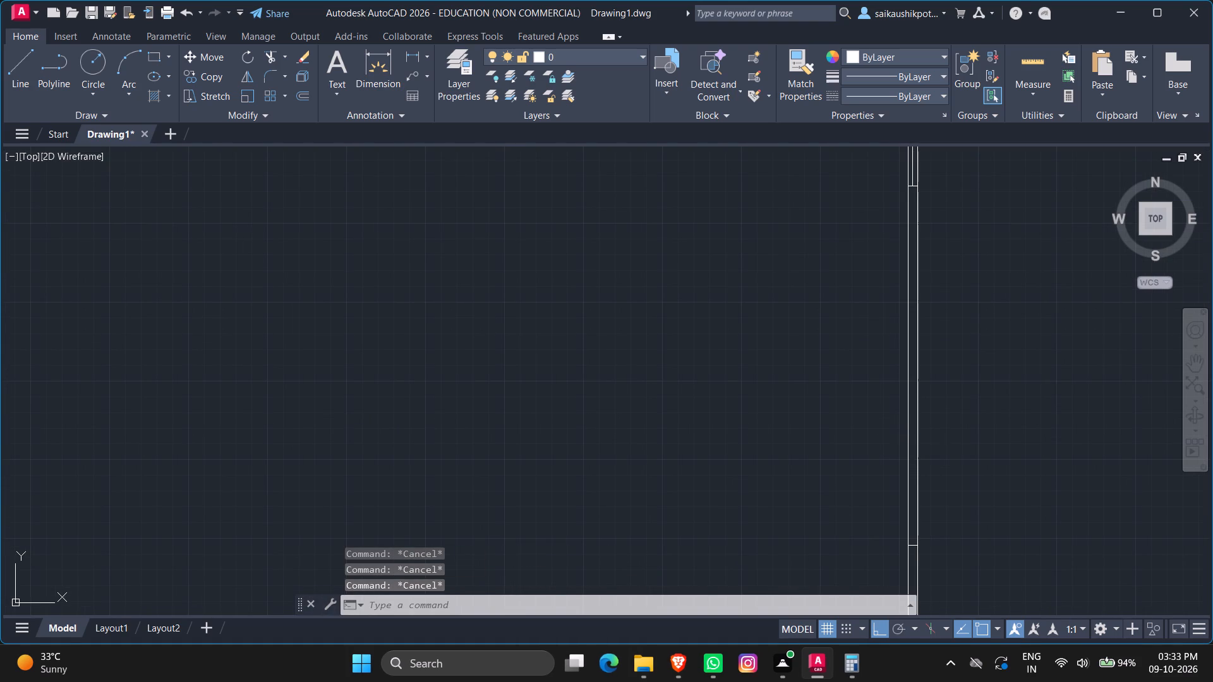
pyautogui.press('Escape')
pyautogui.press('Escape')
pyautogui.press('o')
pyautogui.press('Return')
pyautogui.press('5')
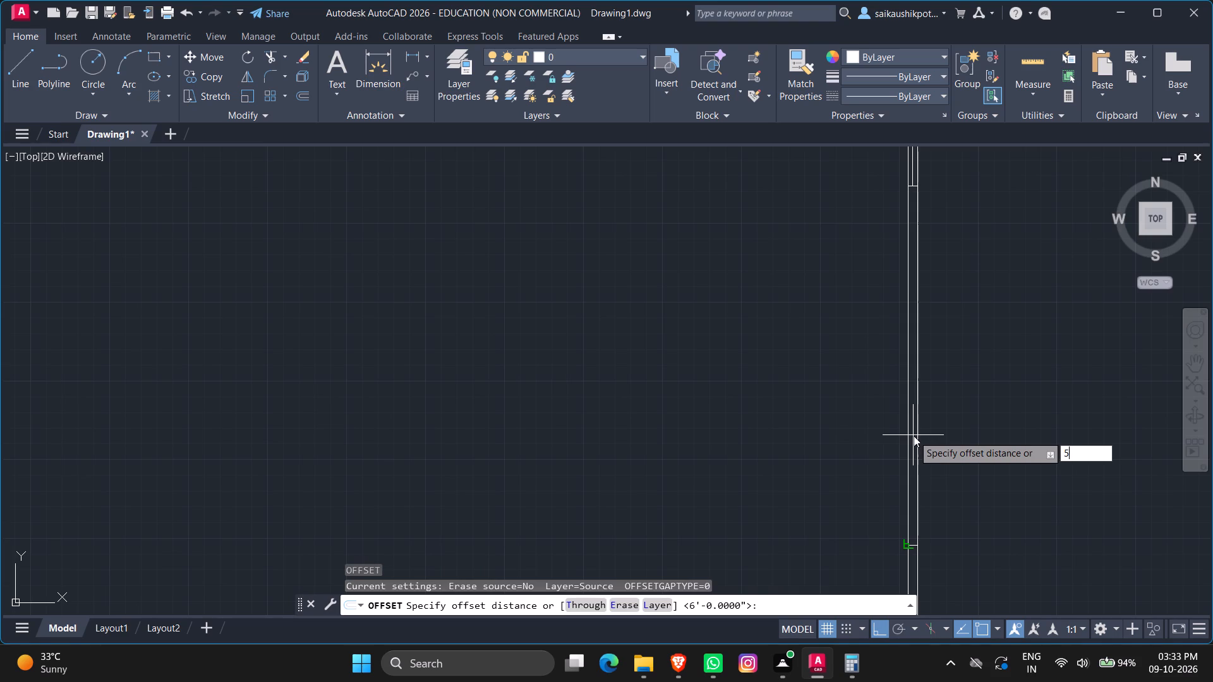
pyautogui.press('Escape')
# Offset the southernmost mark in the west wall 5' north, and offset the resulting mark another 5' north.
pyautogui.scroll(-2, 922, 429)
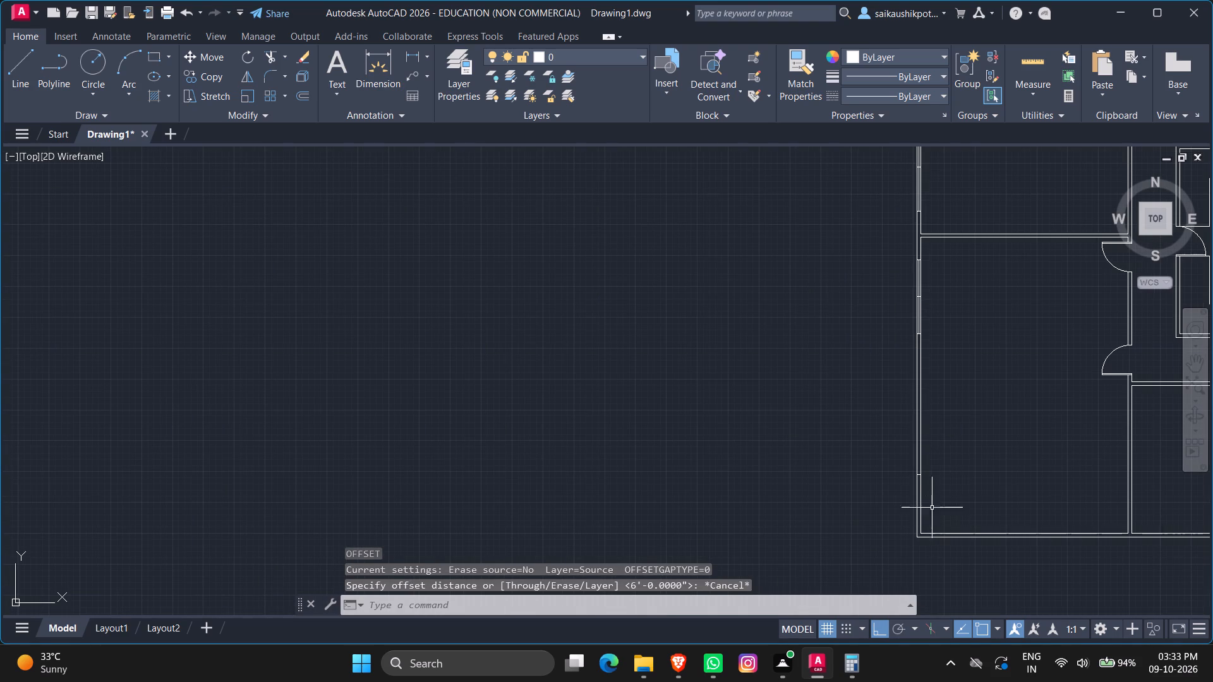
pyautogui.scroll(2, 943, 446)
pyautogui.scroll(-1, 944, 445)
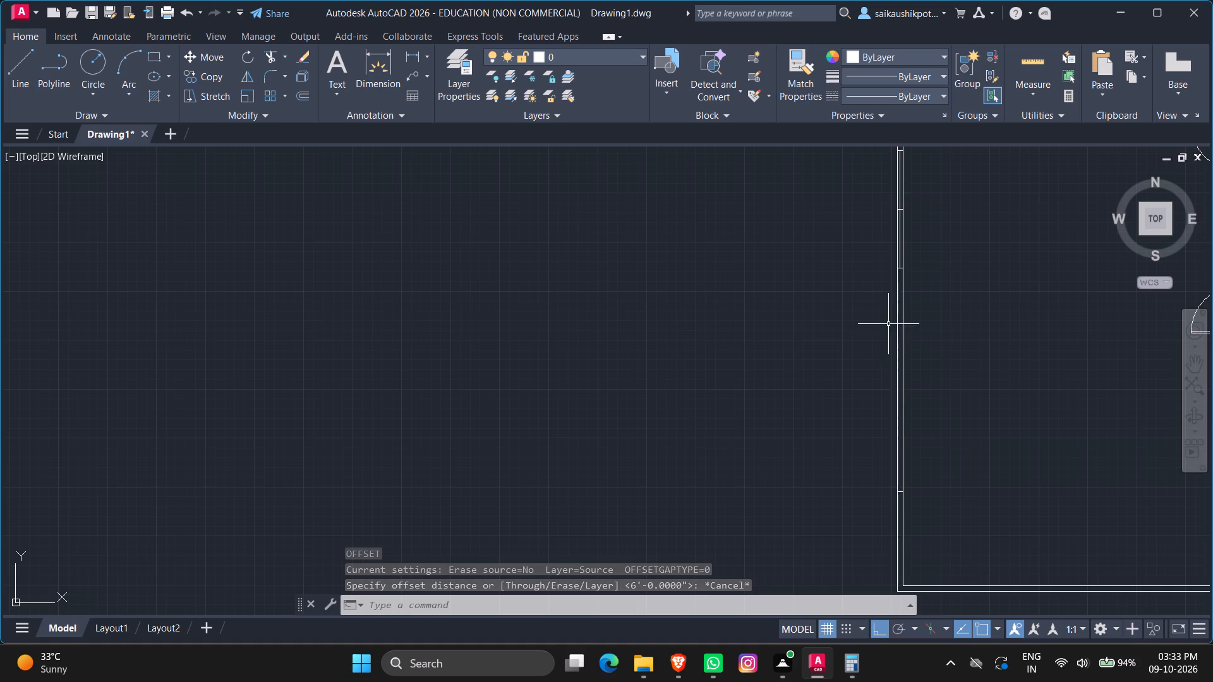
pyautogui.scroll(-1, 895, 419)
pyautogui.scroll(2, 896, 477)
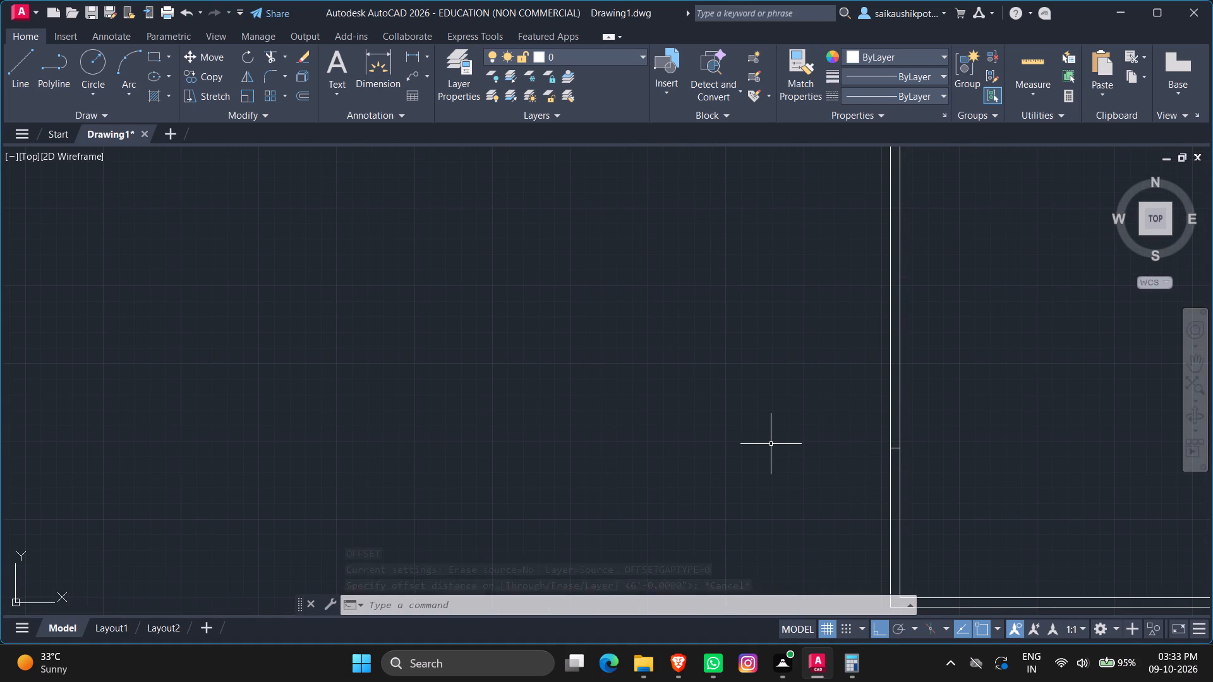
pyautogui.press('o')
pyautogui.press('Return')
pyautogui.write("5'")
pyautogui.press('Return')
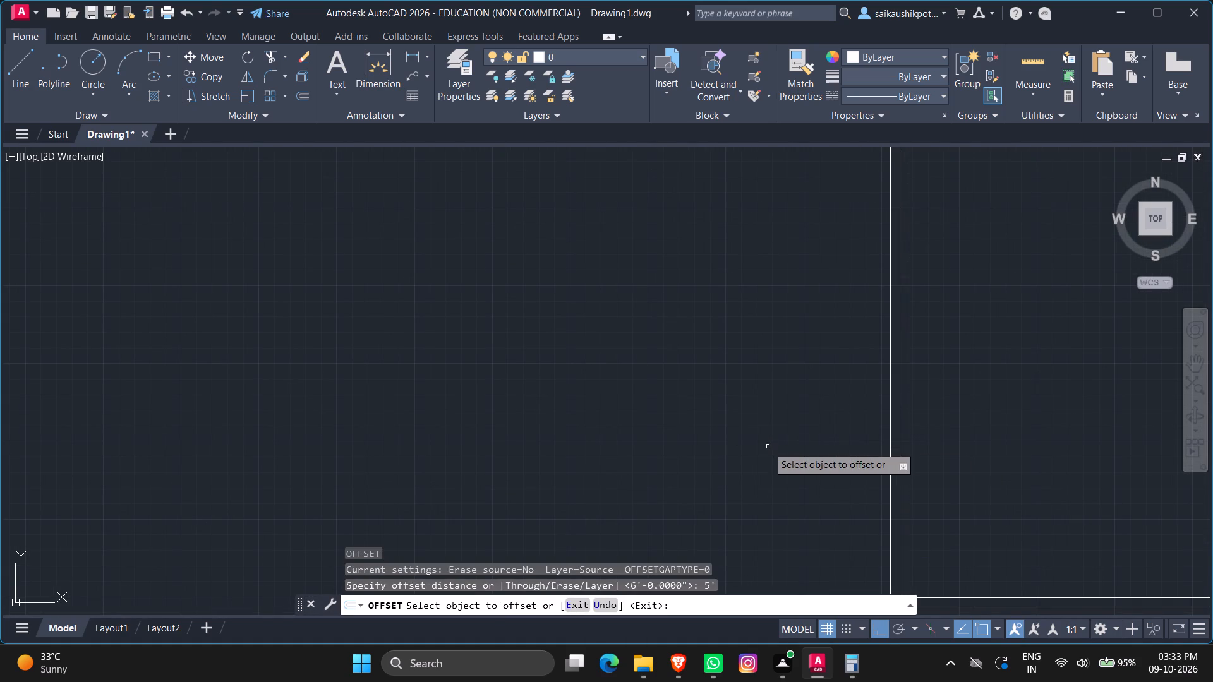
pyautogui.scroll(-2, 864, 460)
pyautogui.scroll(2, 884, 452)
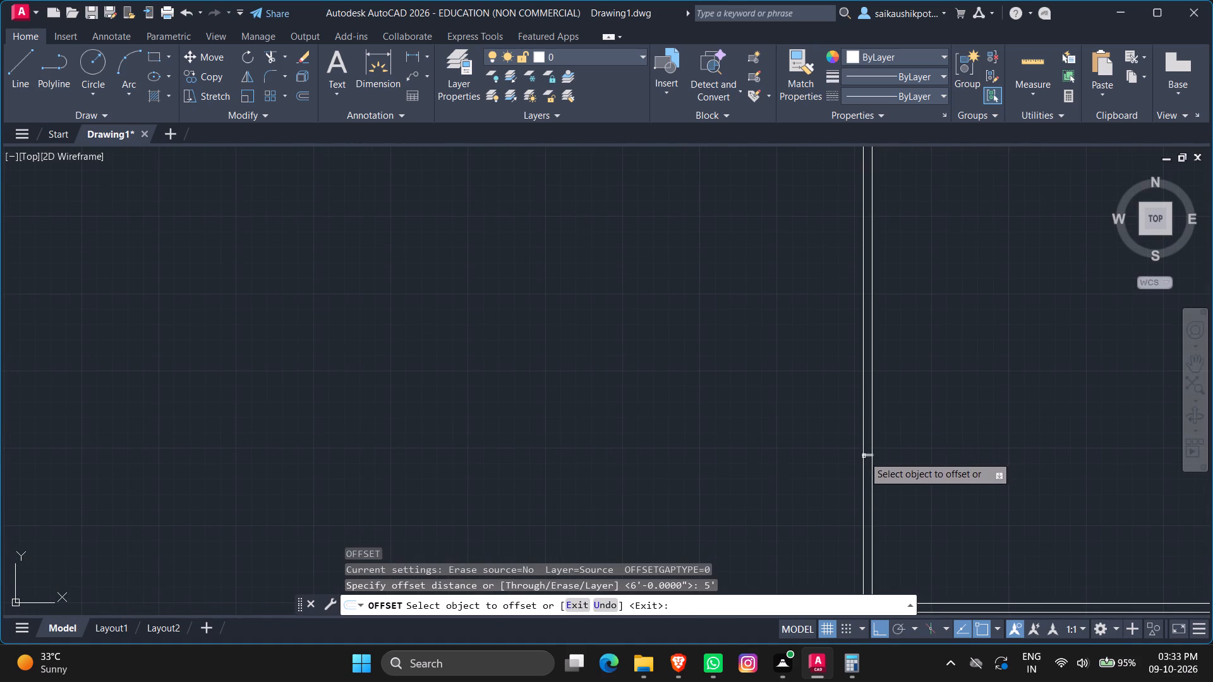
pyautogui.scroll(2, 864, 465)
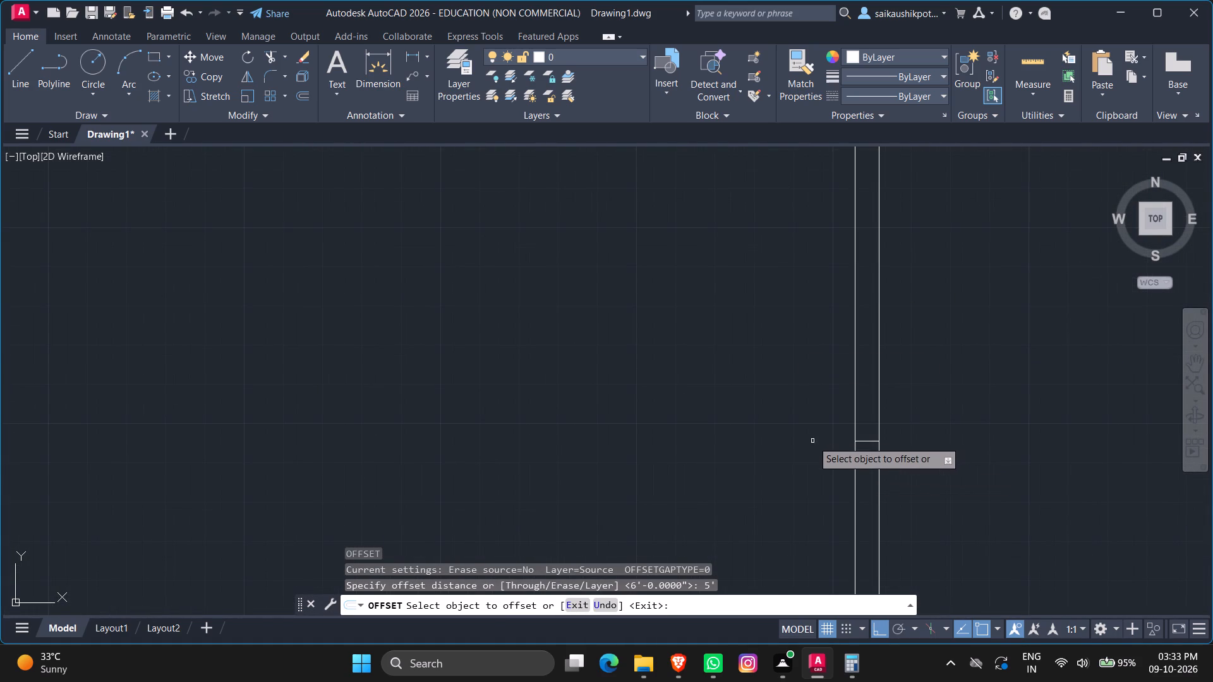
pyautogui.click(862, 441)
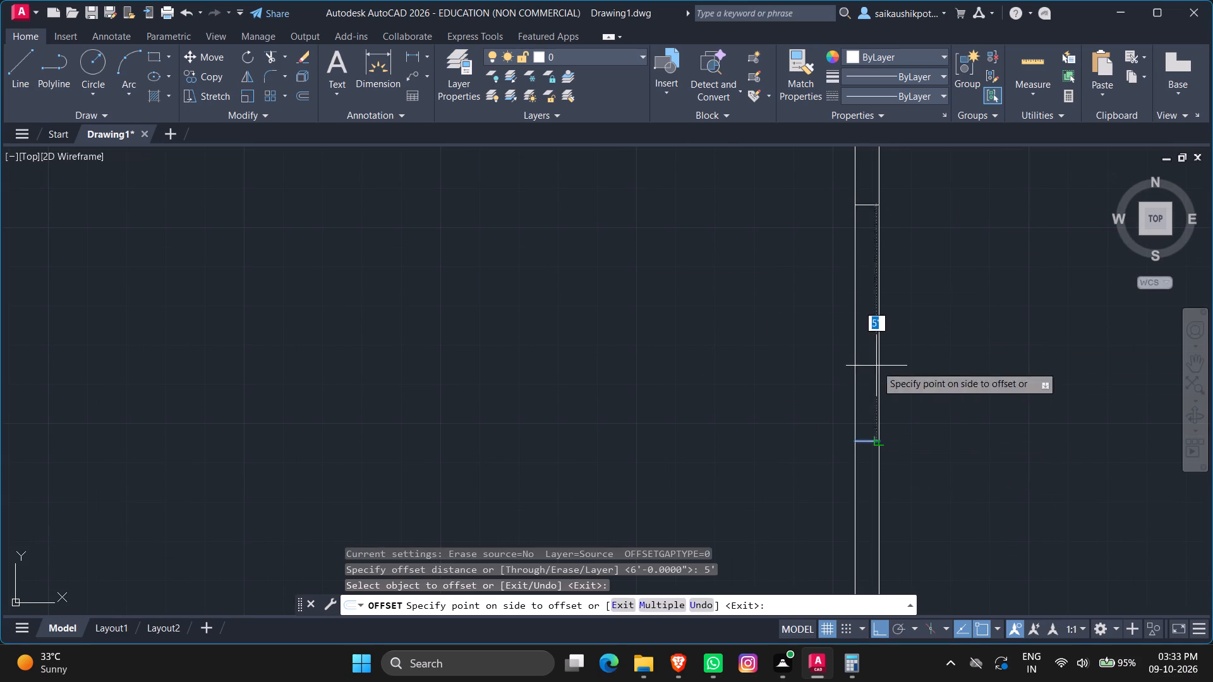
pyautogui.click(882, 339)
pyautogui.scroll(-1, 895, 398)
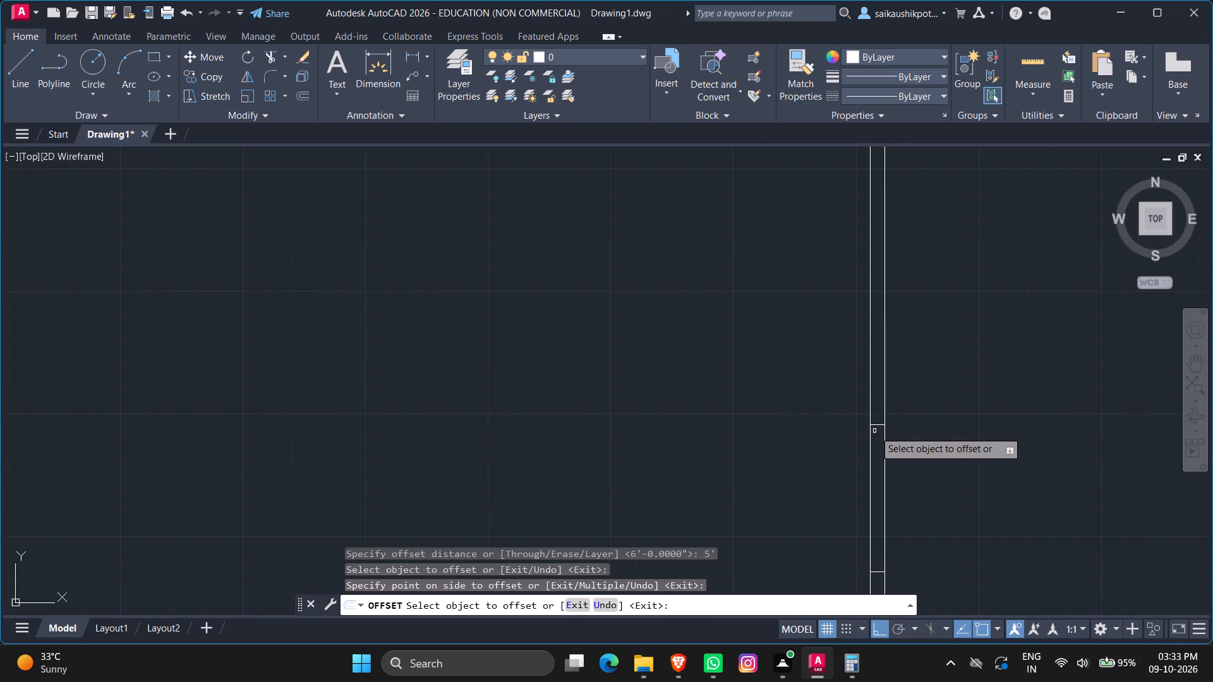
pyautogui.moveTo(874, 425); pyautogui.dragTo(886, 414)
pyautogui.click(997, 263)
pyautogui.press('Escape')
pyautogui.press('Escape')
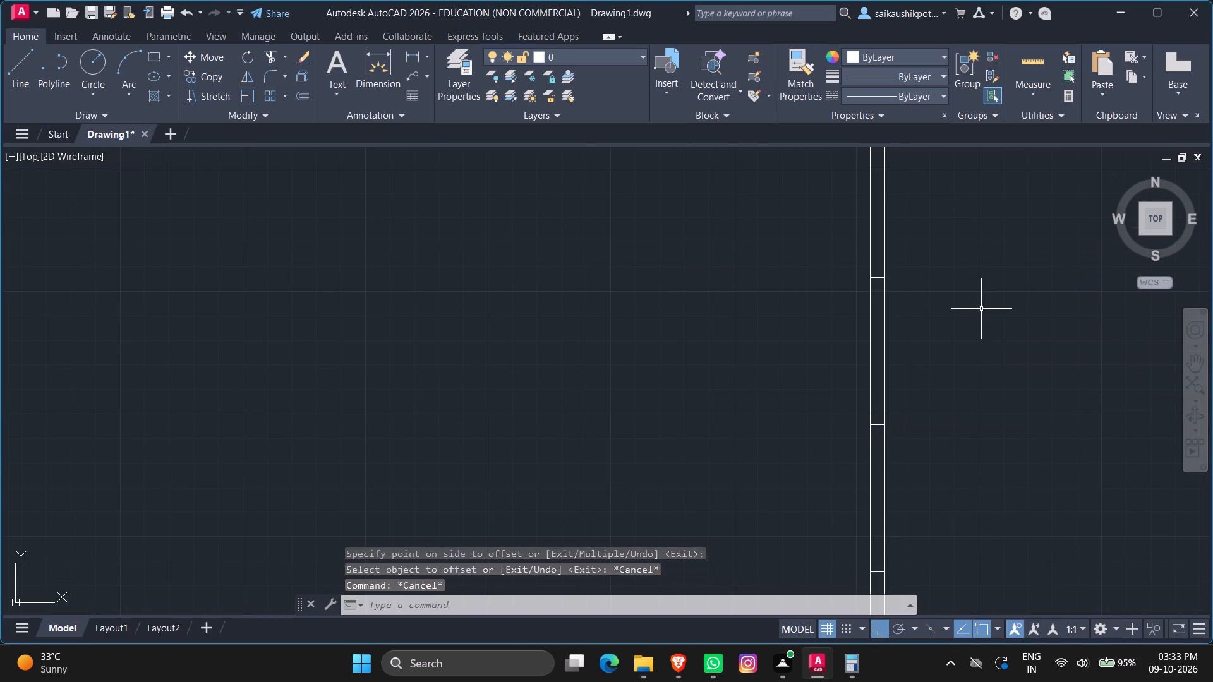
pyautogui.press('Escape')
# Offset the inner line of the southwest room's west wall 3" into the wall as the southern window's centre line.
pyautogui.press('o')
pyautogui.press('Return')
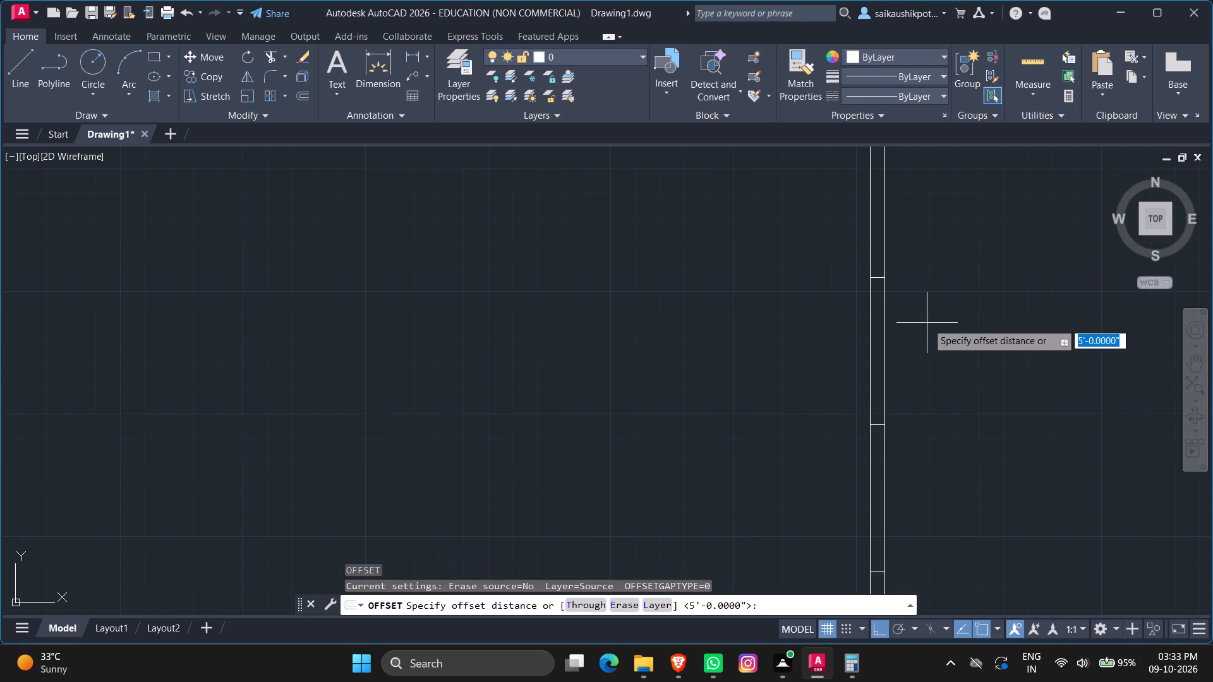
pyautogui.press('3')
pyautogui.hotkey('shift', '"')
pyautogui.press('Return')
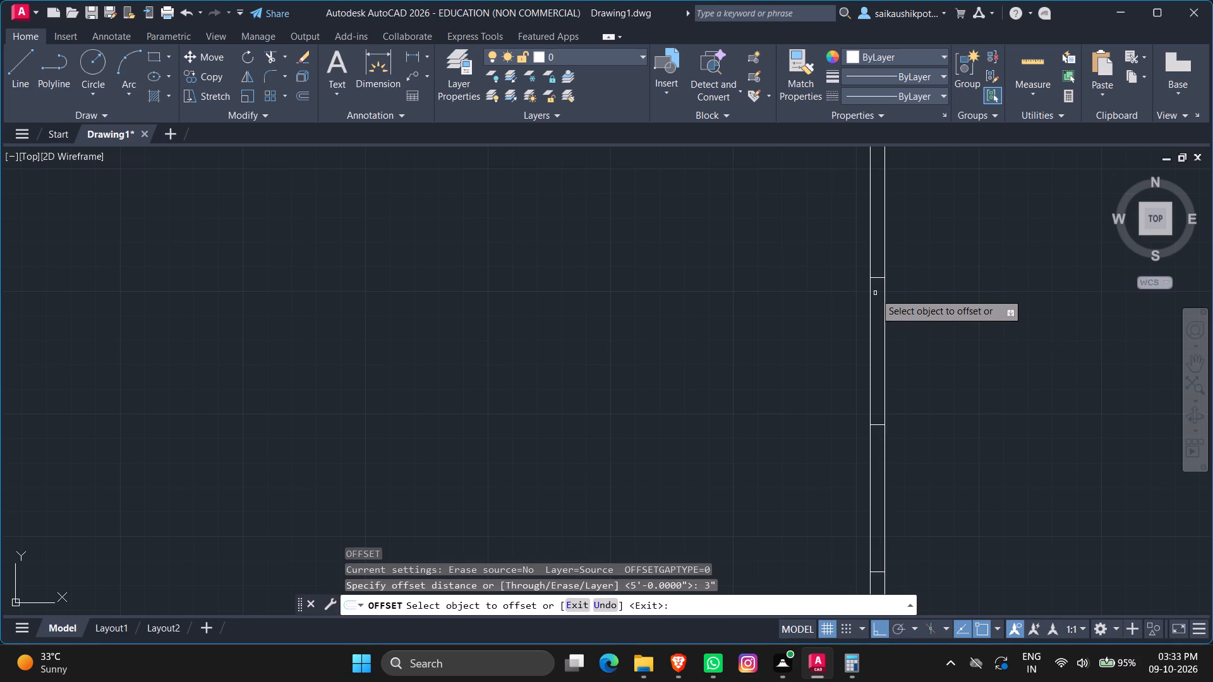
pyautogui.click(885, 309)
pyautogui.click(878, 314)
pyautogui.press('Escape')
pyautogui.press('Escape')
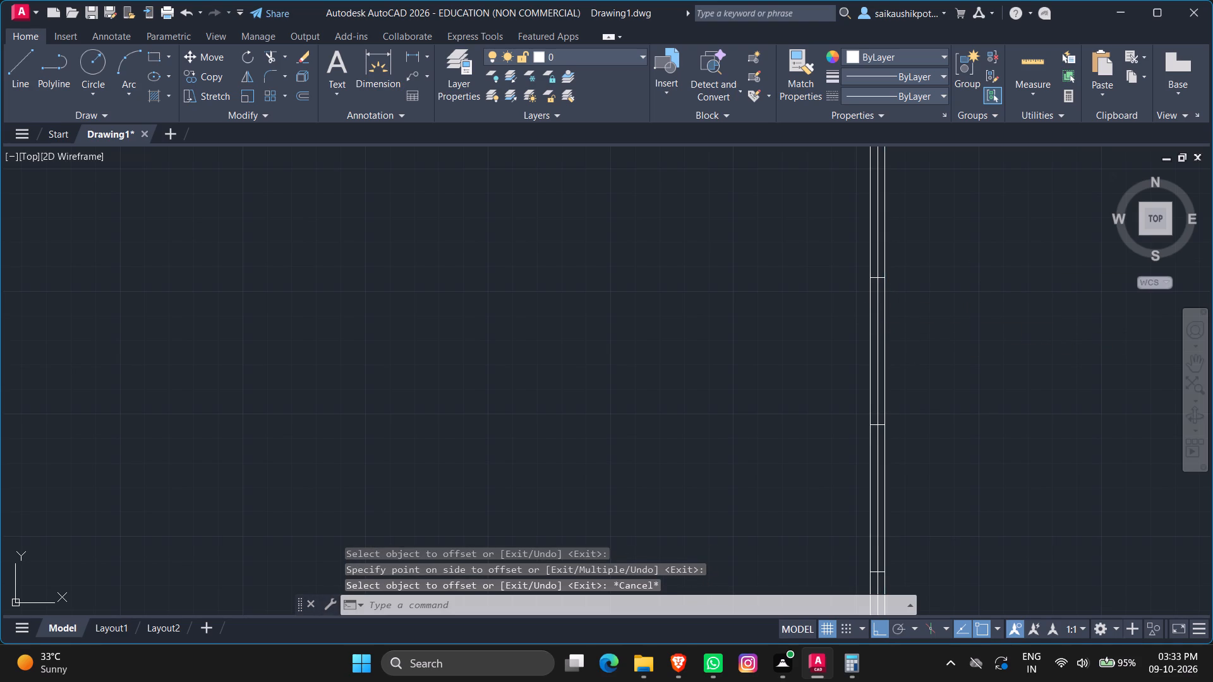
# Trim the new centre line beyond the southern window's two end marks in the southwest room's west wall.
pyautogui.write('TR')
pyautogui.press('Return')
pyautogui.press('Return')
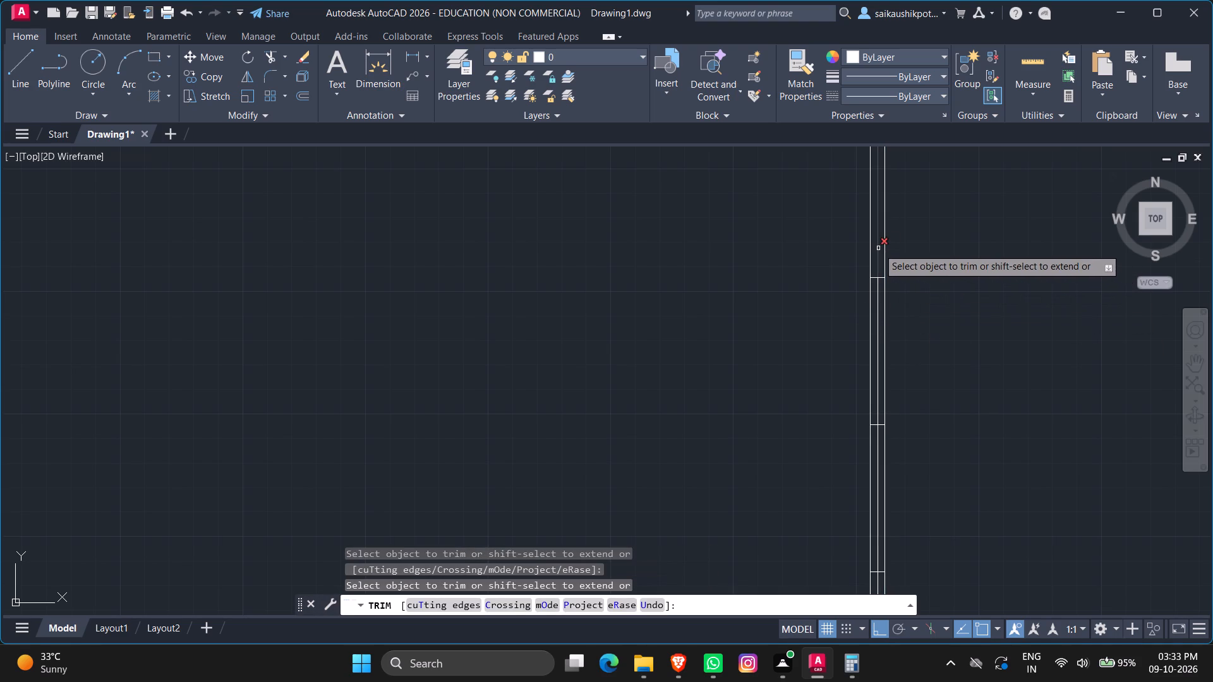
pyautogui.click(878, 248)
pyautogui.scroll(-2, 939, 267)
pyautogui.scroll(2, 916, 373)
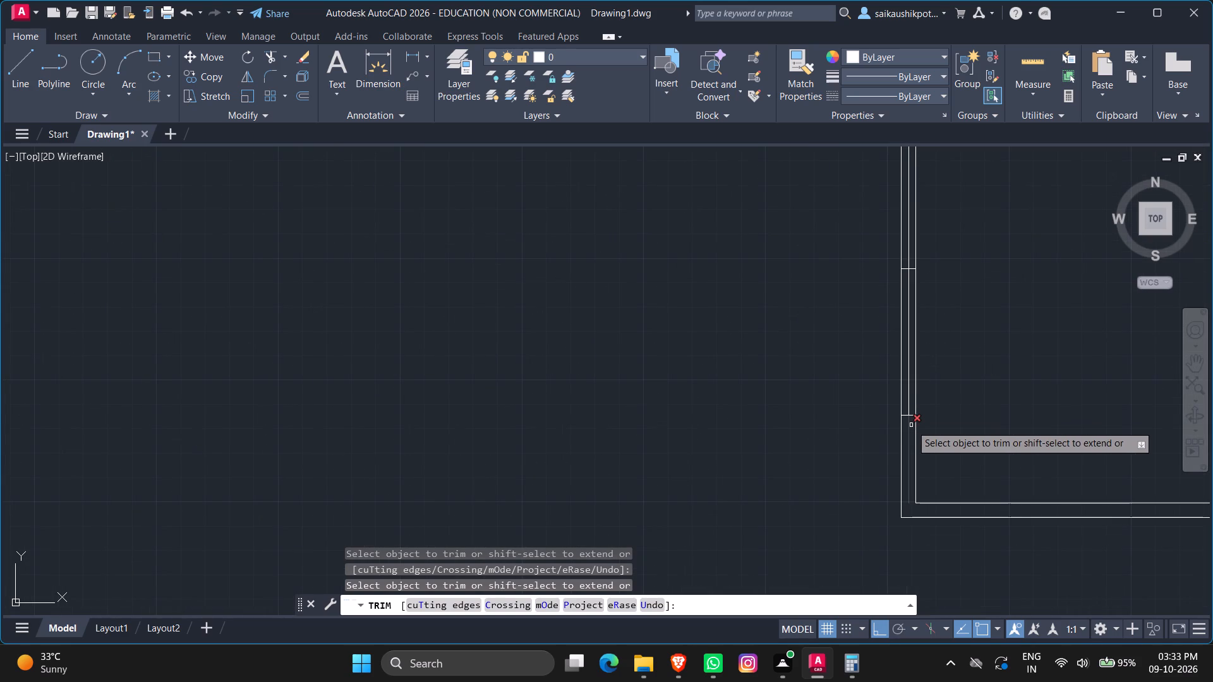
pyautogui.click(911, 425)
pyautogui.press('Escape')
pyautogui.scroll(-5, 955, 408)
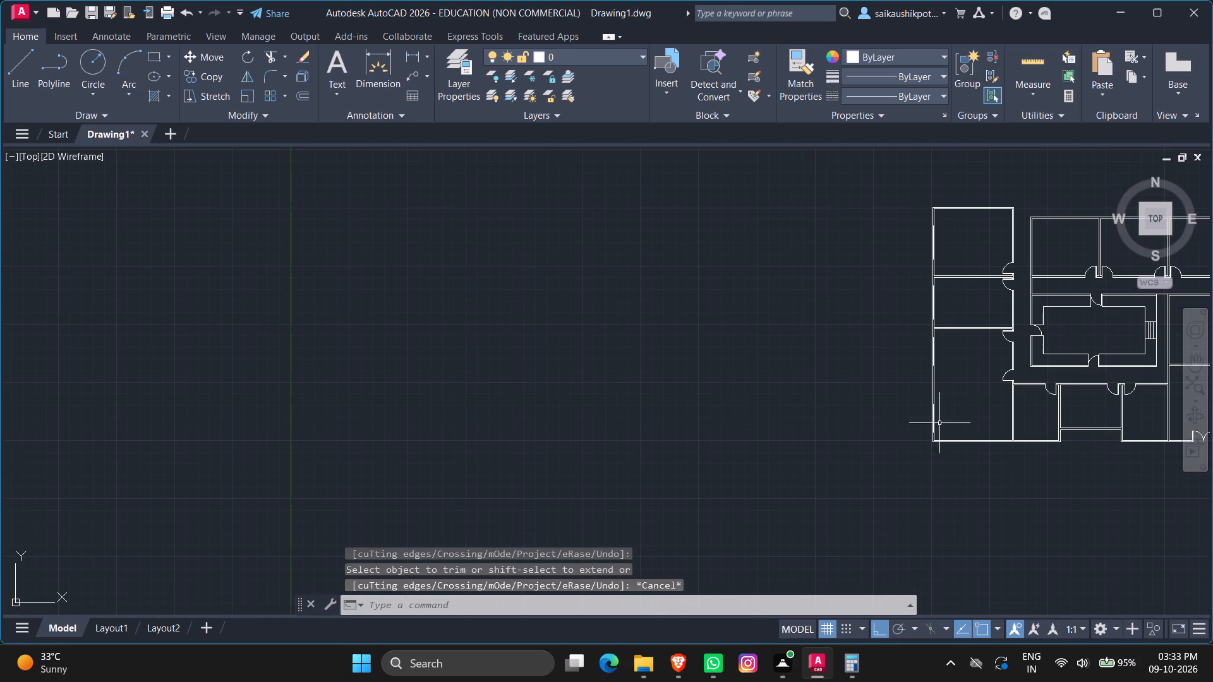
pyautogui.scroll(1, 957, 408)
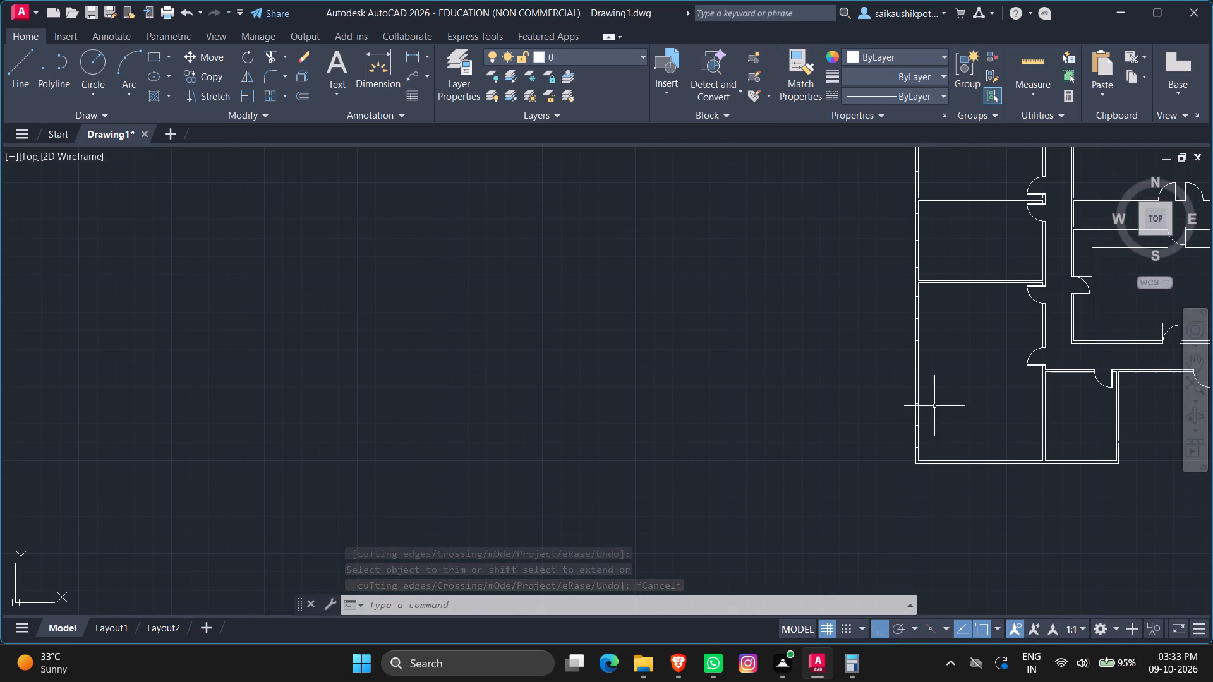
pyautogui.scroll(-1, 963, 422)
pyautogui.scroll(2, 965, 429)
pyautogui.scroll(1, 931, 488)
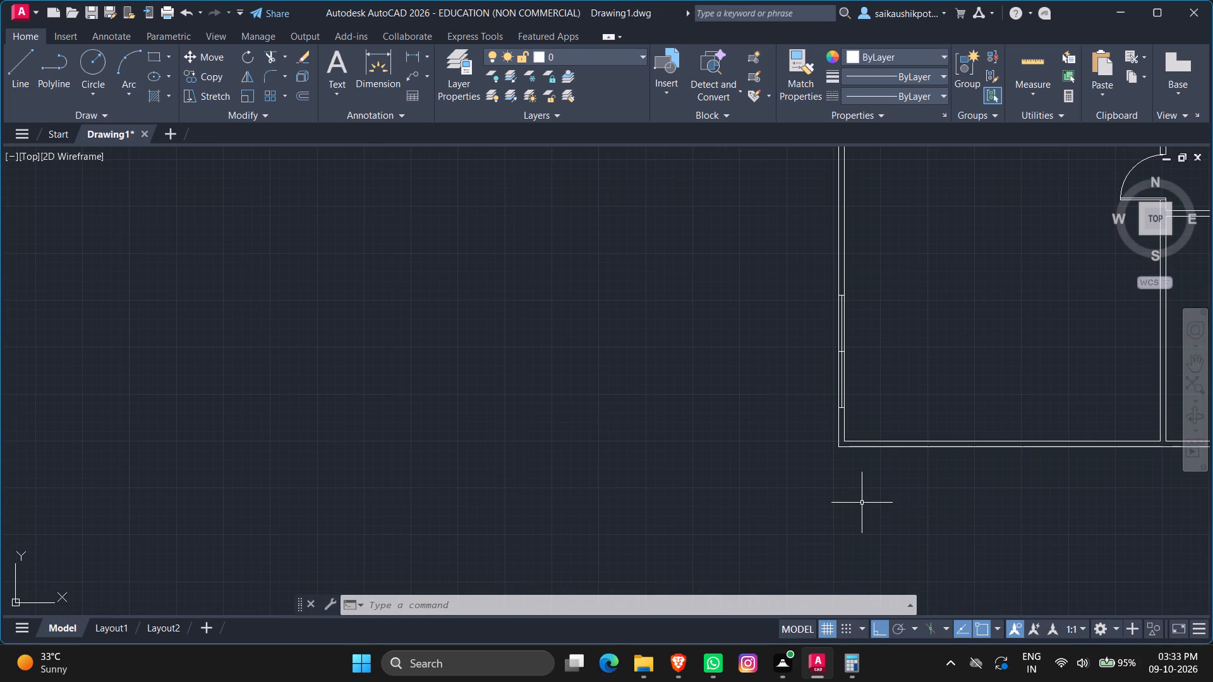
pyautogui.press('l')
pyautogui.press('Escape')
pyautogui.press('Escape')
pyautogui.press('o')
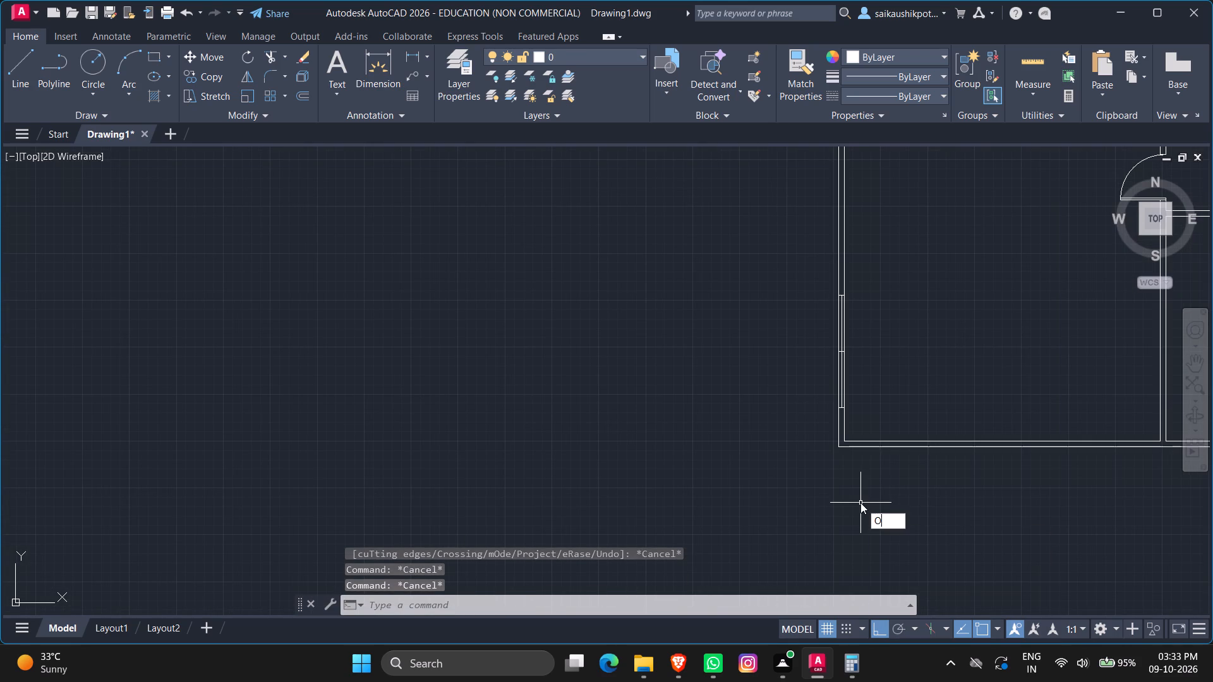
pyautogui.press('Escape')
# Draw a line across the southwest room's south wall, from the midpoint of its inner line to the outer line.
pyautogui.press('l')
pyautogui.press('Return')
pyautogui.scroll(-2, 859, 482)
pyautogui.scroll(3, 895, 466)
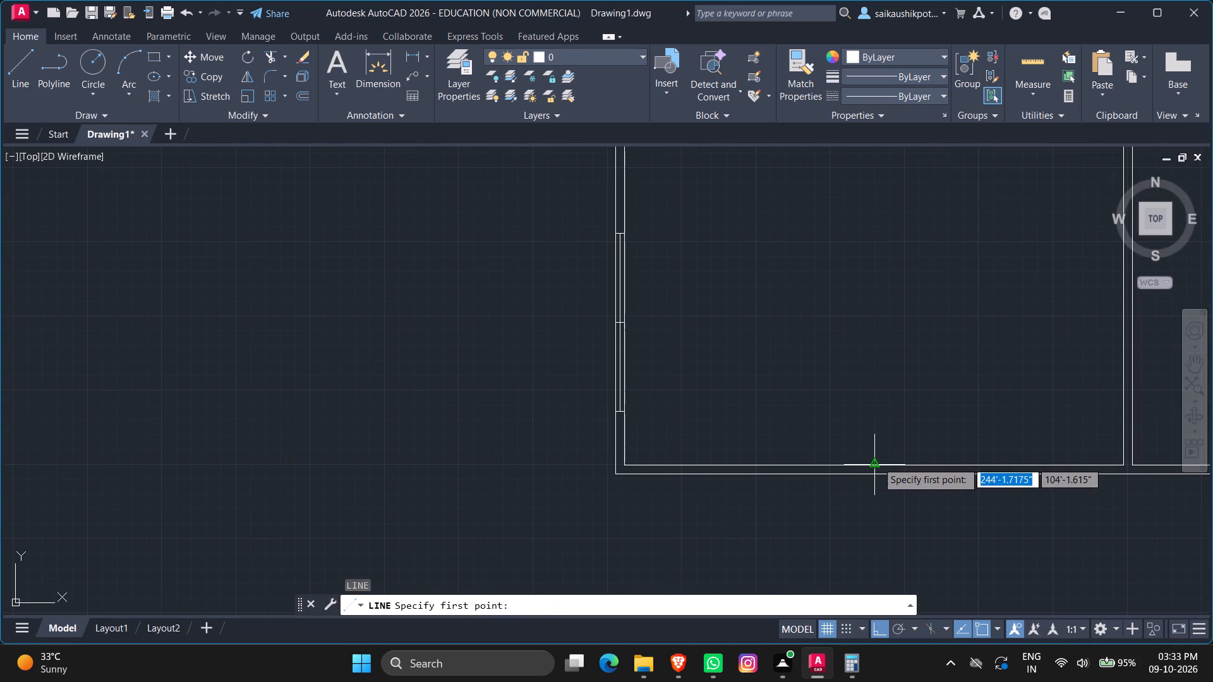
pyautogui.click(877, 462)
pyautogui.scroll(3, 877, 475)
pyautogui.click(856, 474)
pyautogui.press('Escape')
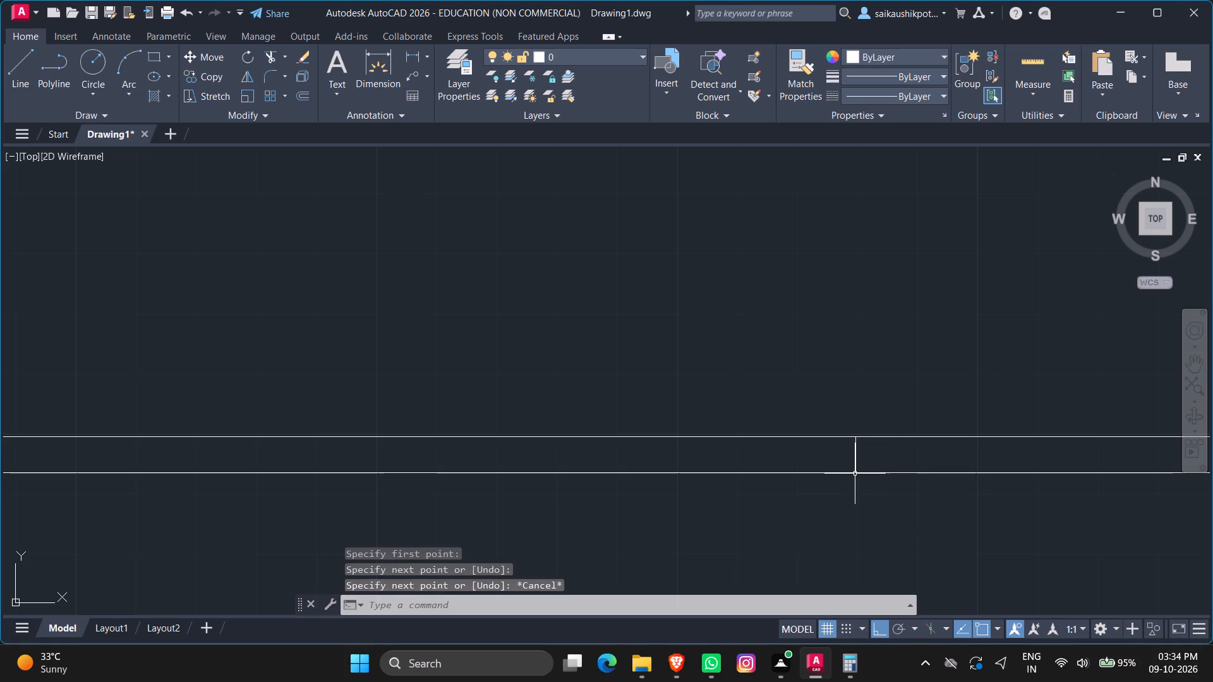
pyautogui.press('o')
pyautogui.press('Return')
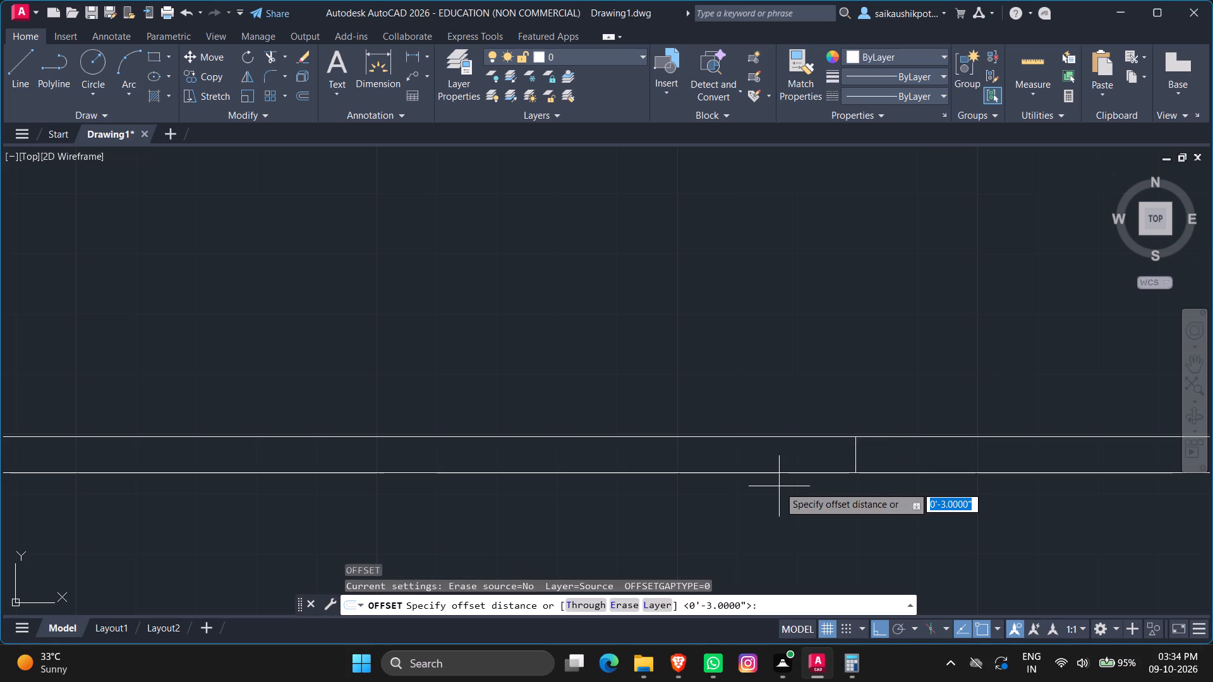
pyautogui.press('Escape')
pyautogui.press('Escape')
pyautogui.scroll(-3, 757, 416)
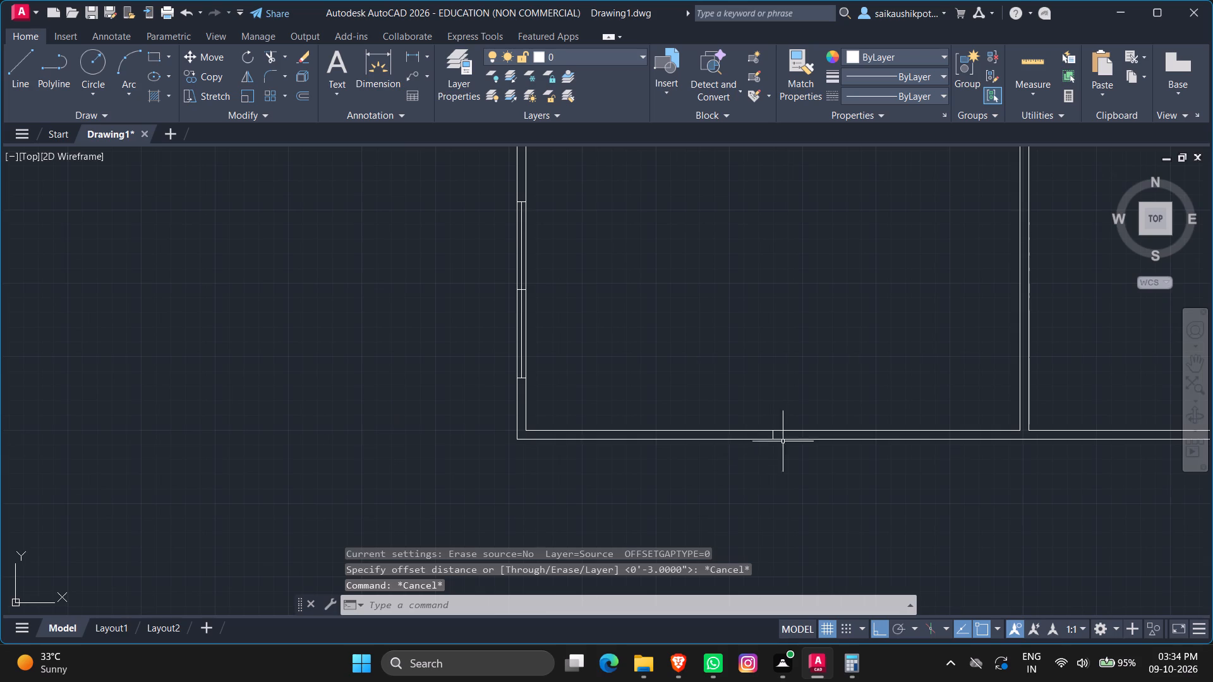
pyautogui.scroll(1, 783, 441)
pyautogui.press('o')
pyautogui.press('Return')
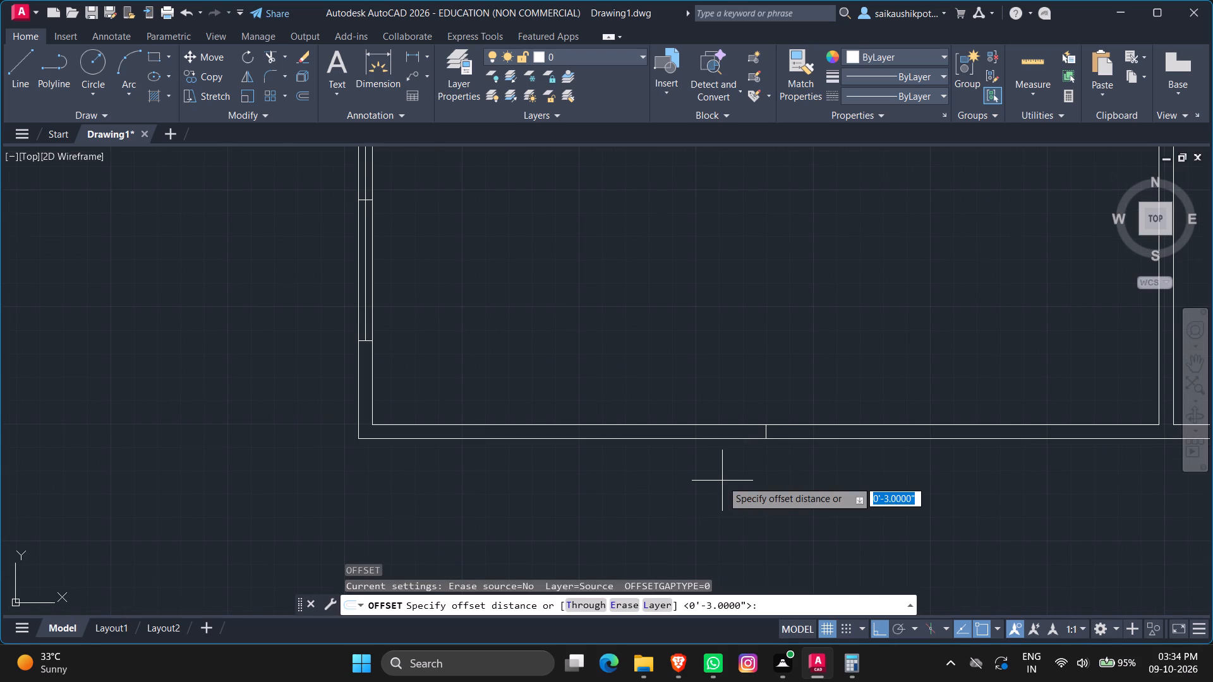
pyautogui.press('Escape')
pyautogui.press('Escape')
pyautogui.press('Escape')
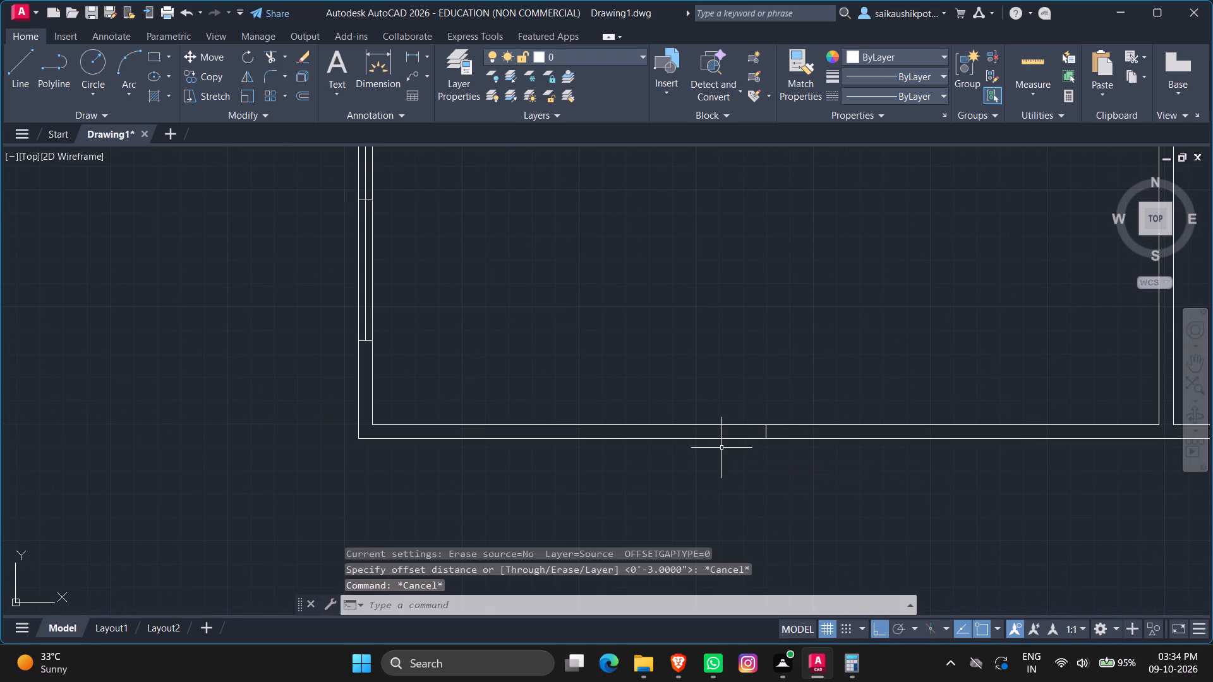
# Offset the middle mark in the southwest room's south wall 6' to the east and 6' to the west.
pyautogui.press('o')
pyautogui.press('Return')
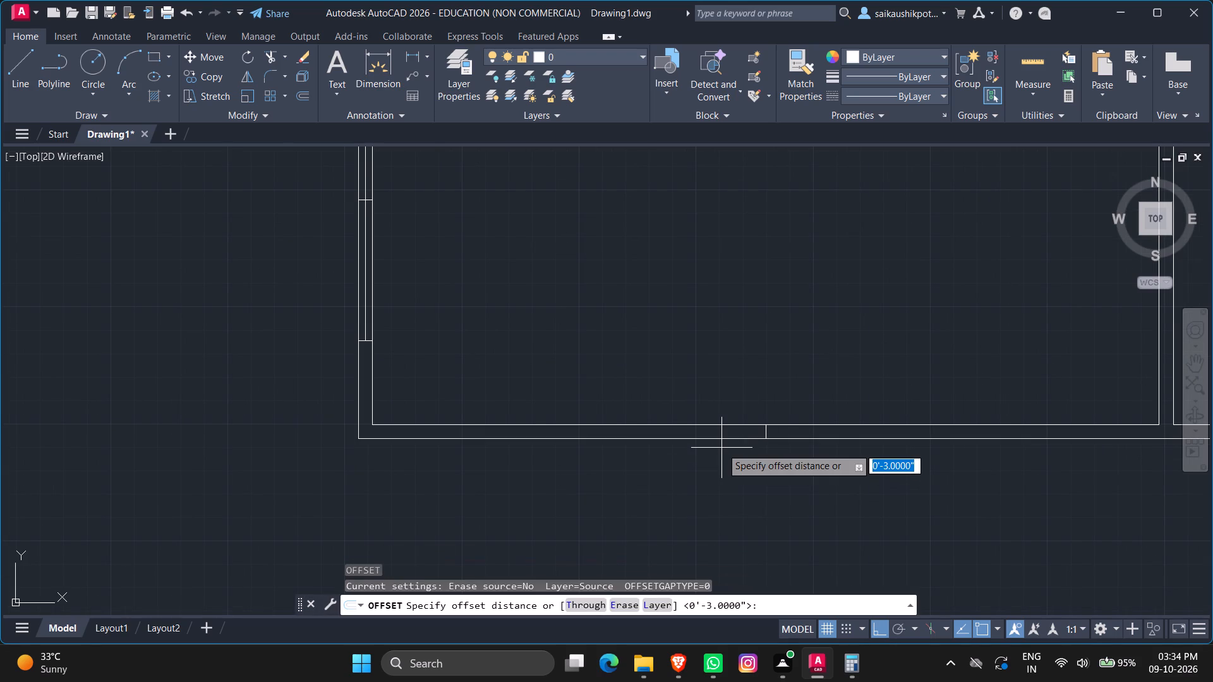
pyautogui.press('6')
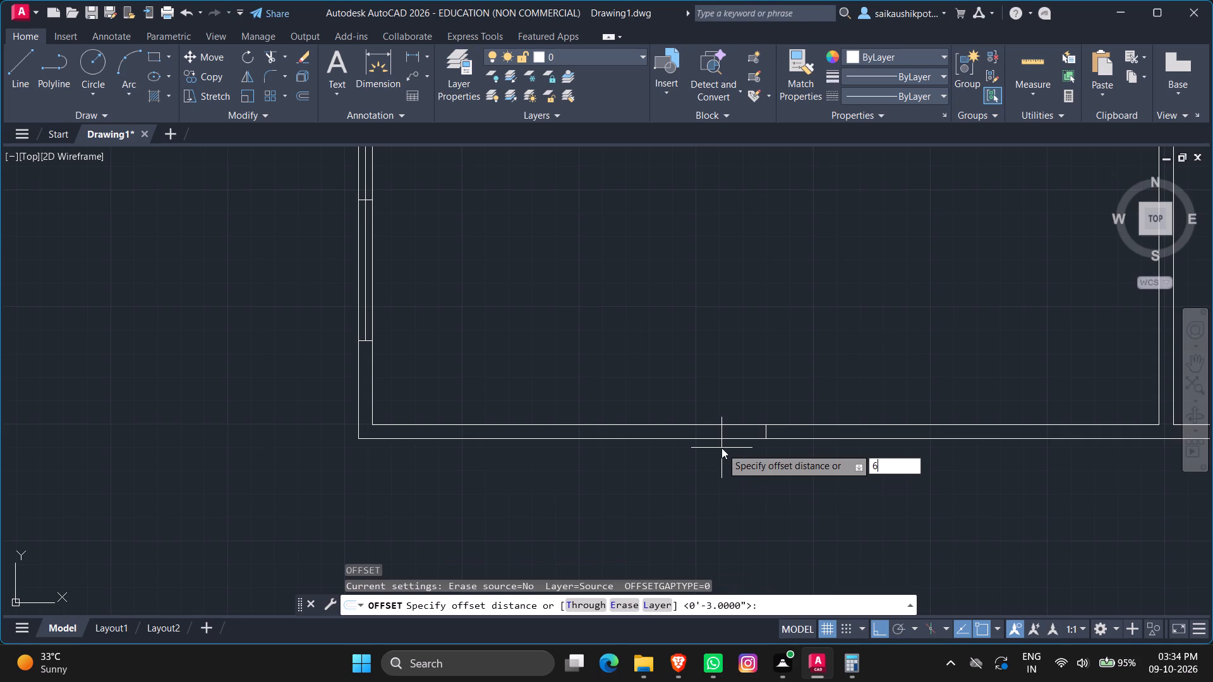
pyautogui.press("'")
pyautogui.press('Return')
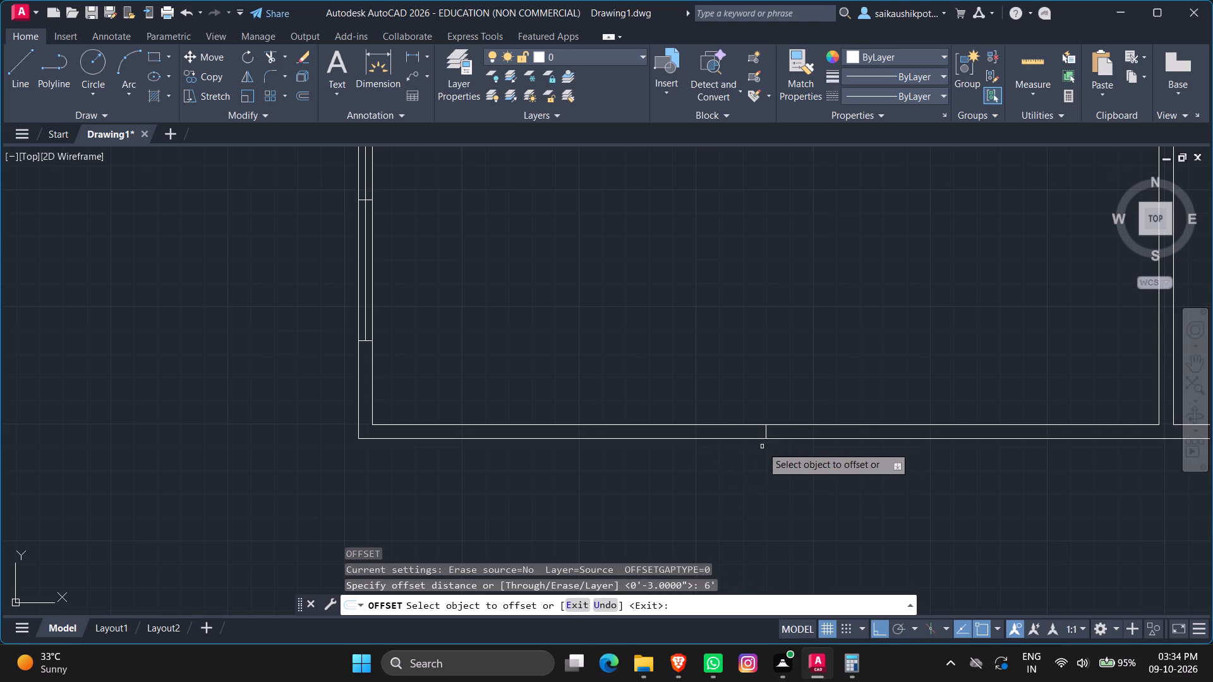
pyautogui.click(765, 432)
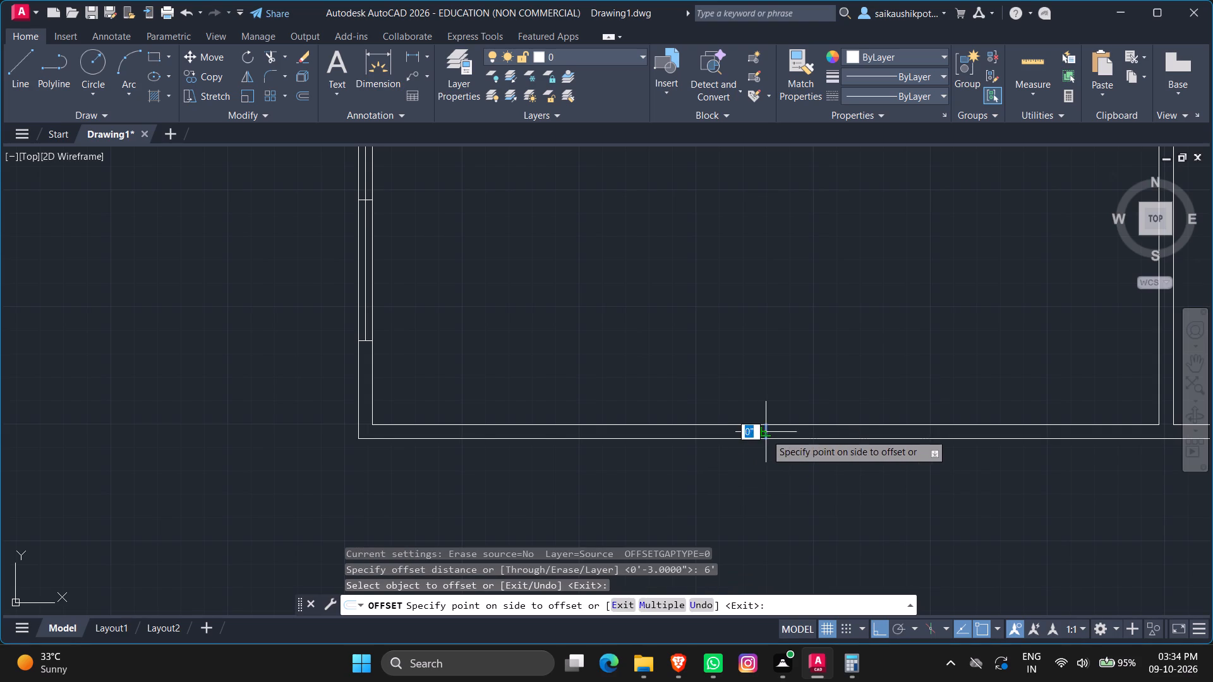
pyautogui.click(837, 457)
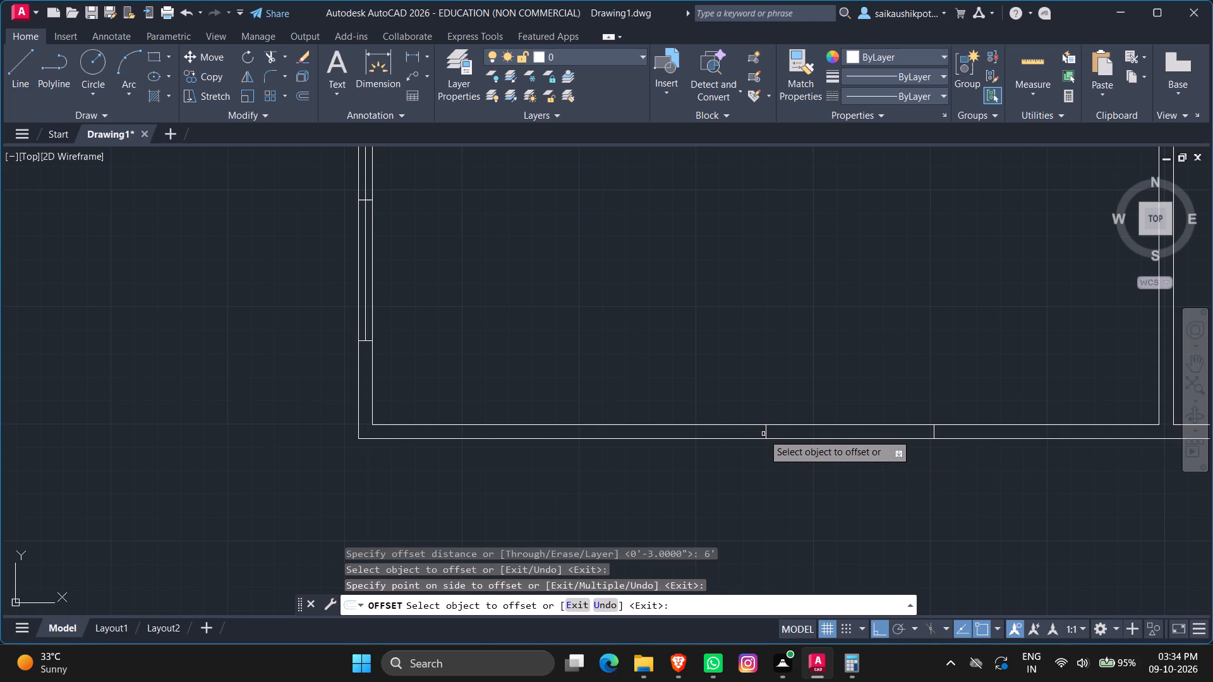
pyautogui.click(764, 435)
pyautogui.click(696, 467)
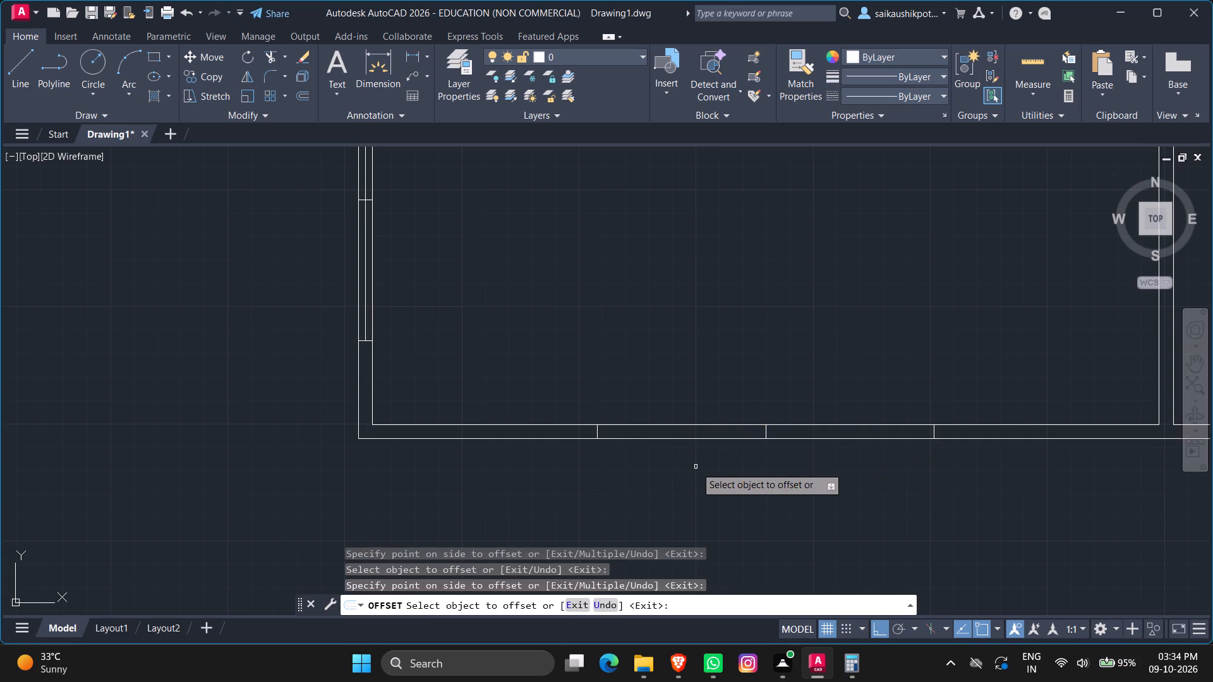
pyautogui.press('Escape')
pyautogui.press('Escape')
pyautogui.press('Escape')
pyautogui.press('Escape')
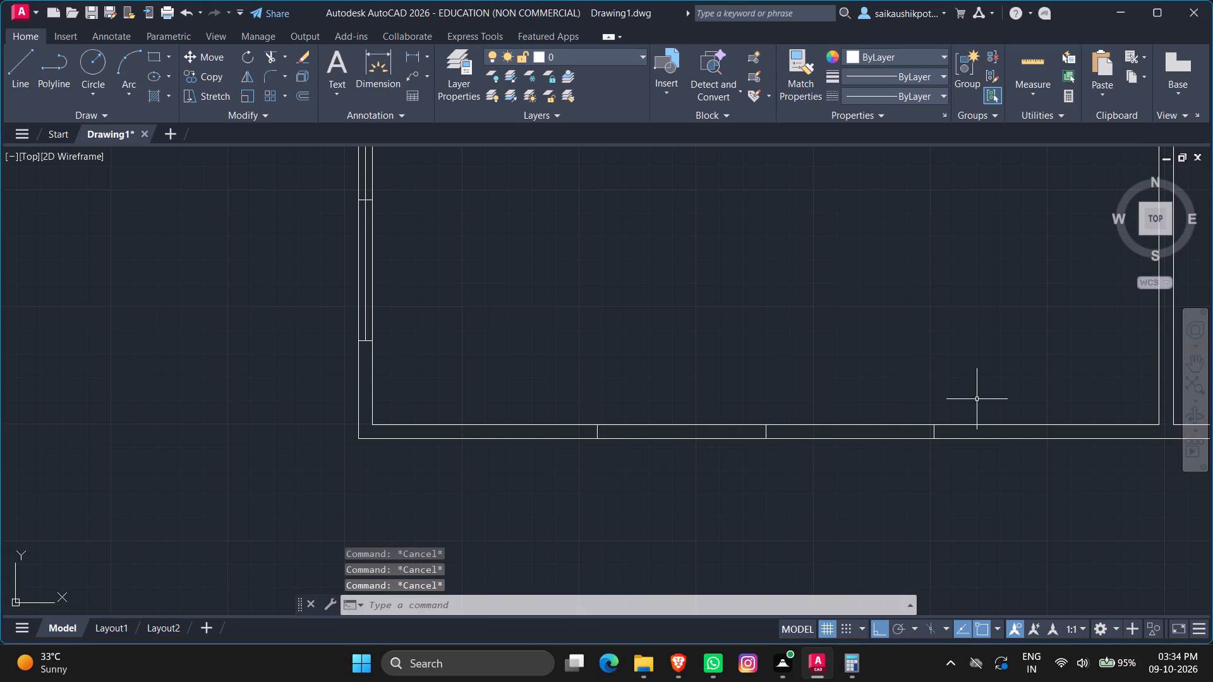
pyautogui.press('Escape')
pyautogui.press('Escape')
# Offset the inner line of the southwest room's south wall 3" south into the wall as the window's centre line.
pyautogui.press('o')
pyautogui.press('Return')
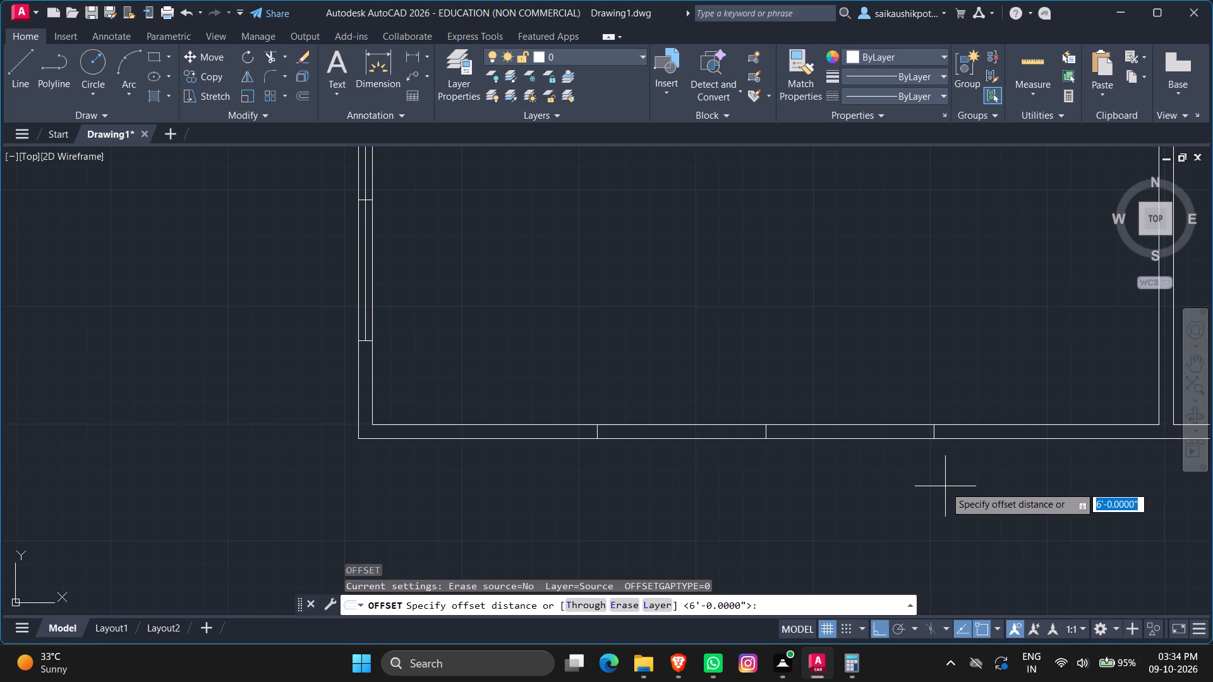
pyautogui.press('3')
pyautogui.hotkey('shift', '"')
pyautogui.press('Return')
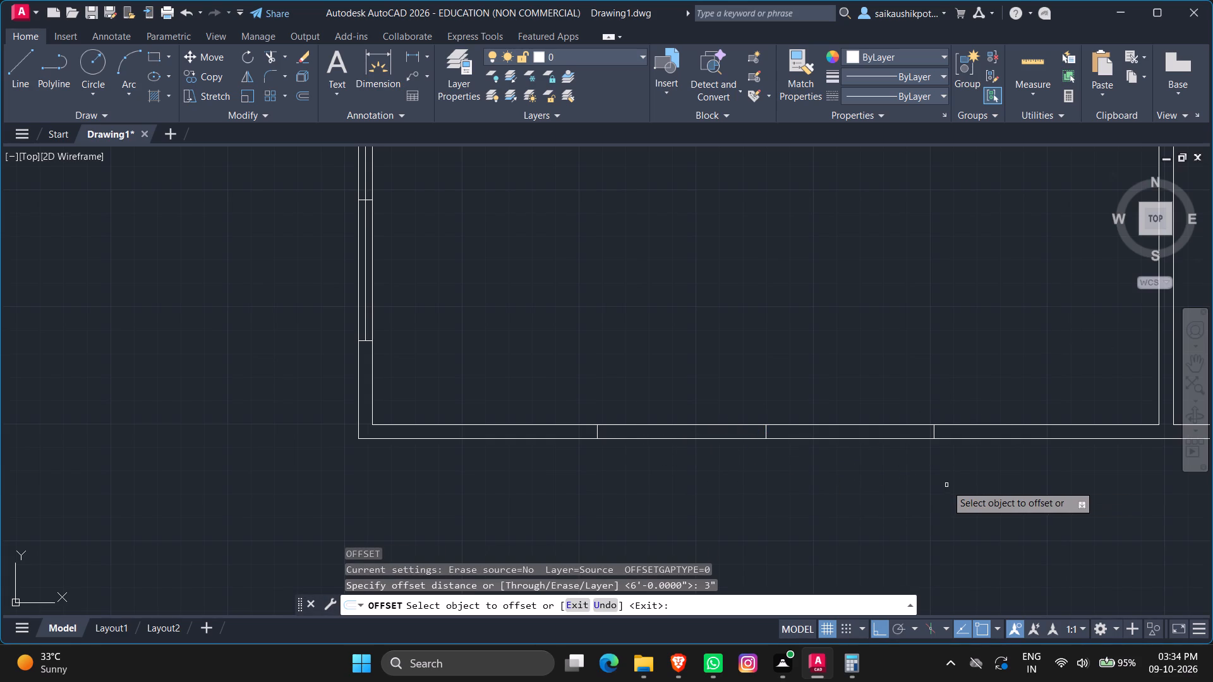
pyautogui.click(866, 426)
pyautogui.click(867, 506)
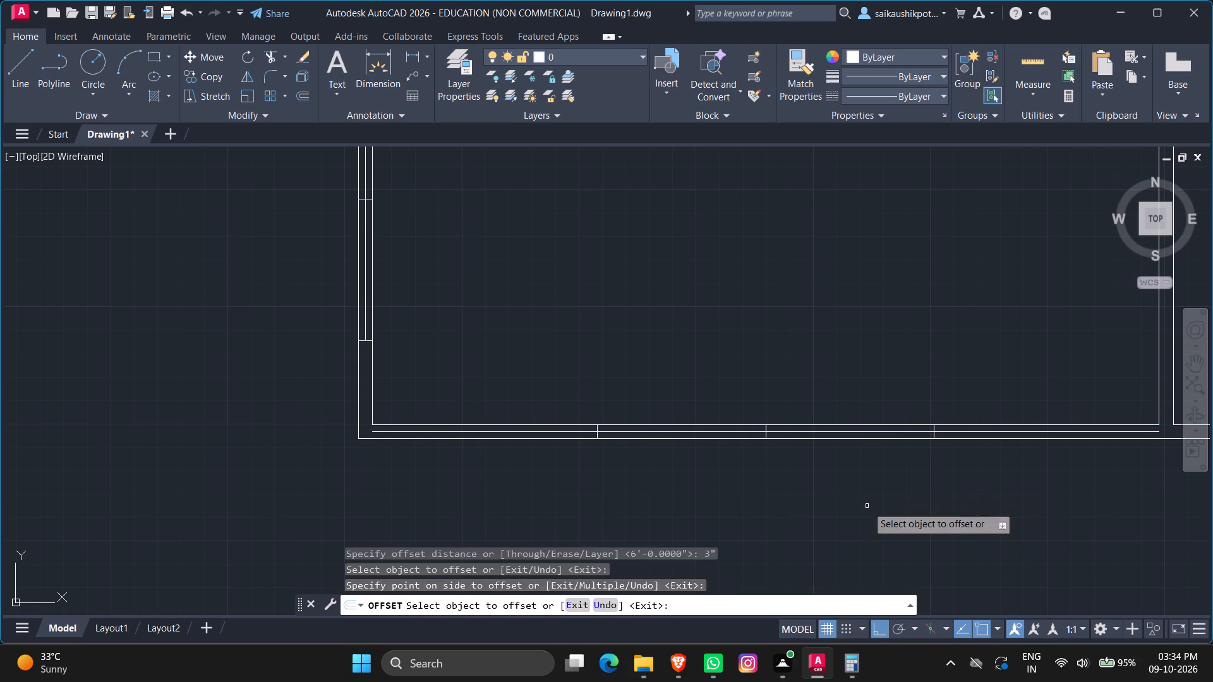
pyautogui.press('Escape')
pyautogui.press('Escape')
pyautogui.press('Escape')
# Trim the new centre line beyond the window's east and west end marks in the southwest room's south wall.
pyautogui.write('TR')
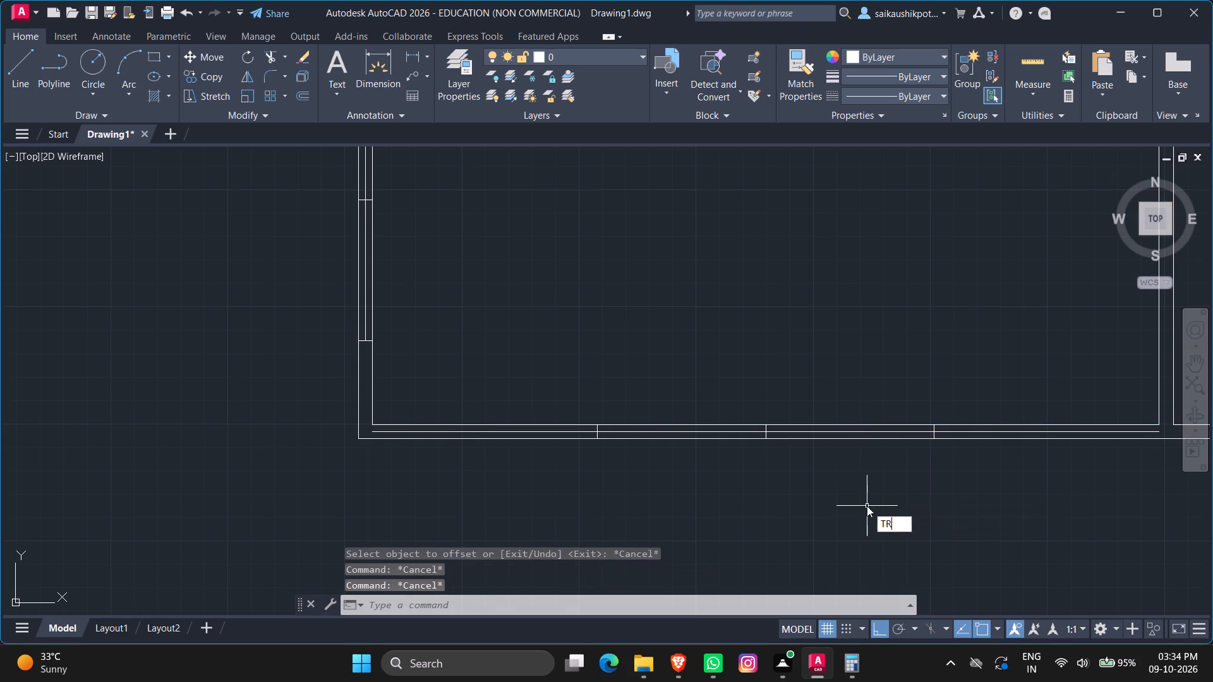
pyautogui.press('Return')
pyautogui.press('Return')
pyautogui.click(963, 432)
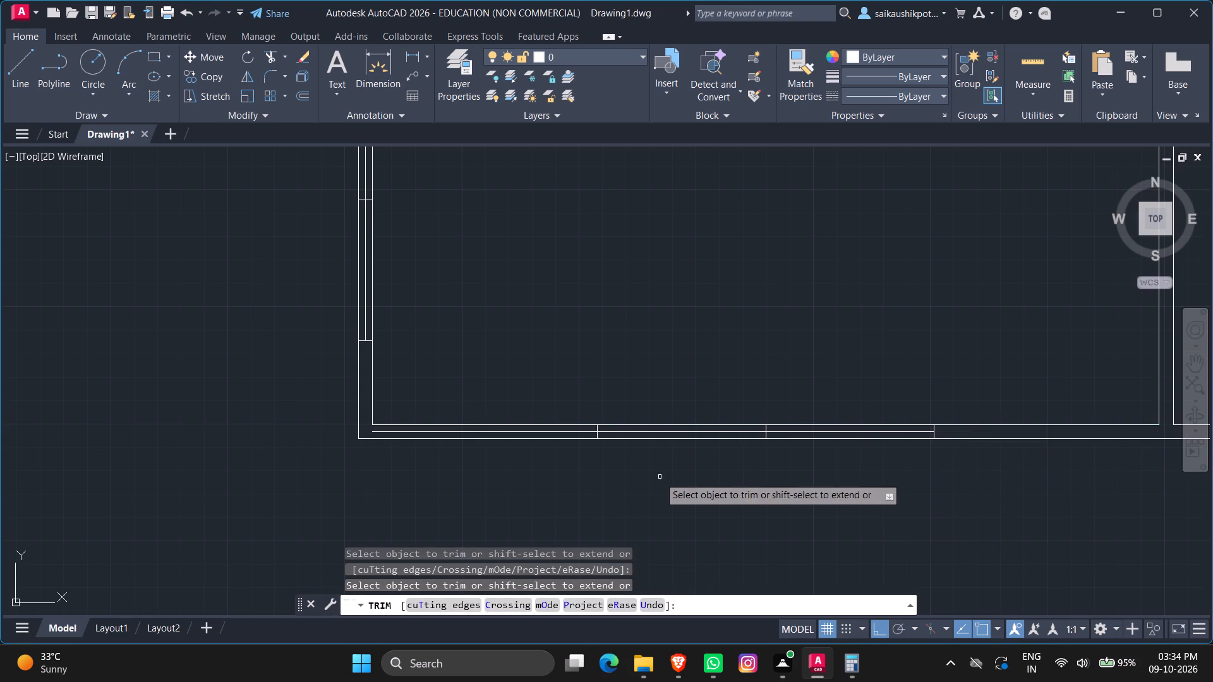
pyautogui.click(569, 431)
pyautogui.scroll(-2, 627, 484)
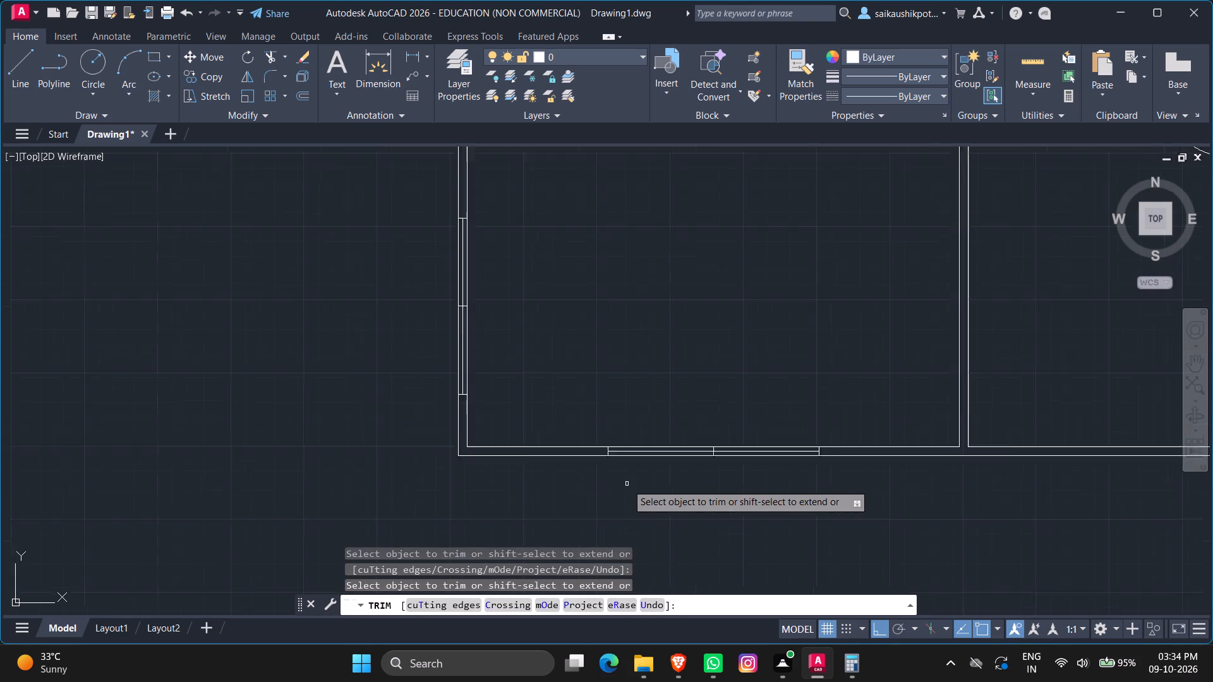
pyautogui.scroll(-1, 627, 484)
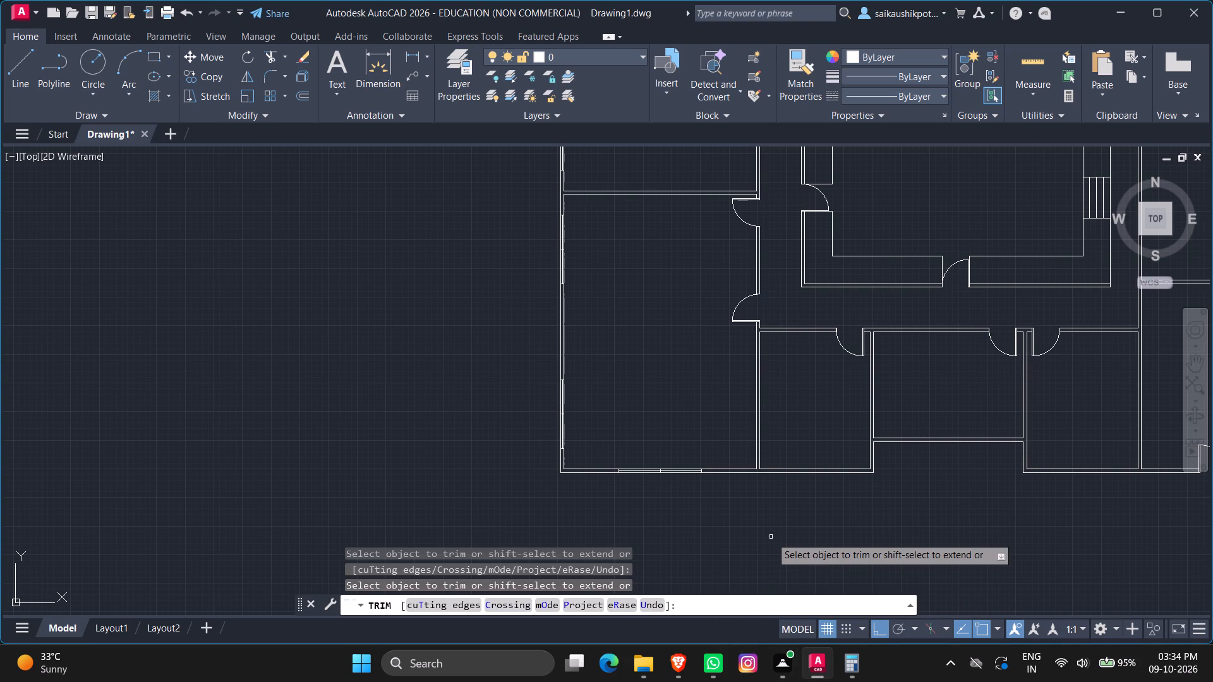
pyautogui.press('Escape')
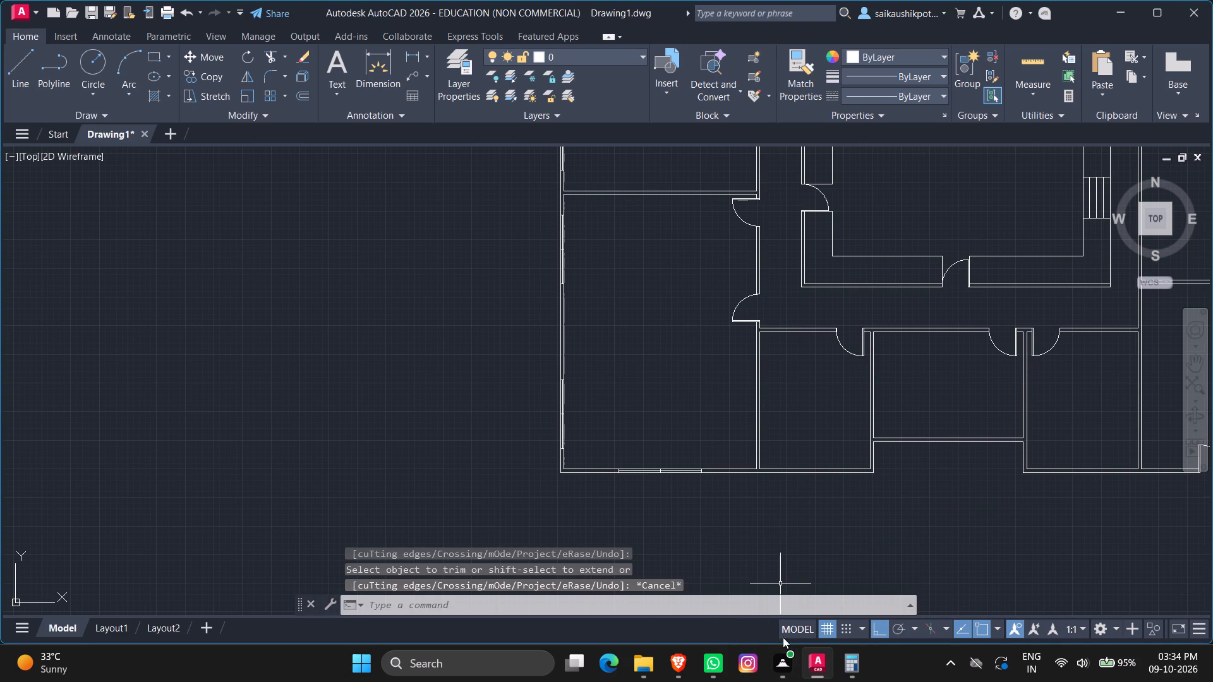
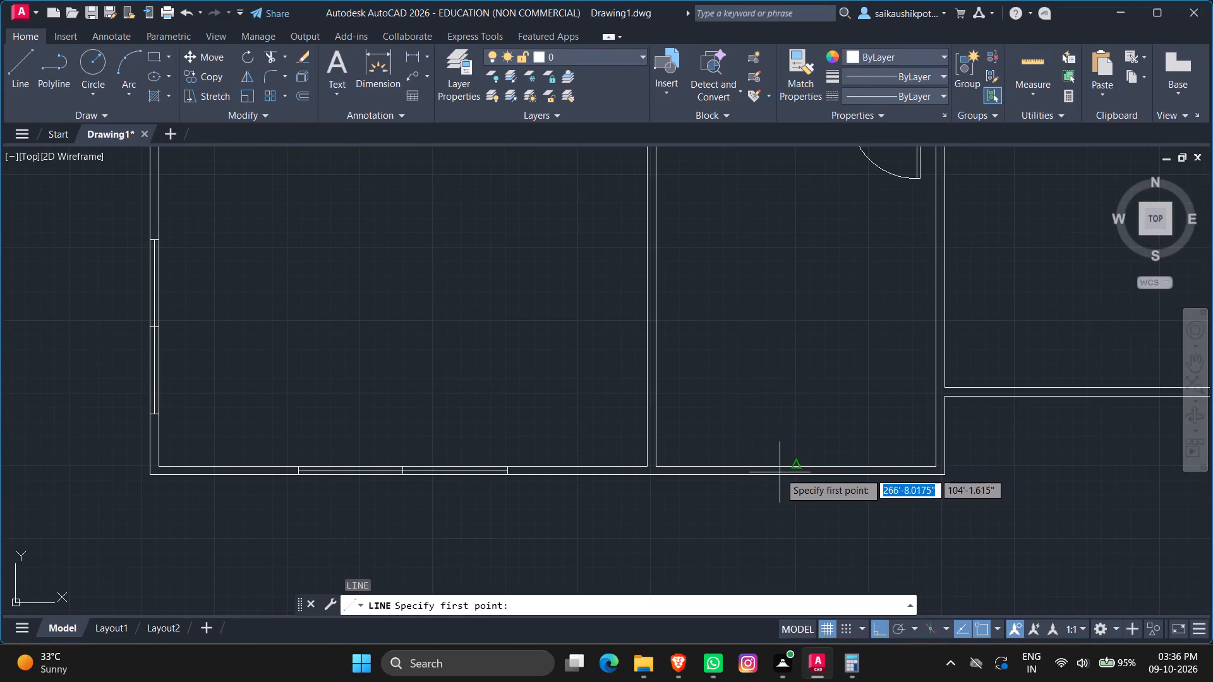
# Draw a line across the south wall of the room just east of the southwest room, from its inner line's midpoint to the outer line.
pyautogui.click(799, 462)
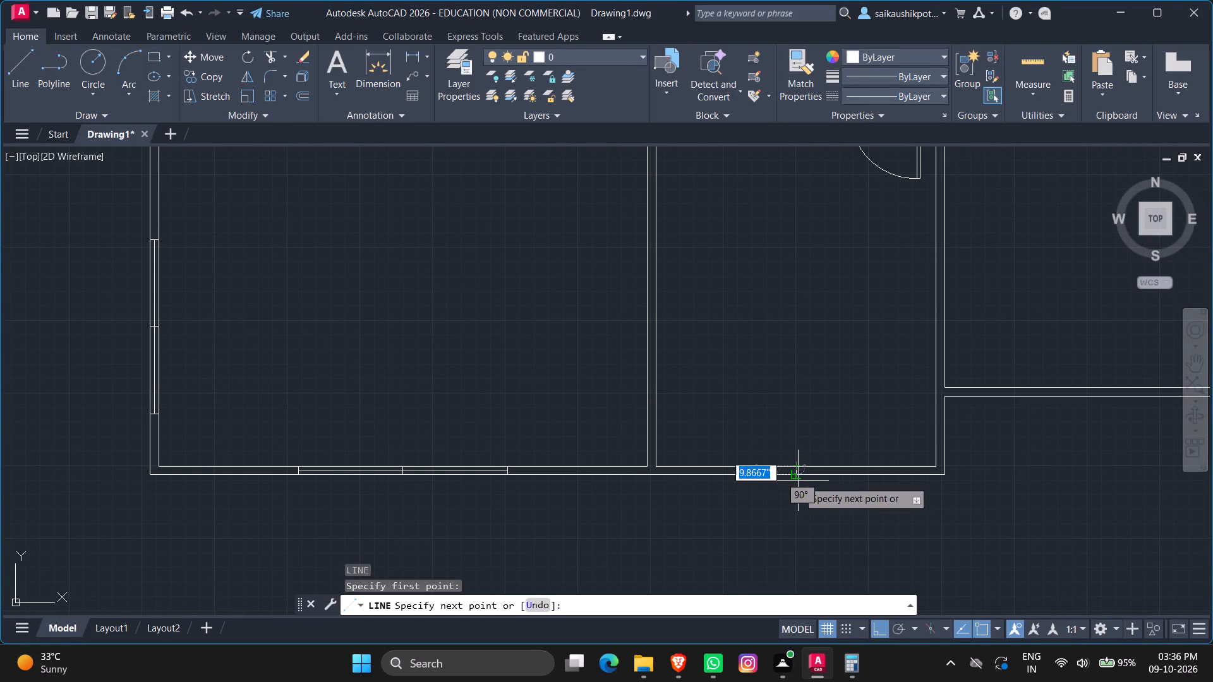
pyautogui.scroll(2, 798, 481)
pyautogui.click(792, 472)
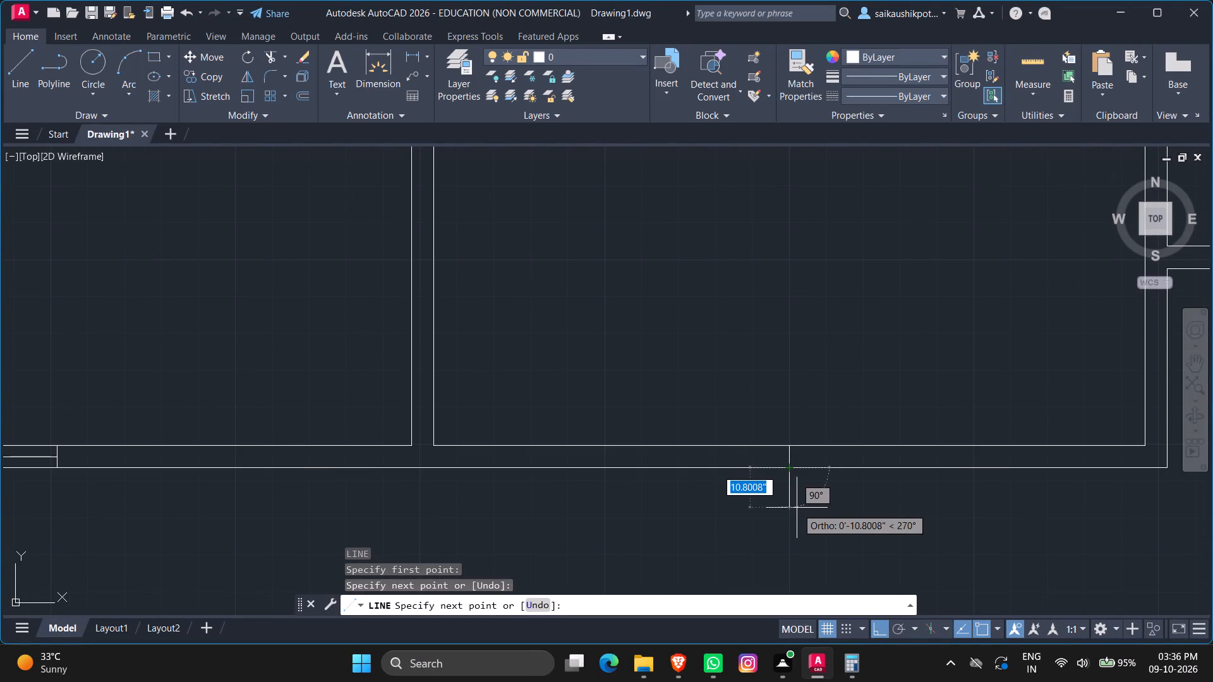
pyautogui.press('Escape')
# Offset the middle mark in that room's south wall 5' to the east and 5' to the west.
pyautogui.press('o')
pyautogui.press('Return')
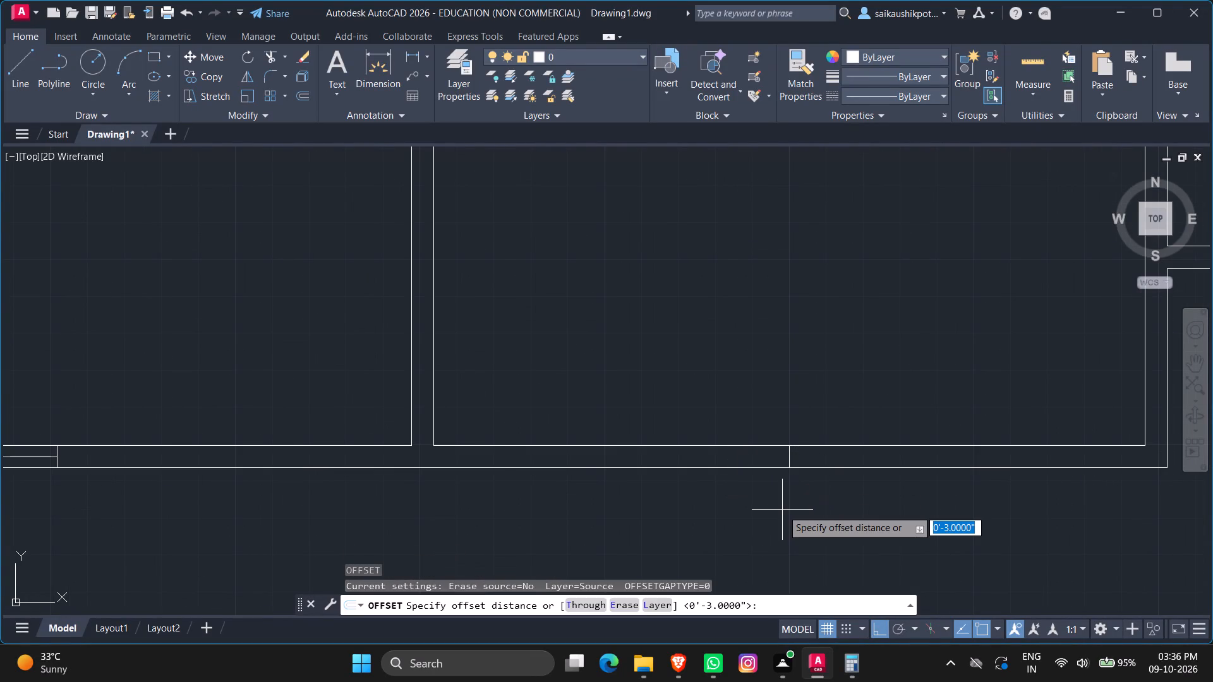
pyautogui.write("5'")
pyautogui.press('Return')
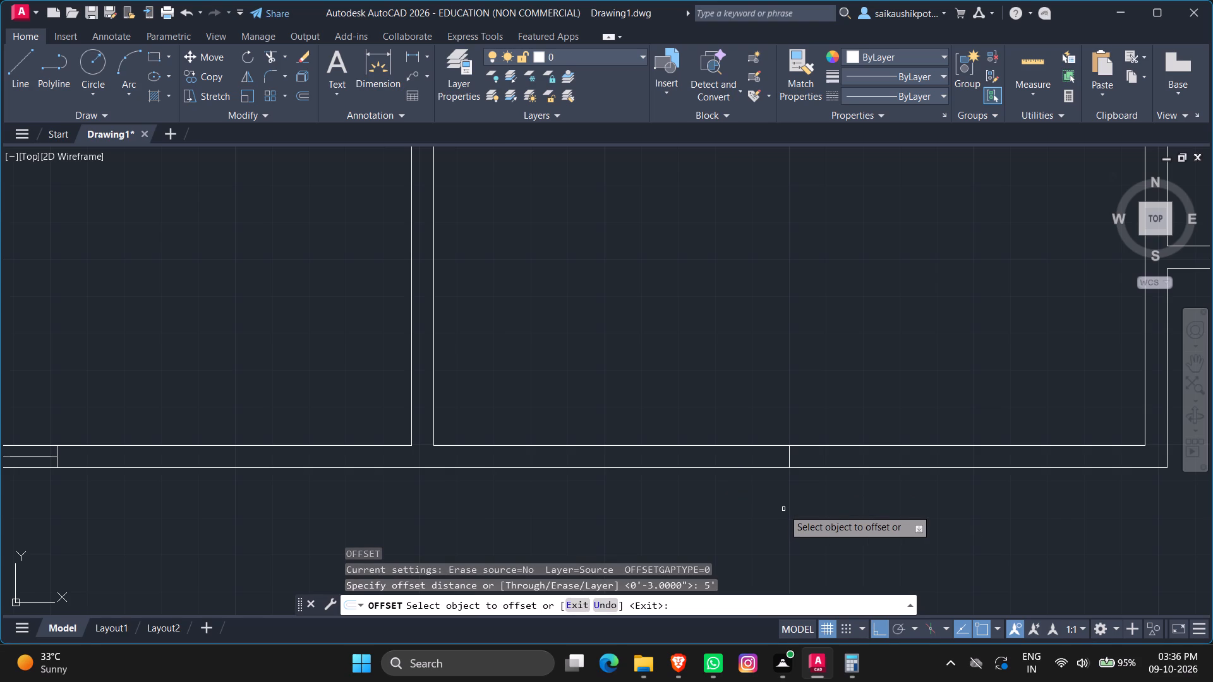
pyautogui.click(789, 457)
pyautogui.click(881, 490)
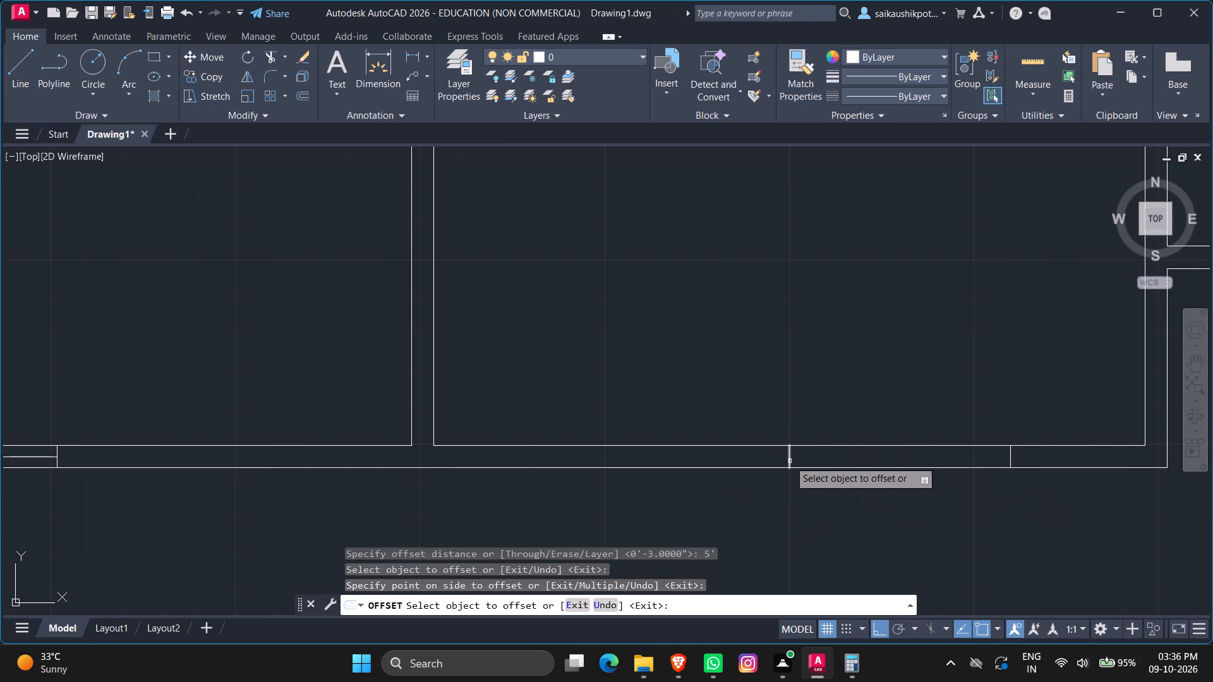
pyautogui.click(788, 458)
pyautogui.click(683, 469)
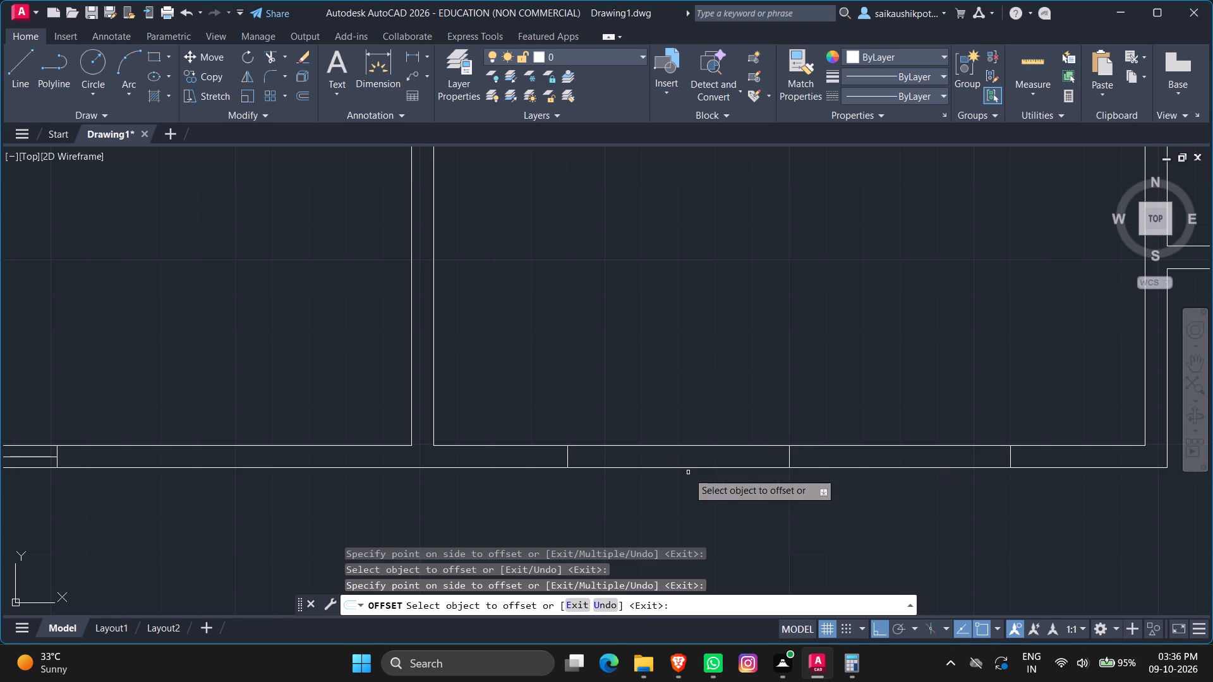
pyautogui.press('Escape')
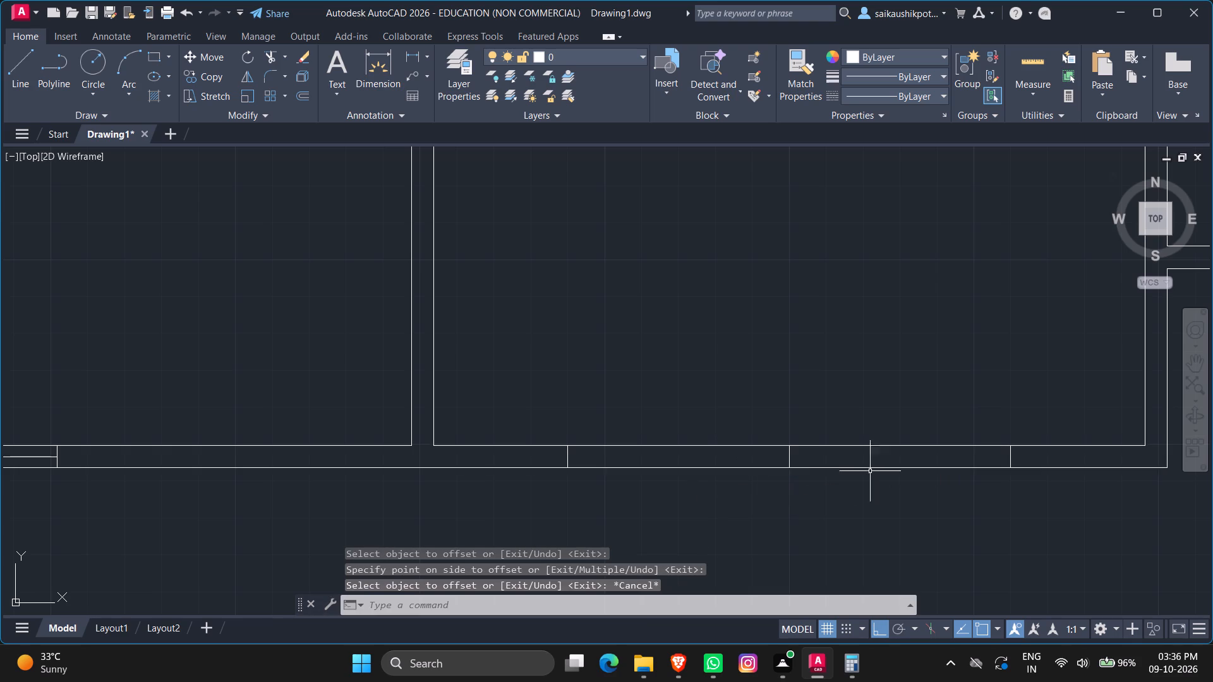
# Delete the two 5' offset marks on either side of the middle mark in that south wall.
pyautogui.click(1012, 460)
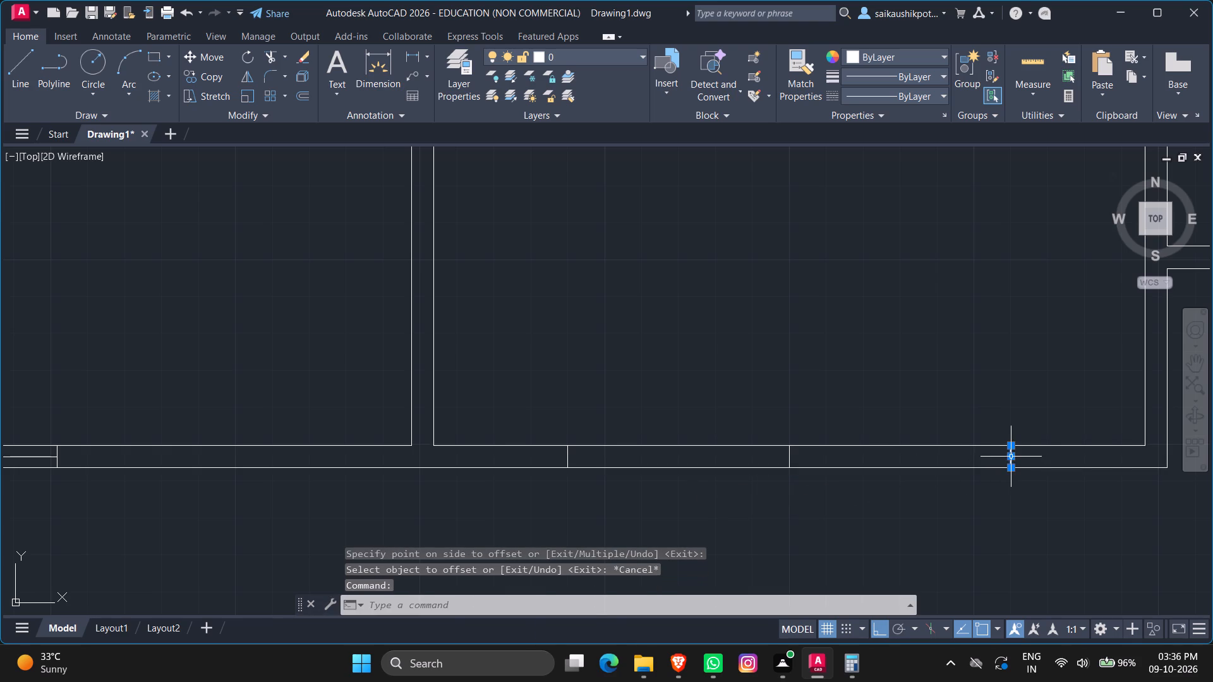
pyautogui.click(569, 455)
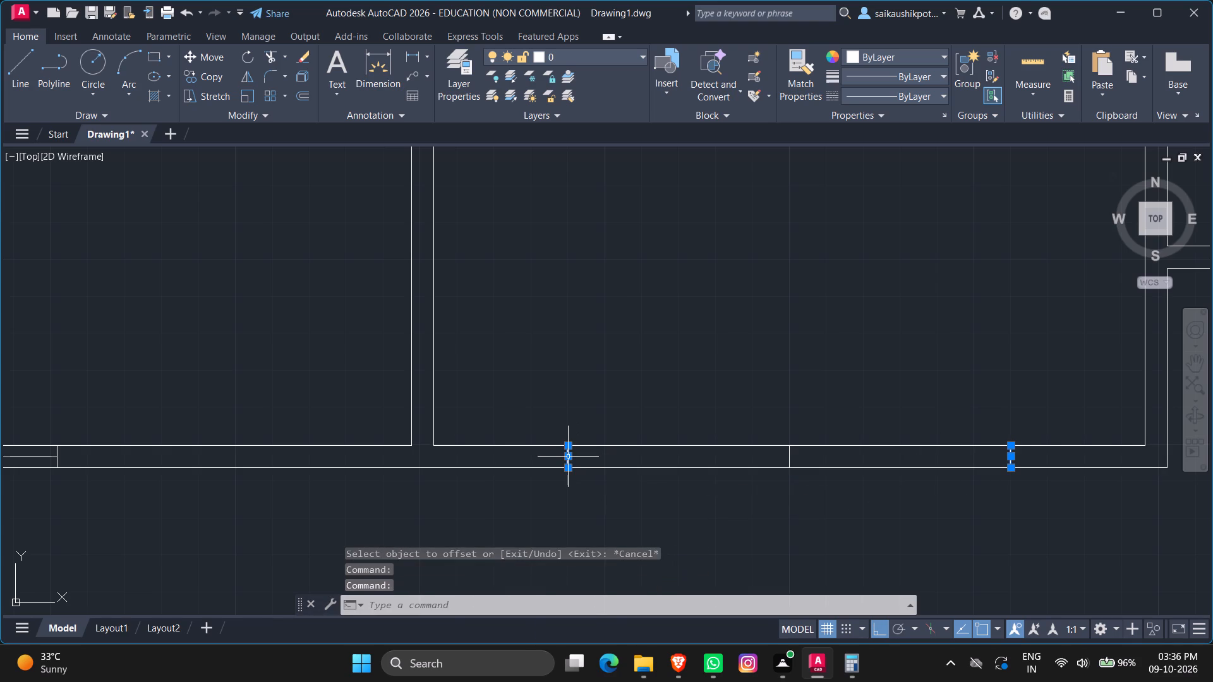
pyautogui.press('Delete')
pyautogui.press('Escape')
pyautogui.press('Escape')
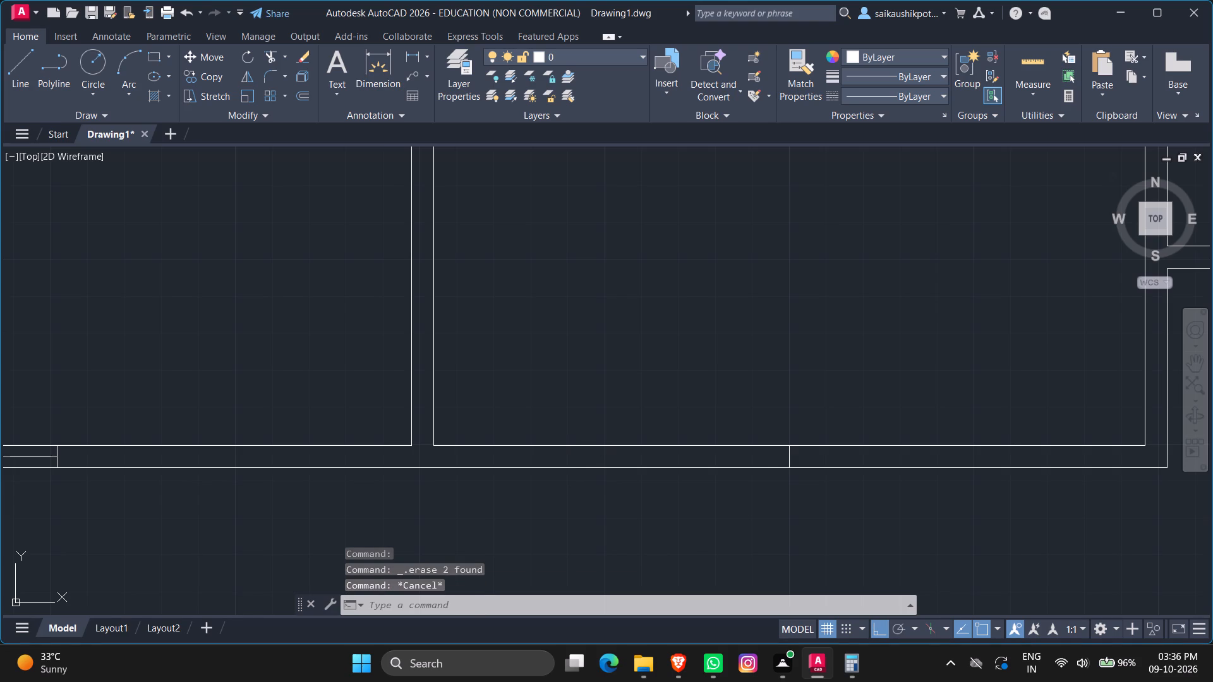
# Offset the middle mark in the south wall of the room east of the southwest room 4' to the east and west.
pyautogui.press('o')
pyautogui.press('Return')
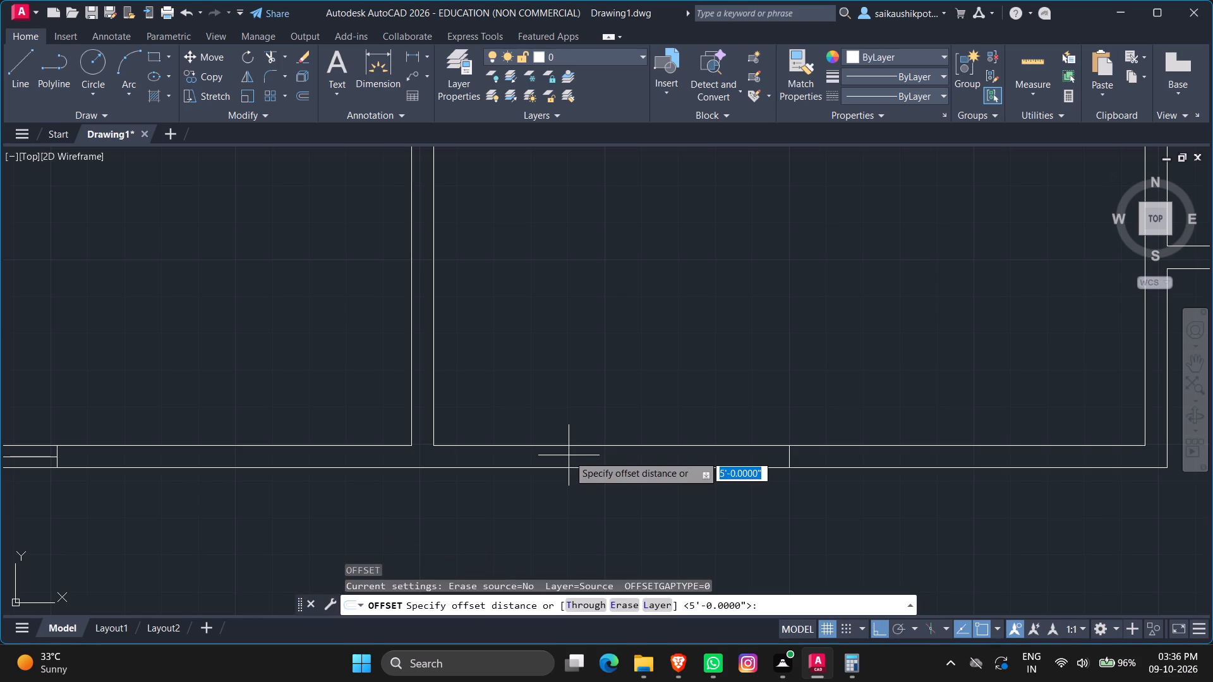
pyautogui.write("4'")
pyautogui.press('Return')
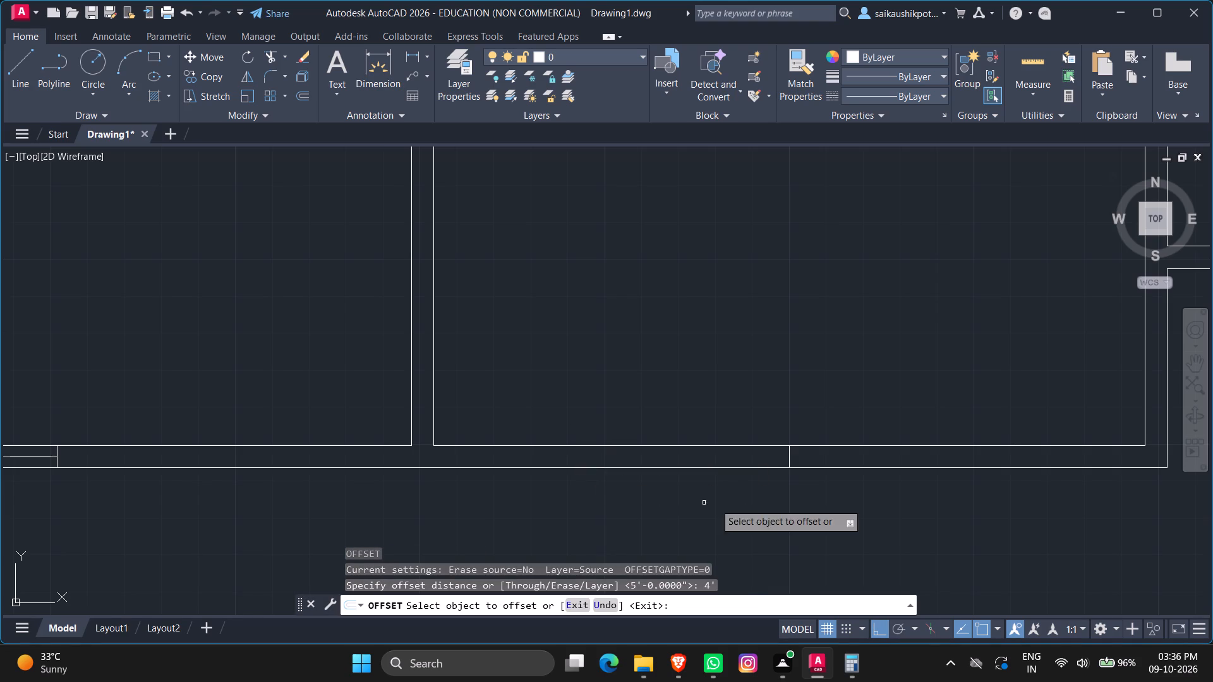
pyautogui.click(789, 457)
pyautogui.click(862, 484)
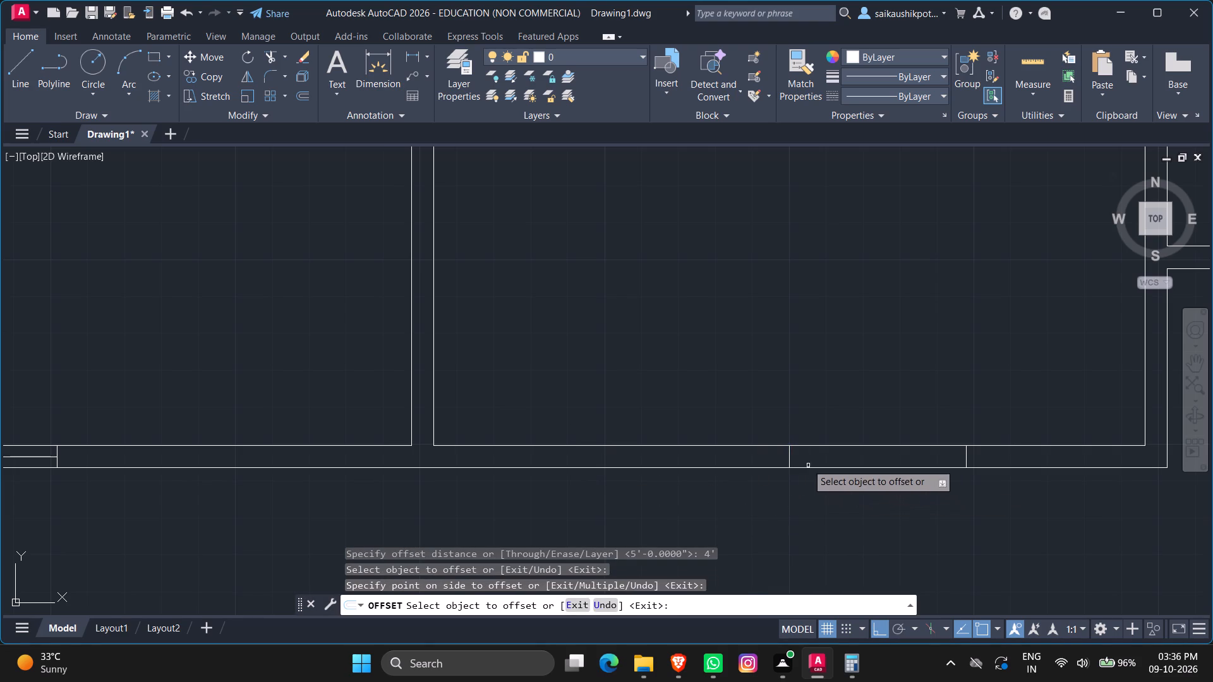
pyautogui.click(789, 453)
pyautogui.click(679, 489)
pyautogui.press('Escape')
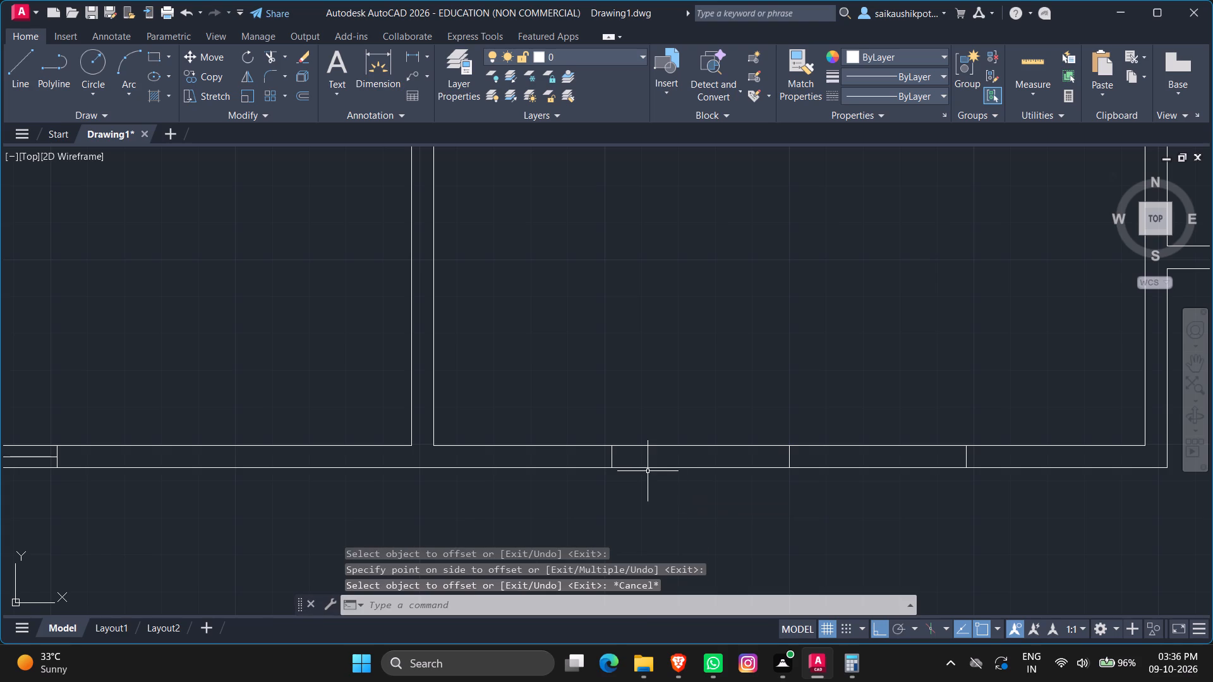
# Offset the inner line of that room's south wall 3" south into the wall as the window's centre line.
pyautogui.press('o')
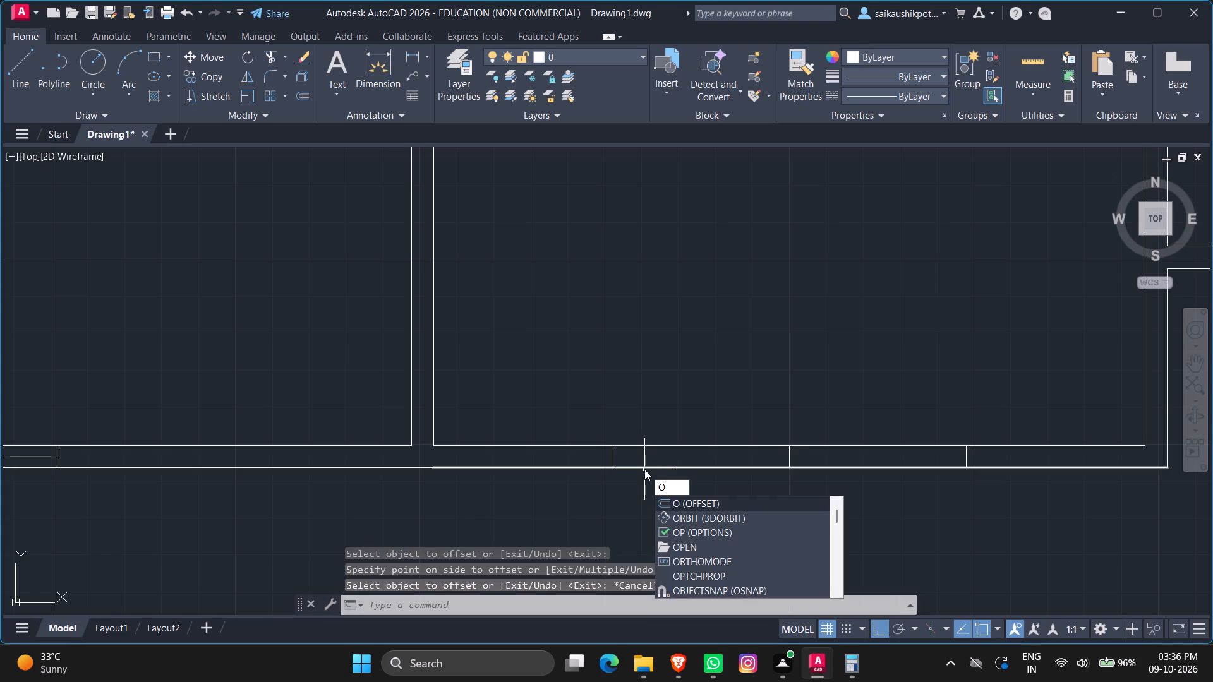
pyautogui.press('Return')
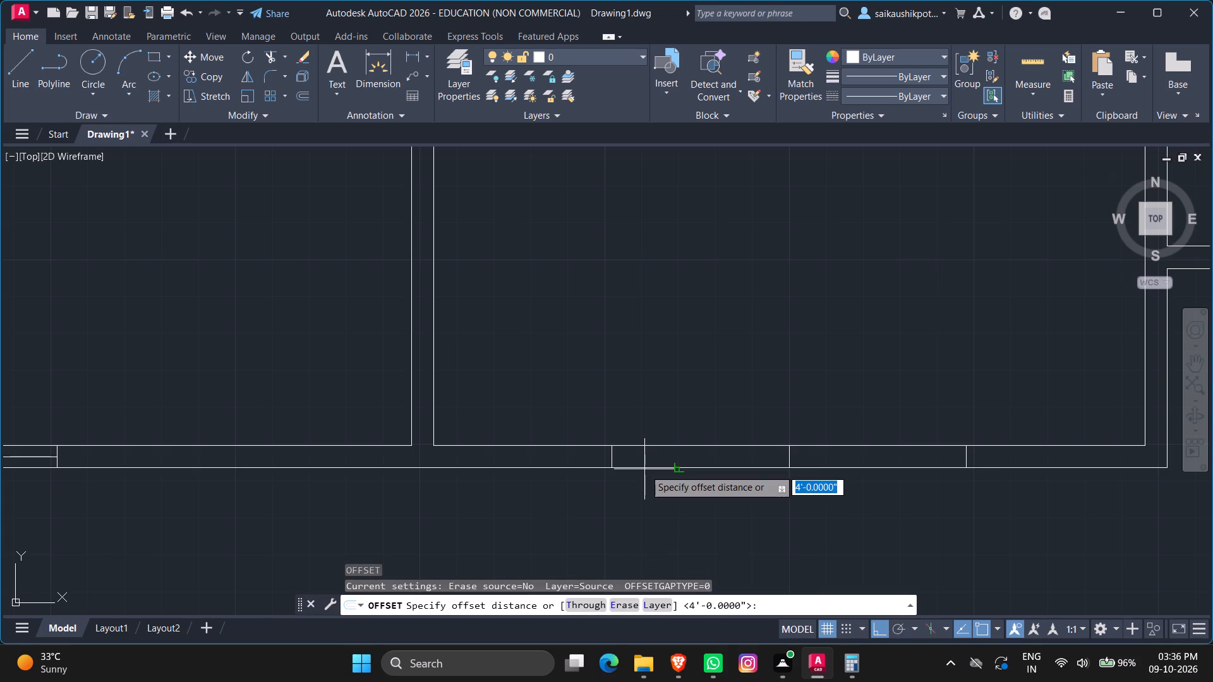
pyautogui.press('6')
pyautogui.press('BackSpace')
pyautogui.press('3')
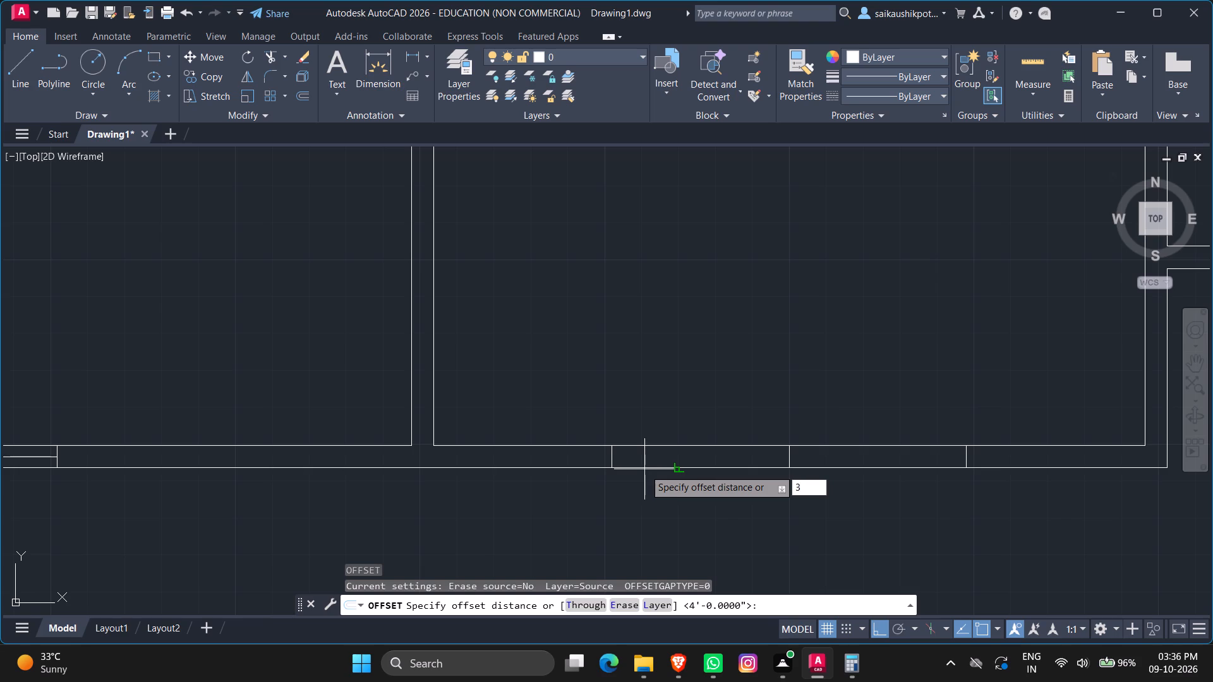
pyautogui.hotkey('shift', '"')
pyautogui.press('Return')
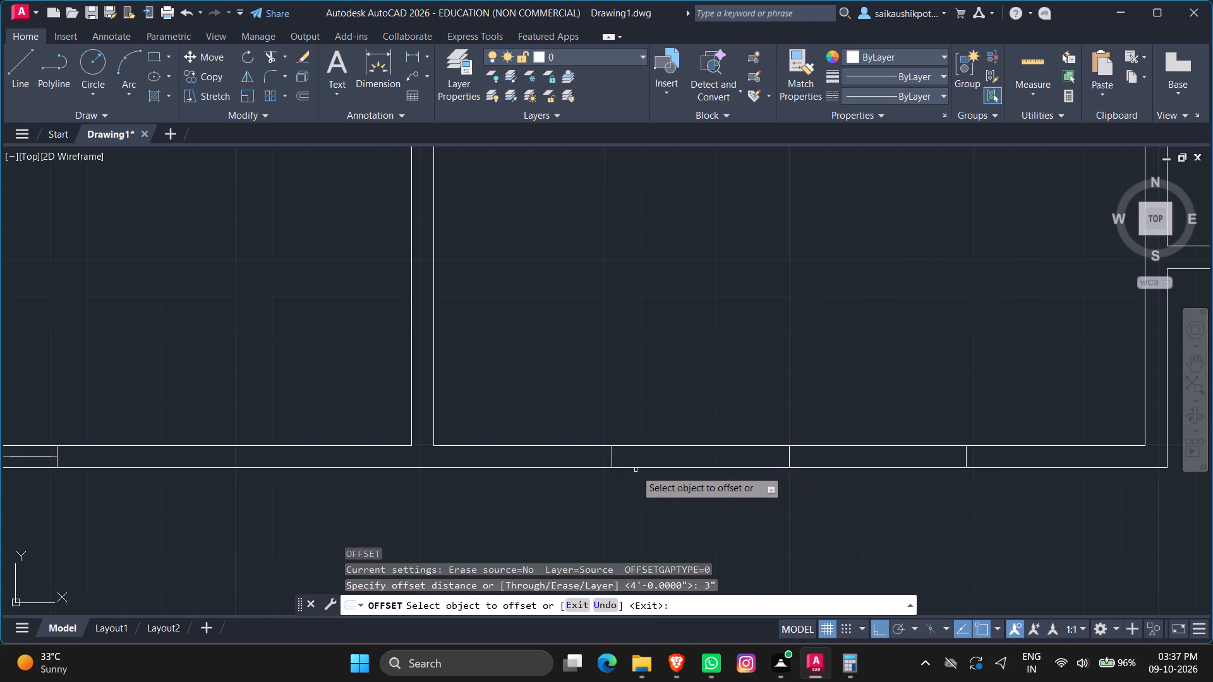
pyautogui.click(666, 446)
pyautogui.click(670, 472)
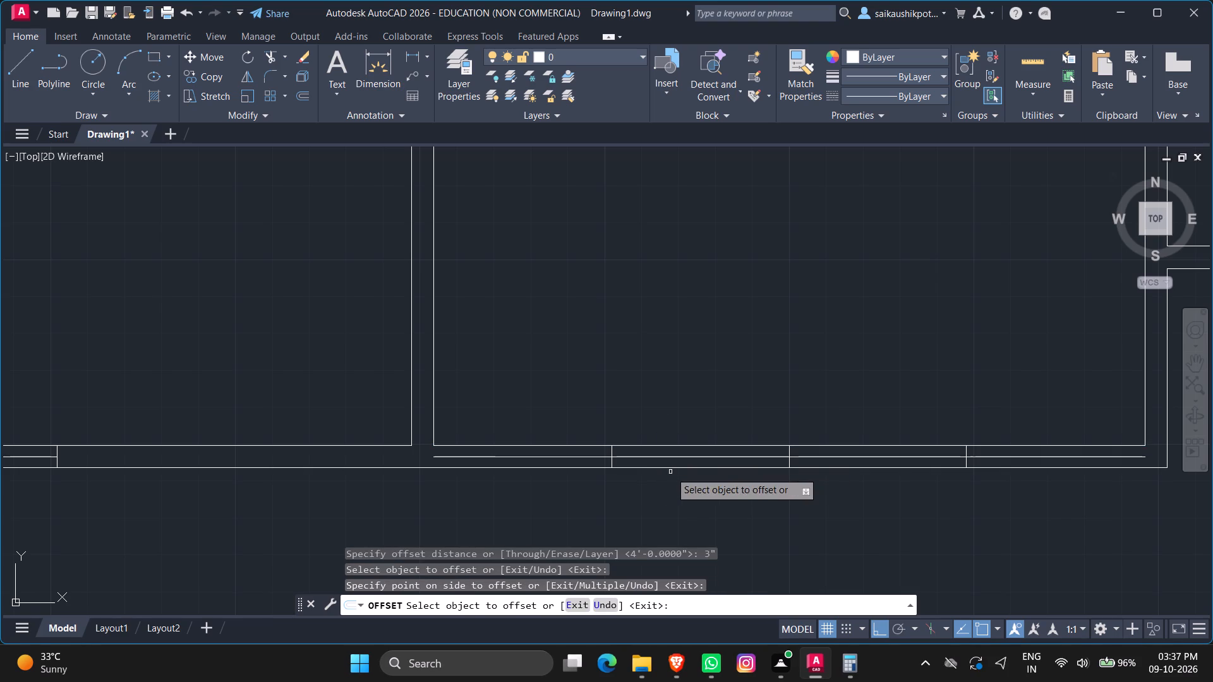
pyautogui.press('Escape')
pyautogui.press('Escape')
pyautogui.press('Escape')
pyautogui.press('Escape')
pyautogui.press('Escape')
# Trim the new centre line beyond the window's west and east end marks in that room's south wall.
pyautogui.write('TR')
pyautogui.press('Return')
pyautogui.press('Return')
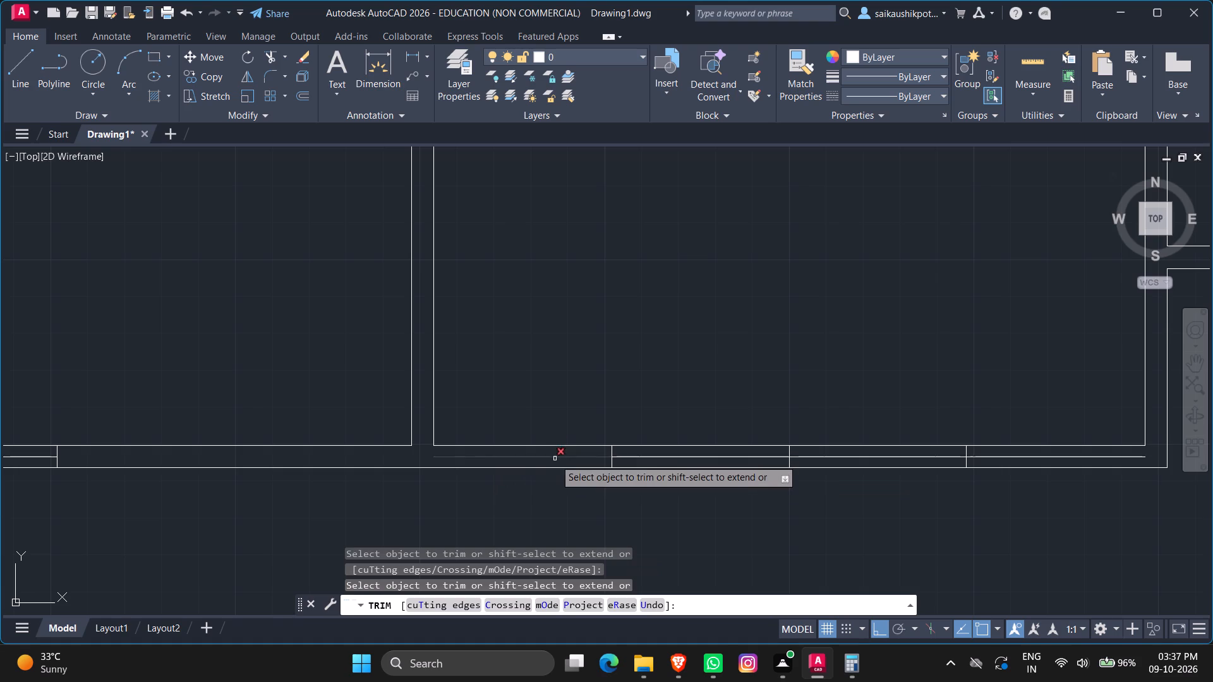
pyautogui.click(553, 460)
pyautogui.click(552, 455)
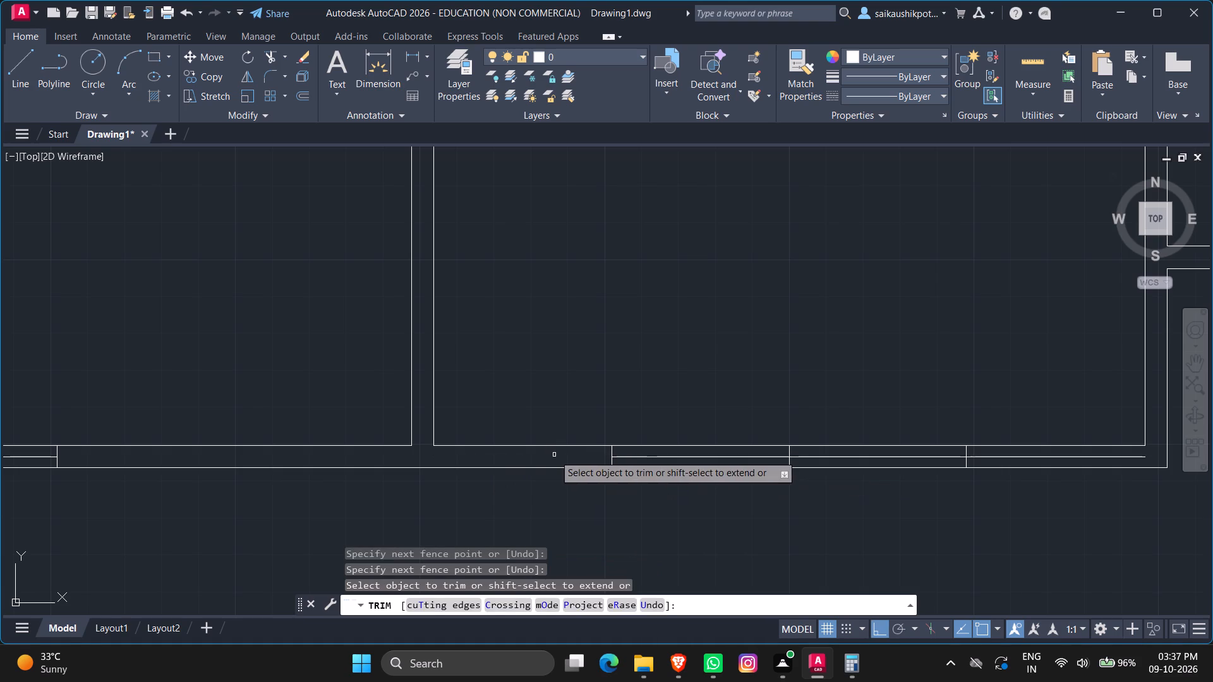
pyautogui.click(986, 458)
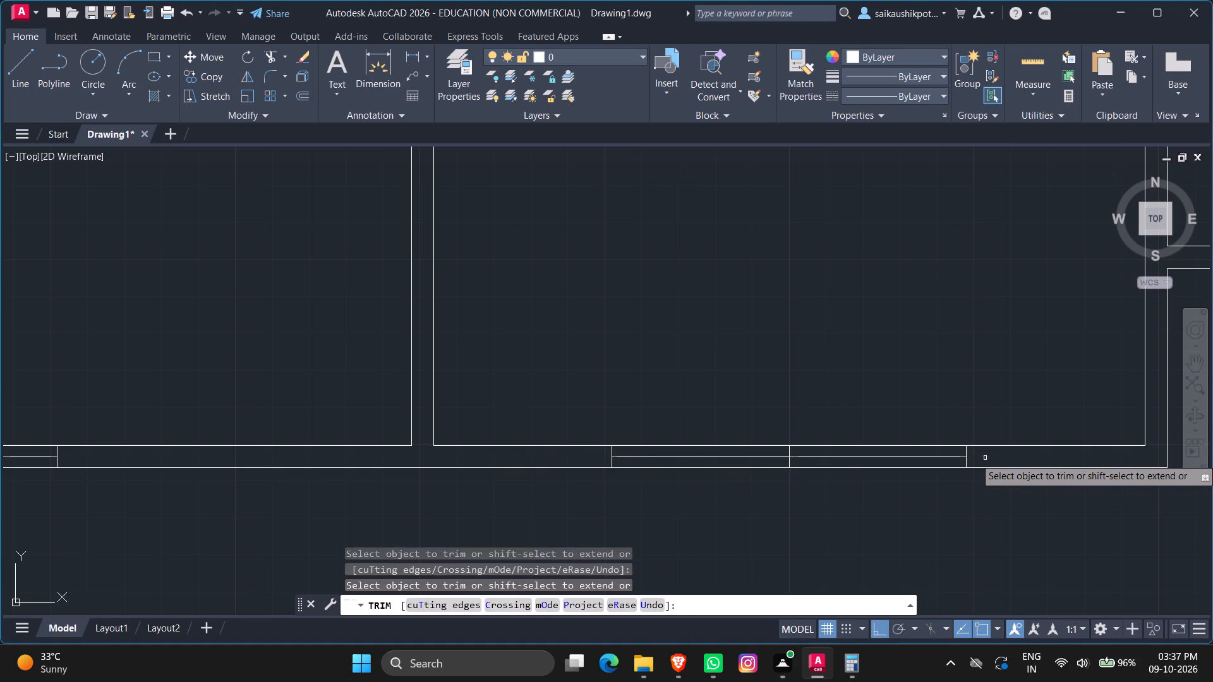
pyautogui.press('Escape')
# Draw a line across the recessed south wall of the next room to the east, from its inner line's midpoint to the outer line.
pyautogui.scroll(-3, 766, 481)
pyautogui.scroll(-2, 845, 470)
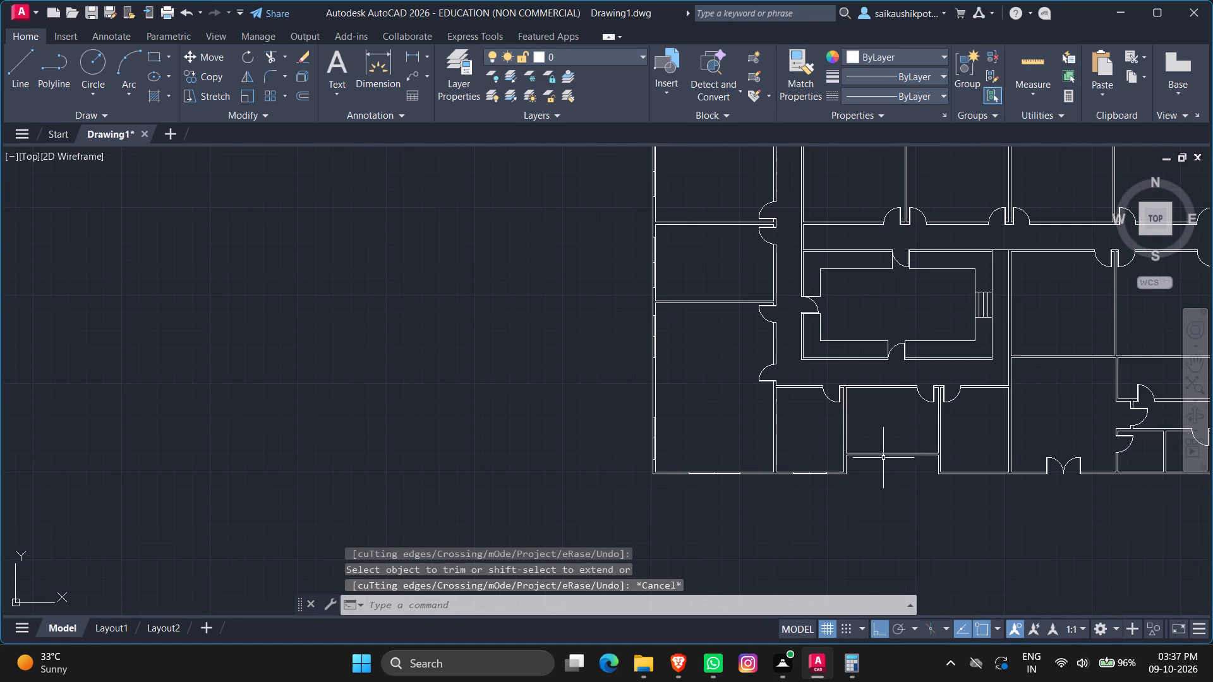
pyautogui.scroll(1, 887, 471)
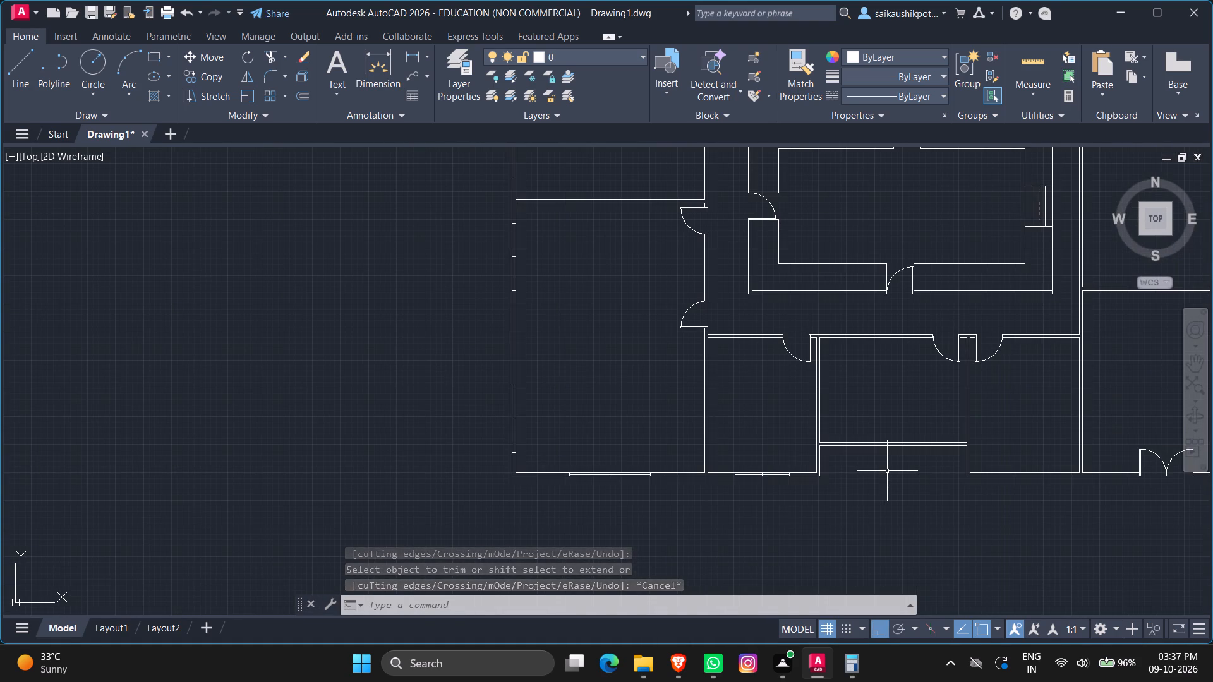
pyautogui.scroll(2, 887, 471)
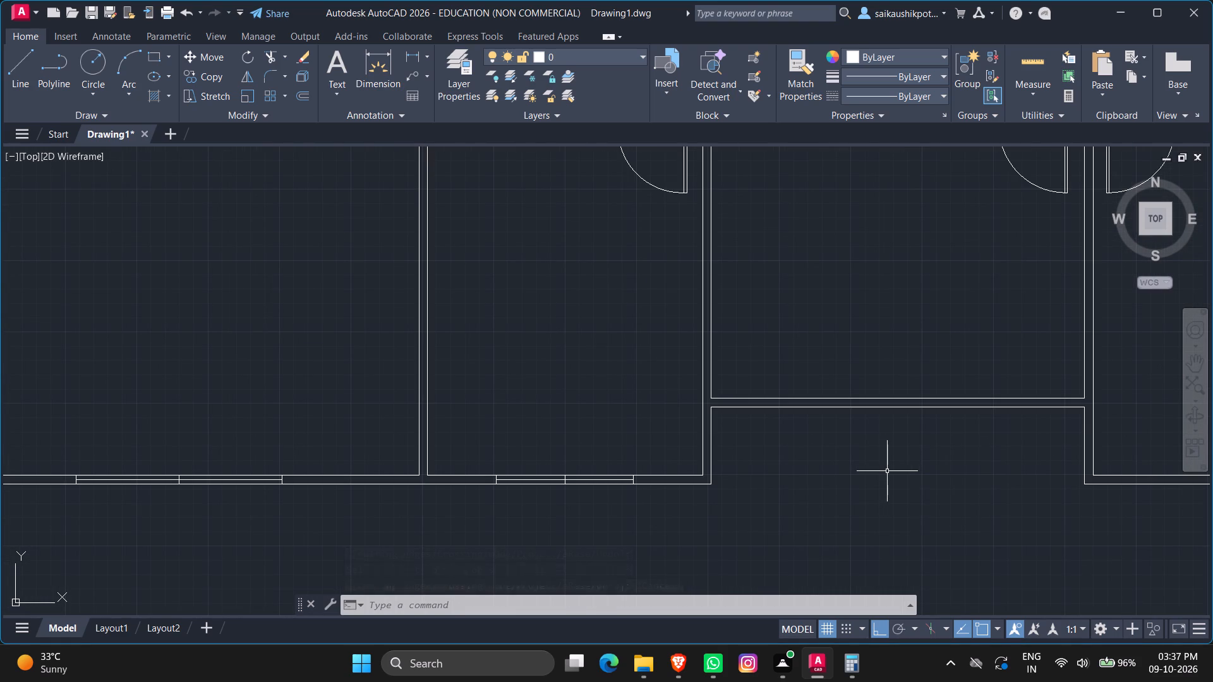
pyautogui.scroll(1, 887, 471)
pyautogui.scroll(-2, 887, 471)
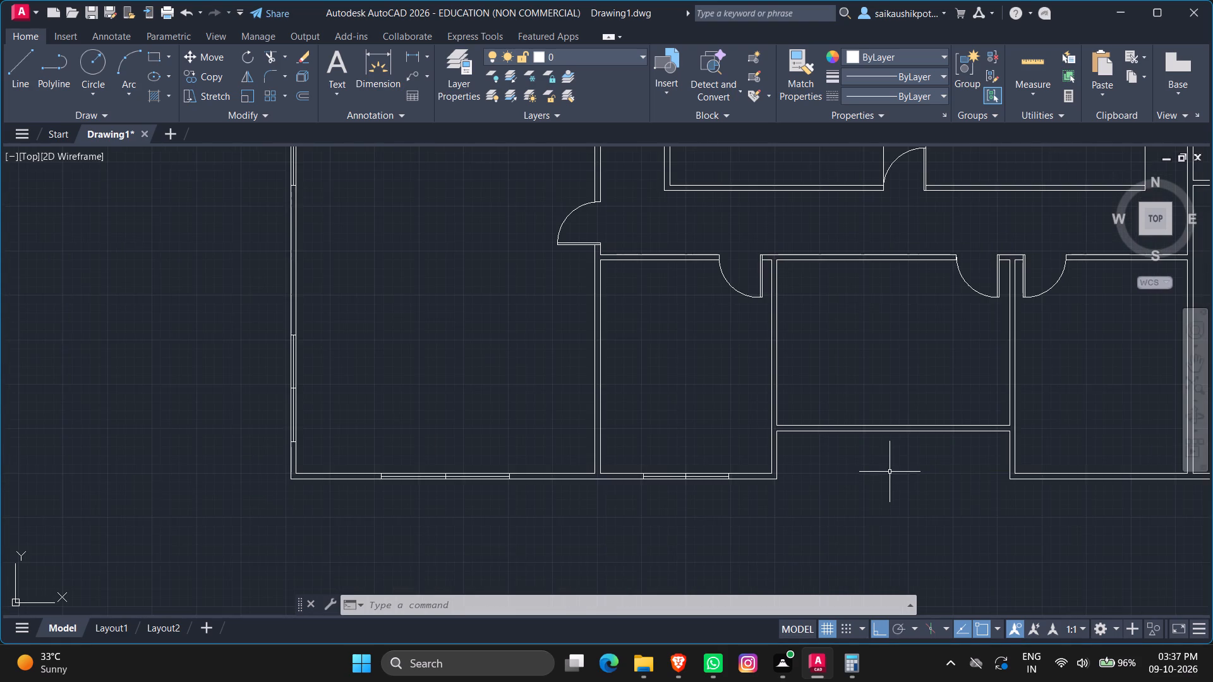
pyautogui.scroll(1, 927, 448)
pyautogui.press('Escape')
pyautogui.press('Escape')
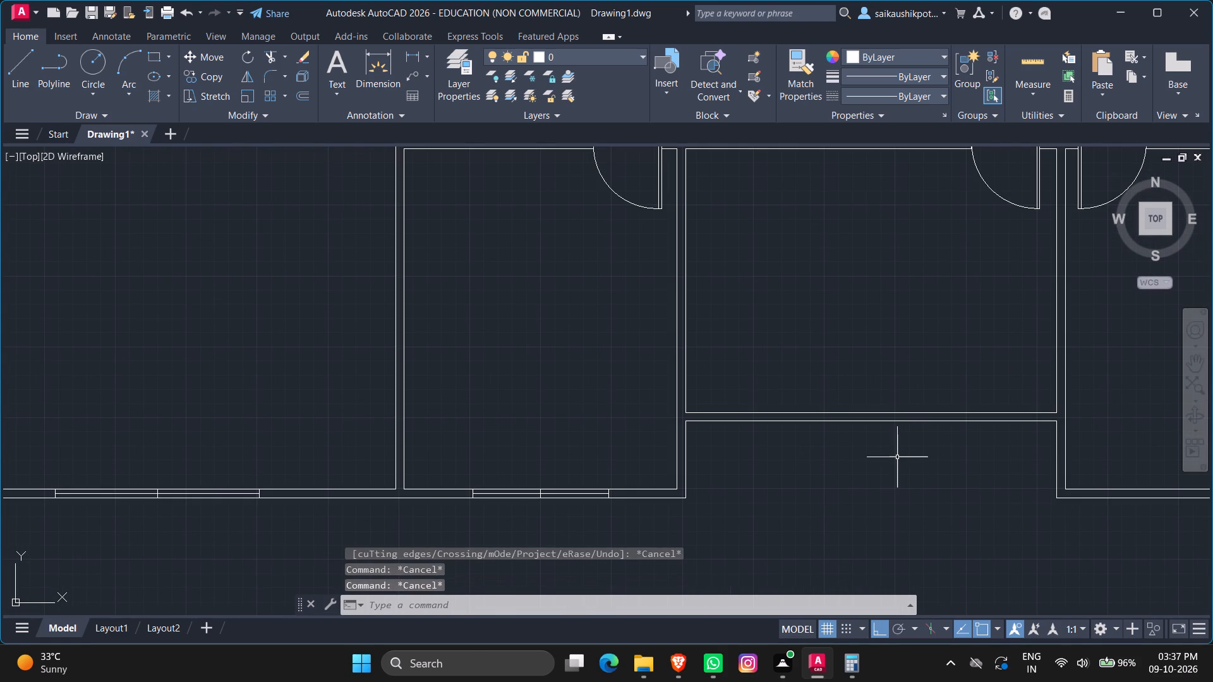
pyautogui.press('l')
pyautogui.press('Return')
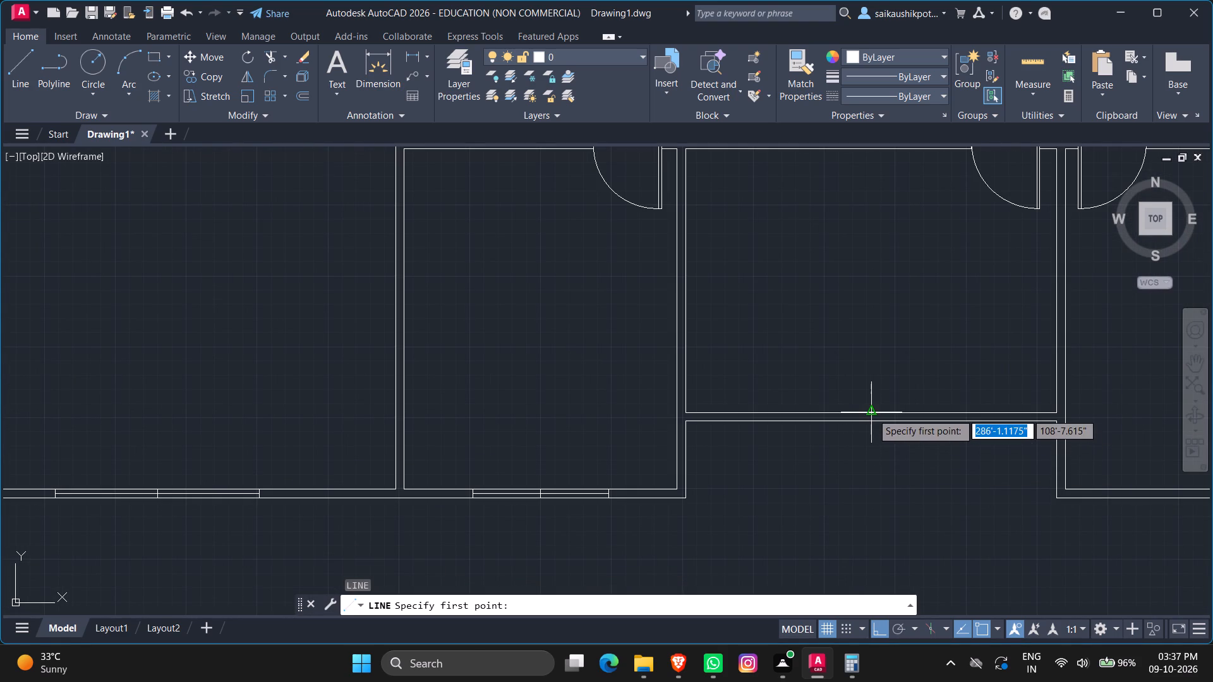
pyautogui.click(871, 412)
pyautogui.scroll(2, 876, 433)
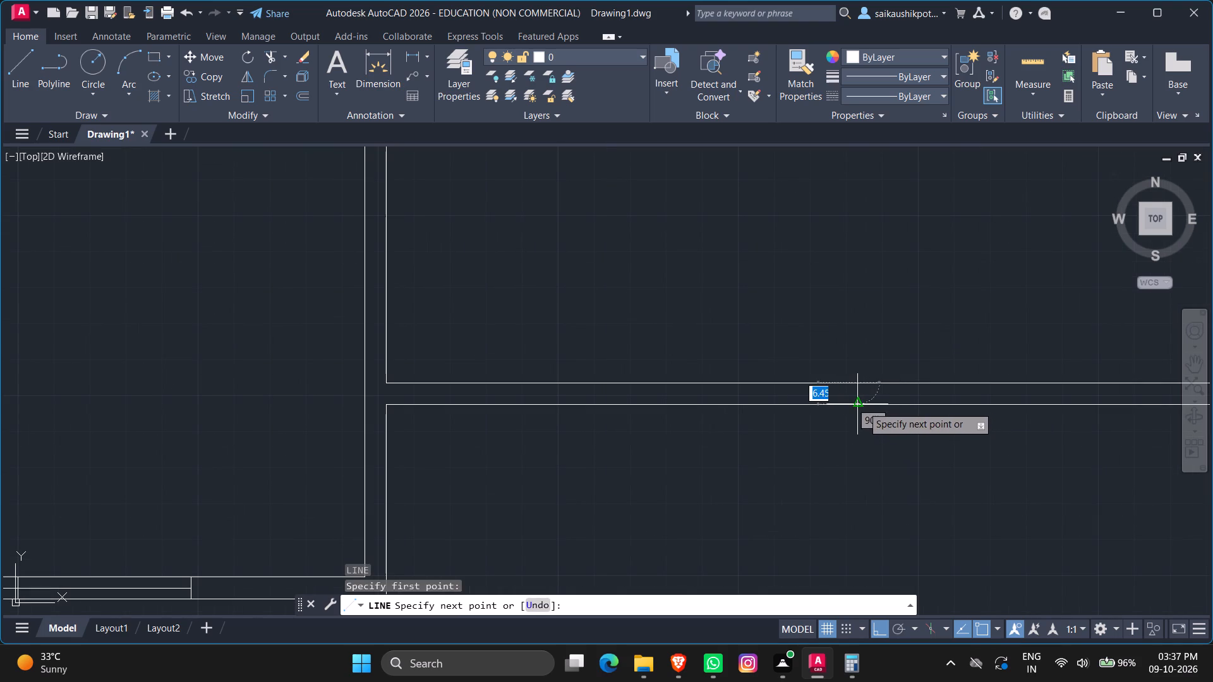
pyautogui.click(861, 406)
pyautogui.press('Escape')
pyautogui.press('Escape')
pyautogui.press('Escape')
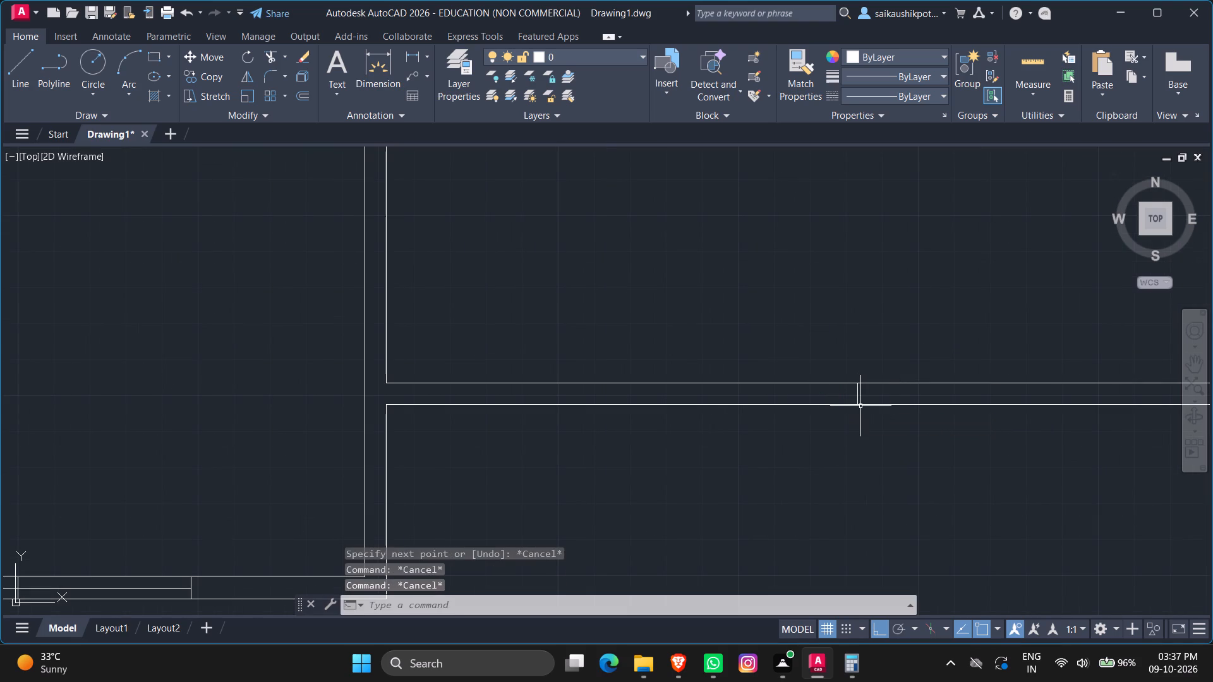
# Offset the middle mark in the recessed south wall 4' to the east and 4' to the west.
pyautogui.scroll(-3, 836, 469)
pyautogui.press('Escape')
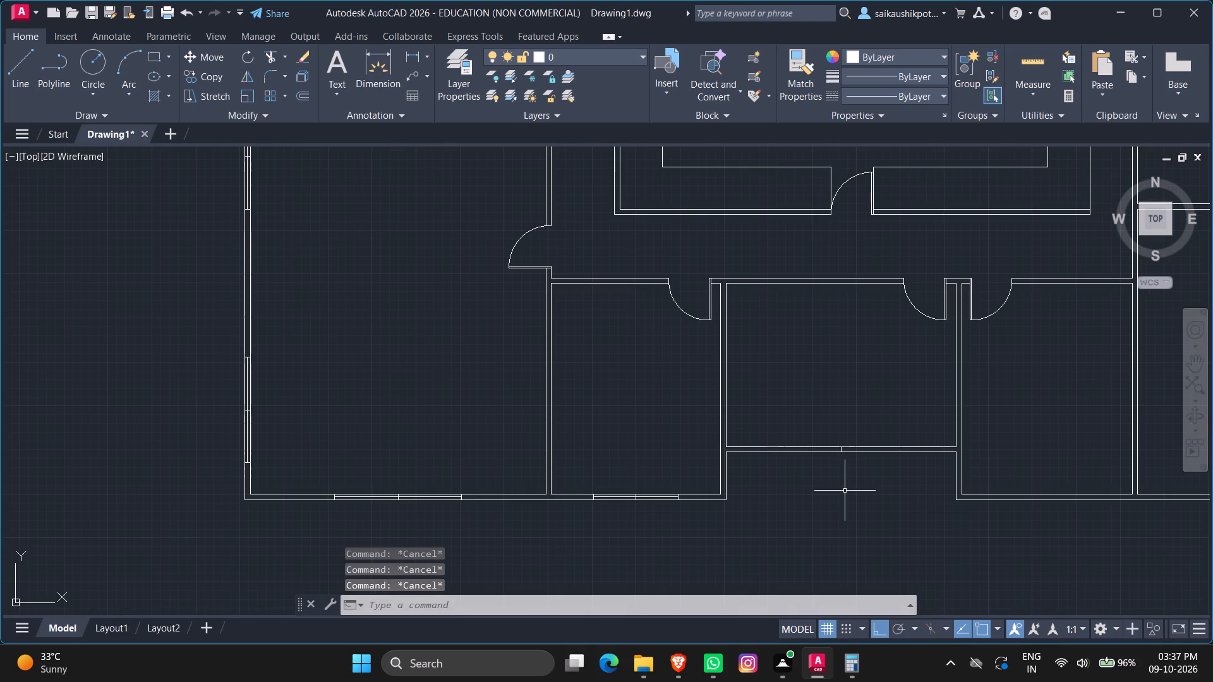
pyautogui.press('Escape')
pyautogui.press('Escape')
pyautogui.press('o')
pyautogui.press('Return')
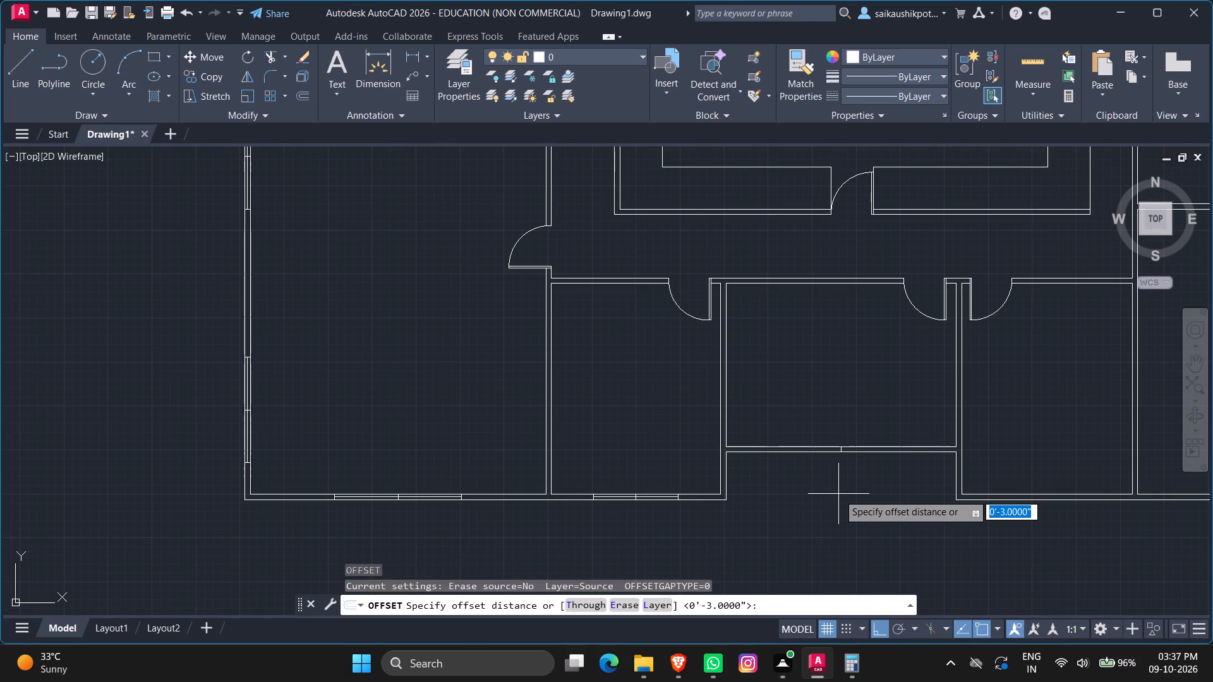
pyautogui.write("4'")
pyautogui.press('Return')
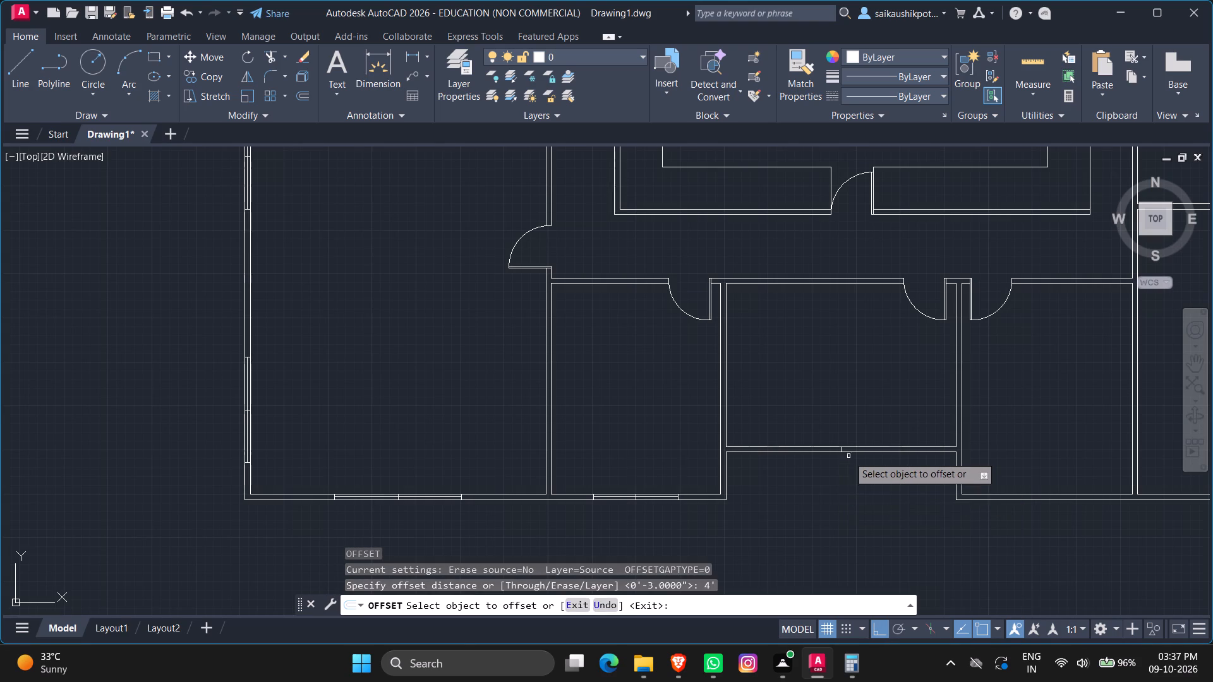
pyautogui.scroll(2, 848, 456)
pyautogui.click(827, 438)
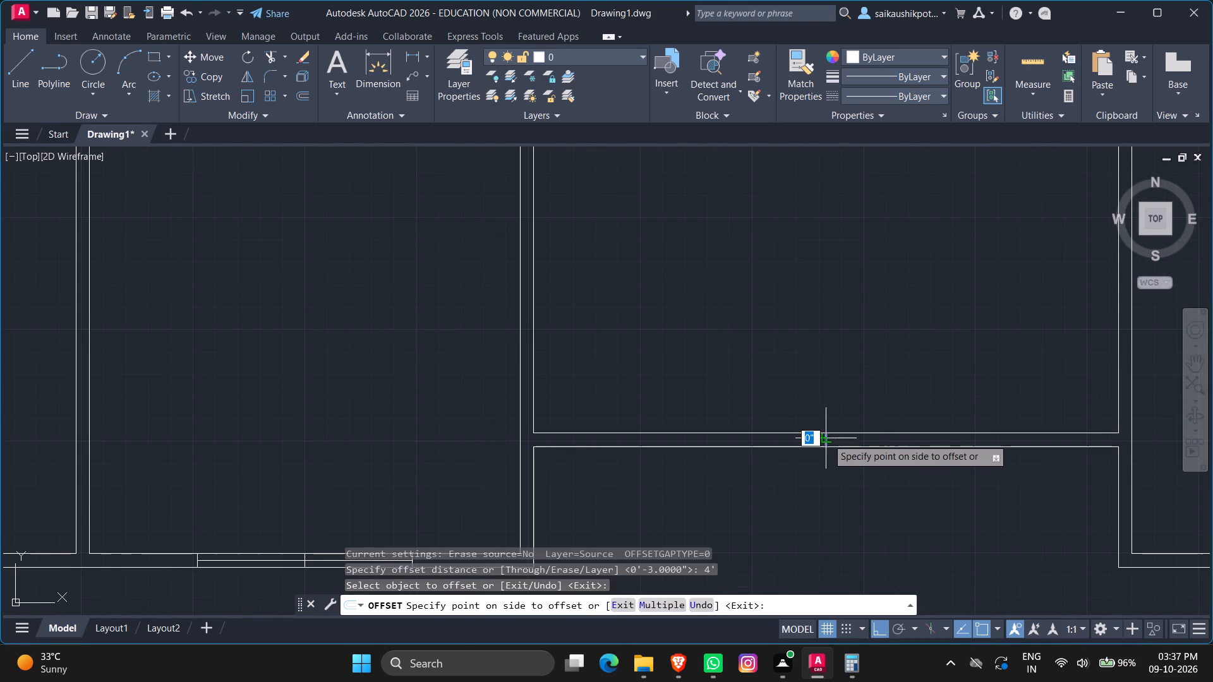
pyautogui.click(903, 484)
pyautogui.click(826, 441)
pyautogui.click(716, 490)
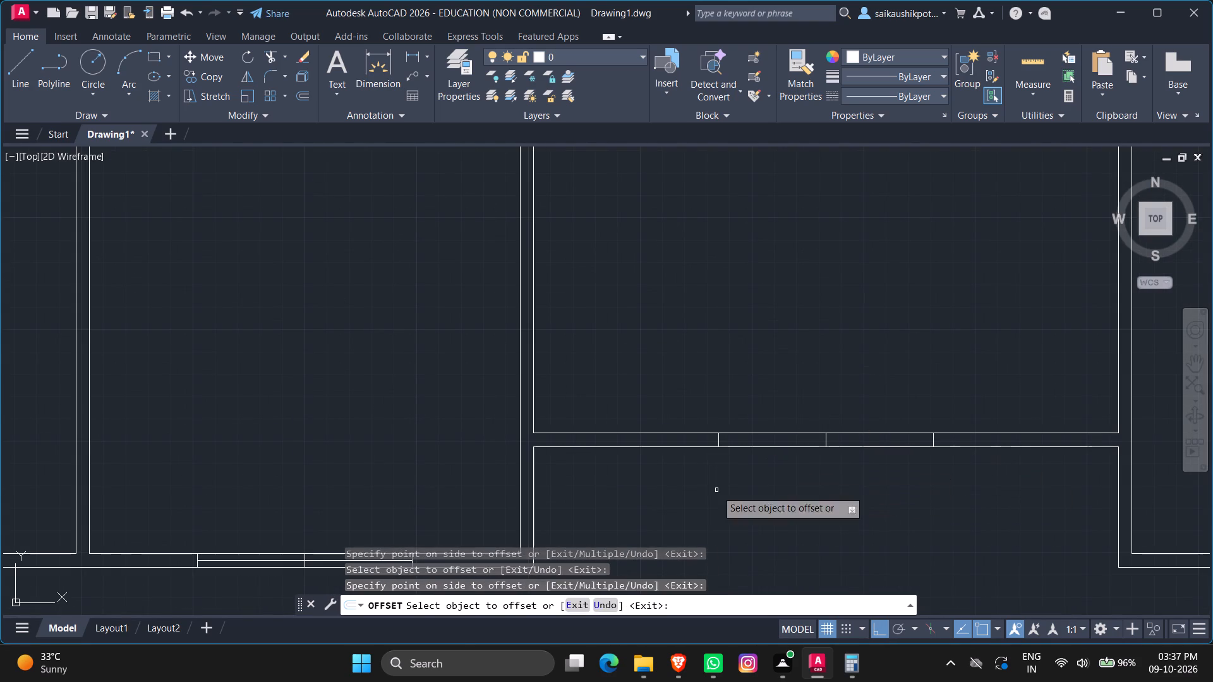
# Offset the inner line of the recessed south wall 3" south into the wall as the window's centre line.
pyautogui.press('Escape')
pyautogui.press('Escape')
pyautogui.press('Escape')
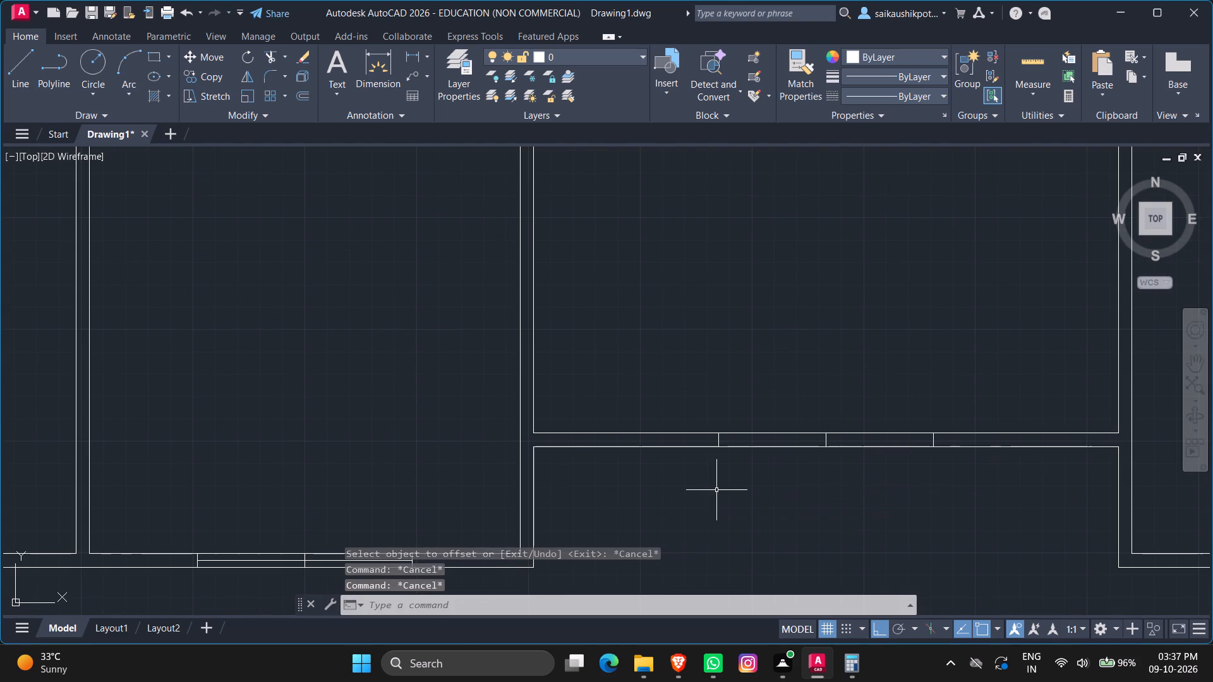
pyautogui.press('o')
pyautogui.press('Return')
pyautogui.press('3')
pyautogui.hotkey('shift', '"')
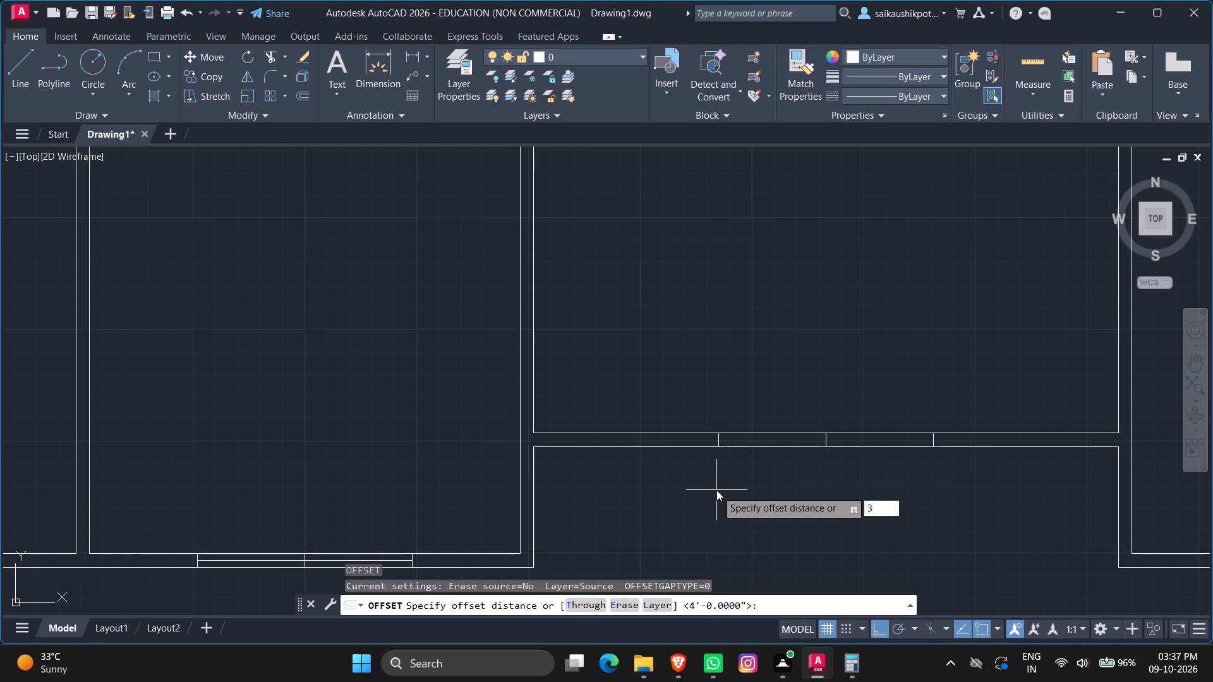
pyautogui.press('Return')
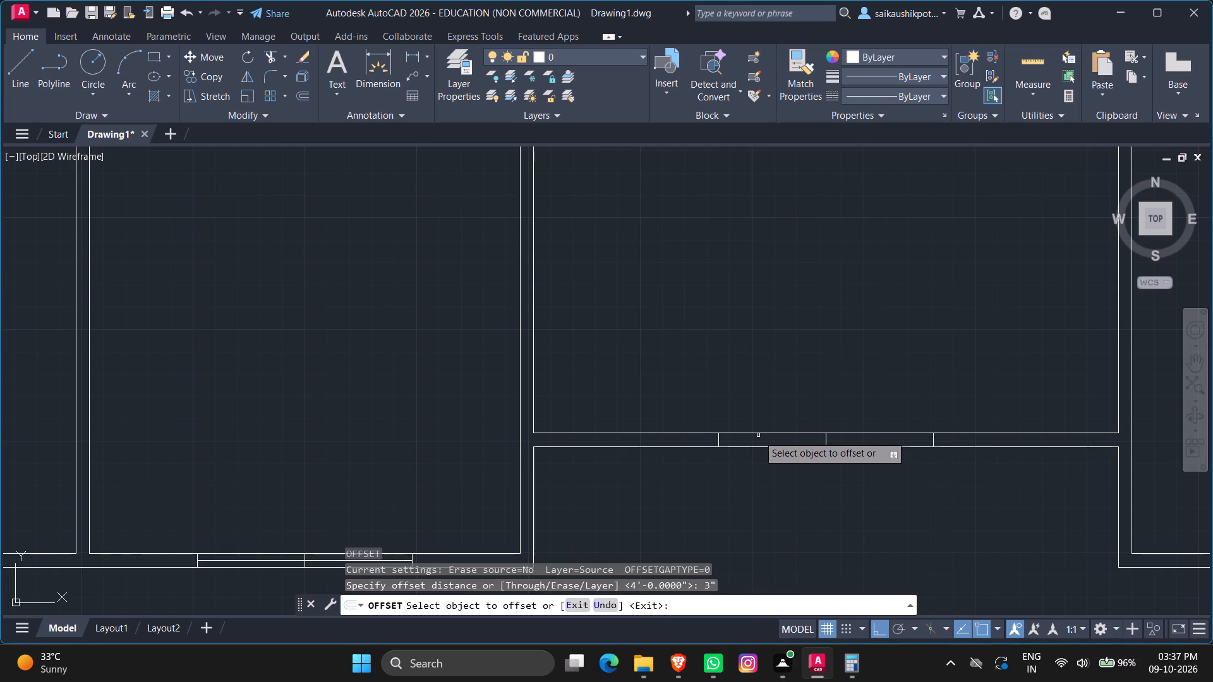
pyautogui.click(755, 433)
pyautogui.click(756, 480)
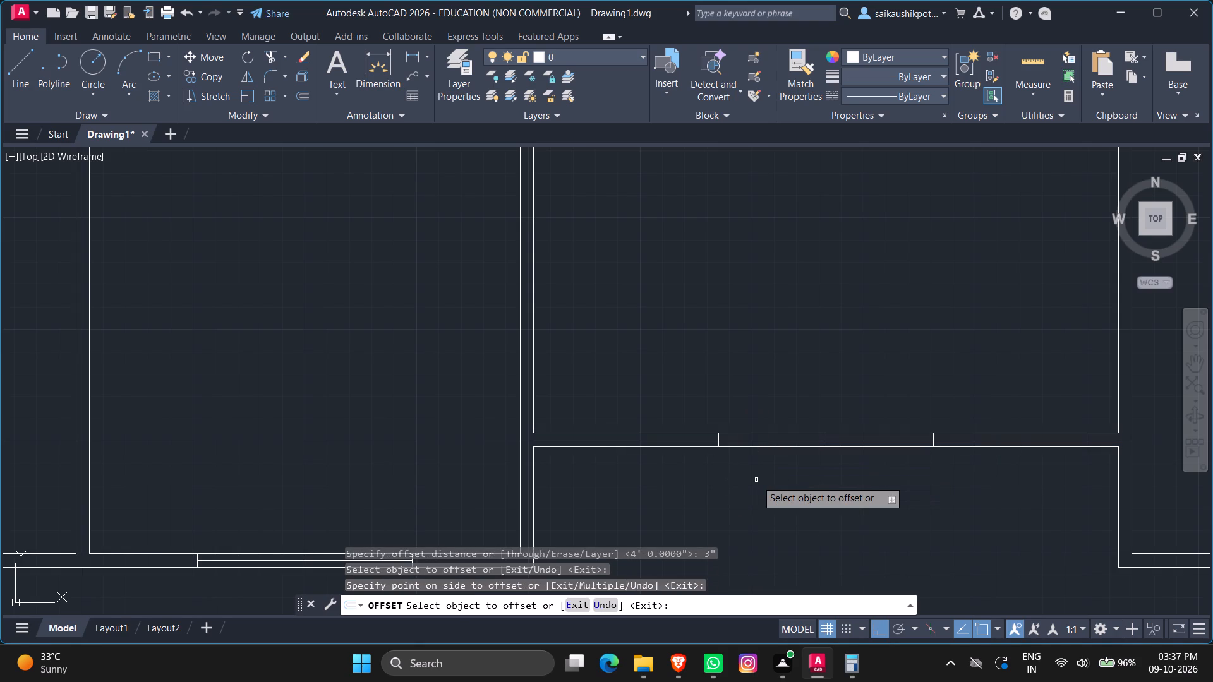
pyautogui.press('Escape')
pyautogui.press('Escape')
# Trim the new centre line beyond the window's west and east end marks in the recessed south wall.
pyautogui.write('TR')
pyautogui.press('Return')
pyautogui.press('Return')
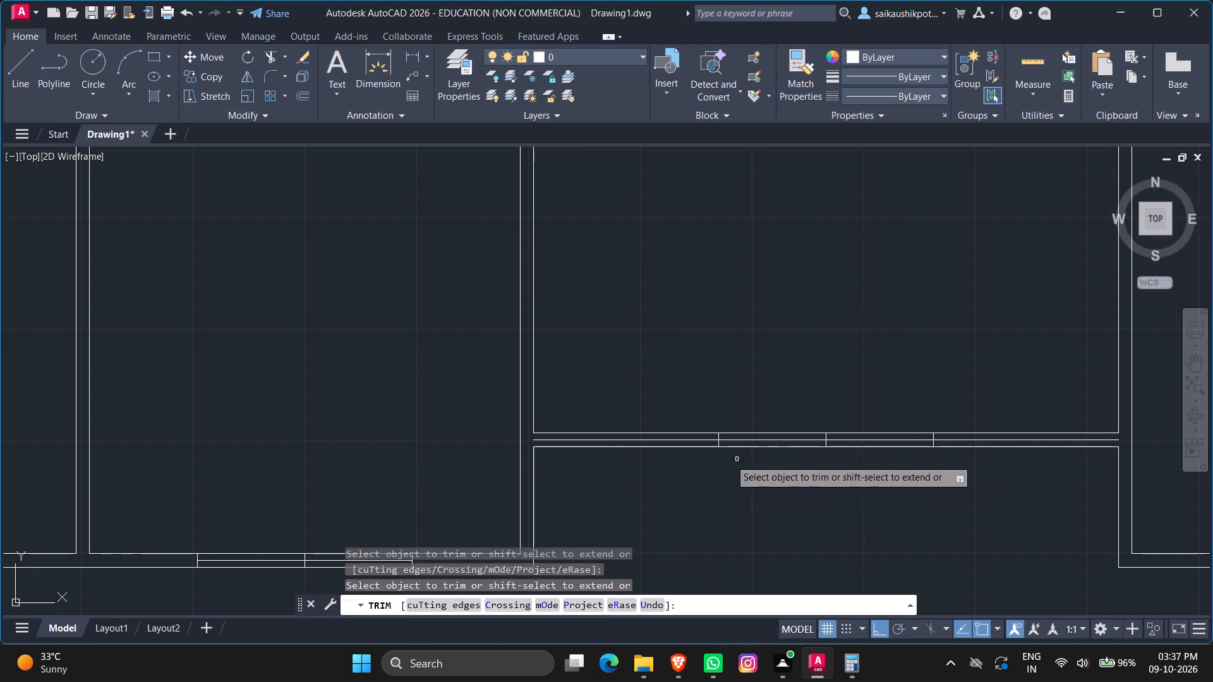
pyautogui.click(706, 441)
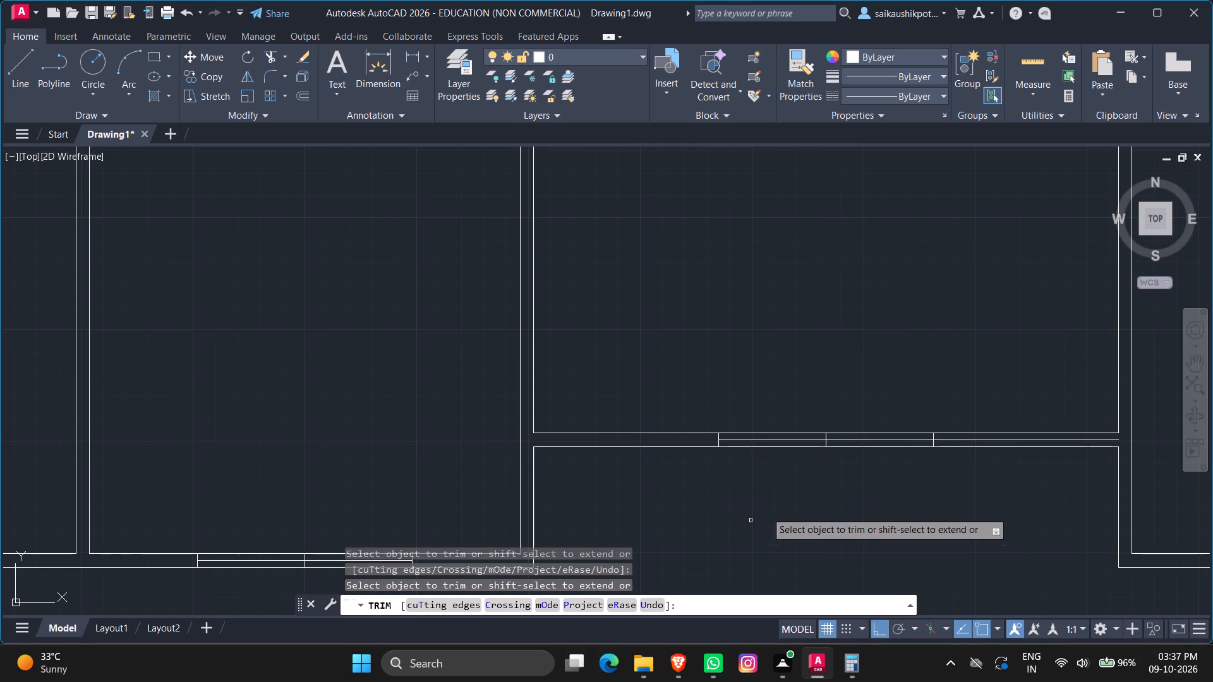
pyautogui.click(943, 441)
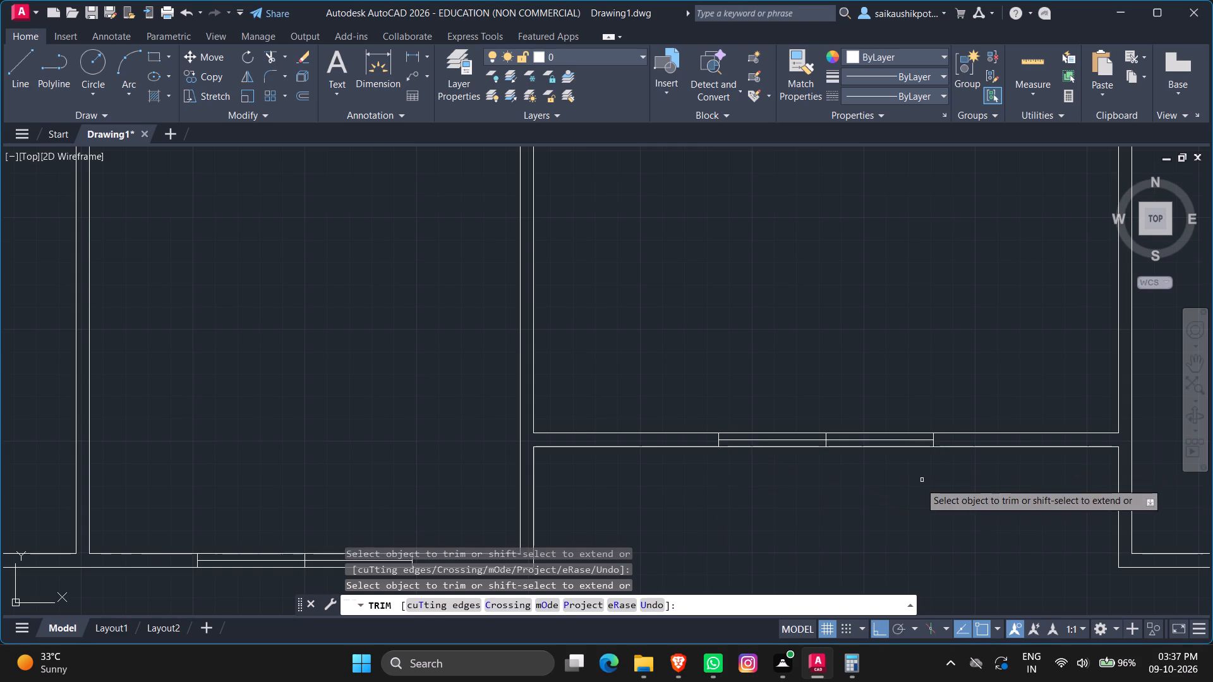
pyautogui.press('Escape')
# Draw a line across the south wall of the room east of the recess, from its inner line's midpoint to the outer line.
pyautogui.scroll(-1, 852, 556)
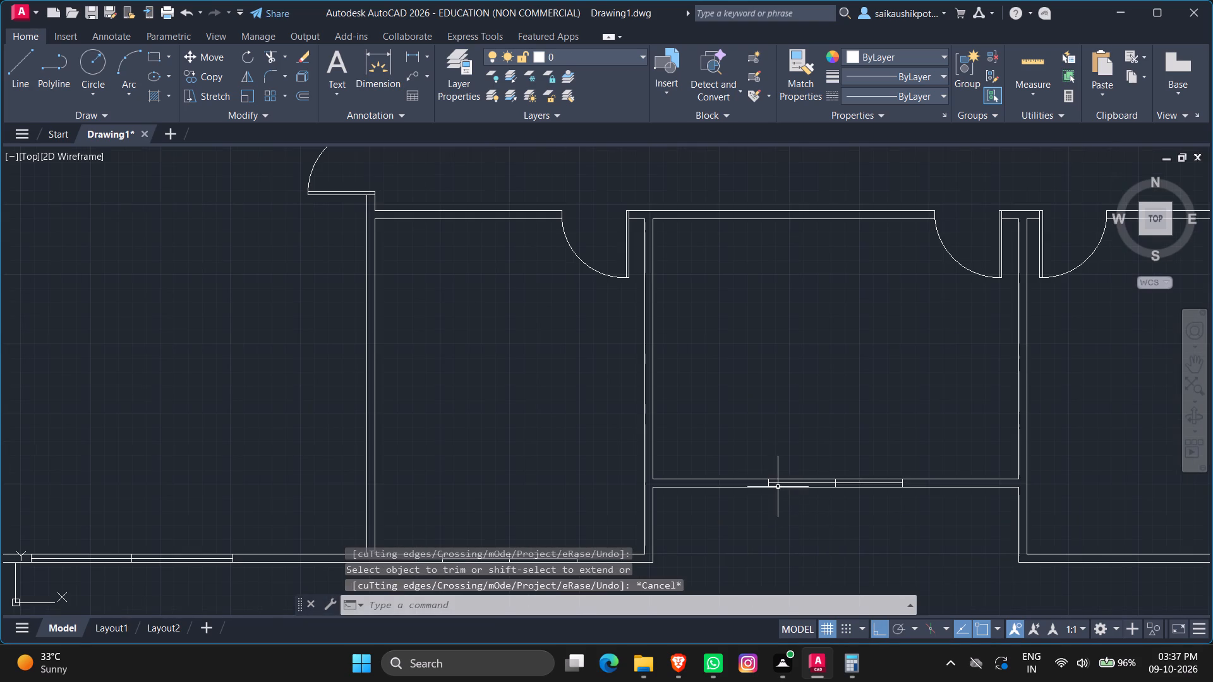
pyautogui.scroll(-2, 756, 422)
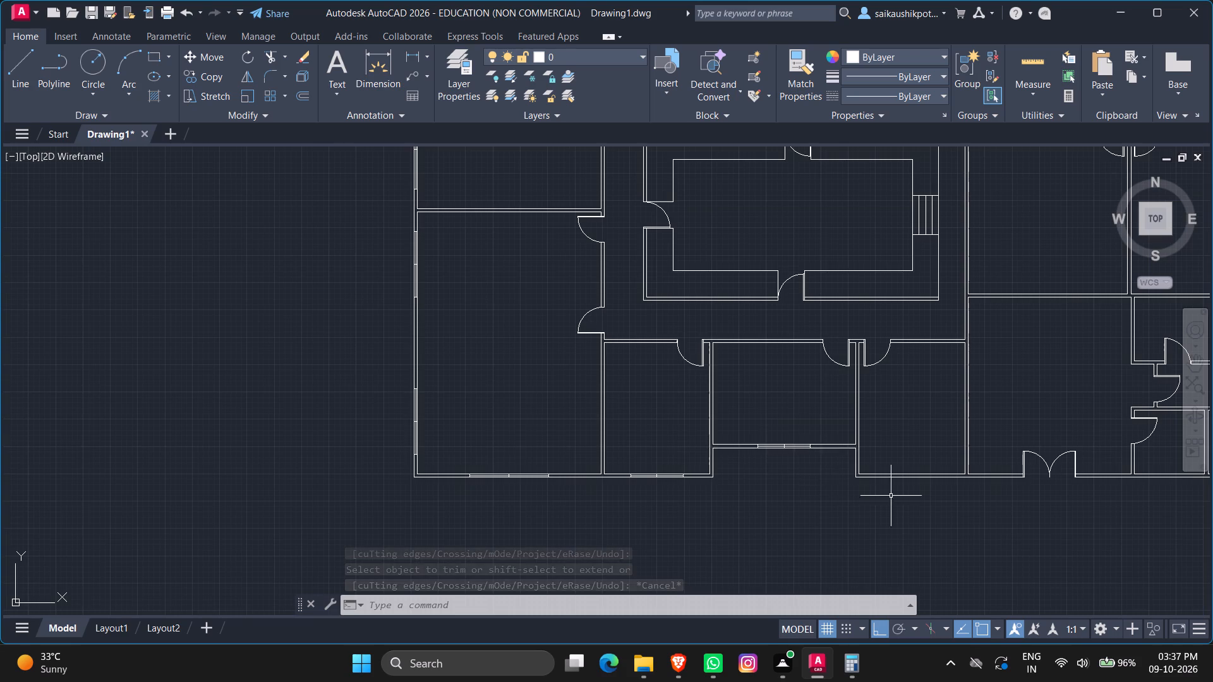
pyautogui.scroll(-1, 759, 446)
pyautogui.scroll(4, 900, 463)
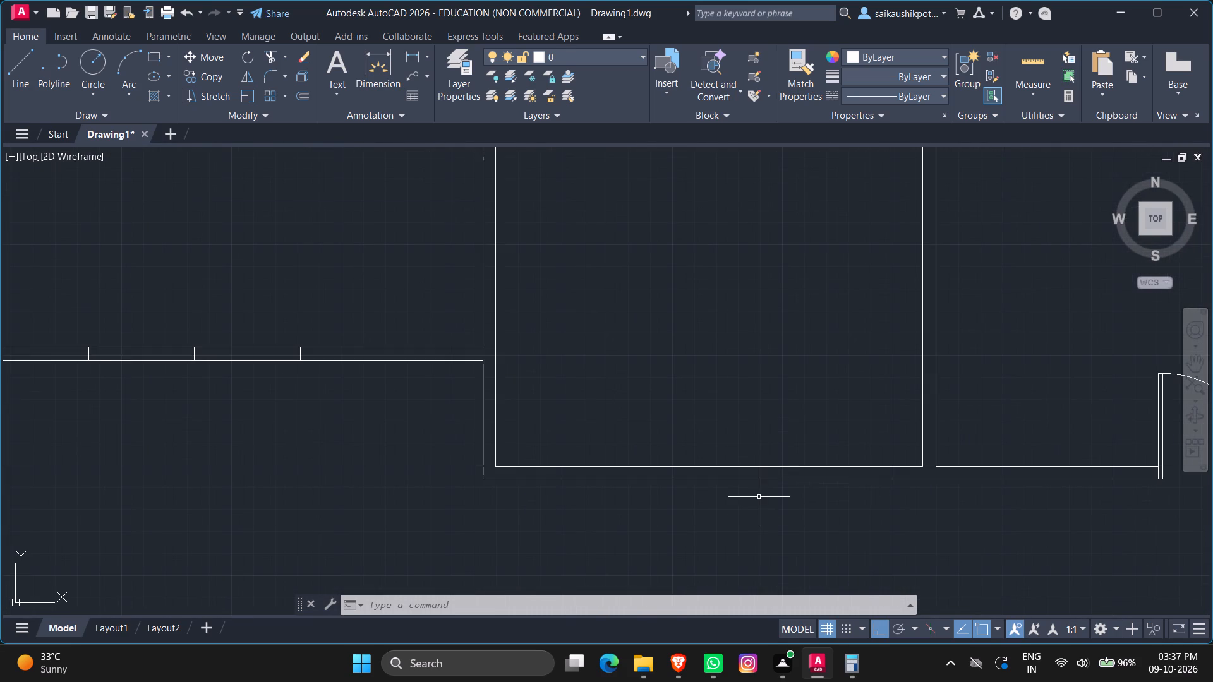
pyautogui.press('l')
pyautogui.press('Return')
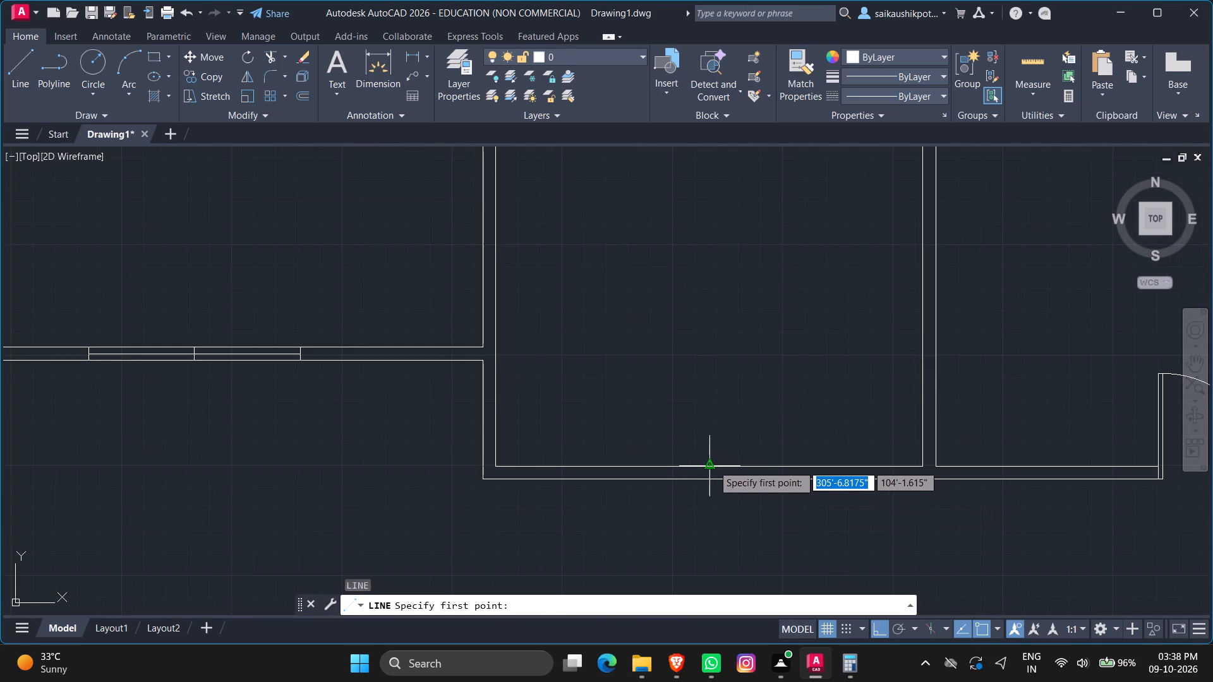
pyautogui.click(711, 465)
pyautogui.scroll(4, 709, 480)
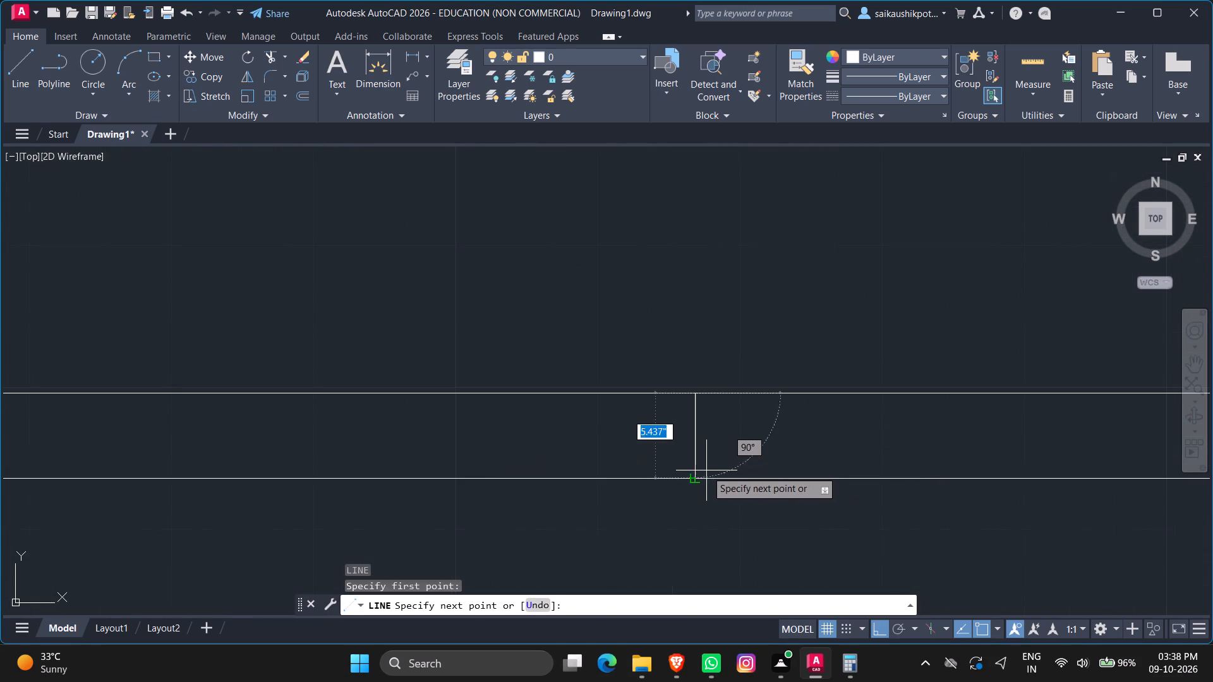
pyautogui.click(701, 477)
pyautogui.press('Escape')
pyautogui.press('Escape')
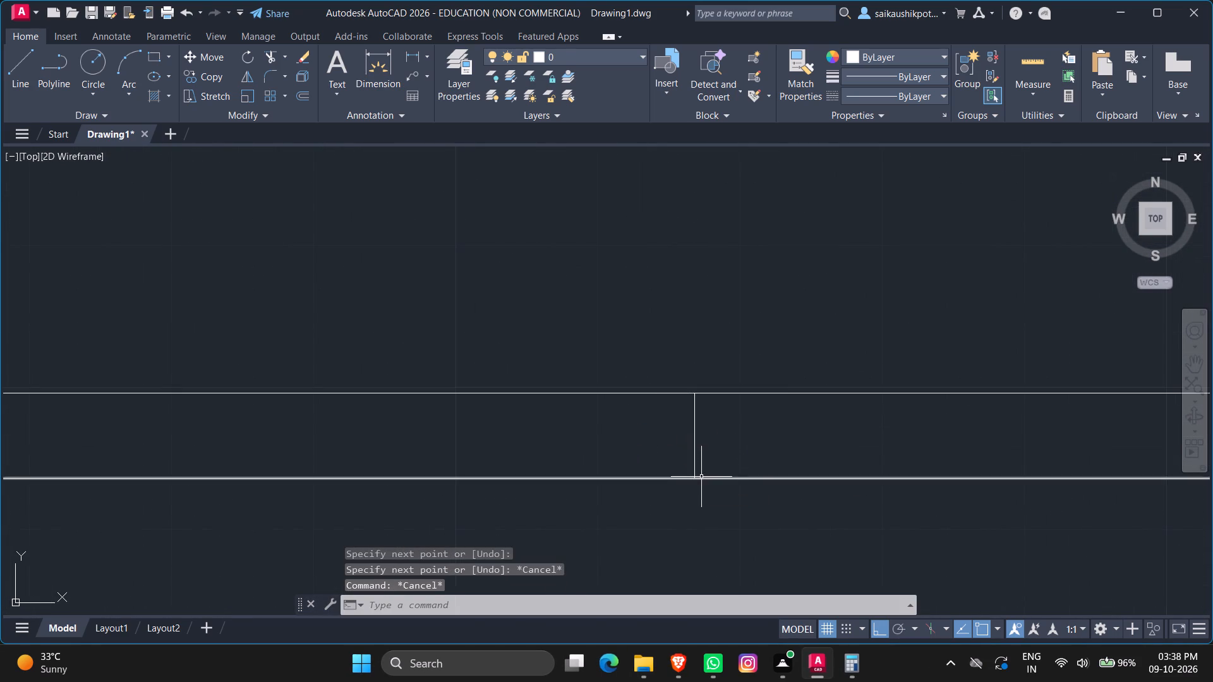
# Offset the middle mark in that room's south wall 4' to the east and 4' to the west.
pyautogui.scroll(-2, 701, 477)
pyautogui.scroll(-1, 725, 422)
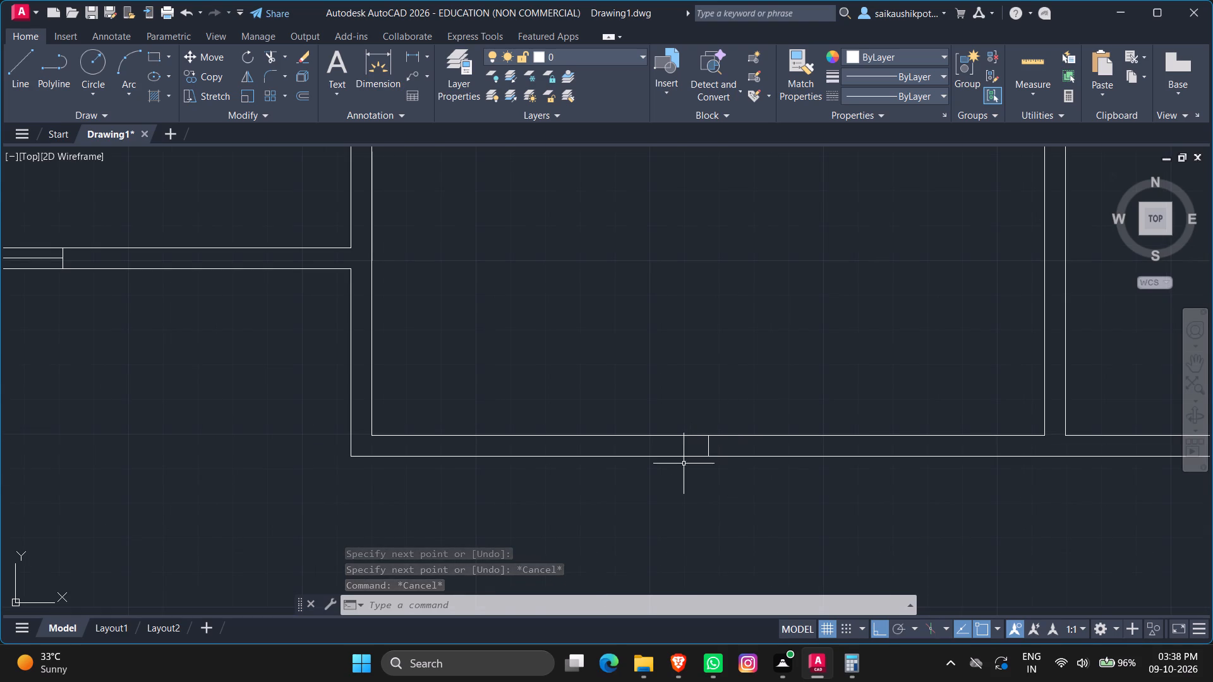
pyautogui.press('Escape')
pyautogui.press('Escape')
pyautogui.press('Escape')
pyautogui.press('Escape')
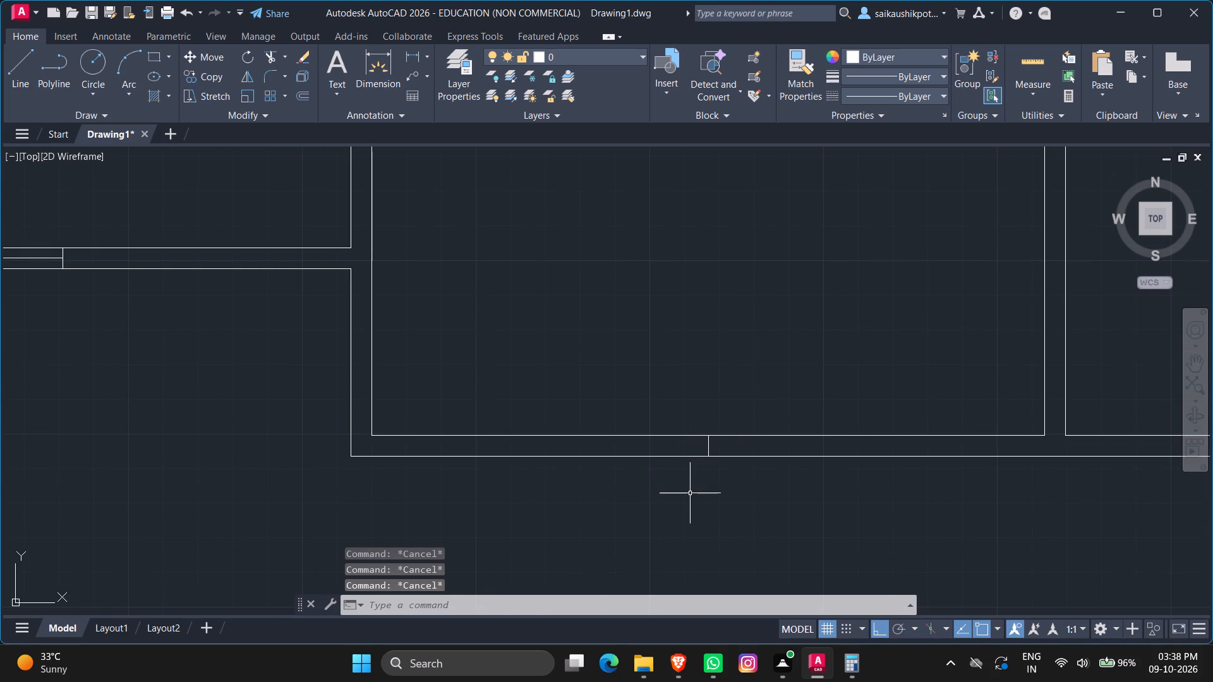
pyautogui.press('Escape')
pyautogui.press('Escape')
pyautogui.press('o')
pyautogui.press('Return')
pyautogui.write("4'")
pyautogui.press('Return')
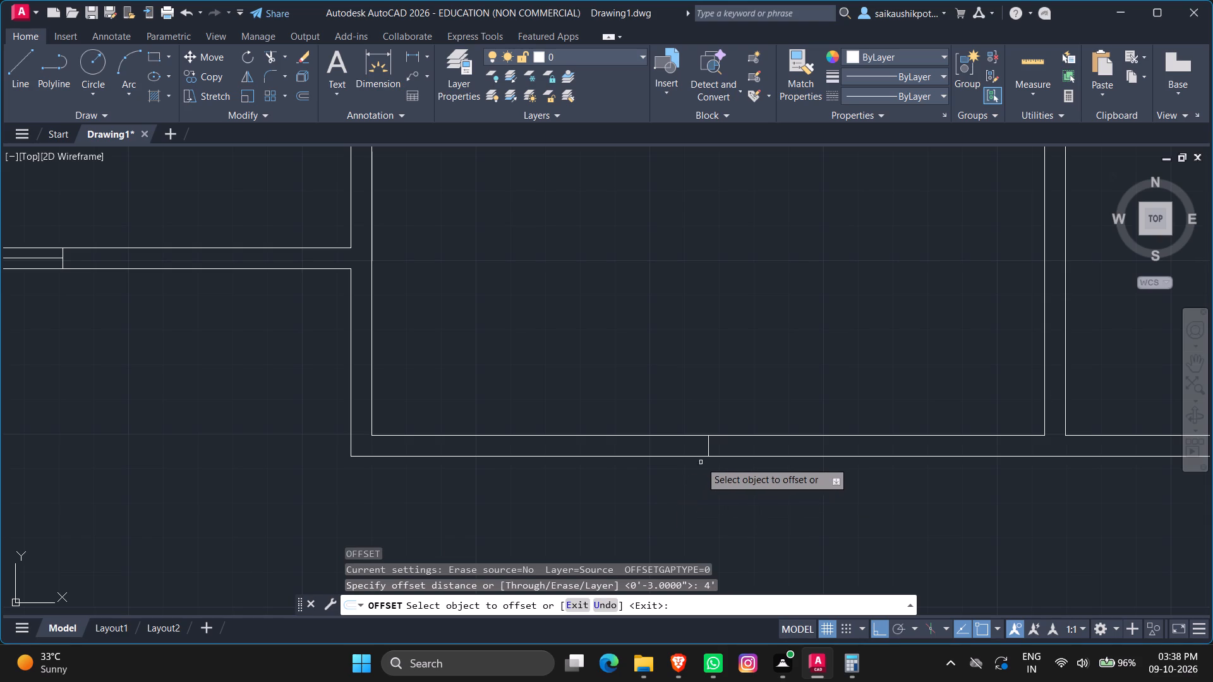
pyautogui.click(709, 453)
pyautogui.click(813, 481)
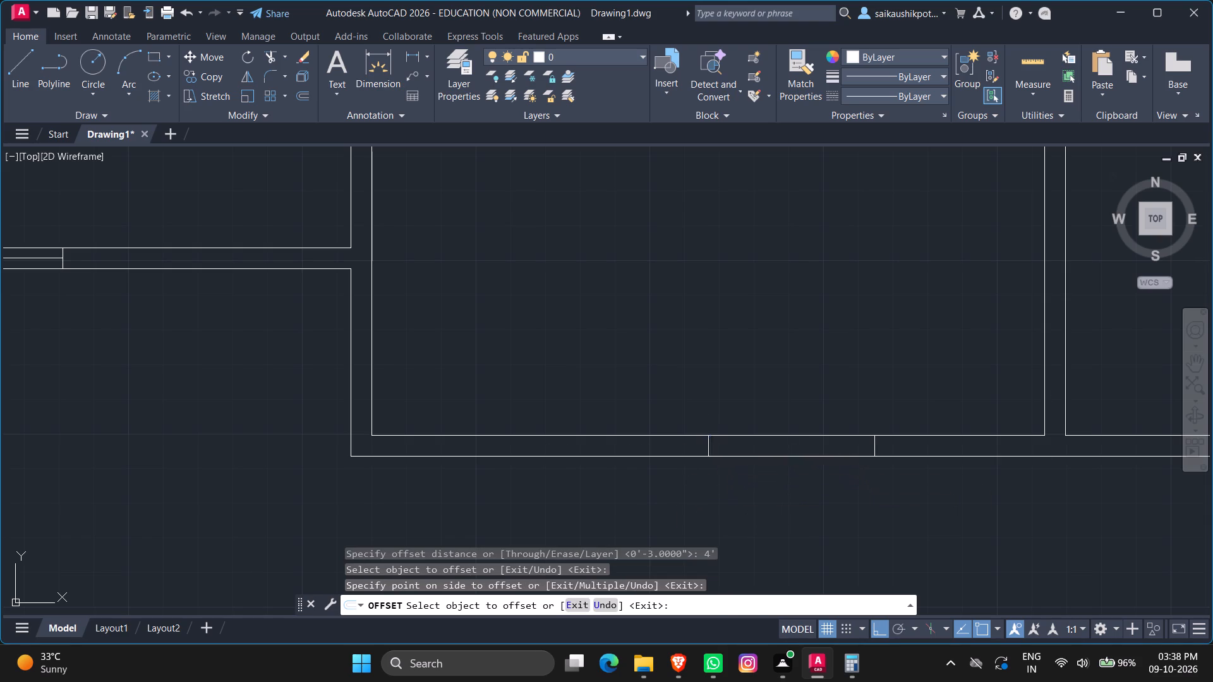
pyautogui.click(708, 445)
pyautogui.click(507, 471)
pyautogui.press('Escape')
pyautogui.press('Escape')
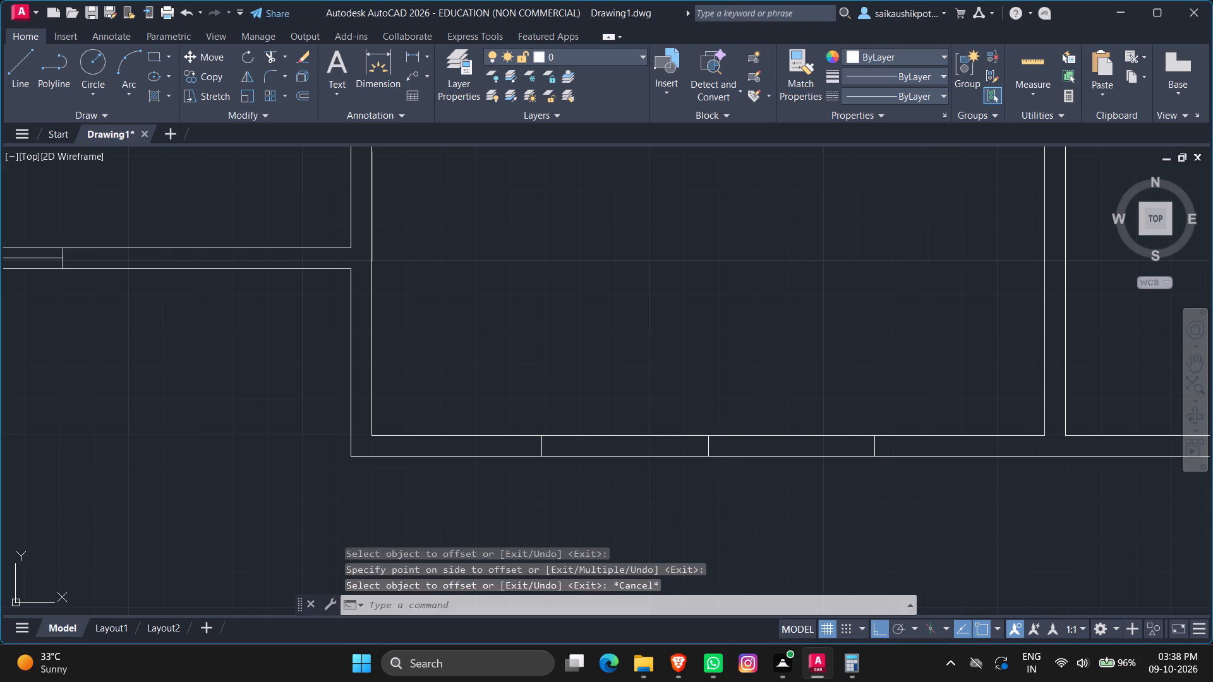
# Offset the inner line of that room's south wall 3" south into the wall as the window's centre line.
pyautogui.press('o')
pyautogui.press('Return')
pyautogui.press('3')
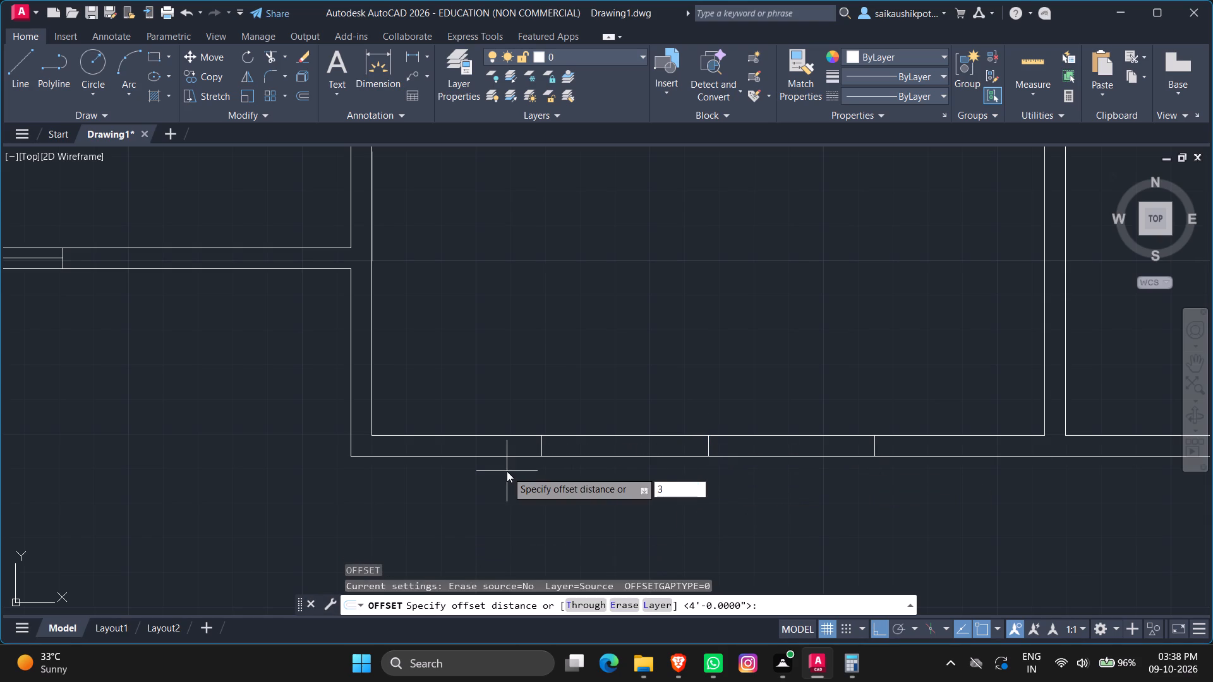
pyautogui.hotkey('shift', '"')
pyautogui.press('Return')
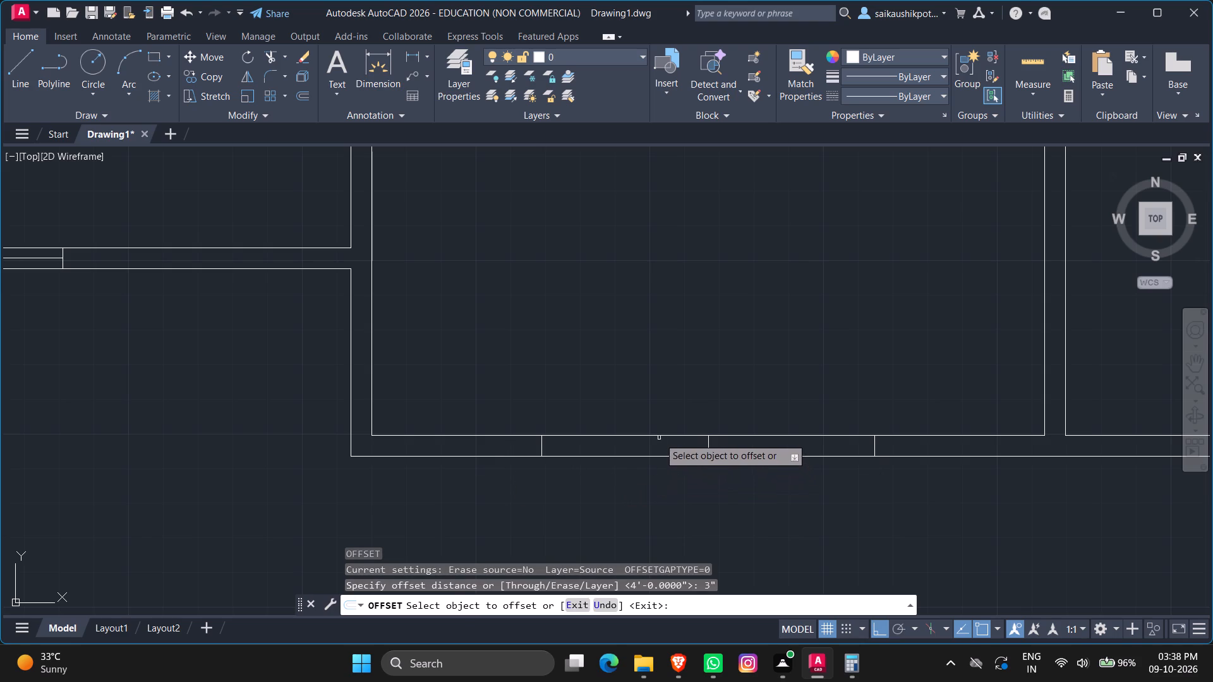
pyautogui.click(654, 434)
pyautogui.click(668, 479)
pyautogui.press('Escape')
pyautogui.press('Escape')
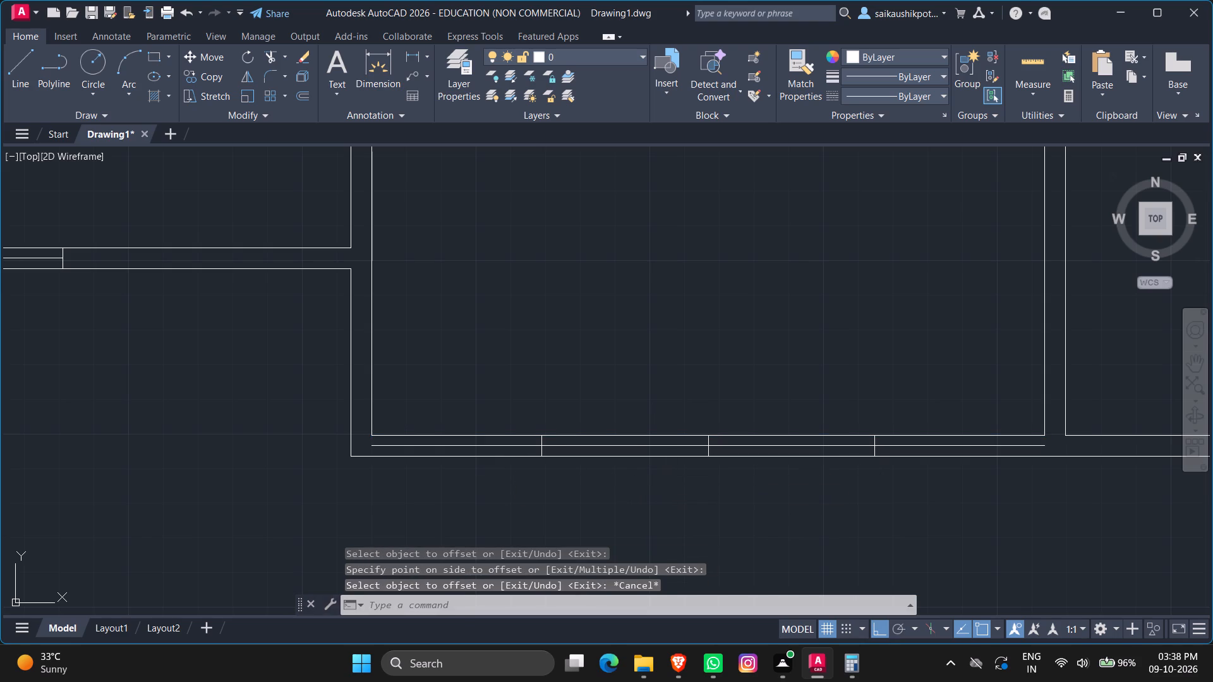
# Trim the new centre line beyond the window's west and east end marks in that room's south wall.
pyautogui.write('TR')
pyautogui.press('Return')
pyautogui.press('Return')
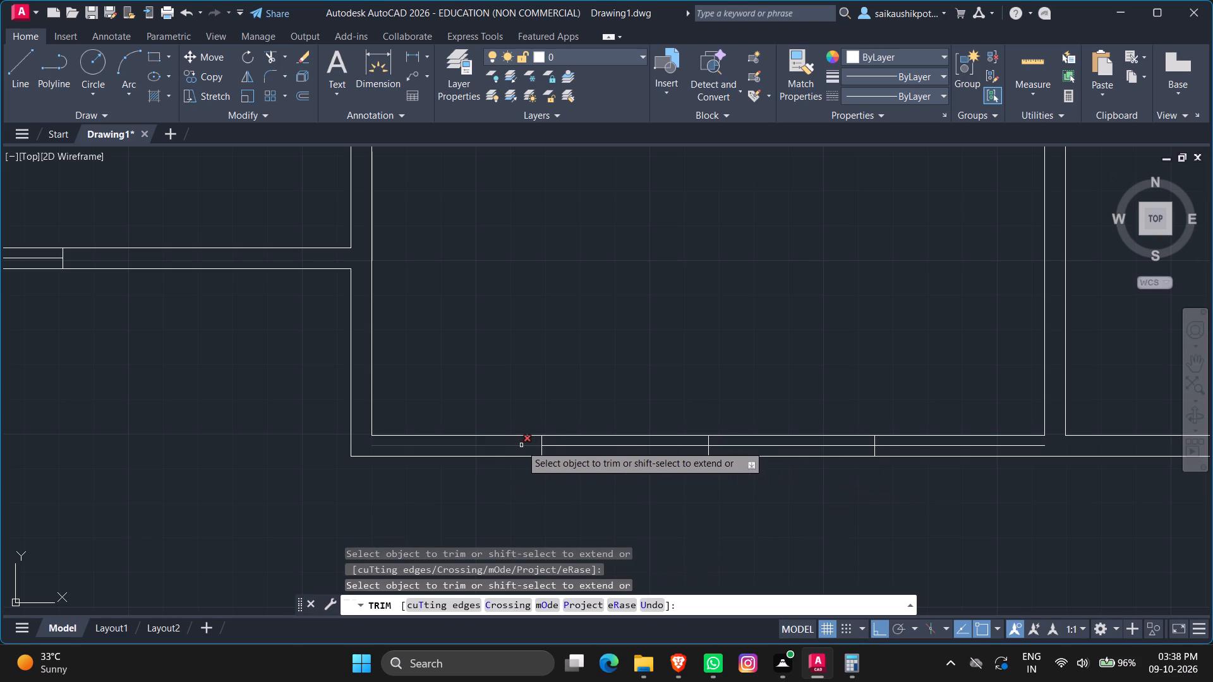
pyautogui.click(521, 445)
pyautogui.click(887, 446)
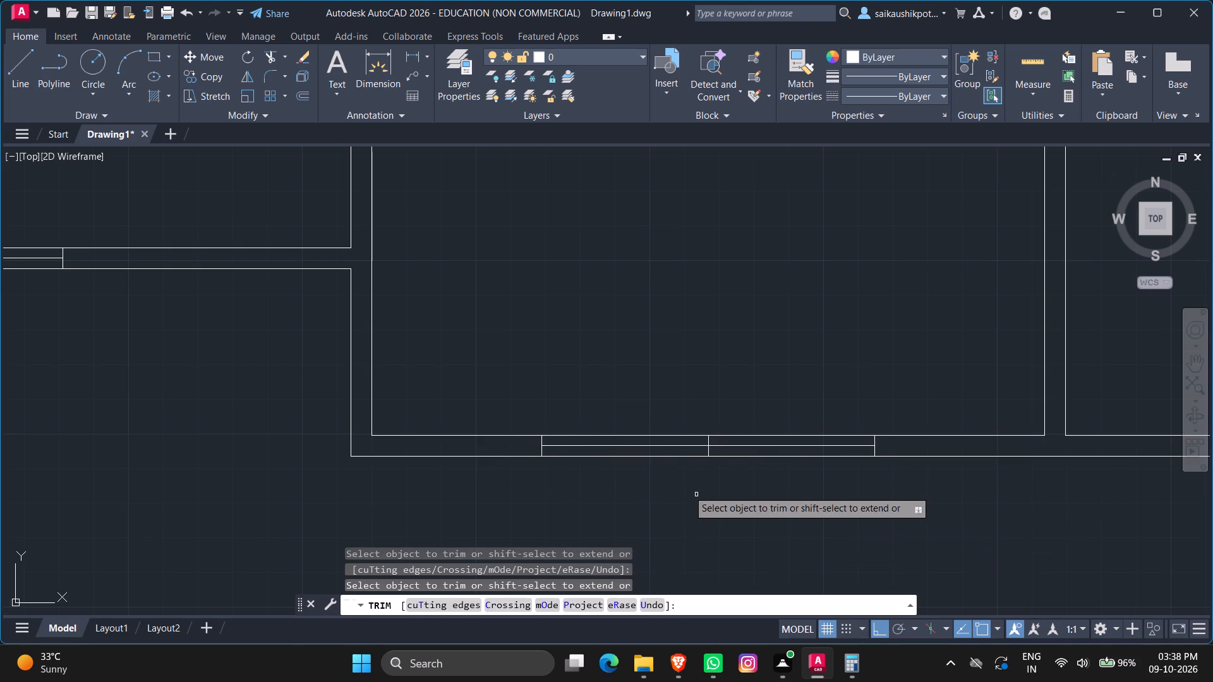
# Offset the outer line of the south double door's east leaf 2' to the east.
pyautogui.scroll(-6, 678, 486)
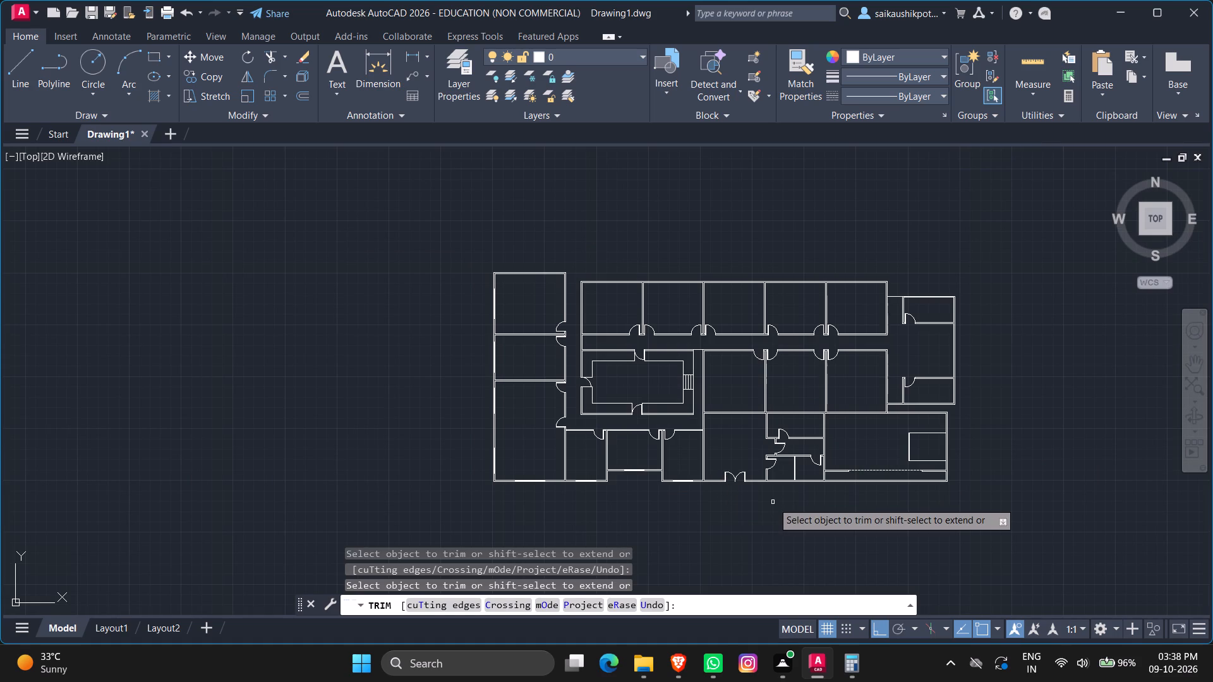
pyautogui.scroll(2, 779, 488)
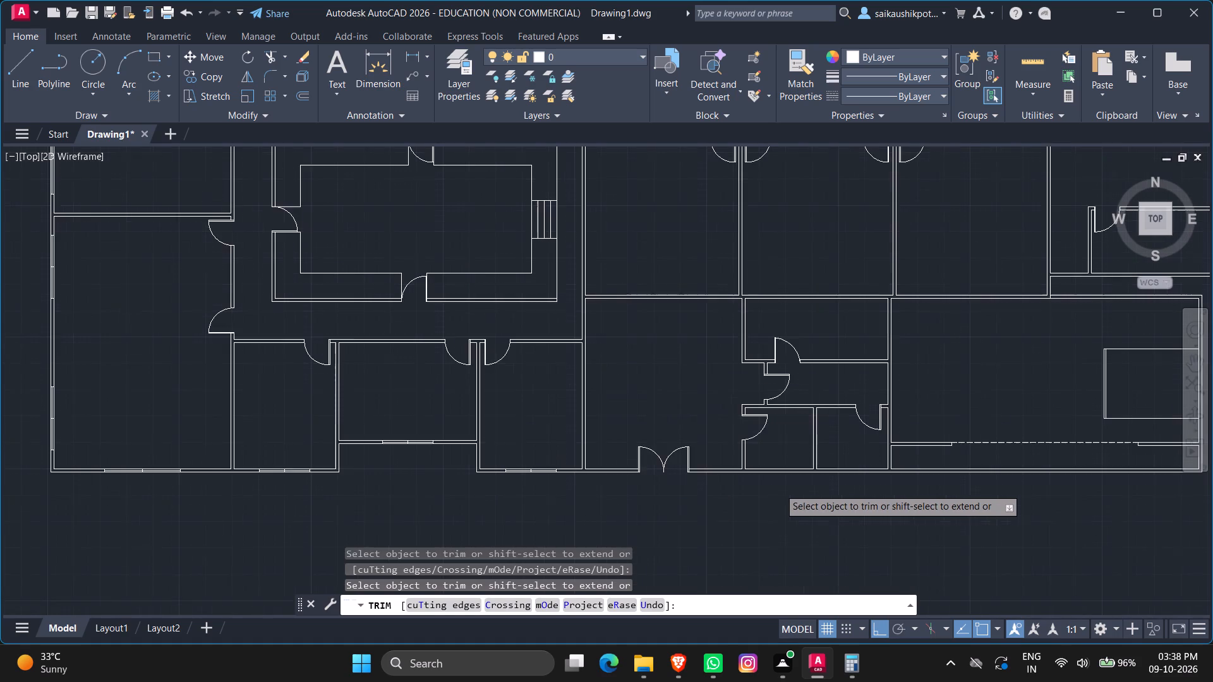
pyautogui.scroll(3, 694, 486)
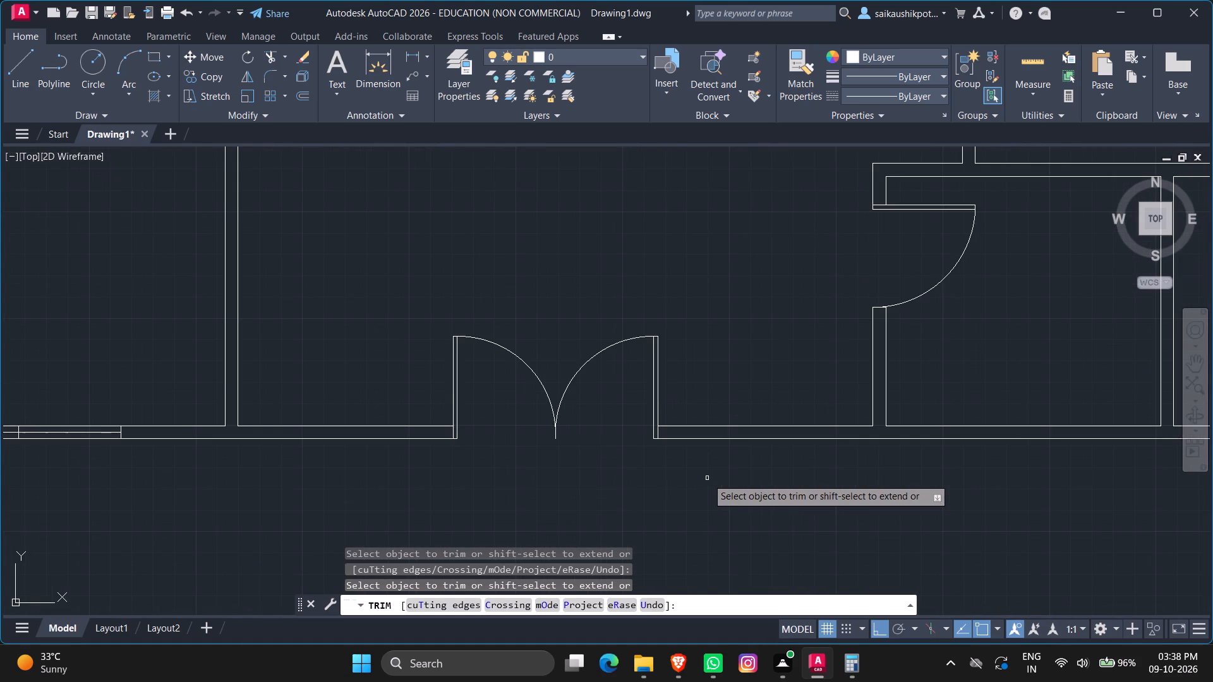
pyautogui.scroll(2, 706, 474)
pyautogui.press('`')
pyautogui.press('`')
pyautogui.press('`')
pyautogui.press('`')
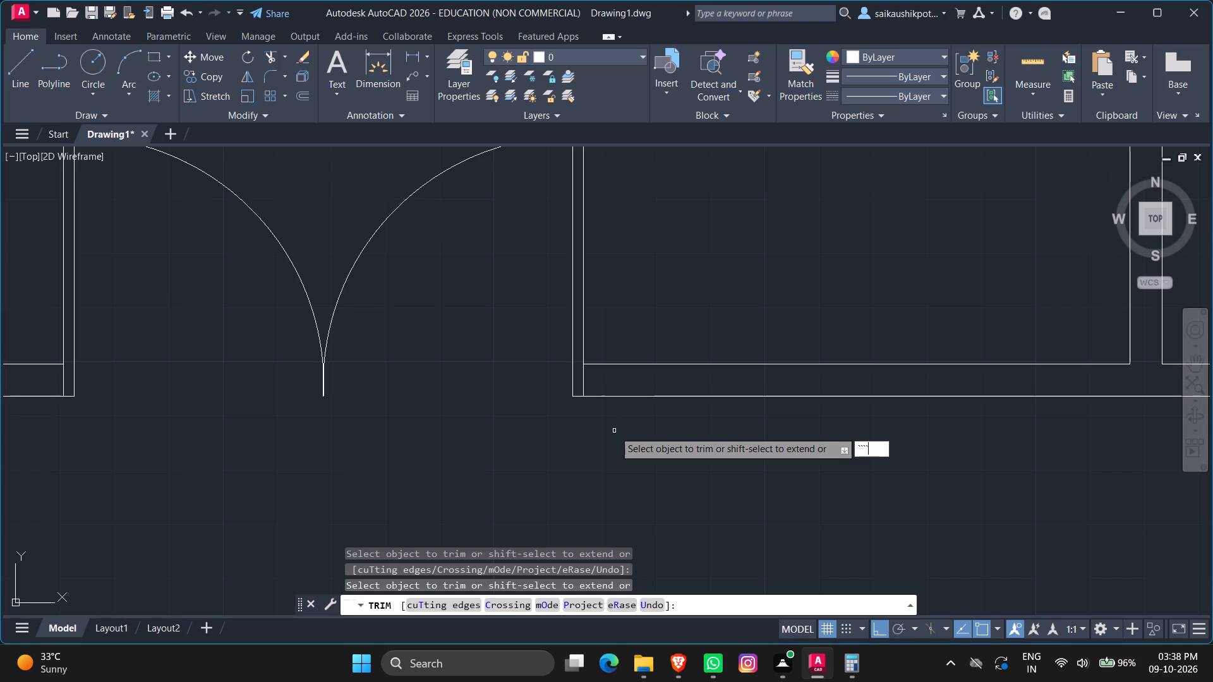
pyautogui.press('Escape')
pyautogui.press('Escape')
pyautogui.press('Escape')
pyautogui.press('Escape')
pyautogui.press('Escape')
pyautogui.press('o')
pyautogui.press('Return')
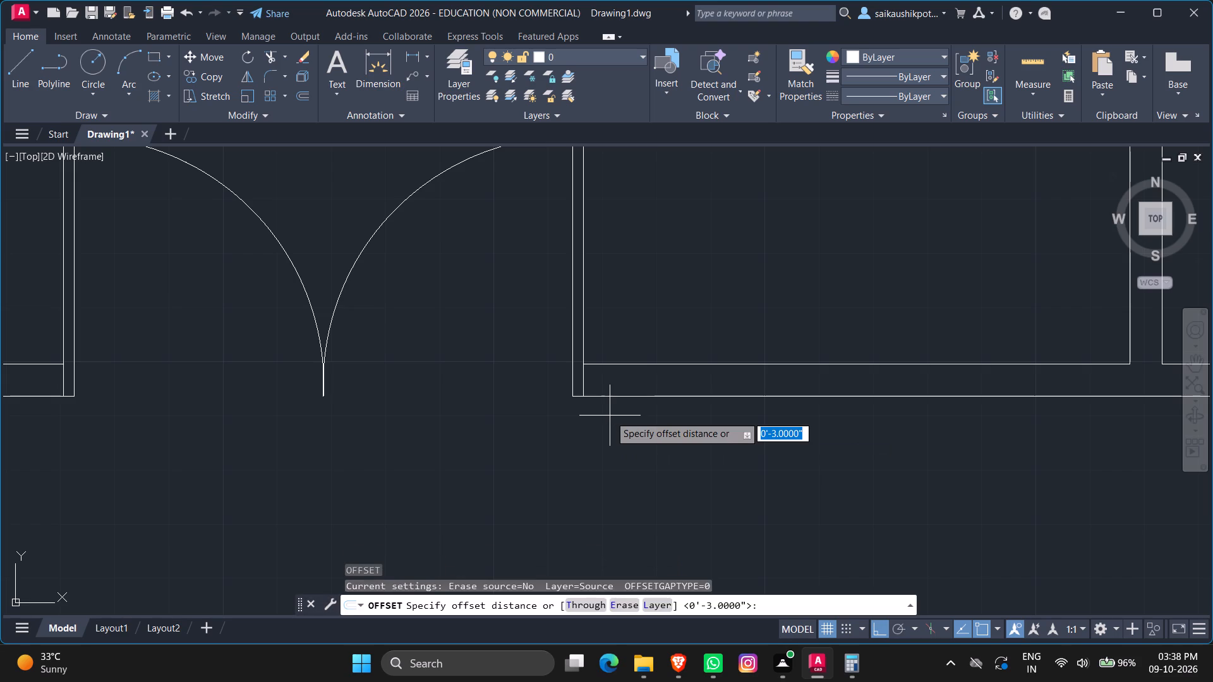
pyautogui.write("2'")
pyautogui.press('Return')
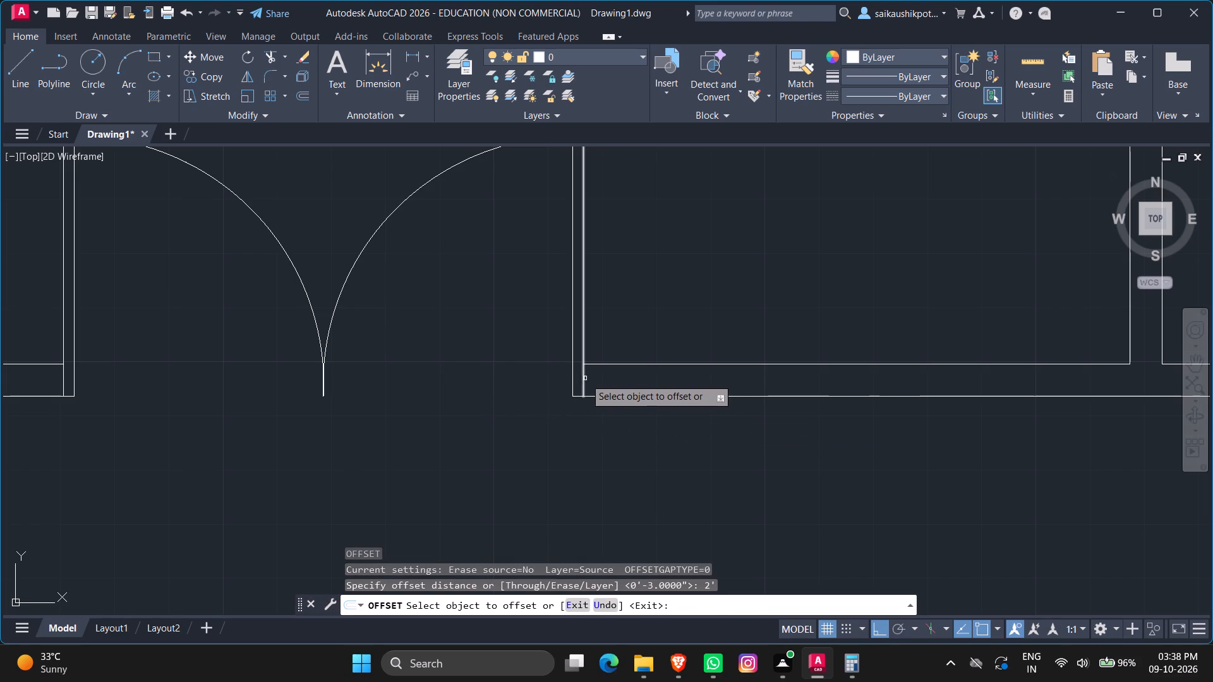
pyautogui.click(584, 377)
pyautogui.click(697, 416)
# Offset the outer line of the south double door's west leaf 2' to the west.
pyautogui.scroll(-2, 706, 424)
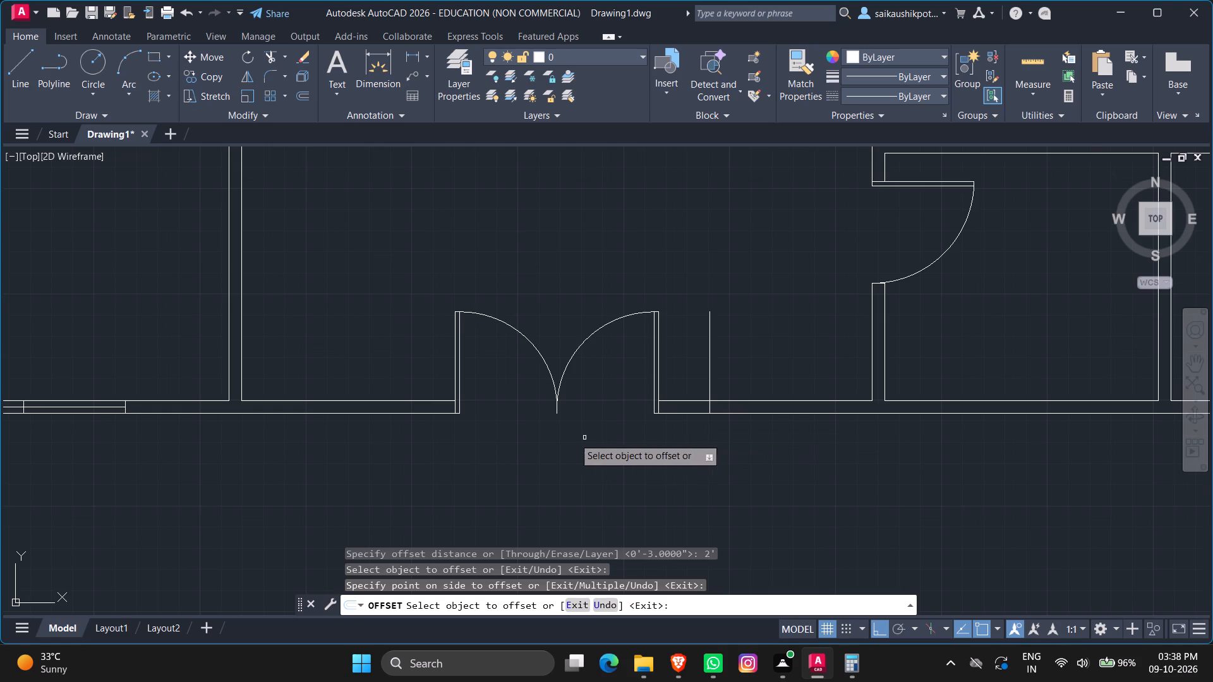
pyautogui.click(456, 406)
pyautogui.click(382, 448)
pyautogui.press('Escape')
pyautogui.press('Escape')
pyautogui.press('Escape')
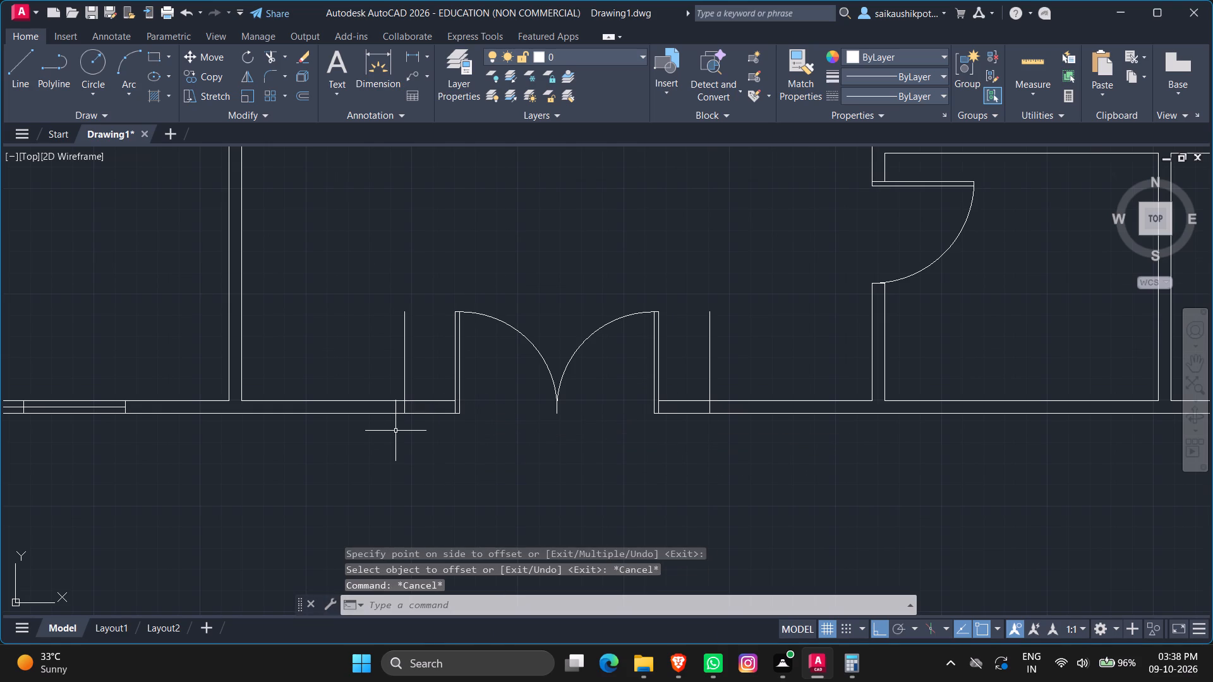
pyautogui.press('Escape')
pyautogui.press('Escape')
pyautogui.press('Escape')
# Trim the two lines offset from the south double door back to the south wall, leaving only short end marks within the wall.
pyautogui.scroll(-1, 484, 429)
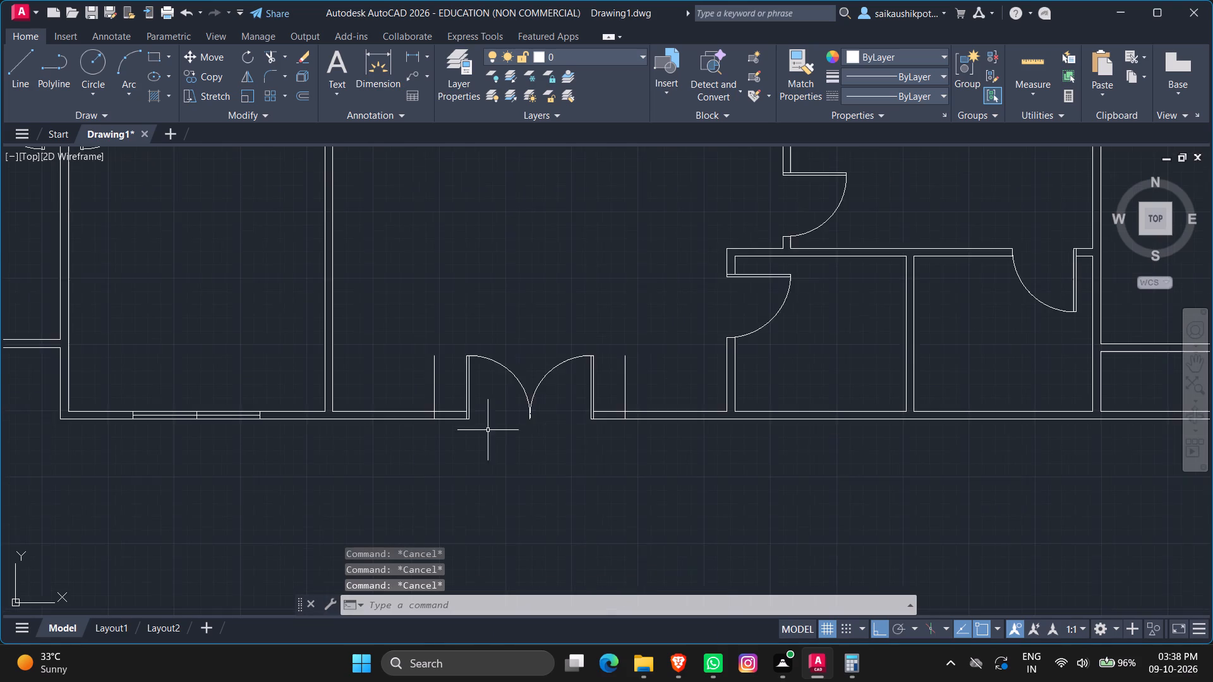
pyautogui.scroll(-1, 492, 431)
pyautogui.scroll(2, 517, 431)
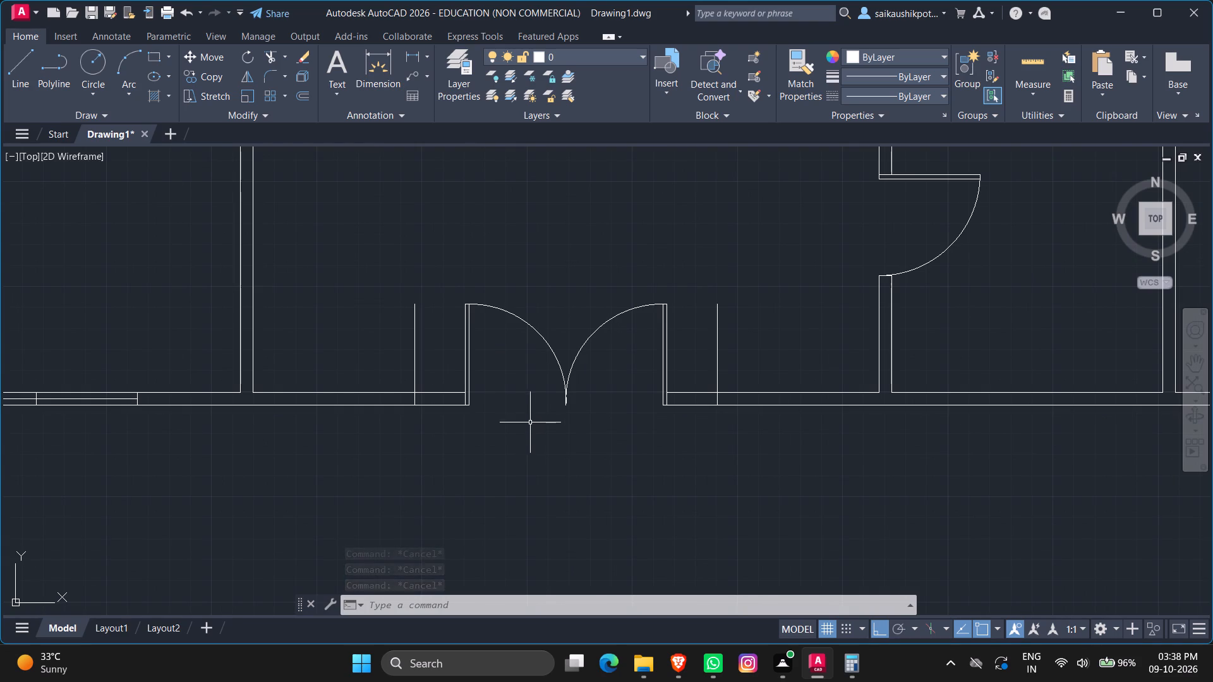
pyautogui.write('TR')
pyautogui.press('Return')
pyautogui.press('Return')
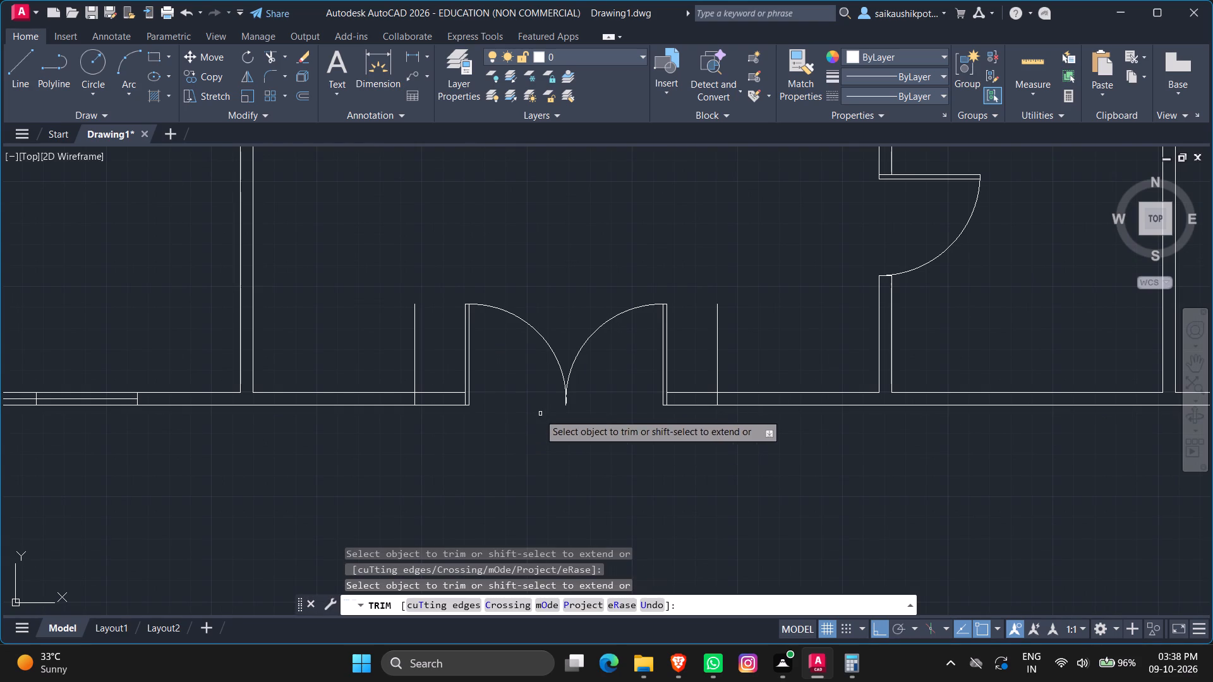
pyautogui.click(416, 374)
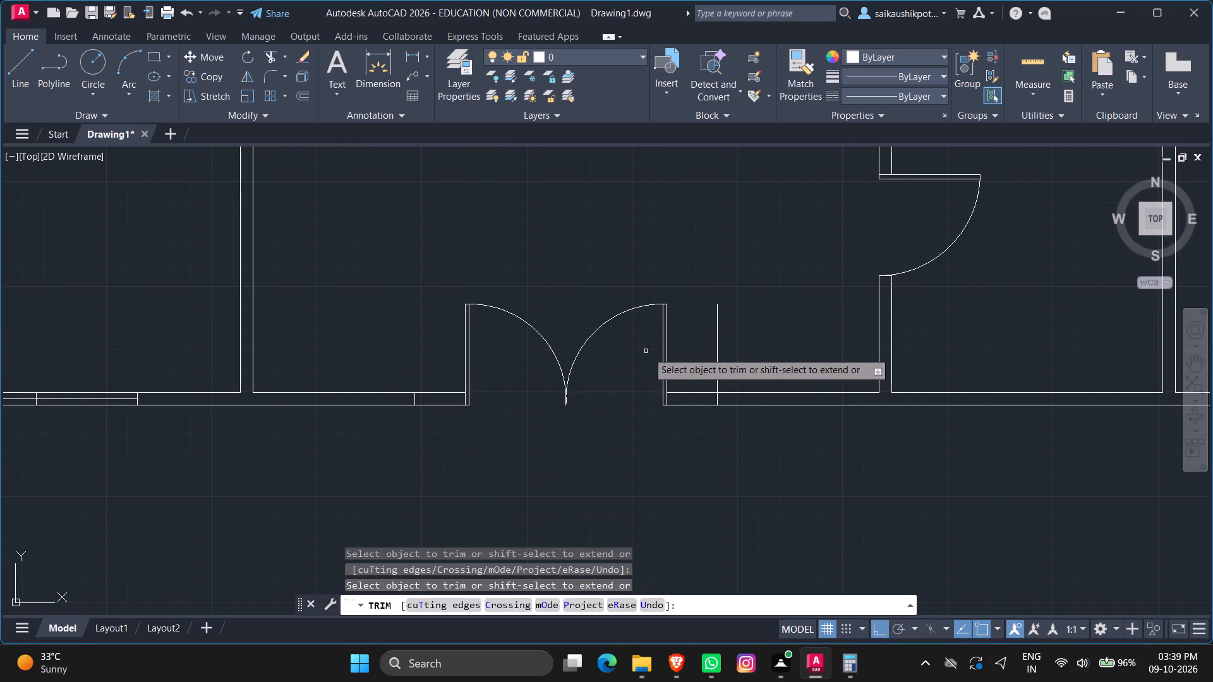
pyautogui.click(715, 362)
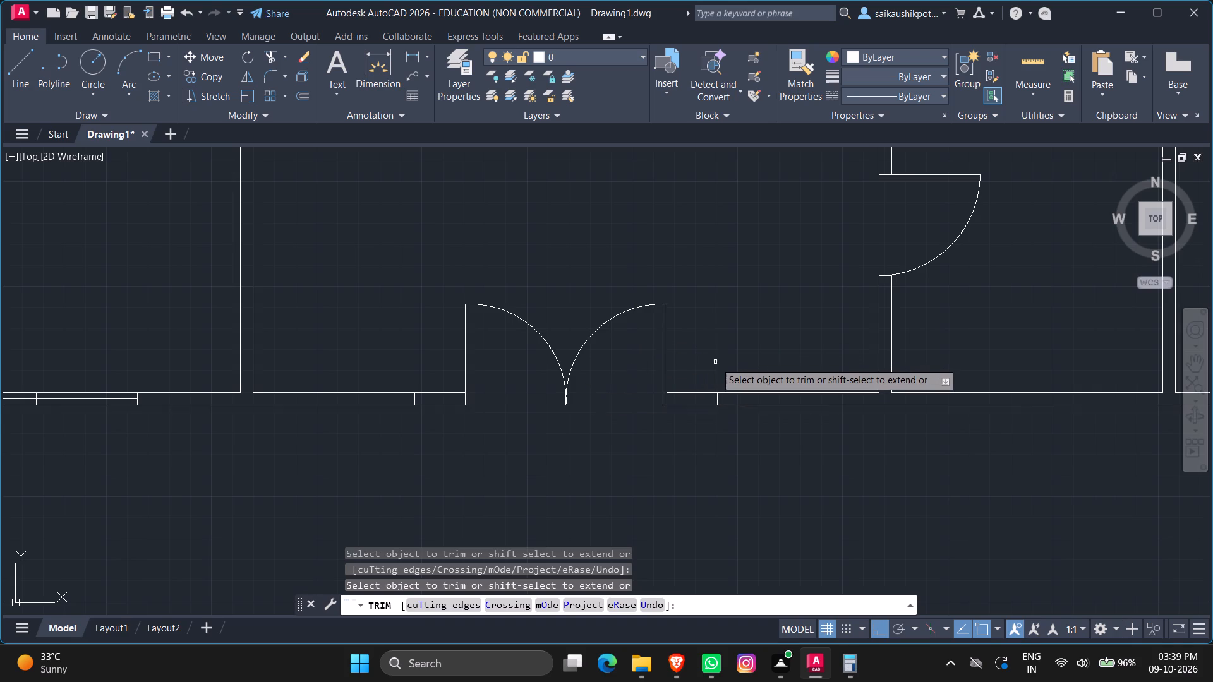
pyautogui.press('Escape')
pyautogui.press('Escape')
pyautogui.press('Escape')
pyautogui.press('Escape')
pyautogui.press('Escape')
pyautogui.press('Escape')
# Offset the inner line of the south wall east of the double door 3" south into the wall.
pyautogui.scroll(3, 666, 403)
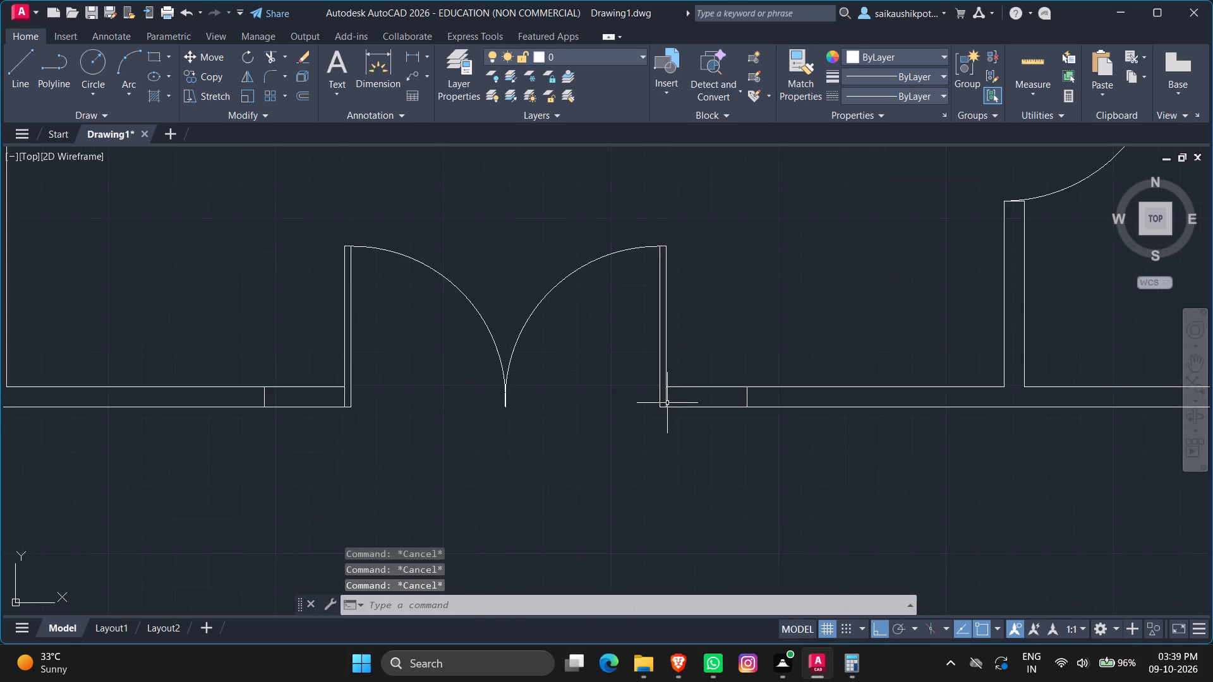
pyautogui.scroll(1, 667, 402)
pyautogui.scroll(-1, 674, 395)
pyautogui.press('Escape')
pyautogui.press('Escape')
pyautogui.press('Escape')
pyautogui.press('Escape')
pyautogui.press('o')
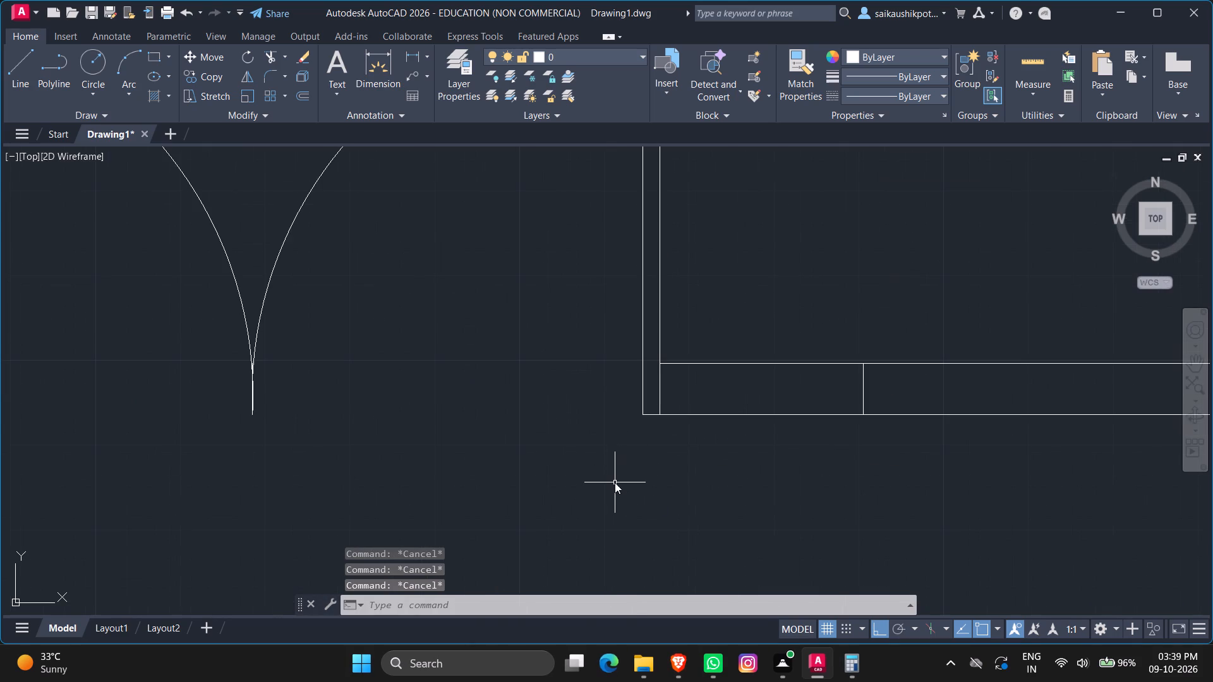
pyautogui.press('Return')
pyautogui.press('3')
pyautogui.hotkey('shift', '"')
pyautogui.press('Return')
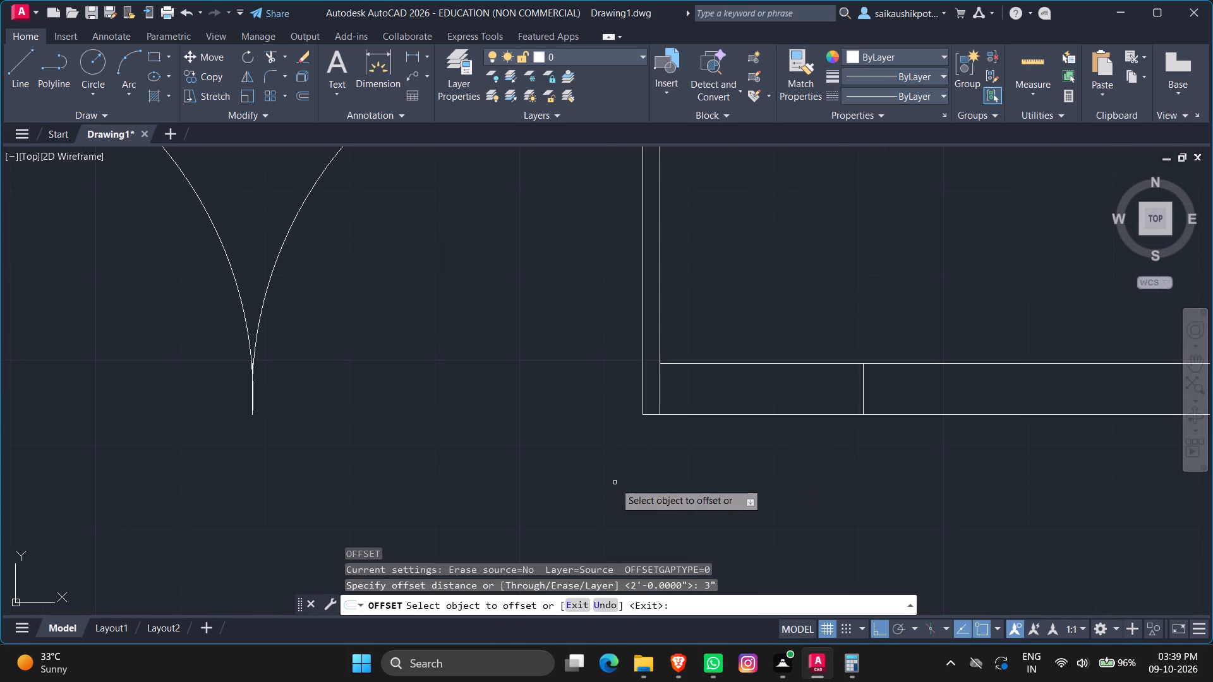
pyautogui.click(727, 365)
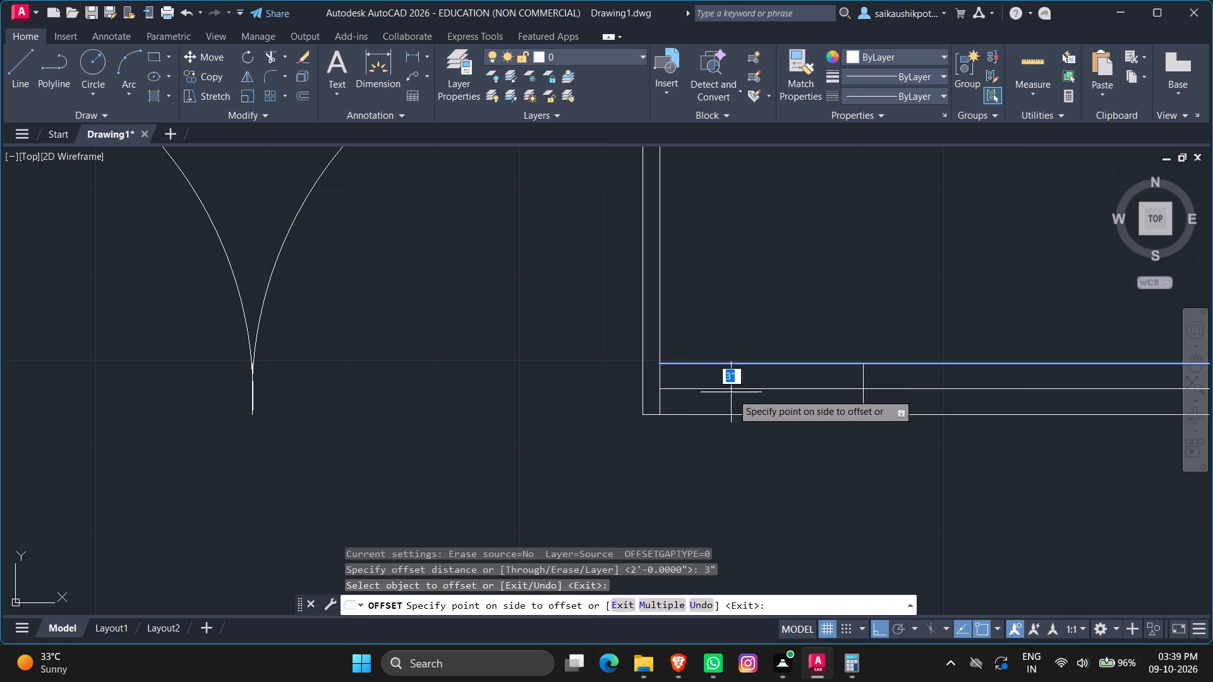
pyautogui.click(732, 395)
# Offset the inner line of the south wall west of the double door 3" south into the wall.
pyautogui.scroll(-3, 732, 395)
pyautogui.scroll(2, 473, 422)
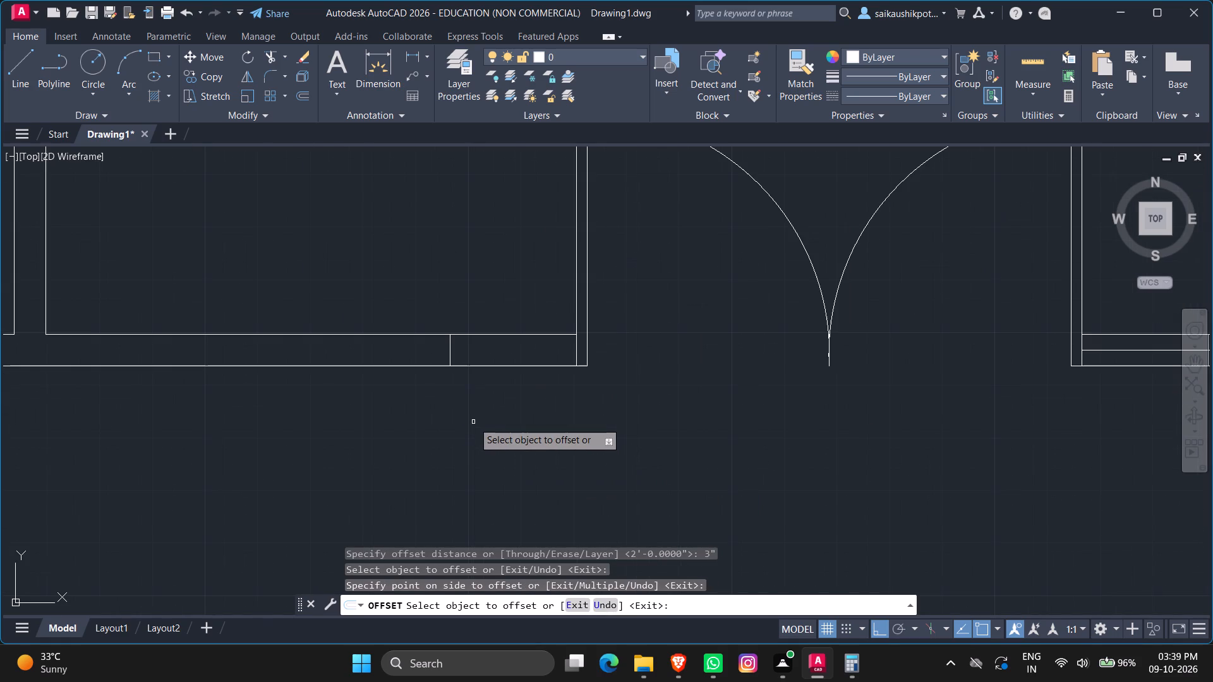
pyautogui.scroll(-2, 489, 370)
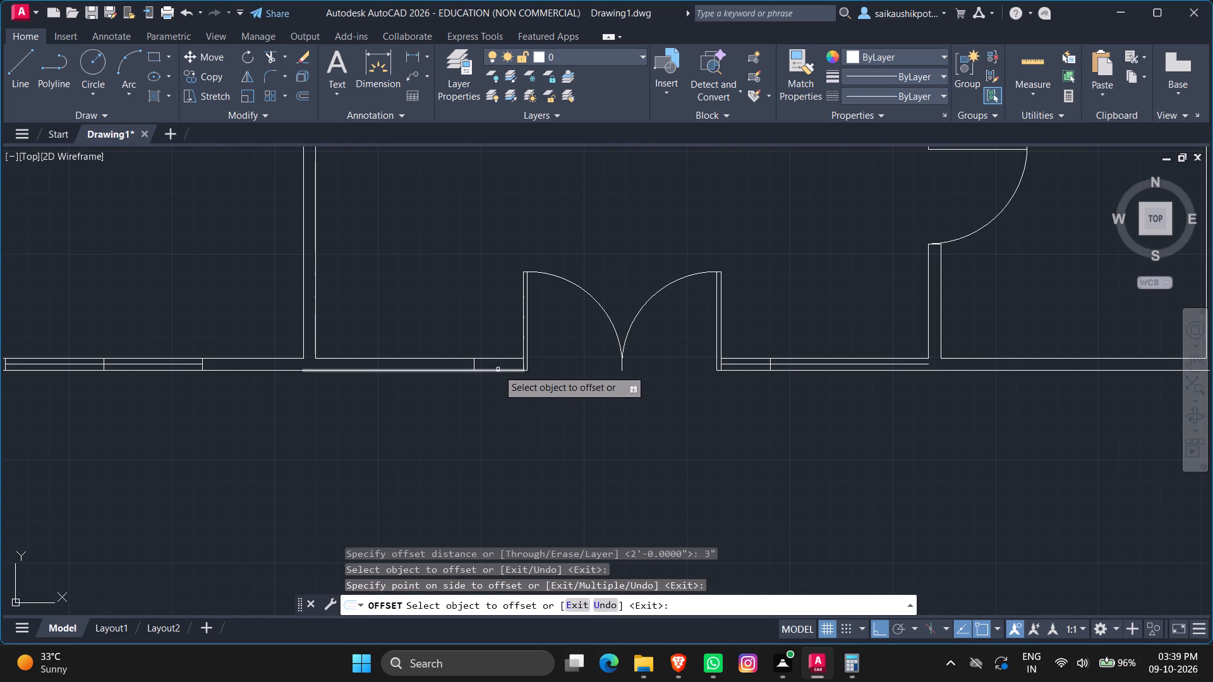
pyautogui.scroll(4, 493, 357)
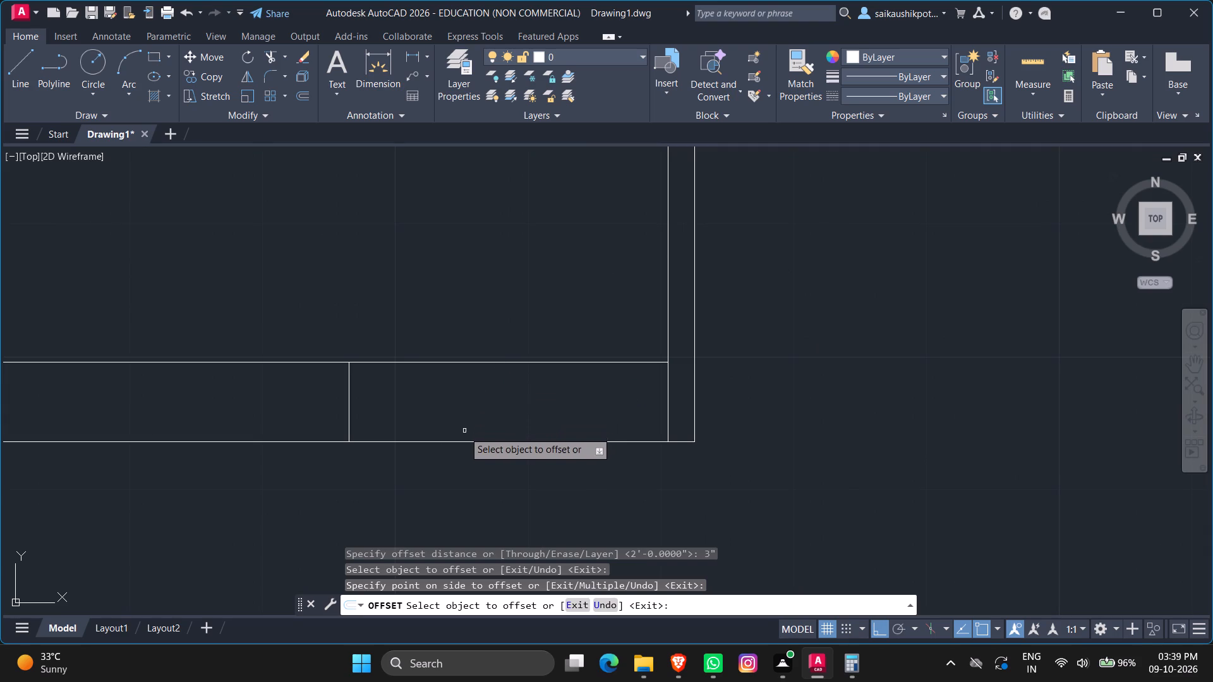
pyautogui.click(513, 364)
pyautogui.click(522, 424)
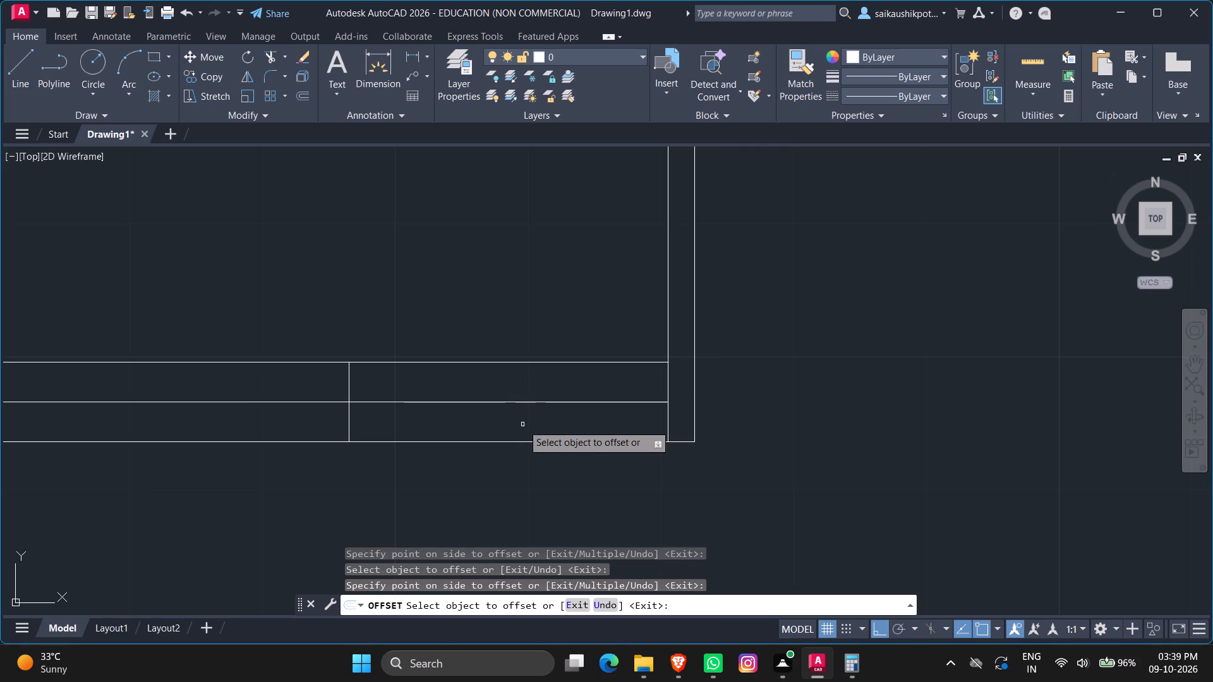
pyautogui.press('Escape')
pyautogui.press('Escape')
pyautogui.press('Escape')
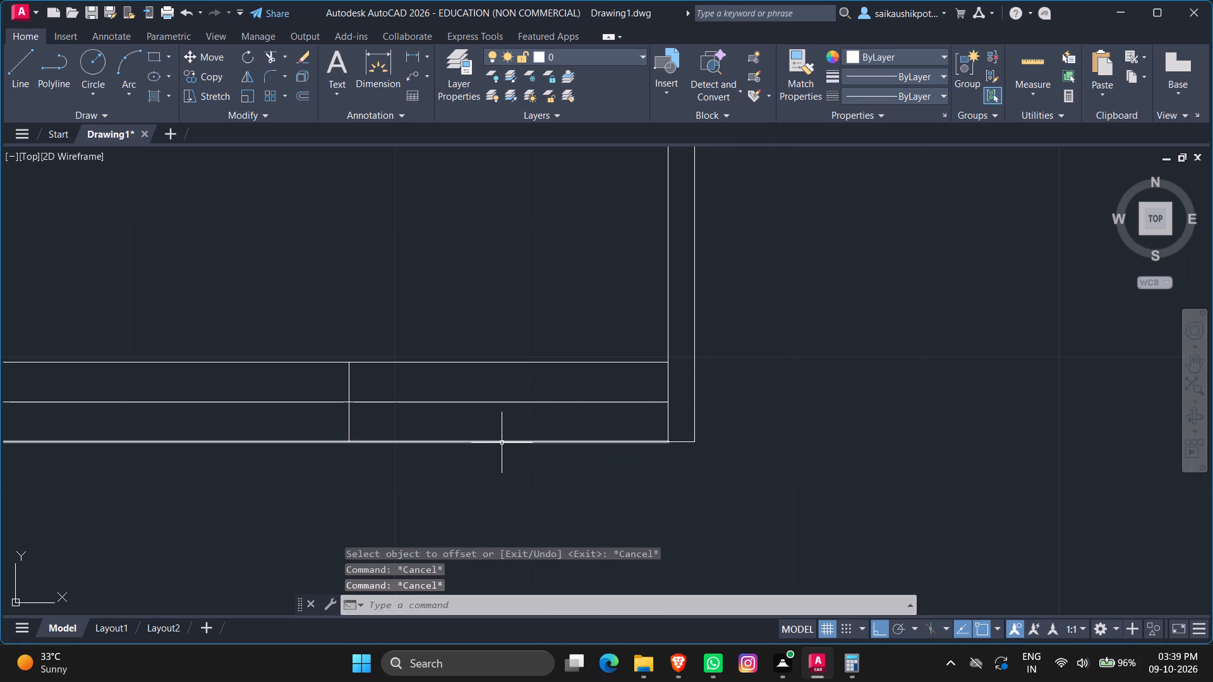
# Trim both new centre lines beyond the end marks, keeping only the parts between each mark and the double door.
pyautogui.write('TR')
pyautogui.press('Return')
pyautogui.press('Return')
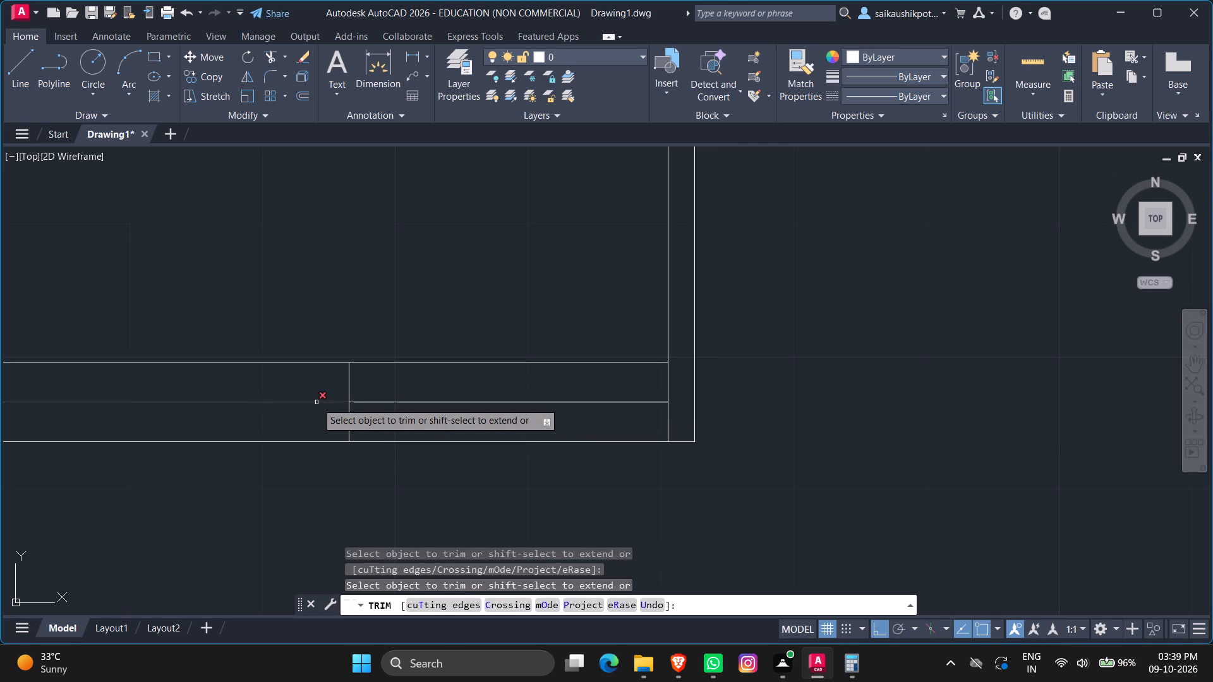
pyautogui.click(317, 402)
pyautogui.scroll(-5, 317, 402)
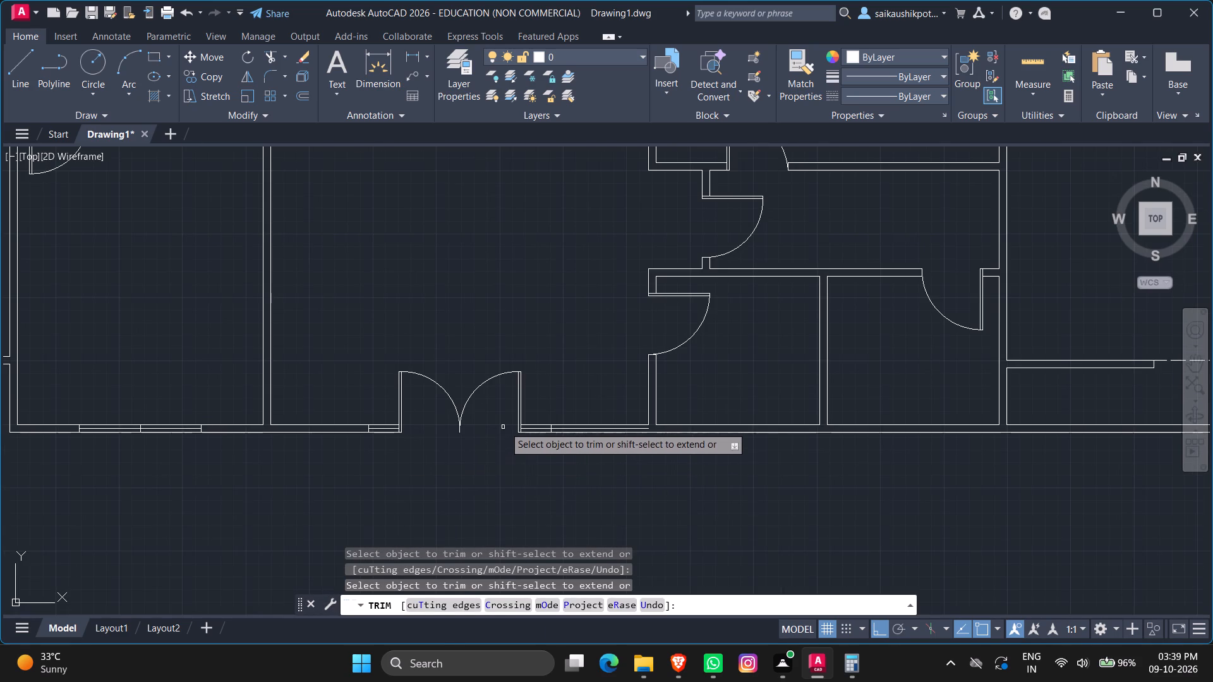
pyautogui.scroll(2, 505, 426)
pyautogui.scroll(2, 573, 438)
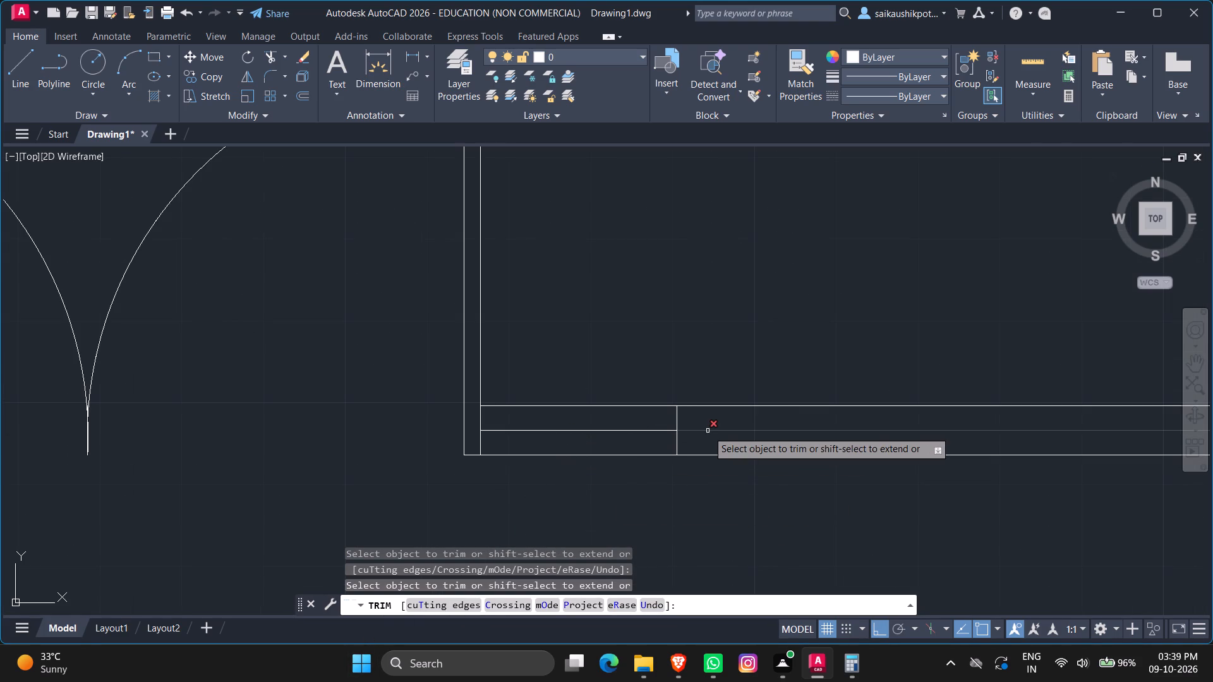
pyautogui.click(708, 431)
pyautogui.scroll(-5, 631, 463)
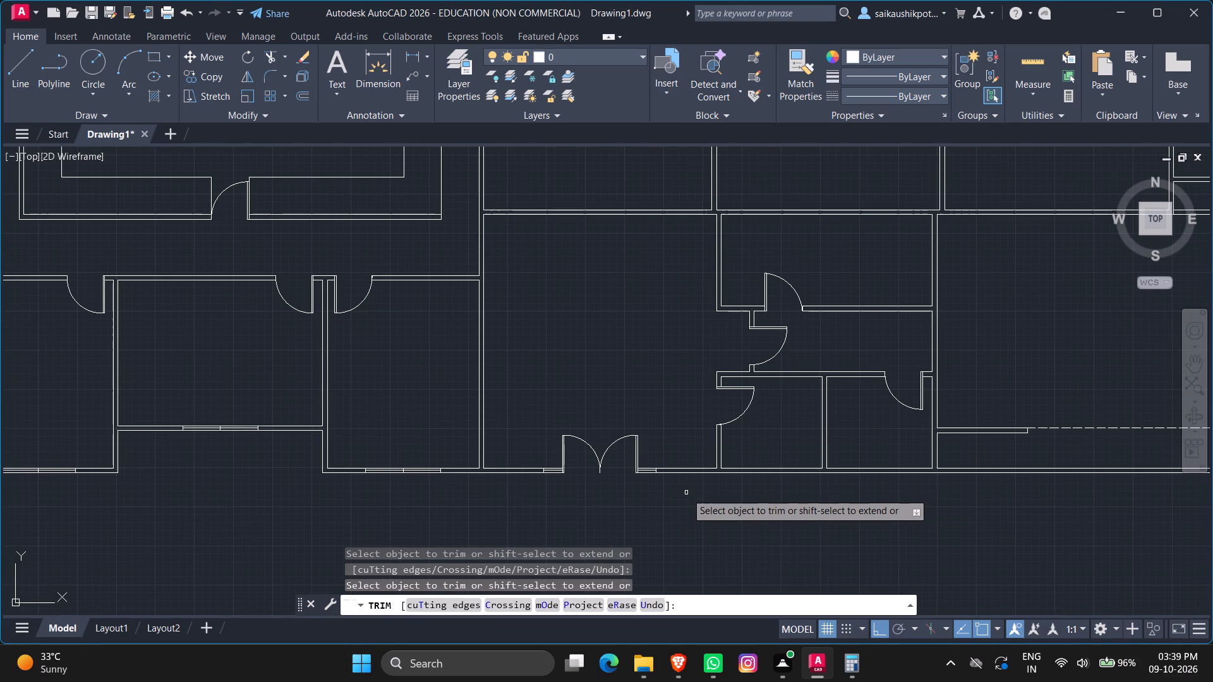
pyautogui.scroll(1, 833, 448)
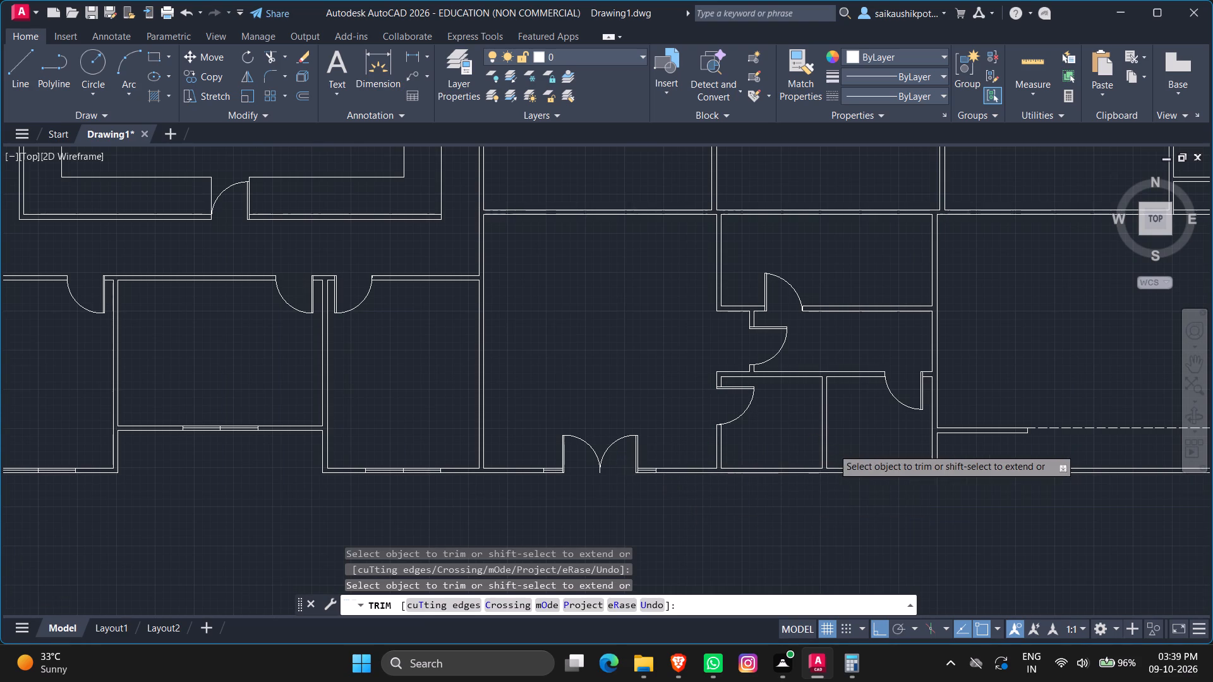
pyautogui.scroll(1, 775, 494)
pyautogui.press('Escape')
pyautogui.press('Escape')
# Draw a vertical line across the south wall of the small room east of the double door, just east of its west partition.
pyautogui.press('l')
pyautogui.press('Return')
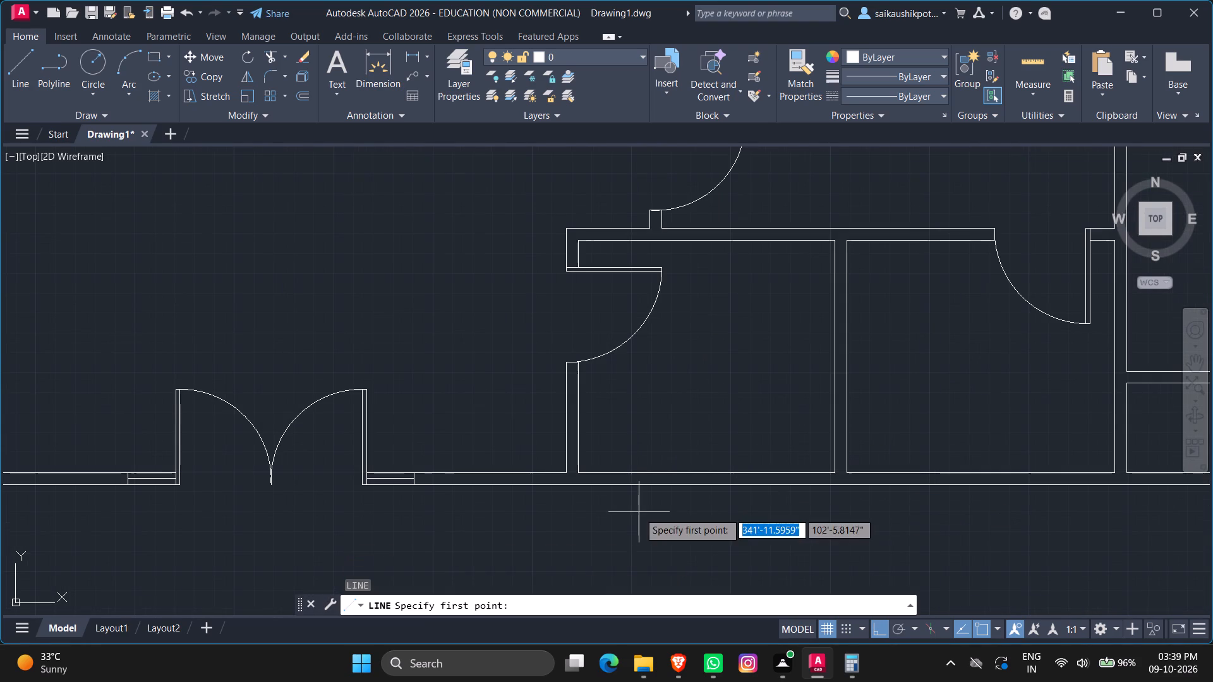
pyautogui.scroll(1, 637, 512)
pyautogui.click(579, 429)
pyautogui.click(577, 499)
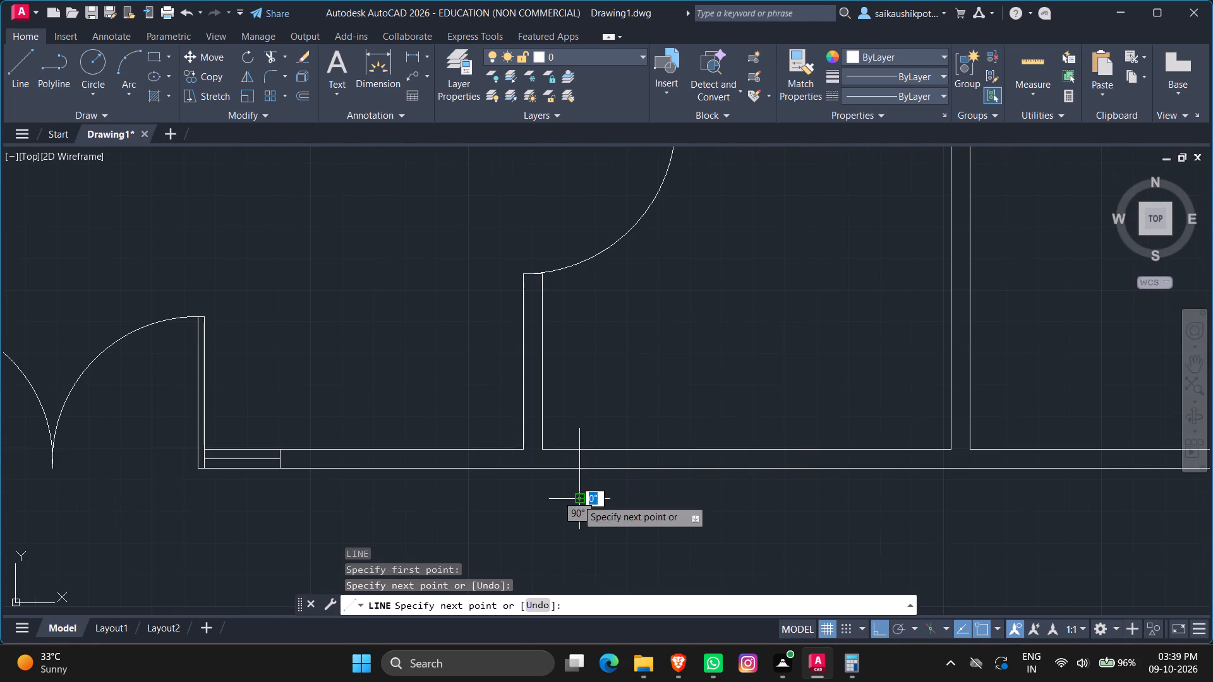
pyautogui.press('Escape')
# Trim the vertical line's ends above and below the south wall to leave the window's west end mark.
pyautogui.write('TR')
pyautogui.press('Return')
pyautogui.press('Return')
pyautogui.click(580, 491)
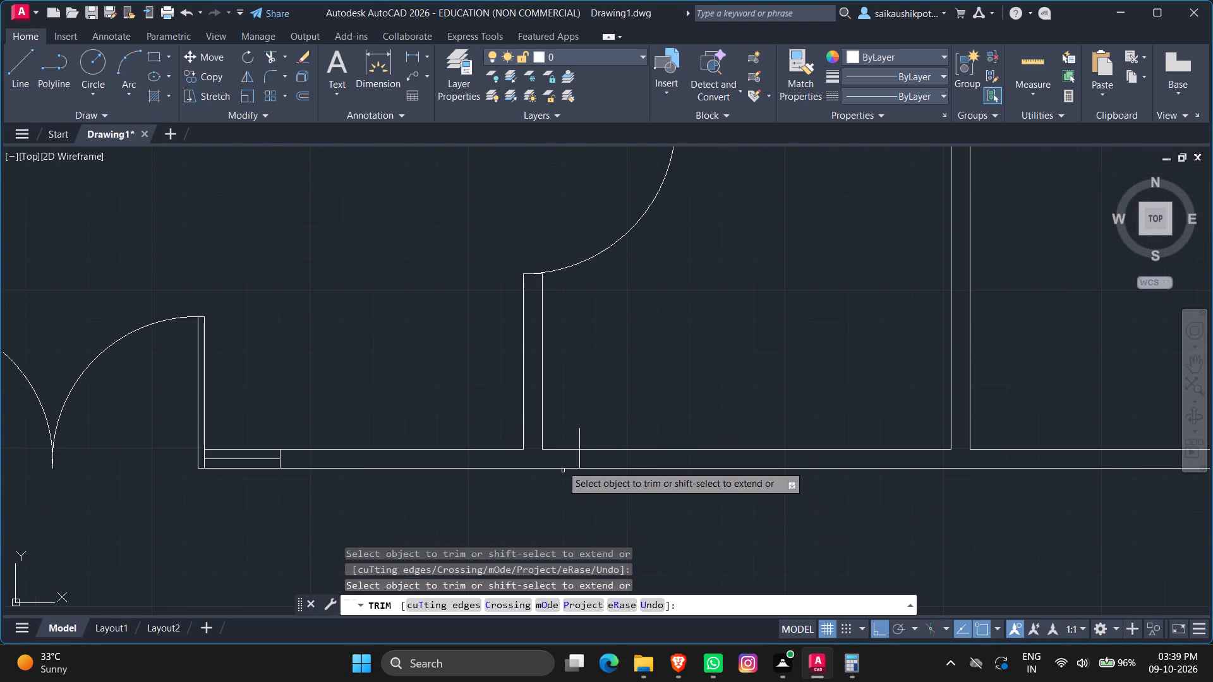
pyautogui.click(578, 434)
pyautogui.press('Escape')
pyautogui.press('Escape')
pyautogui.press('Escape')
# Offset the west end mark 3' to the east as the window's east end mark.
pyautogui.press('o')
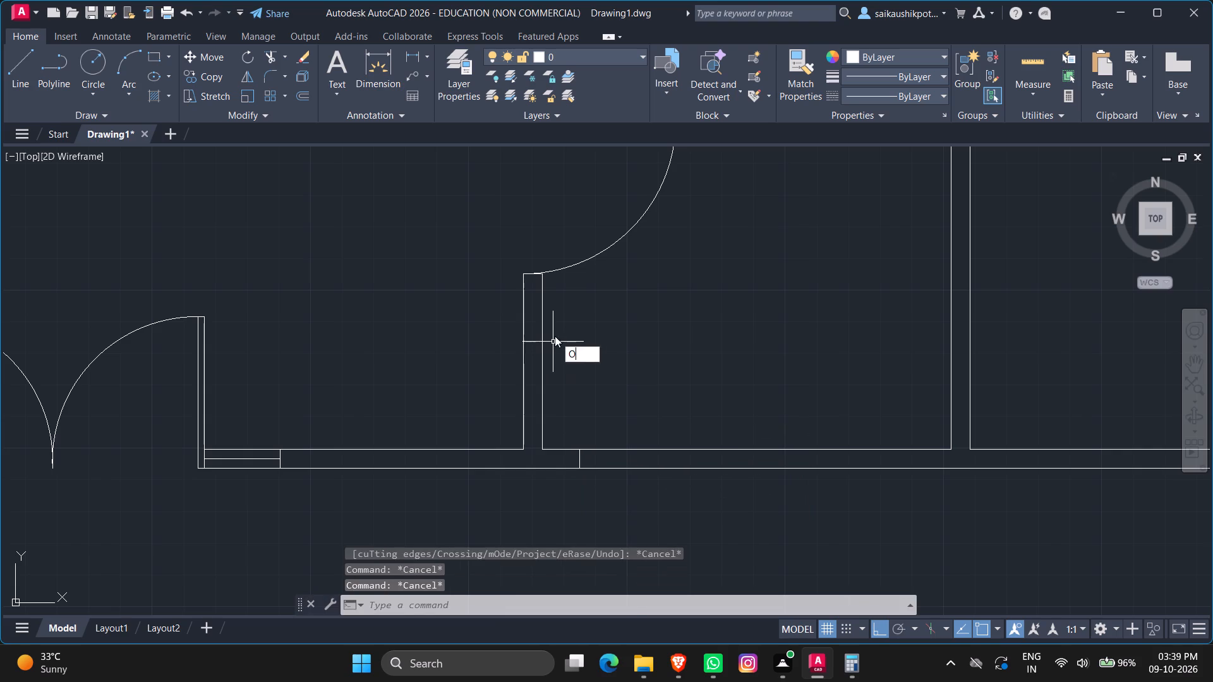
pyautogui.press('Return')
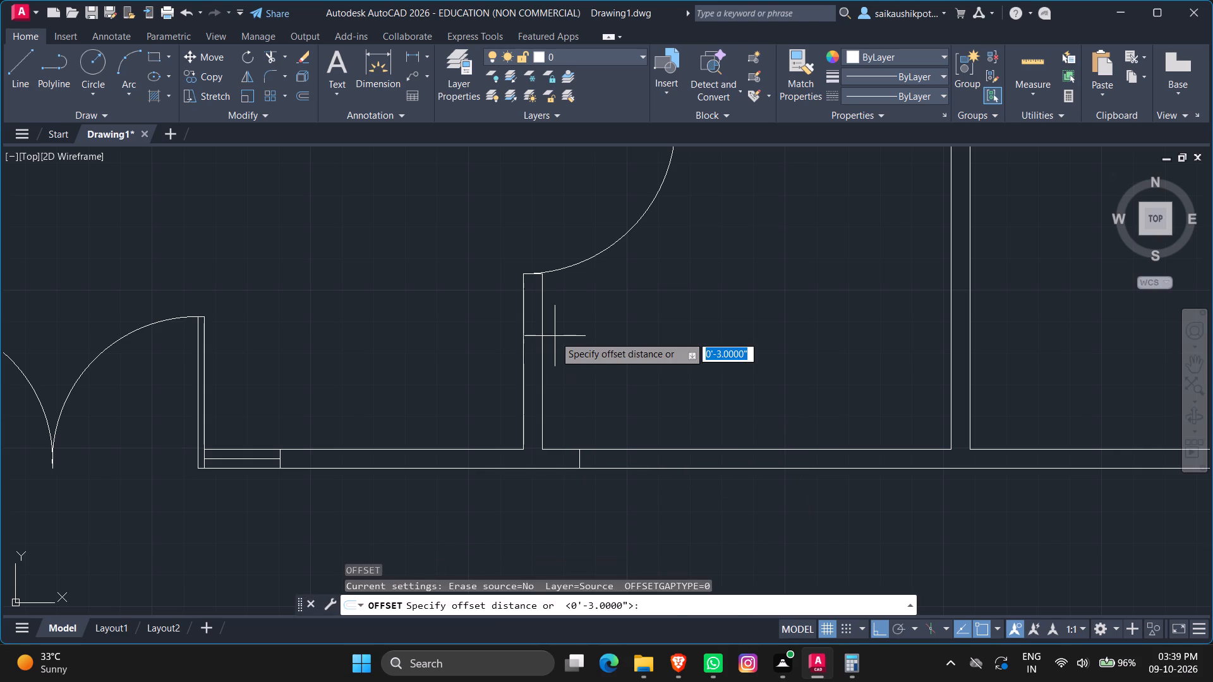
pyautogui.write("3'")
pyautogui.press('Return')
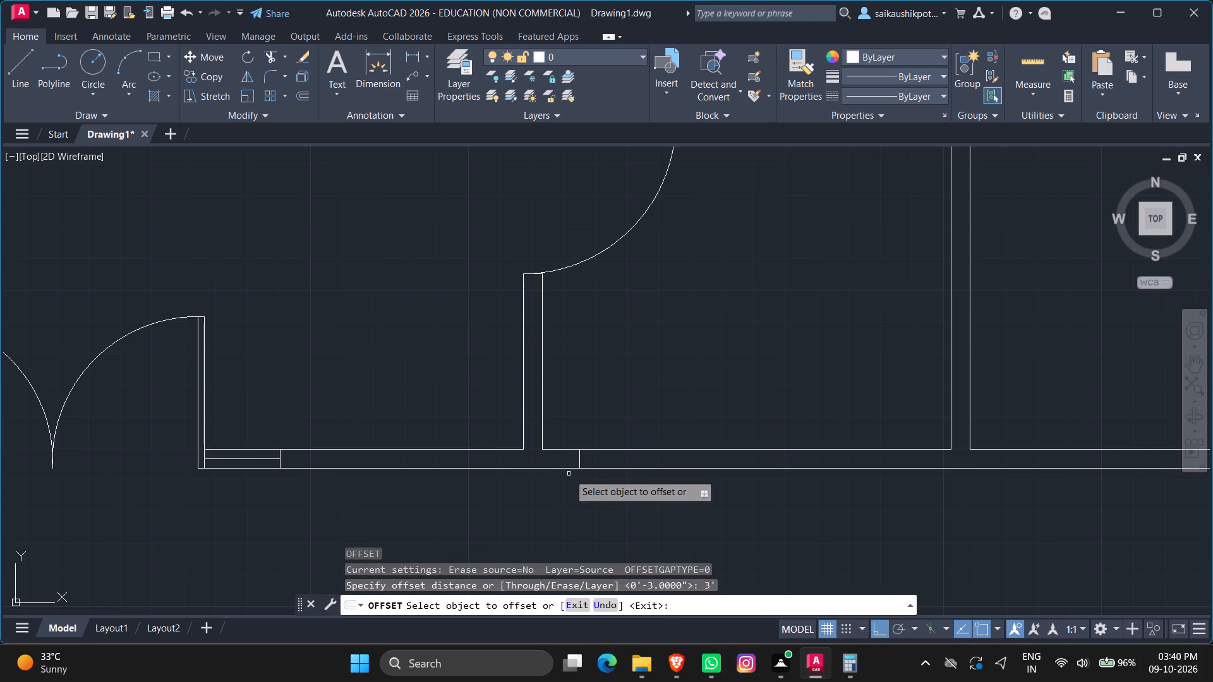
pyautogui.click(579, 462)
pyautogui.click(675, 491)
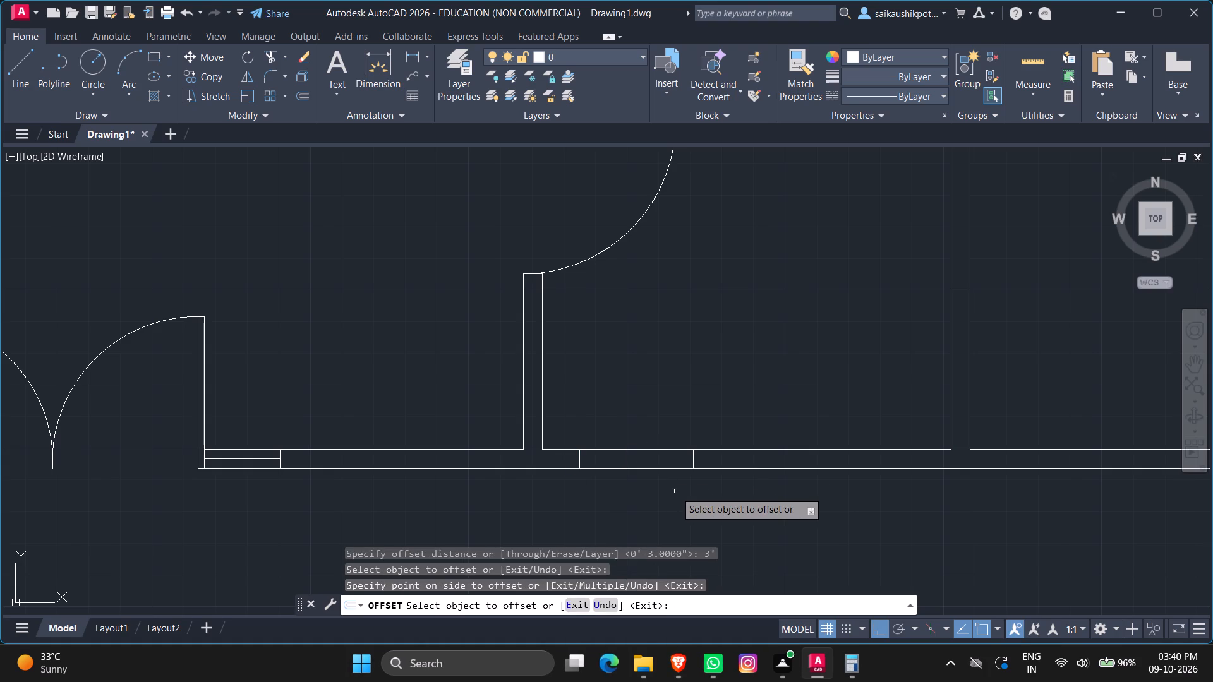
pyautogui.press('Escape')
pyautogui.press('Escape')
pyautogui.press('Escape')
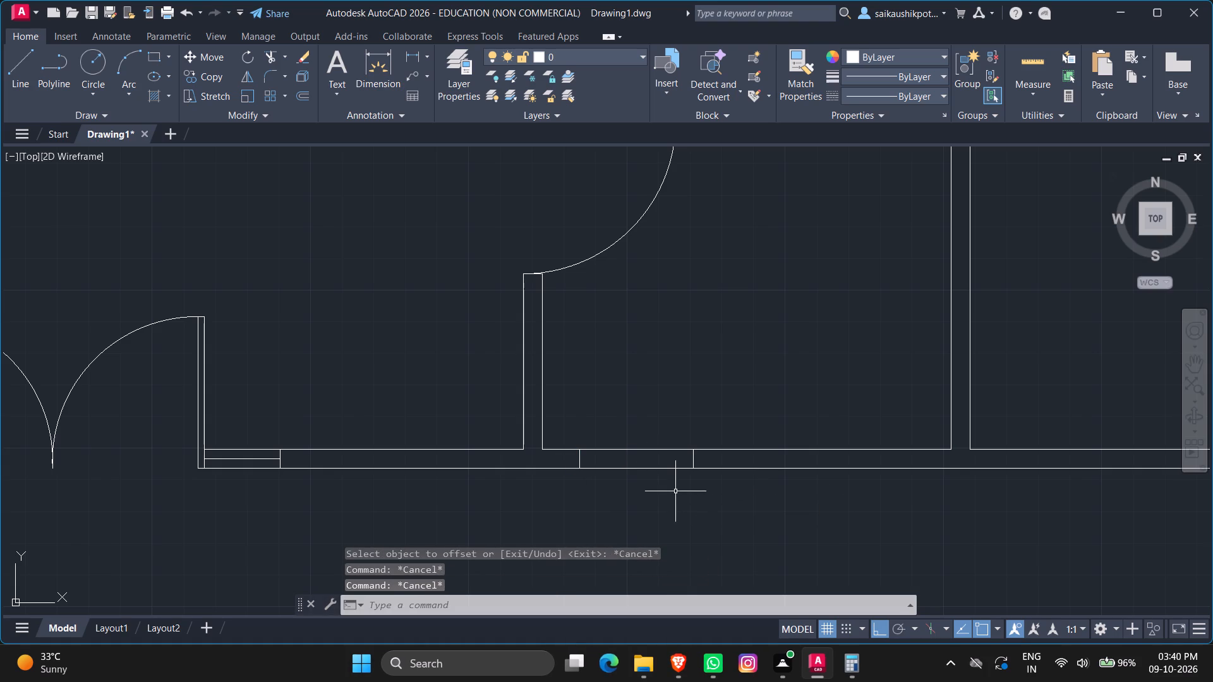
# Offset the inner line of the small room's south wall 3" south into the wall as the window's centre line.
pyautogui.press('o')
pyautogui.press('Return')
pyautogui.press('3')
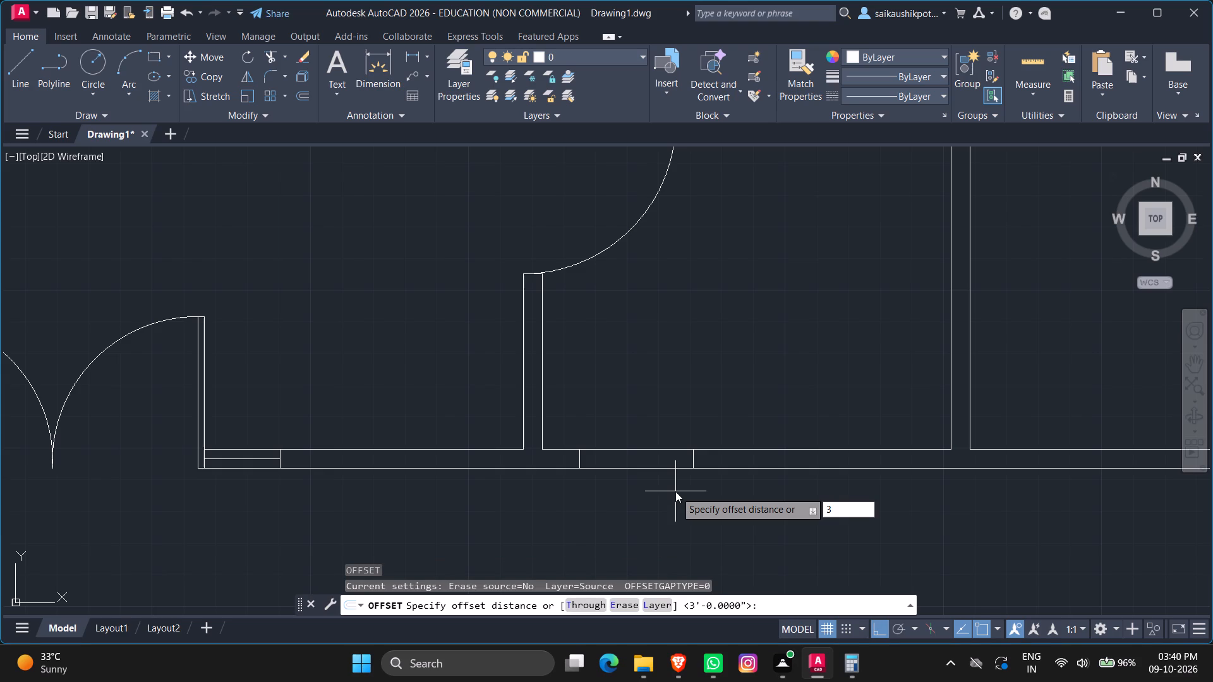
pyautogui.hotkey('shift', '"')
pyautogui.press('Return')
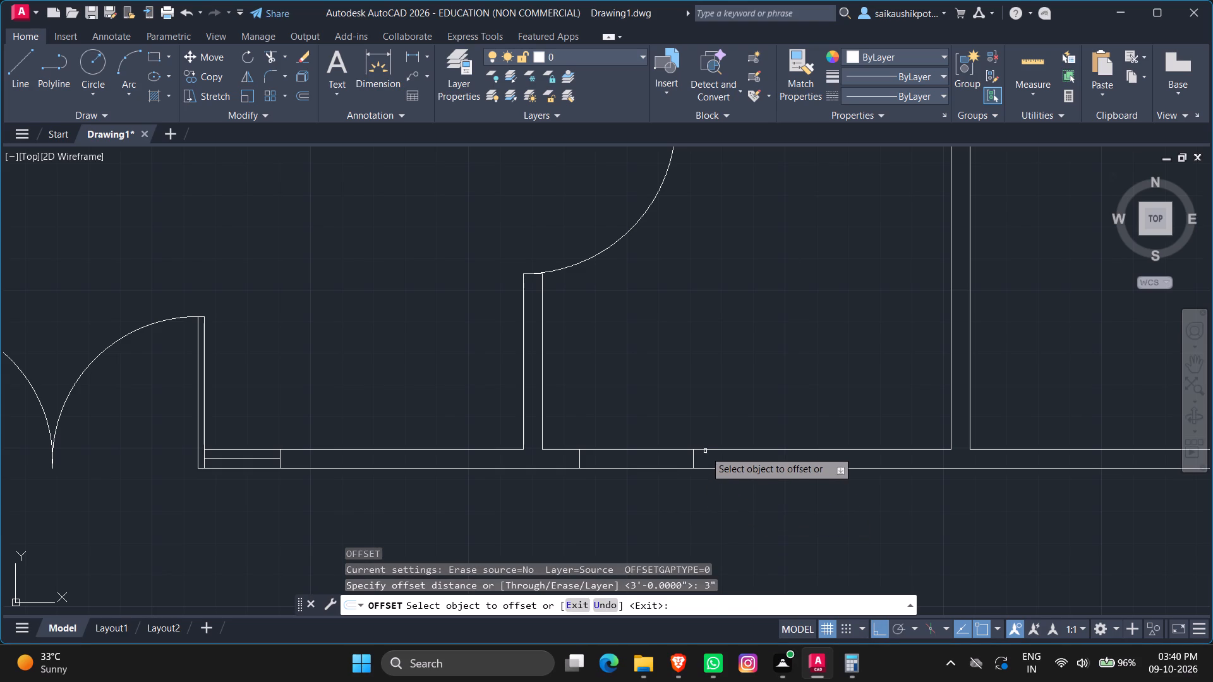
pyautogui.click(707, 450)
pyautogui.click(701, 484)
pyautogui.press('Escape')
# Trim the centre line beyond the window's east and west end marks in the small room's south wall.
pyautogui.write('TR')
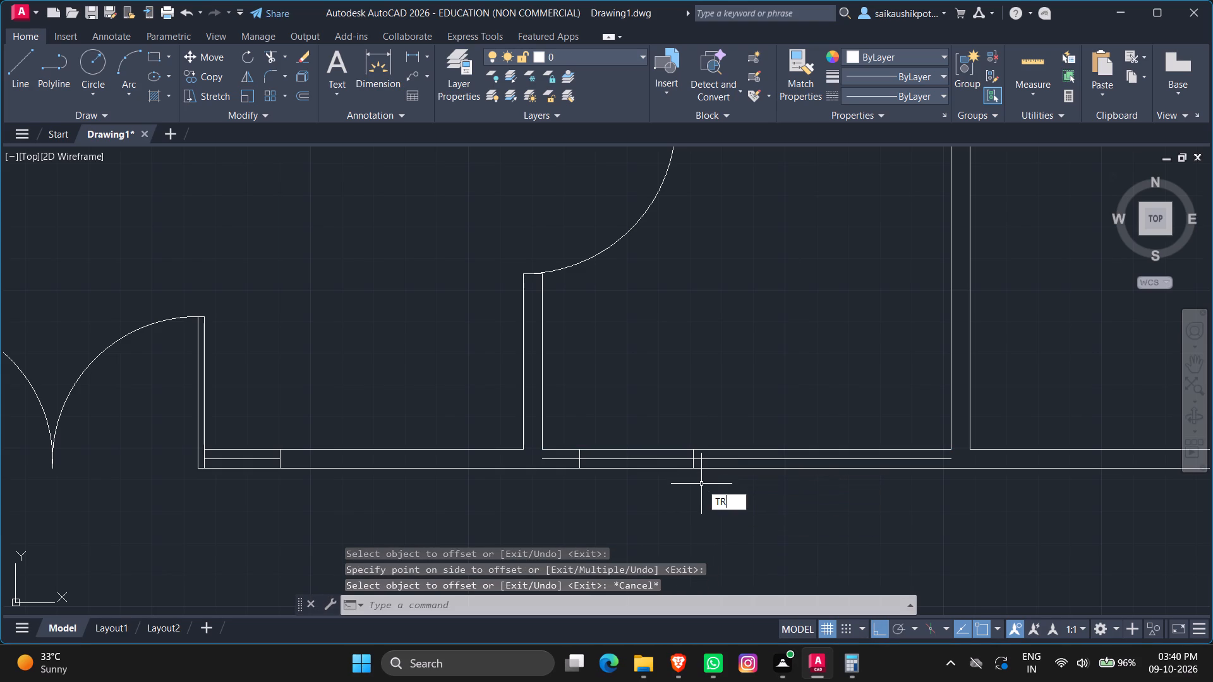
pyautogui.press('Return')
pyautogui.press('Return')
pyautogui.click(700, 460)
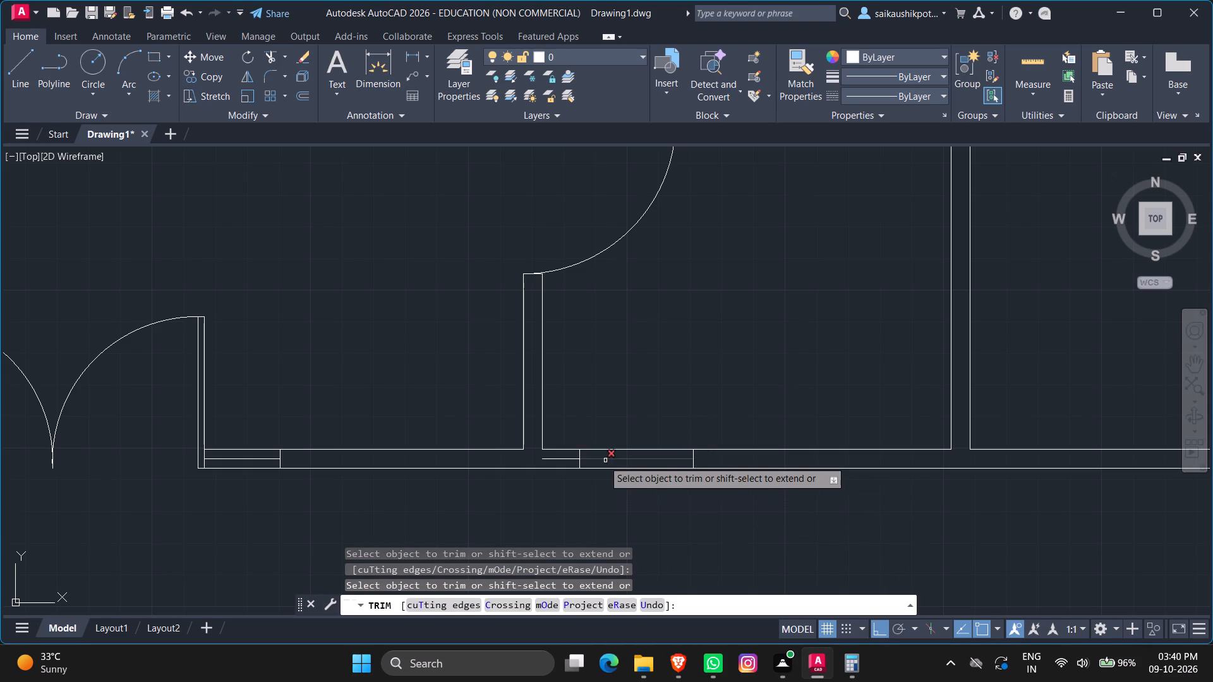
pyautogui.click(561, 458)
pyautogui.press('Escape')
pyautogui.press('Escape')
pyautogui.scroll(-1, 651, 498)
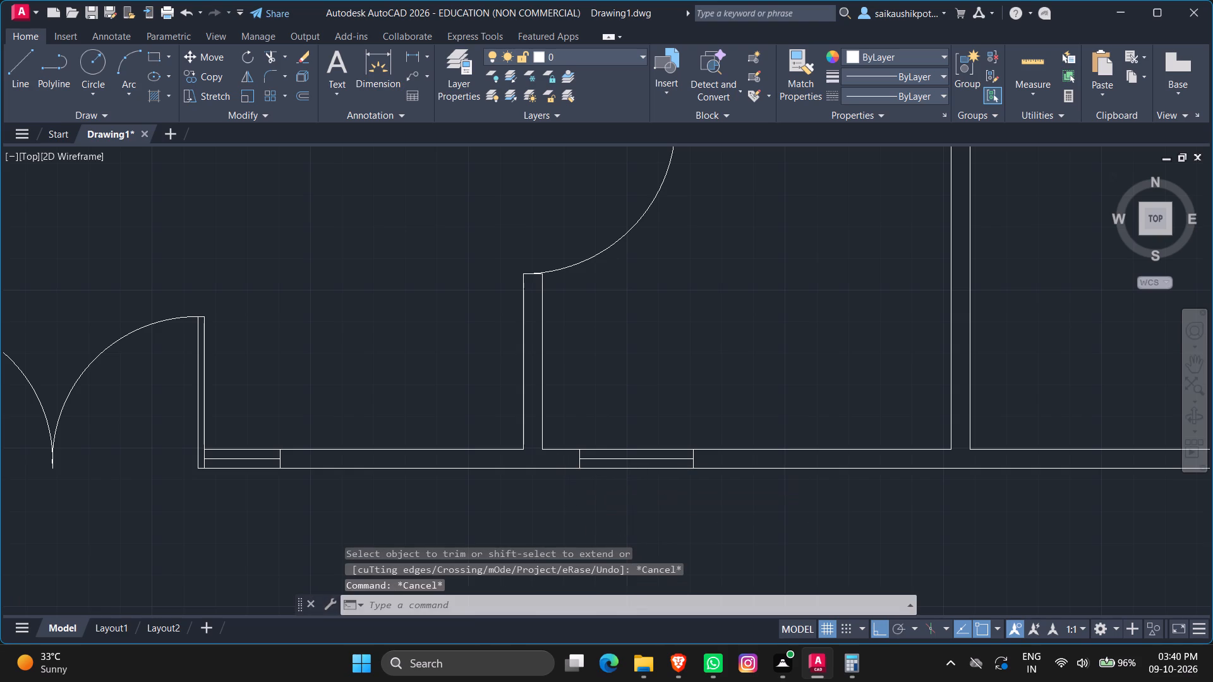
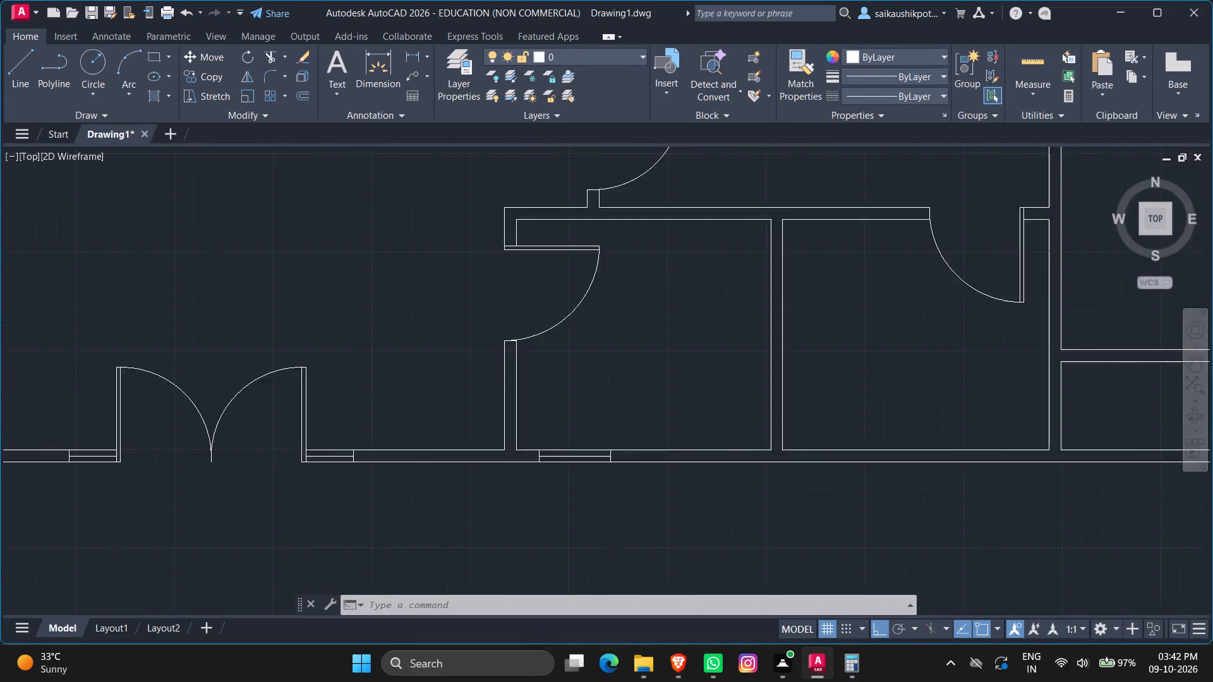
# Draw a short vertical line across the south wall of the next small room to the east.
pyautogui.scroll(-3, 943, 459)
pyautogui.scroll(3, 1004, 471)
pyautogui.scroll(1, 856, 472)
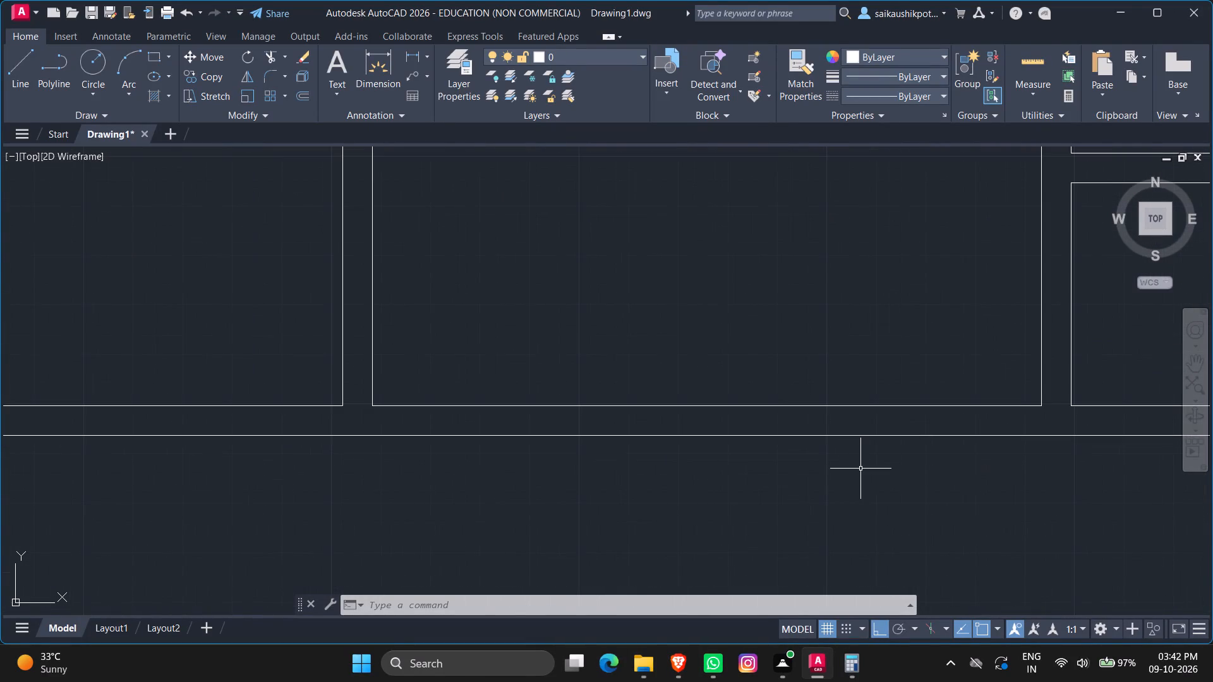
pyautogui.scroll(-1, 860, 469)
pyautogui.press('l')
pyautogui.press('Return')
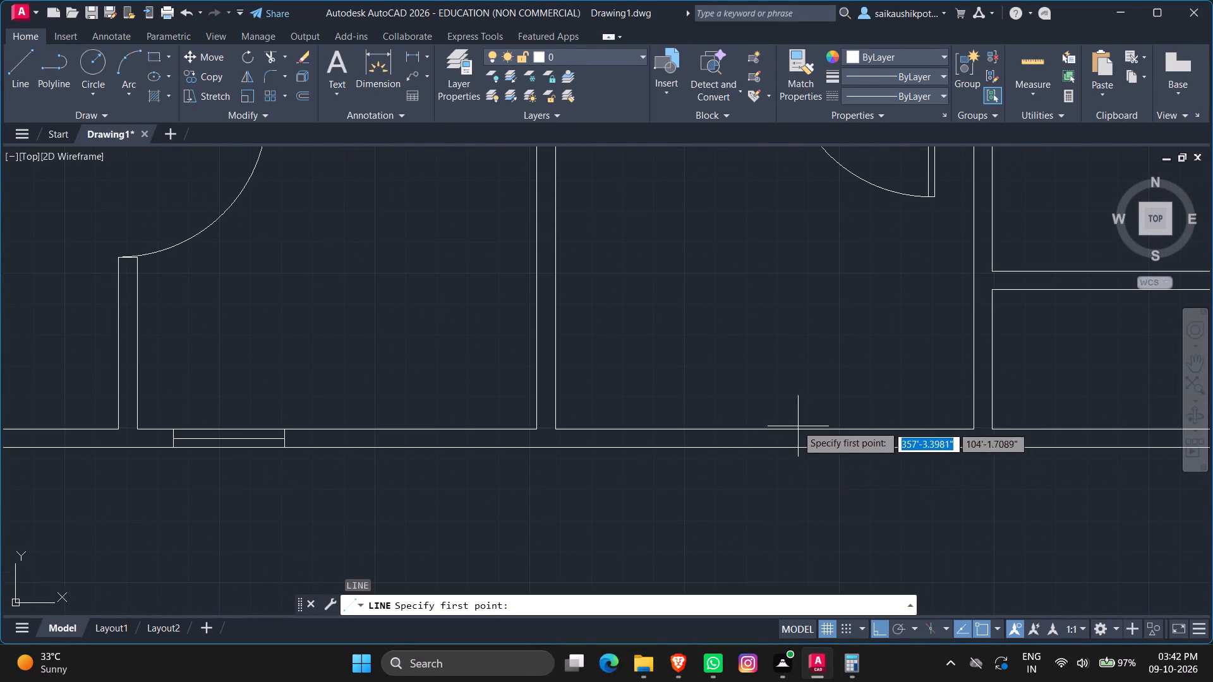
pyautogui.click(769, 415)
pyautogui.click(771, 463)
pyautogui.press('Escape')
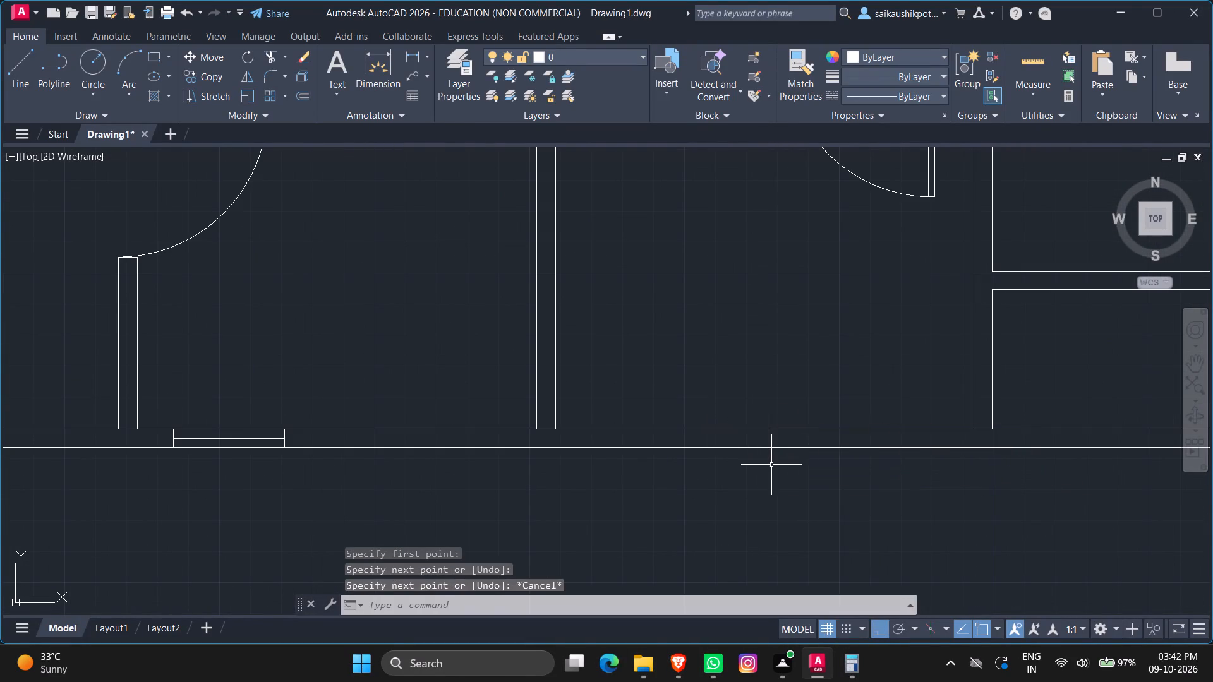
# Trim the vertical line's ends above and below the south wall to leave the window's west end mark.
pyautogui.write('TR')
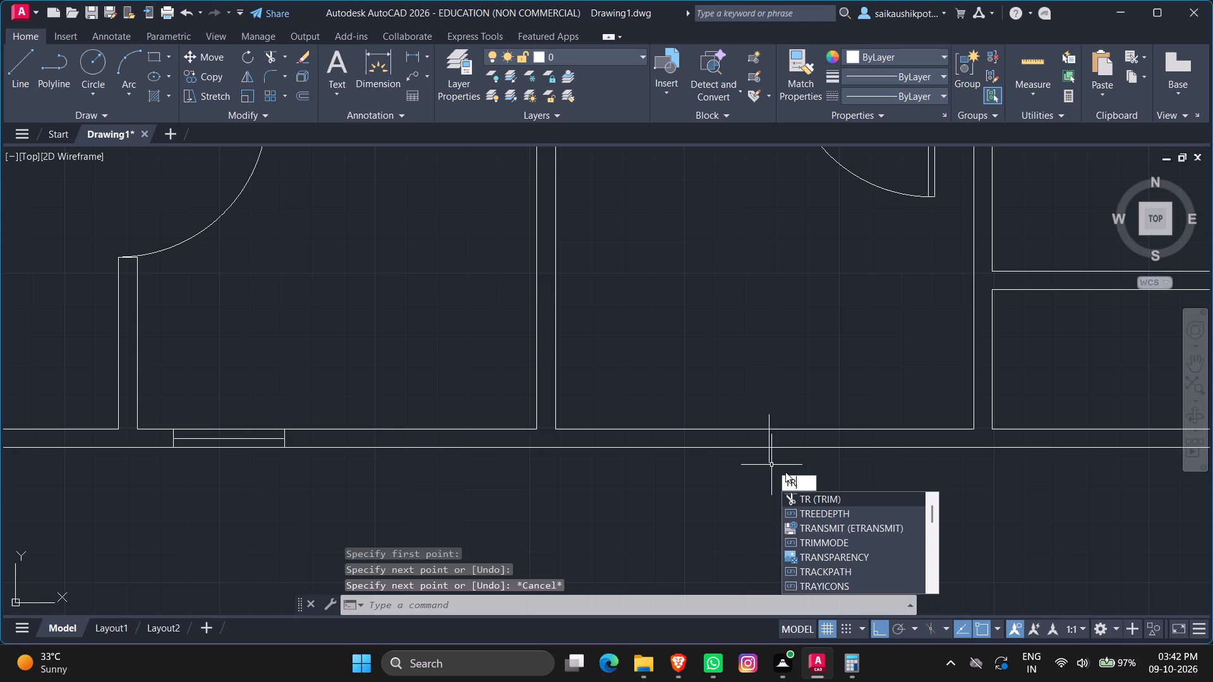
pyautogui.press('Return')
pyautogui.press('Return')
pyautogui.click(769, 458)
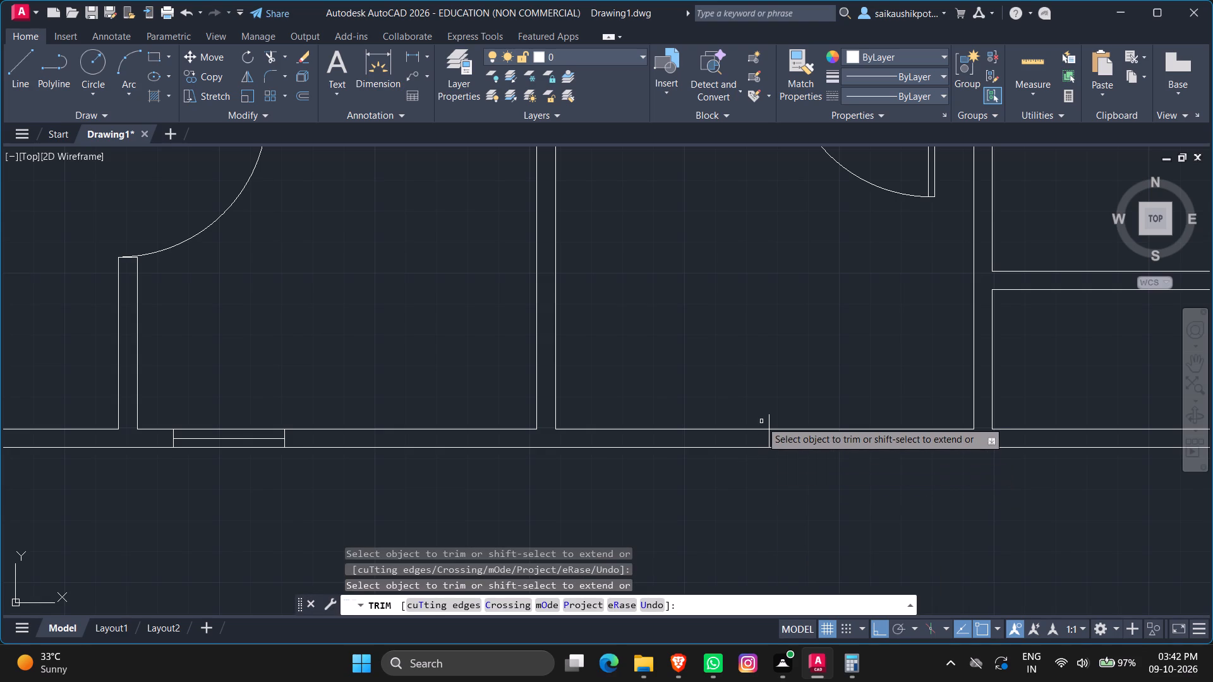
pyautogui.click(768, 419)
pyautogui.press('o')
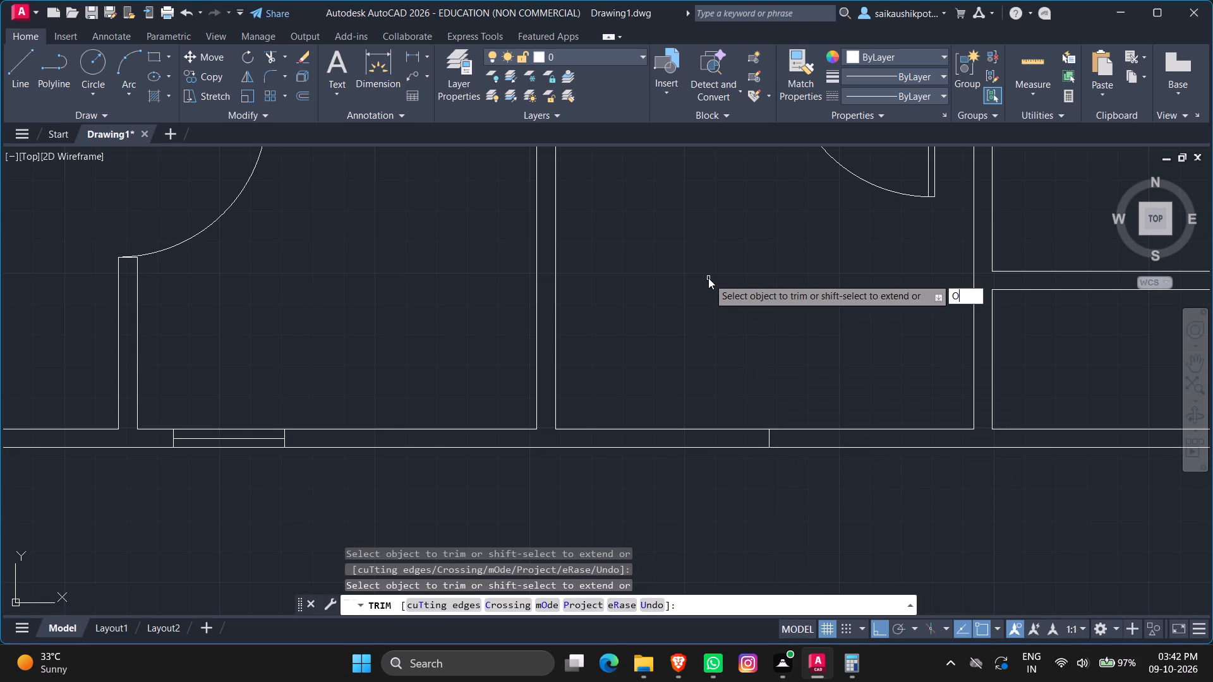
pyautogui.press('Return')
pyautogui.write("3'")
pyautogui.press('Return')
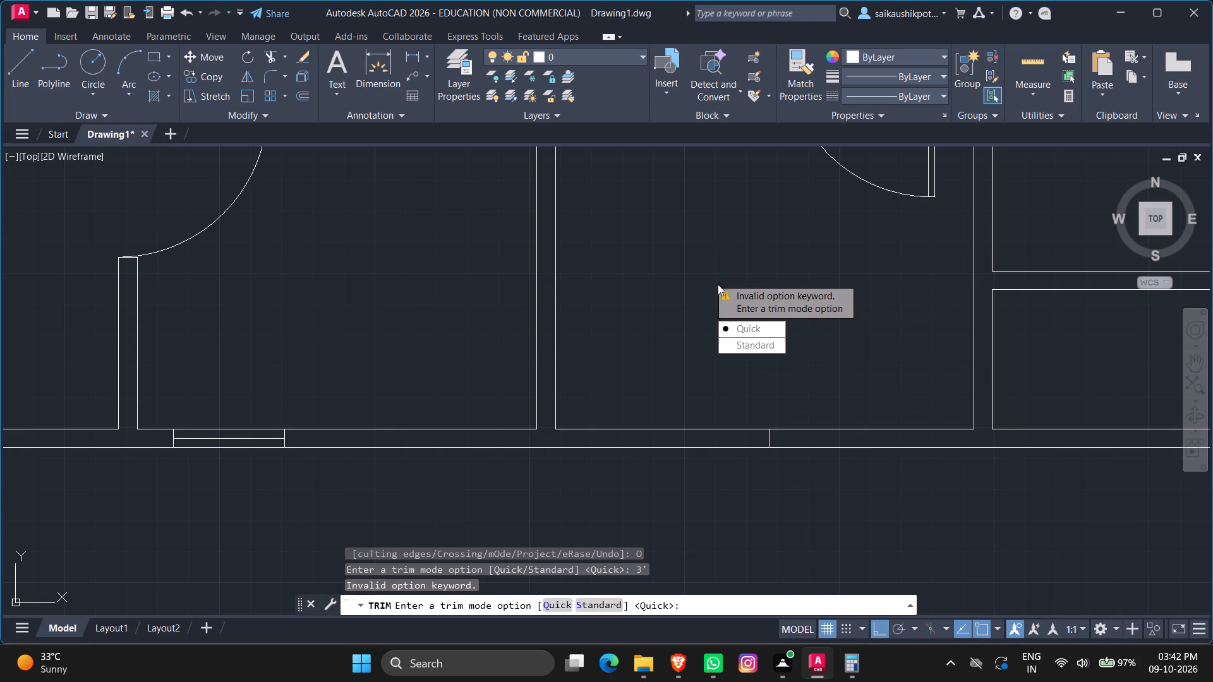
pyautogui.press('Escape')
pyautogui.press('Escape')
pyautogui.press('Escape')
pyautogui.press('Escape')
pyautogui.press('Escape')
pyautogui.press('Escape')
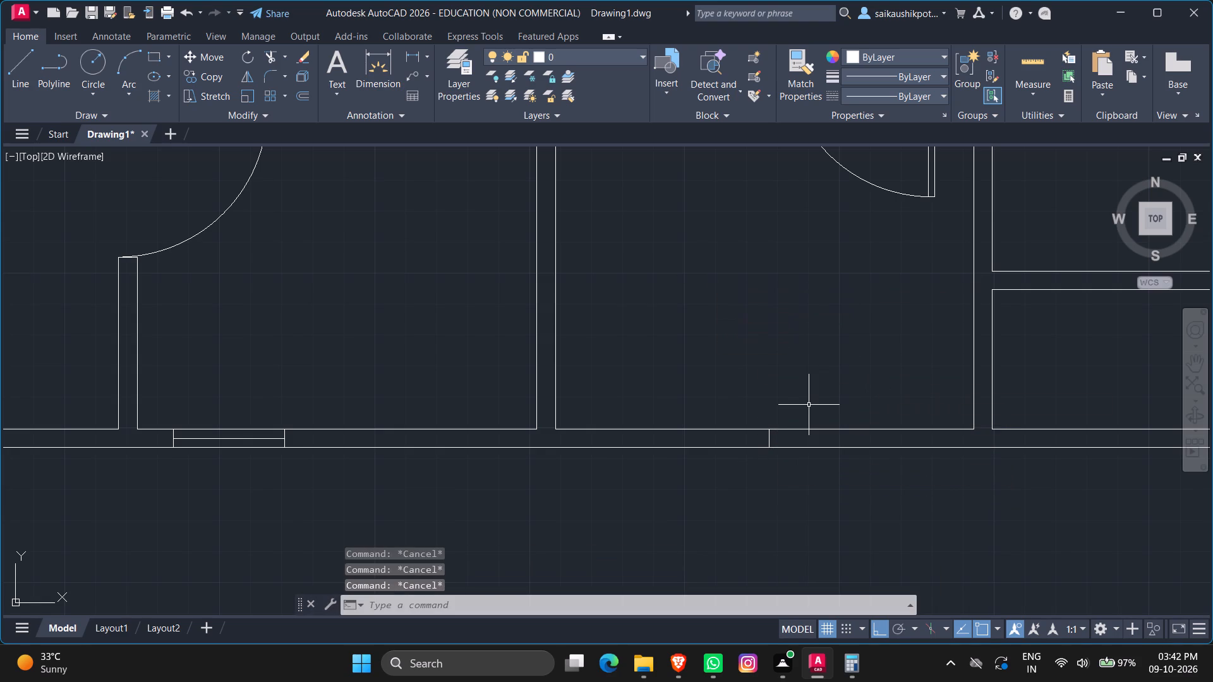
# Offset the west end mark 3' to the east as the window's east end mark.
pyautogui.press('o')
pyautogui.press('Return')
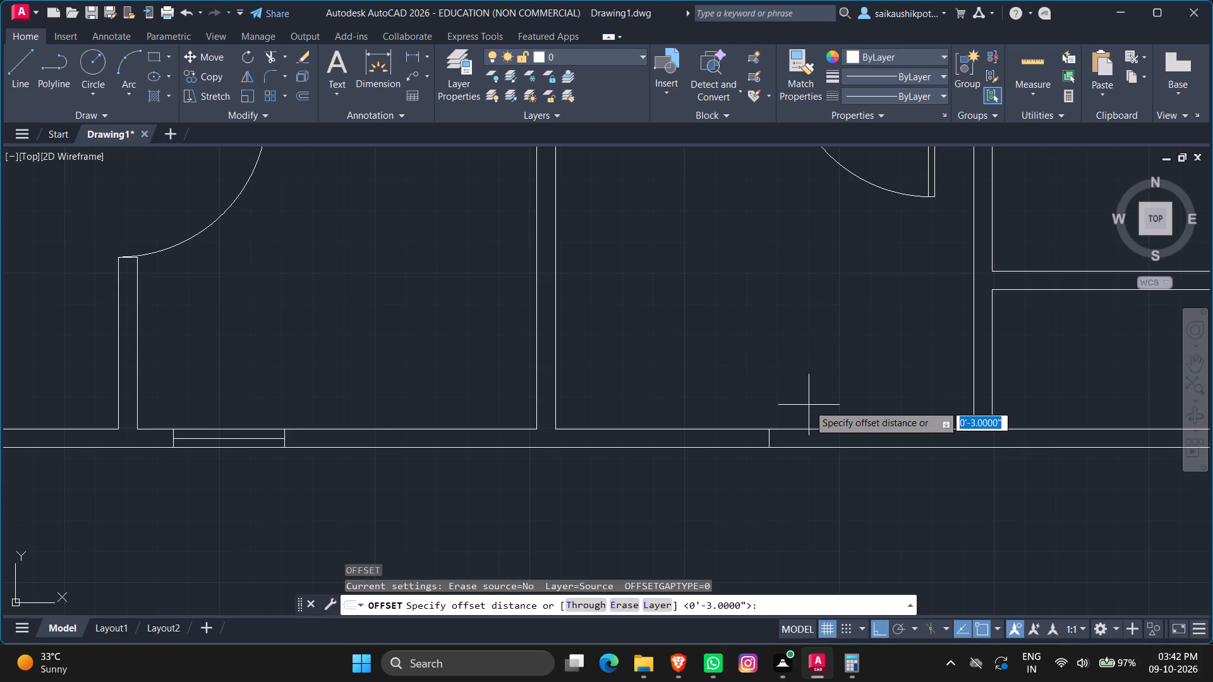
pyautogui.press('3')
pyautogui.press("'")
pyautogui.press('Return')
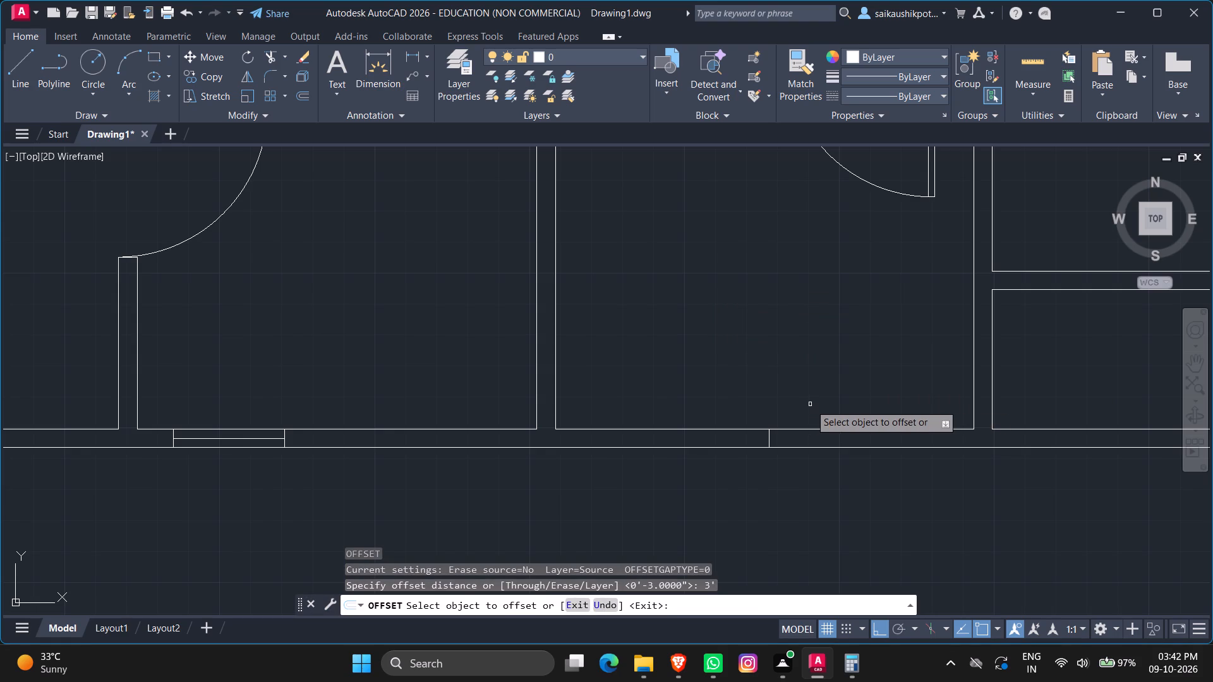
pyautogui.click(771, 440)
pyautogui.click(818, 456)
pyautogui.press('Escape')
pyautogui.press('Escape')
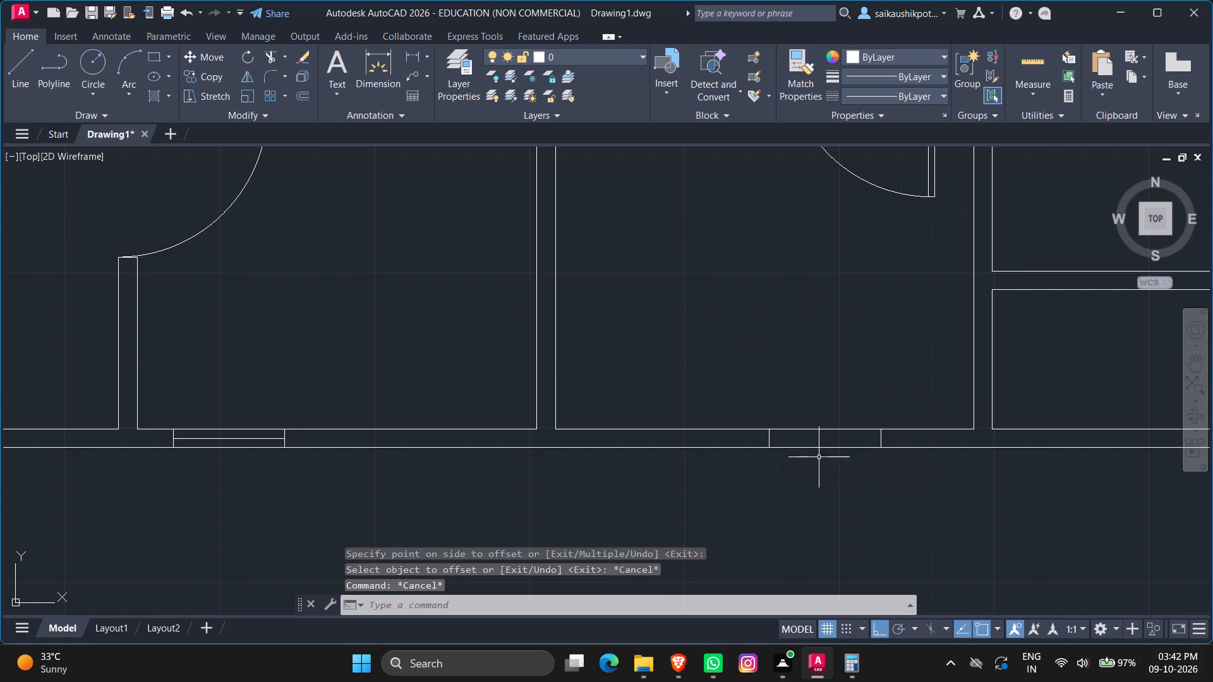
# Offset the inner line of this small room's south wall 3" south into the wall as the window's centre line.
pyautogui.press('o')
pyautogui.press('Return')
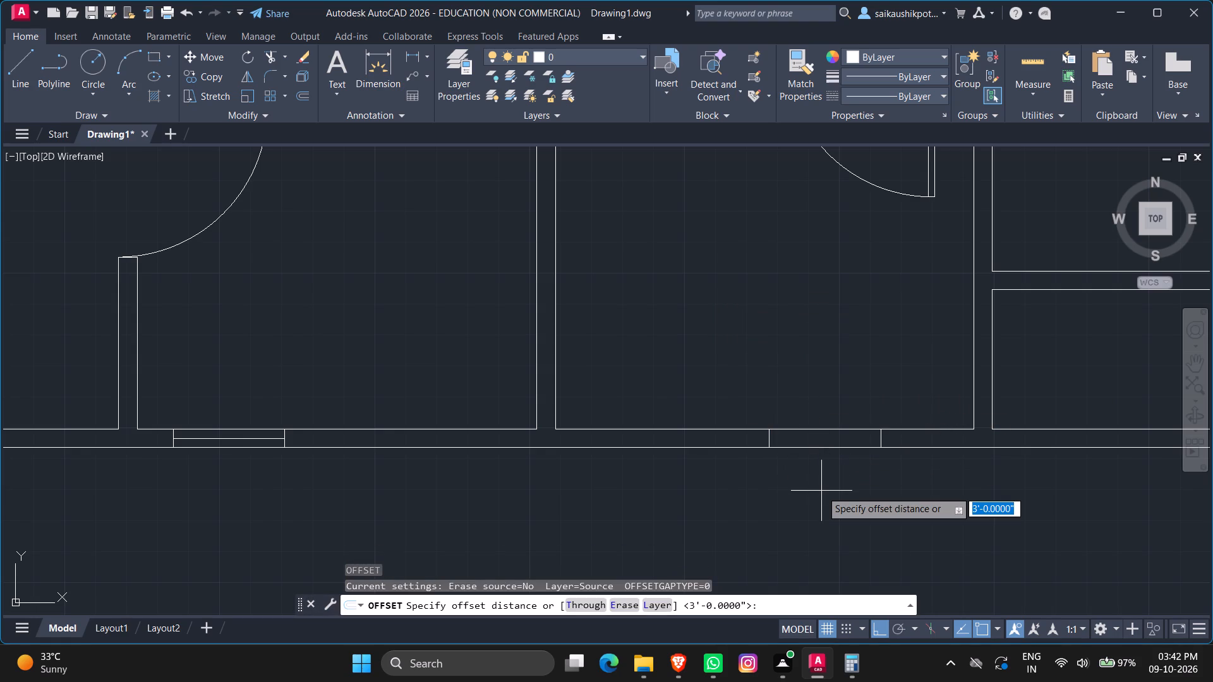
pyautogui.press('3')
pyautogui.hotkey('shift', '"')
pyautogui.press('Return')
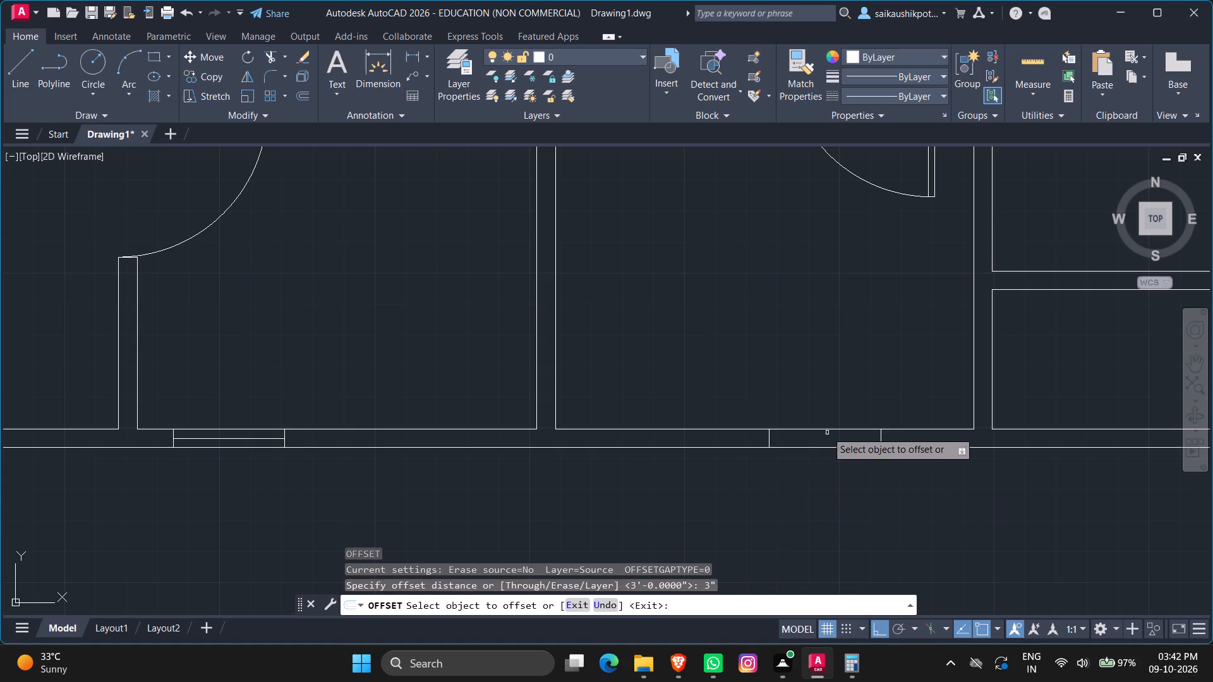
pyautogui.click(826, 428)
pyautogui.click(831, 449)
pyautogui.press('Escape')
# Trim the centre line beyond the window's east and west end marks in this small room's south wall.
pyautogui.write('TR')
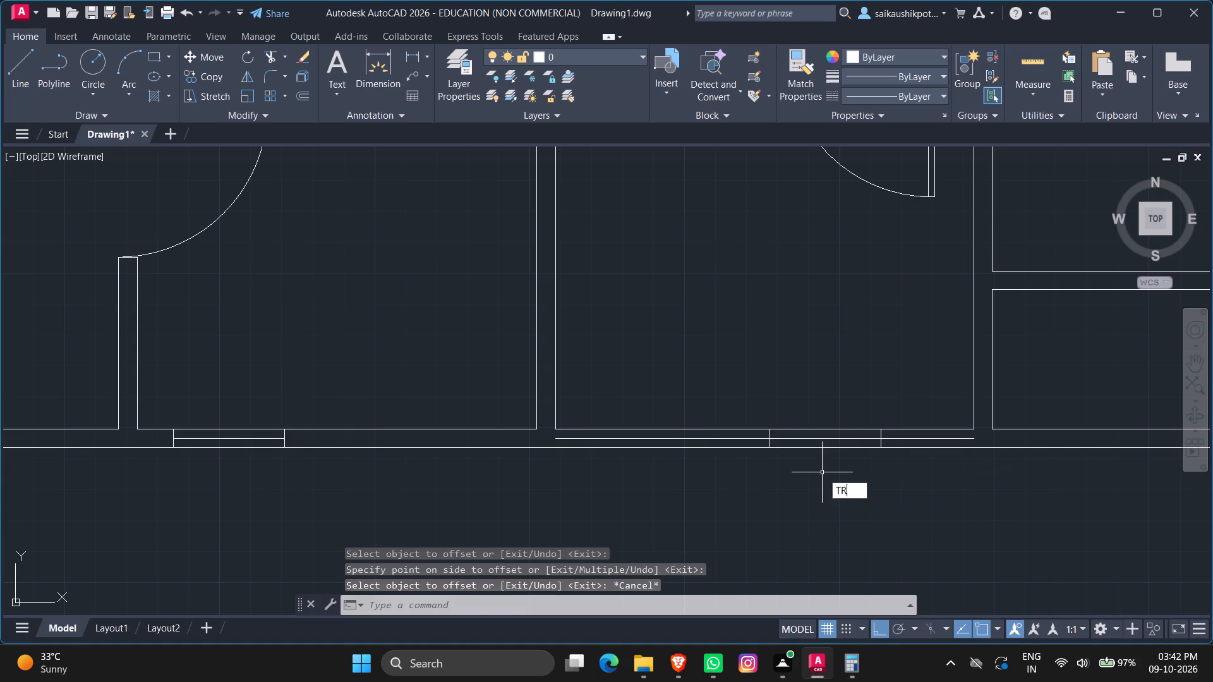
pyautogui.press('Return')
pyautogui.press('Return')
pyautogui.click(893, 440)
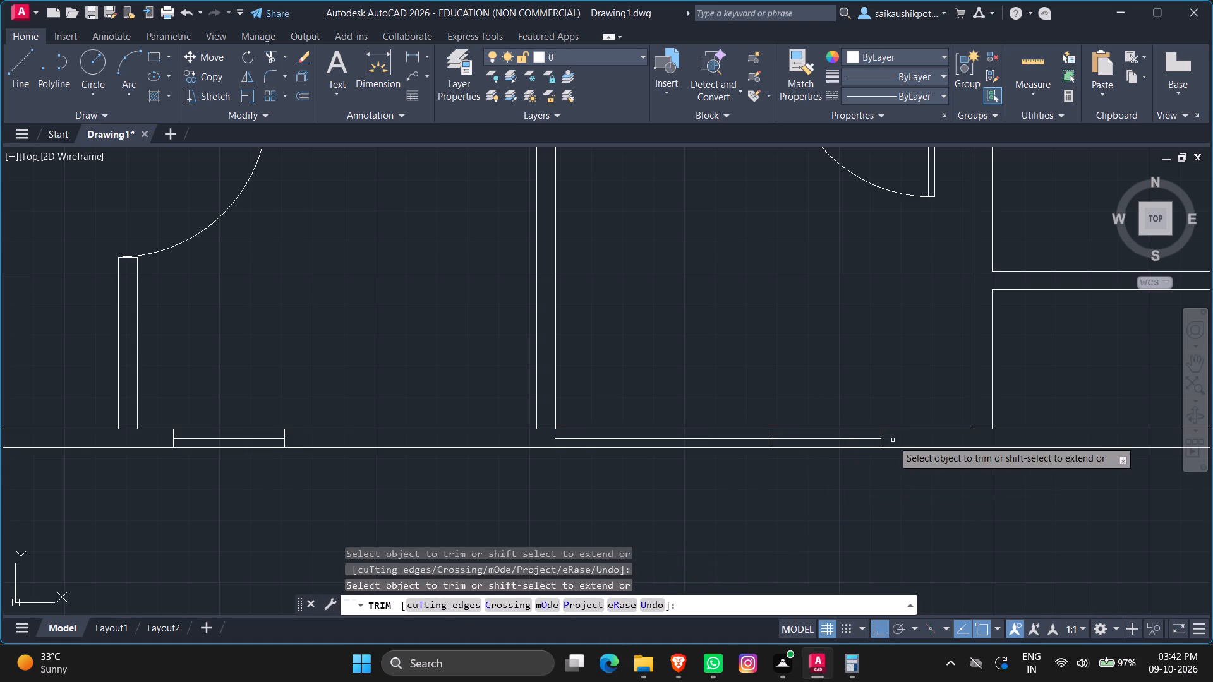
pyautogui.click(751, 440)
pyautogui.press('Escape')
# Draw the south end mark of a window across the large southeast room's east wall, level with the partition's upper line.
pyautogui.scroll(-4, 697, 500)
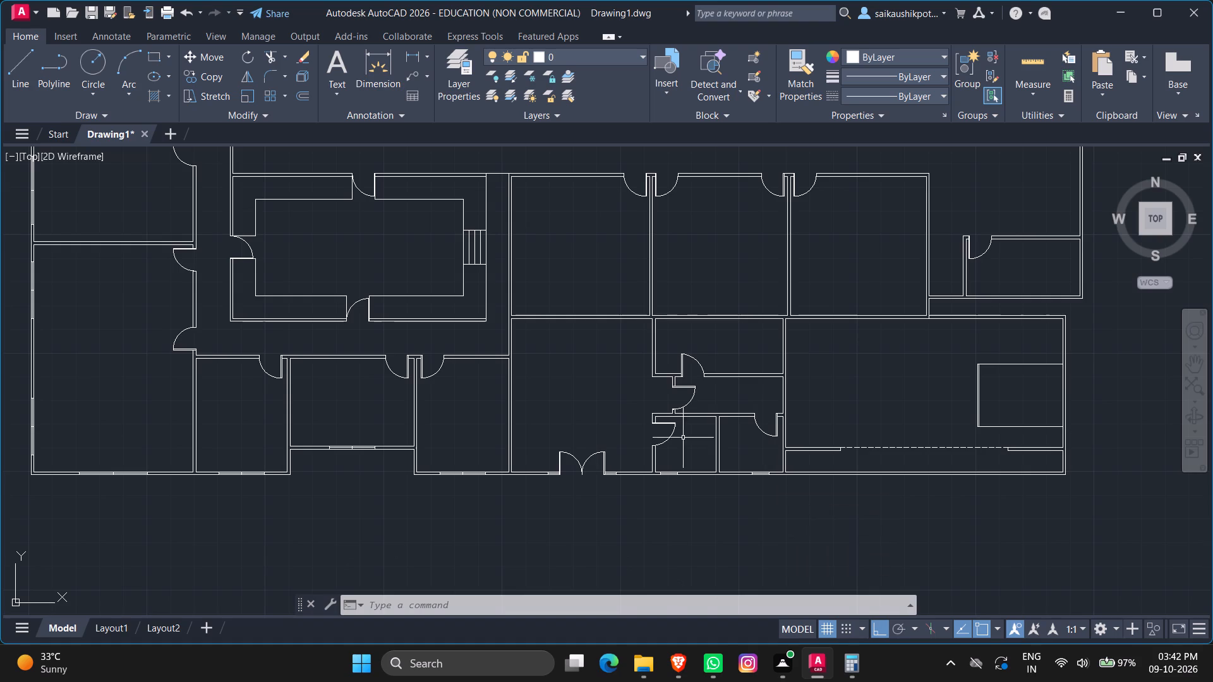
pyautogui.scroll(-1, 683, 438)
pyautogui.scroll(3, 866, 436)
pyautogui.scroll(2, 1025, 450)
pyautogui.scroll(1, 930, 454)
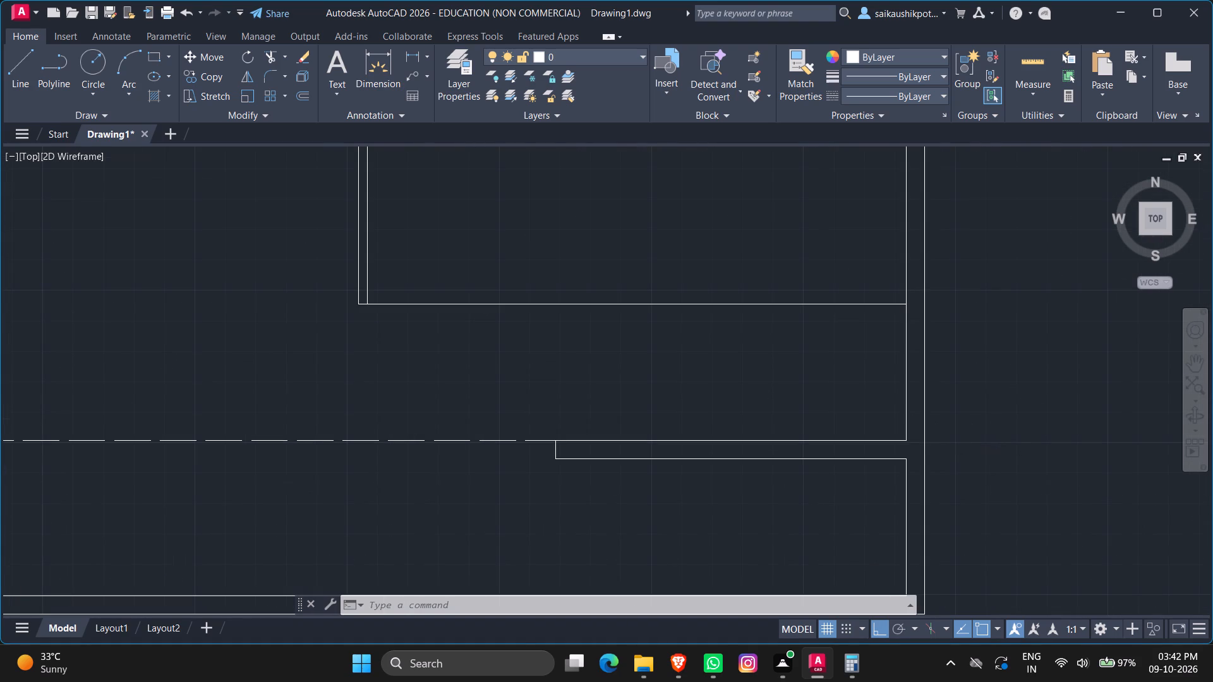
pyautogui.press('l')
pyautogui.press('Return')
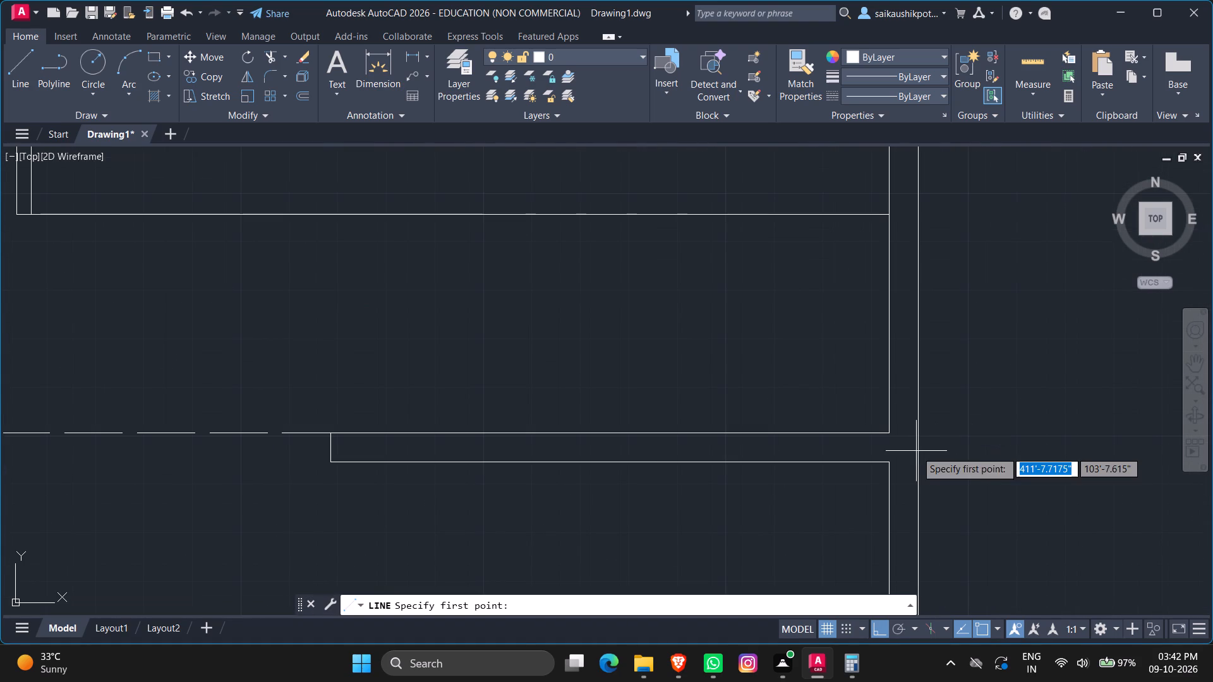
pyautogui.click(889, 429)
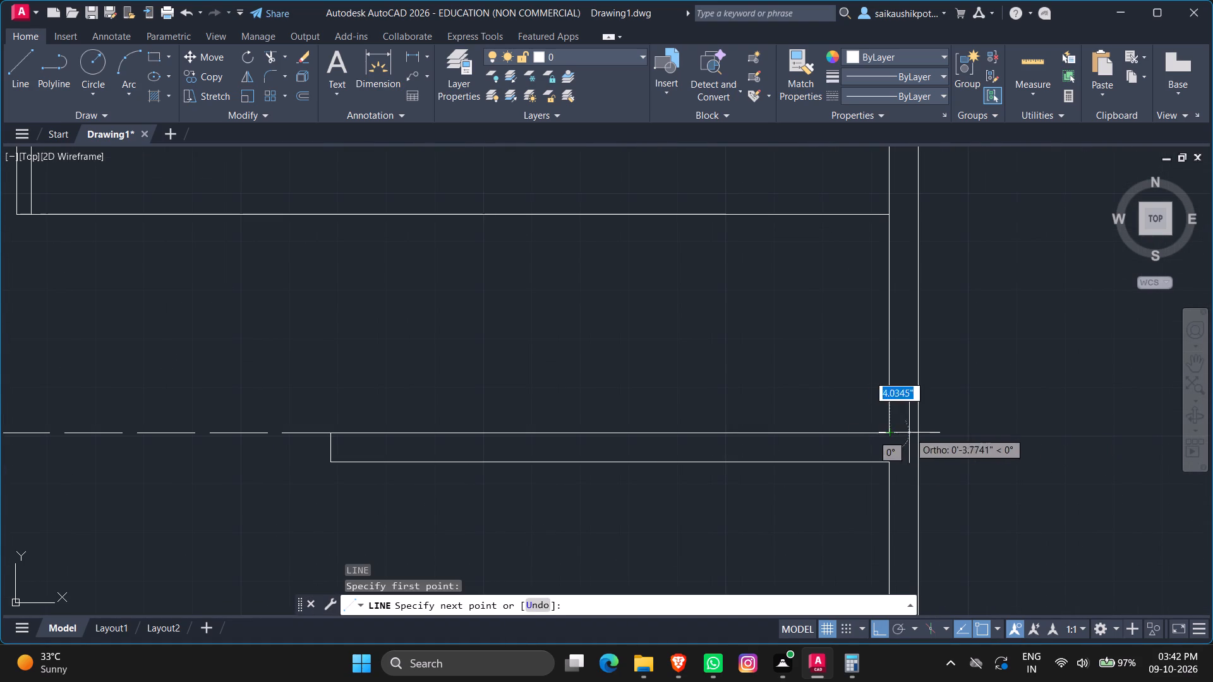
pyautogui.click(917, 429)
pyautogui.press('Escape')
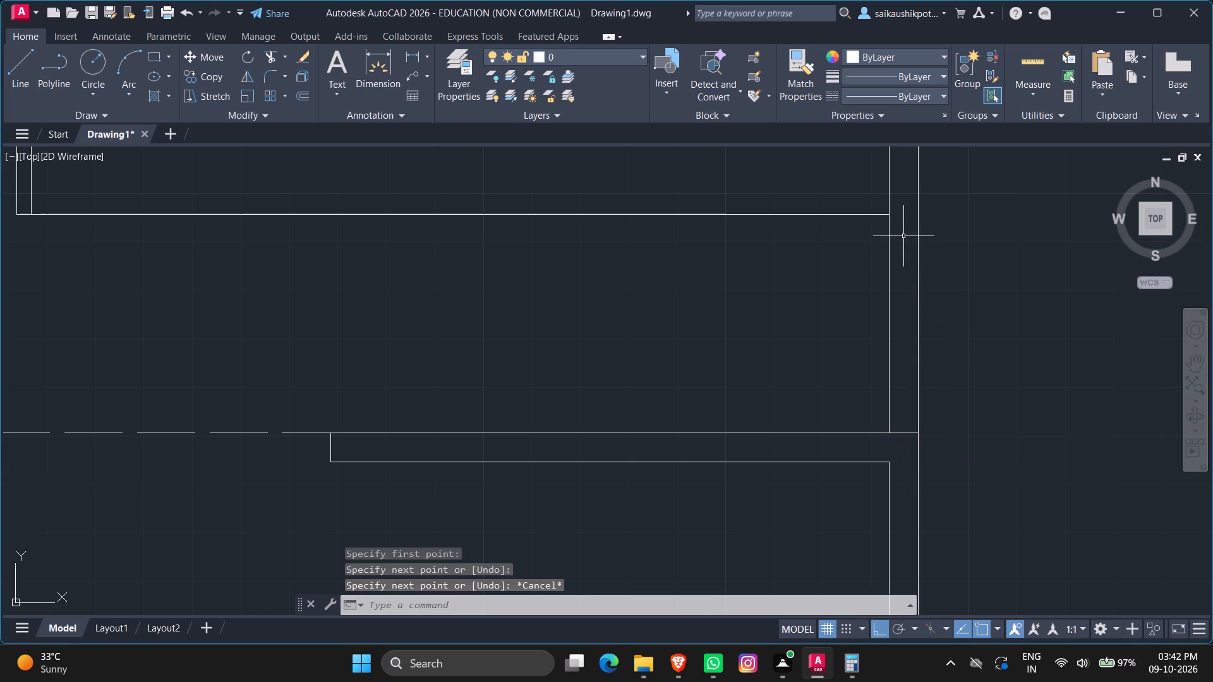
# Draw the window's north end mark across the east wall, in line with the inner rectangle's south edge.
pyautogui.press('l')
pyautogui.press('Return')
pyautogui.click(886, 213)
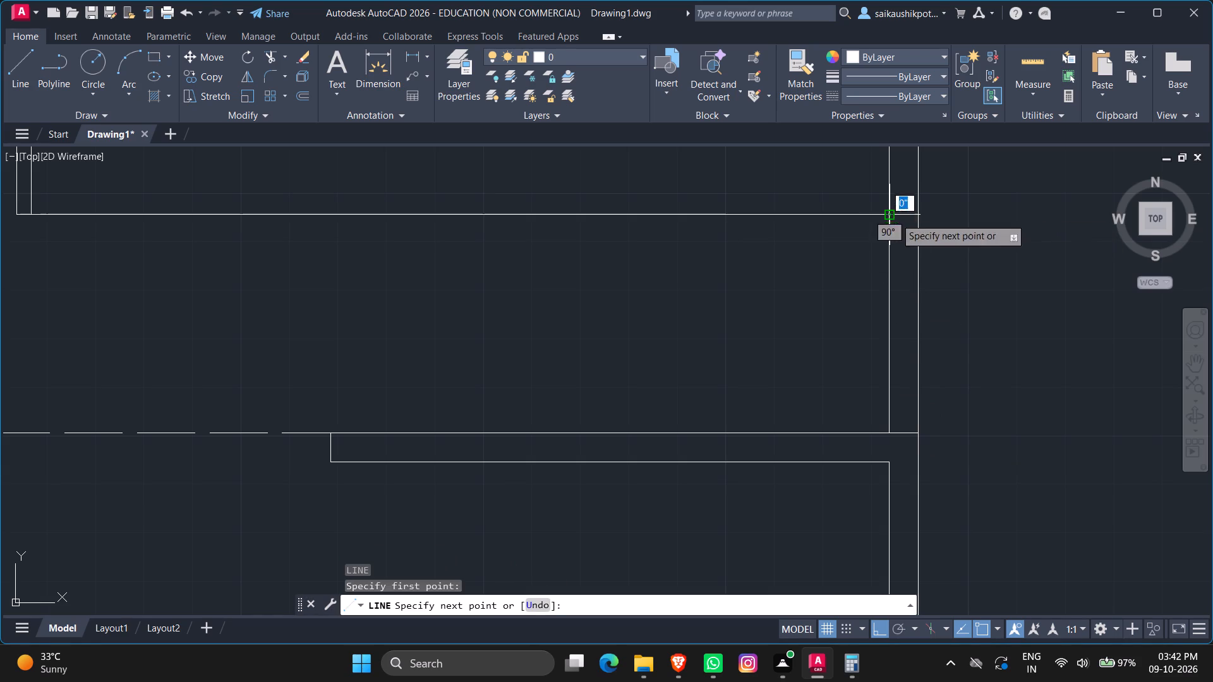
pyautogui.click(917, 213)
pyautogui.press('Escape')
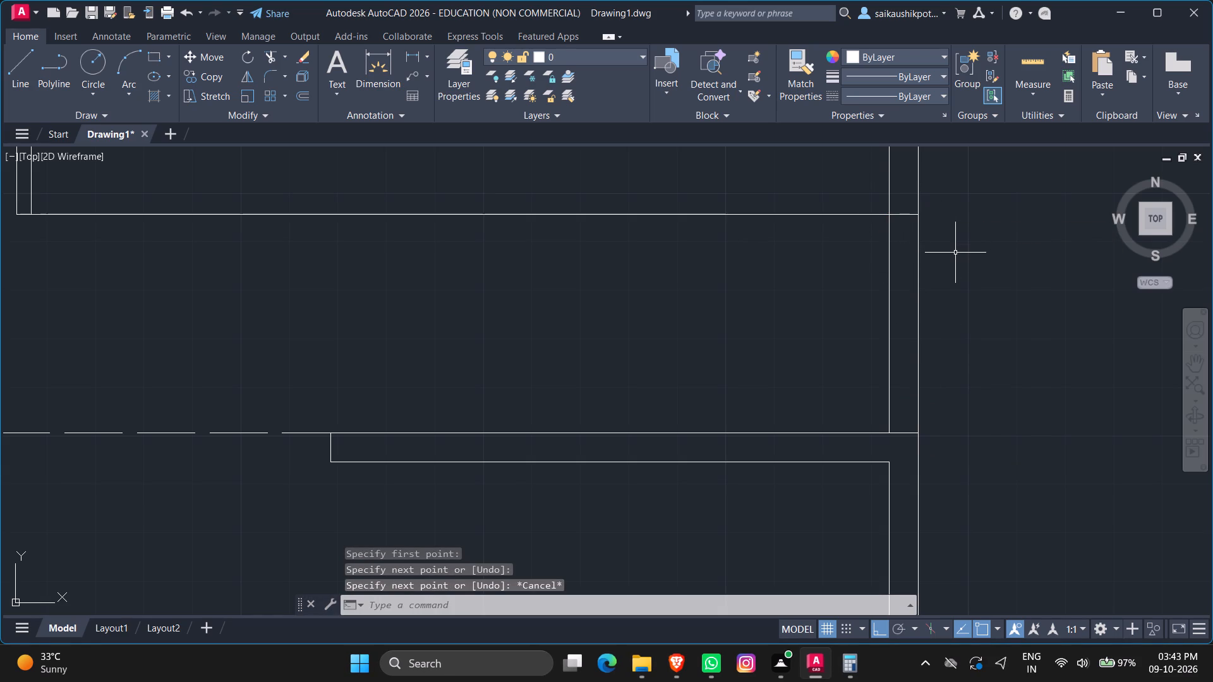
# Draw the east window's centre line between the midpoints of its north and south end marks.
pyautogui.press('l')
pyautogui.press('Return')
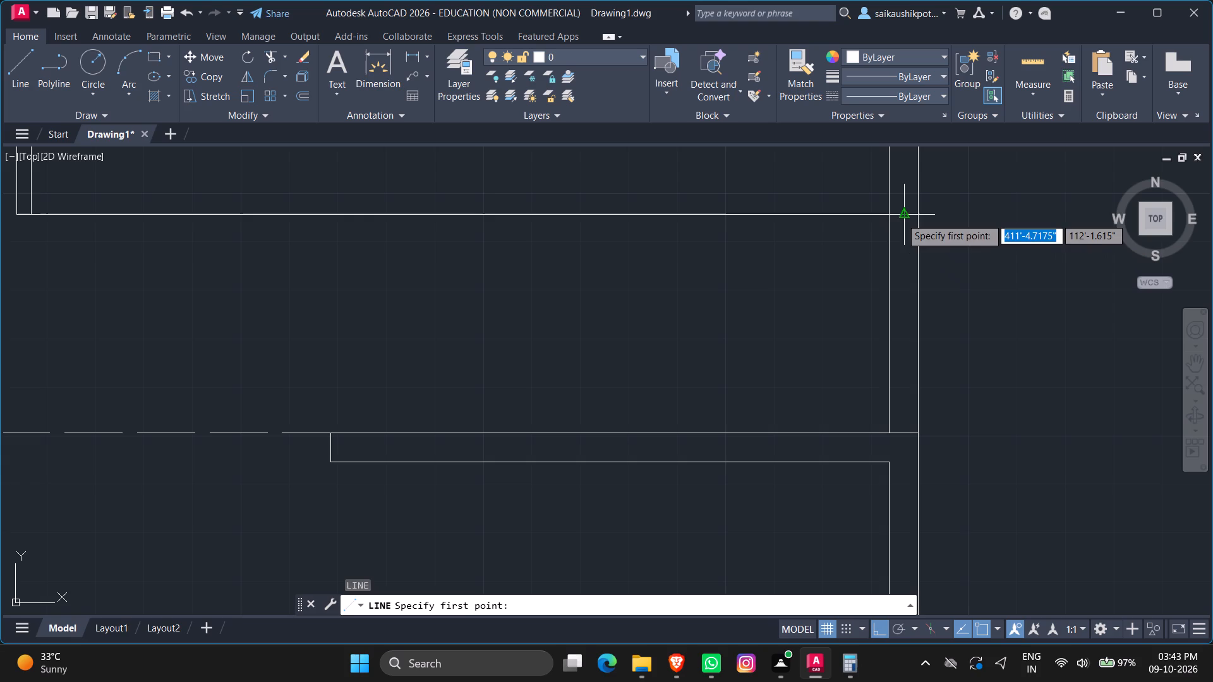
pyautogui.click(901, 218)
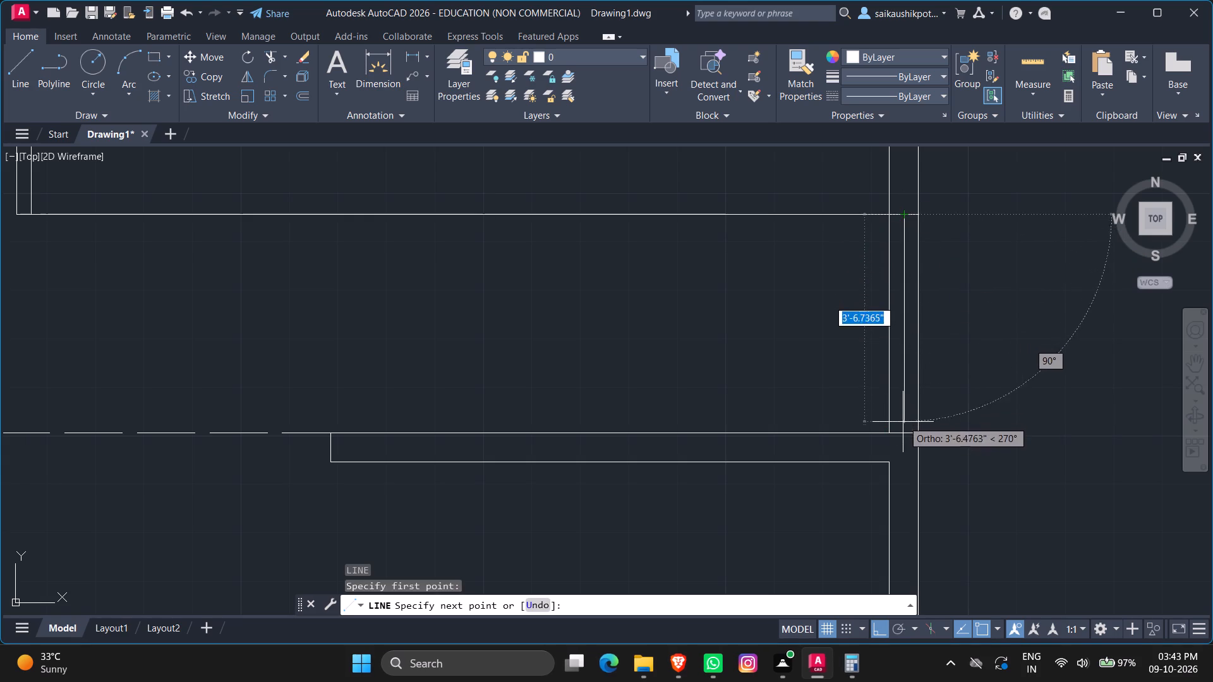
pyautogui.click(903, 433)
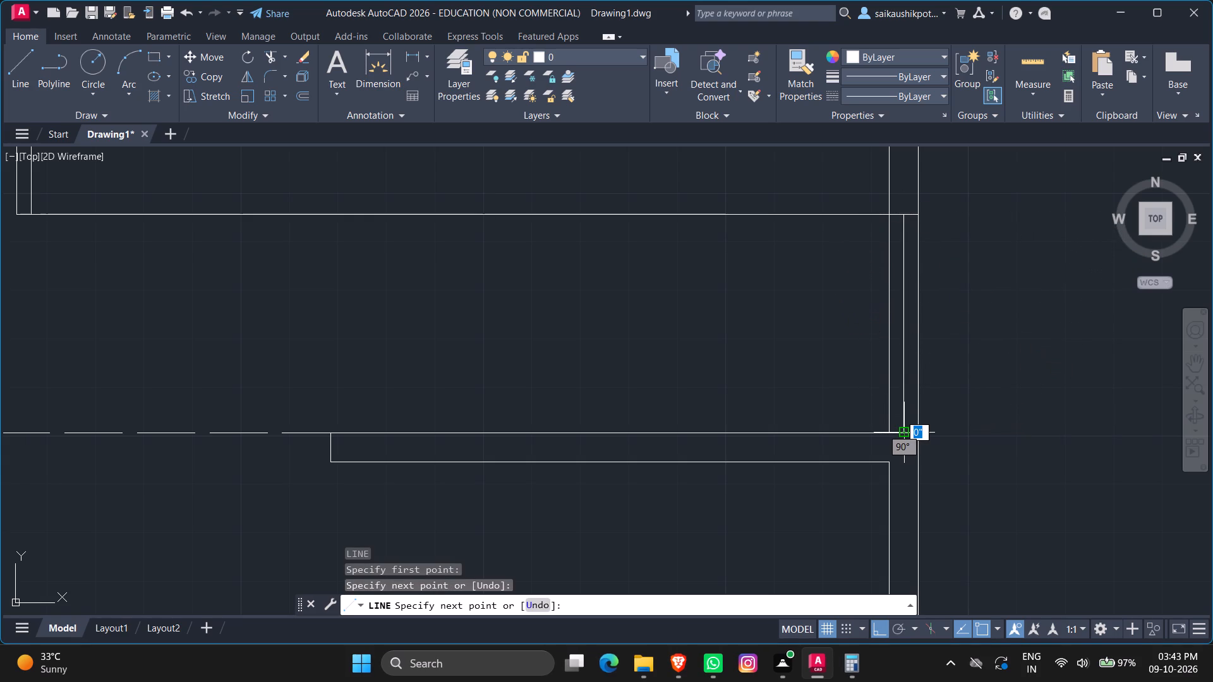
pyautogui.press('Escape')
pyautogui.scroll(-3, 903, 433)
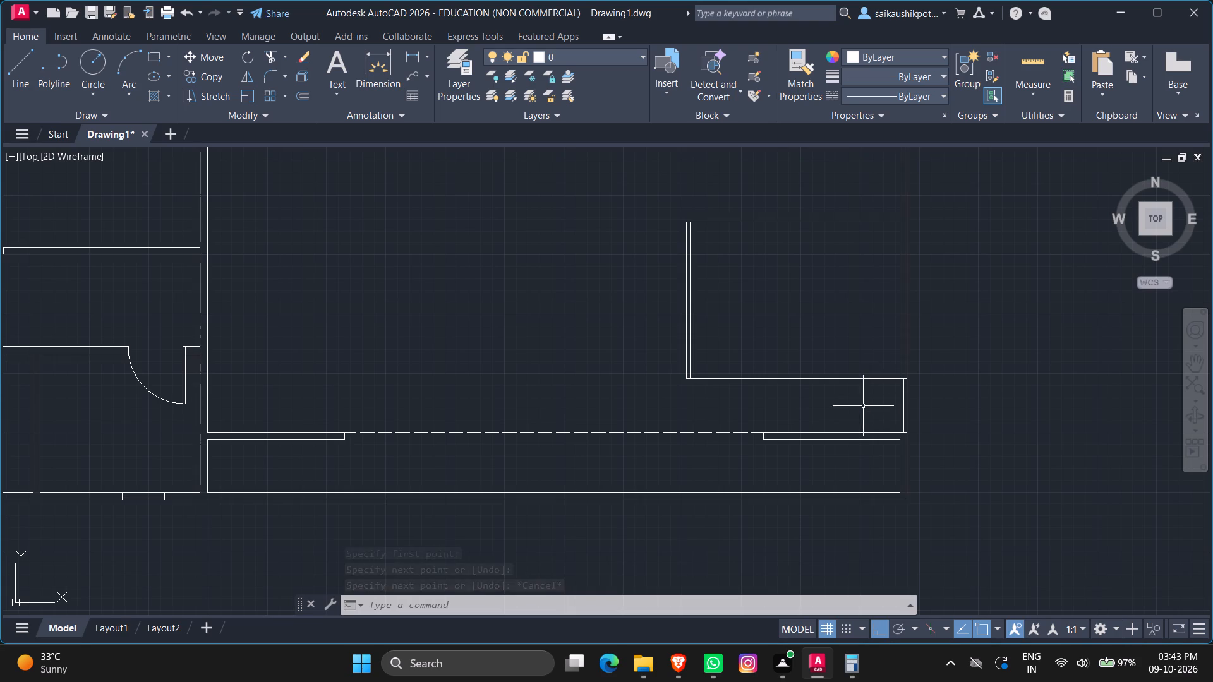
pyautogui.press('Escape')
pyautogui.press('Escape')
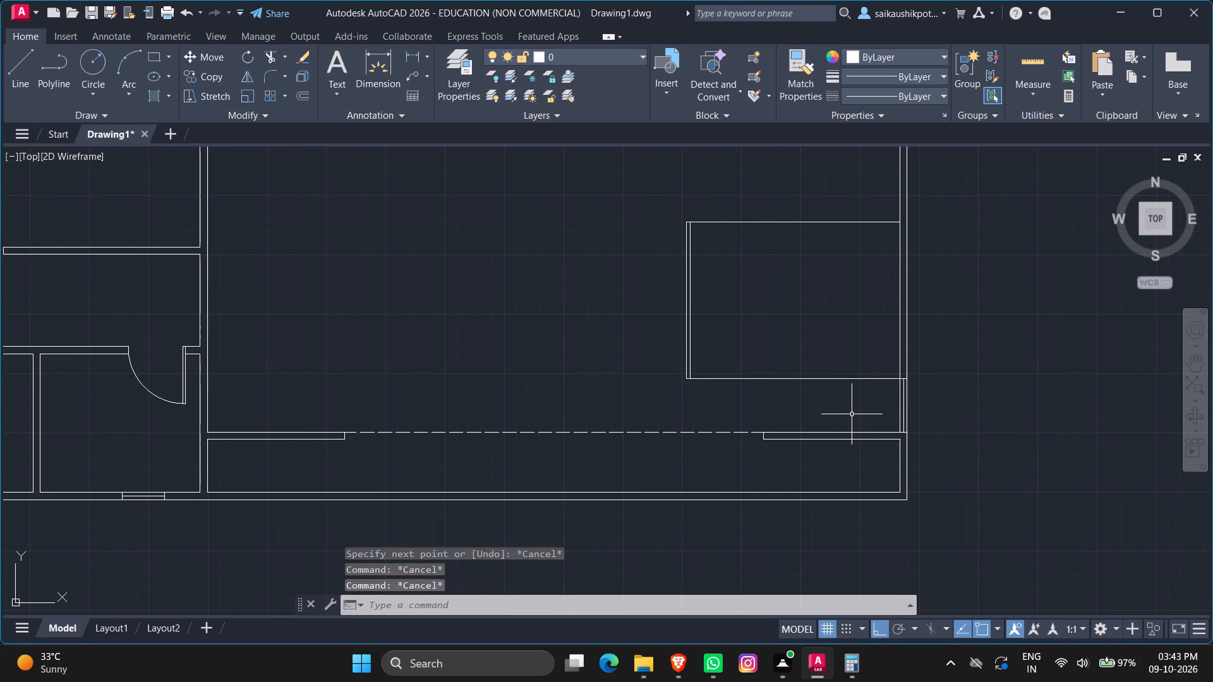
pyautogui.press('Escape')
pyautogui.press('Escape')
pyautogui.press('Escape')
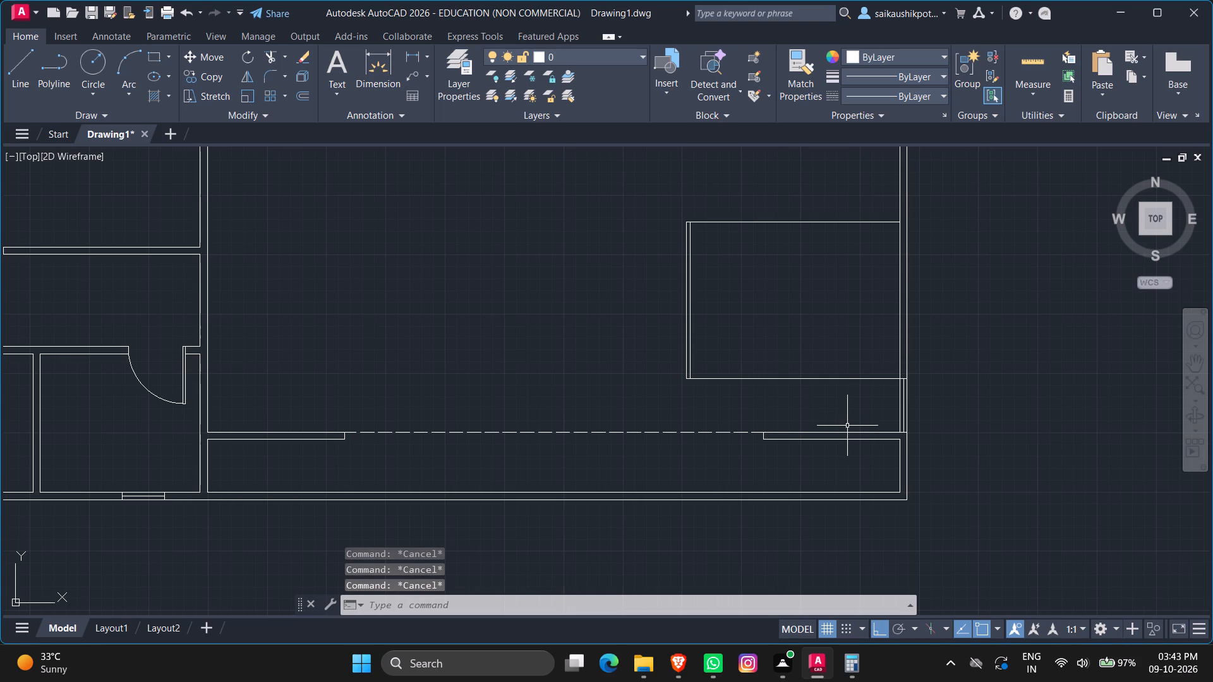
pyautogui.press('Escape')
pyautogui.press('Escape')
# Draw a window end mark across the large southeast room's north wall, near the middle of its stretch east of the wall junction.
pyautogui.scroll(-3, 888, 428)
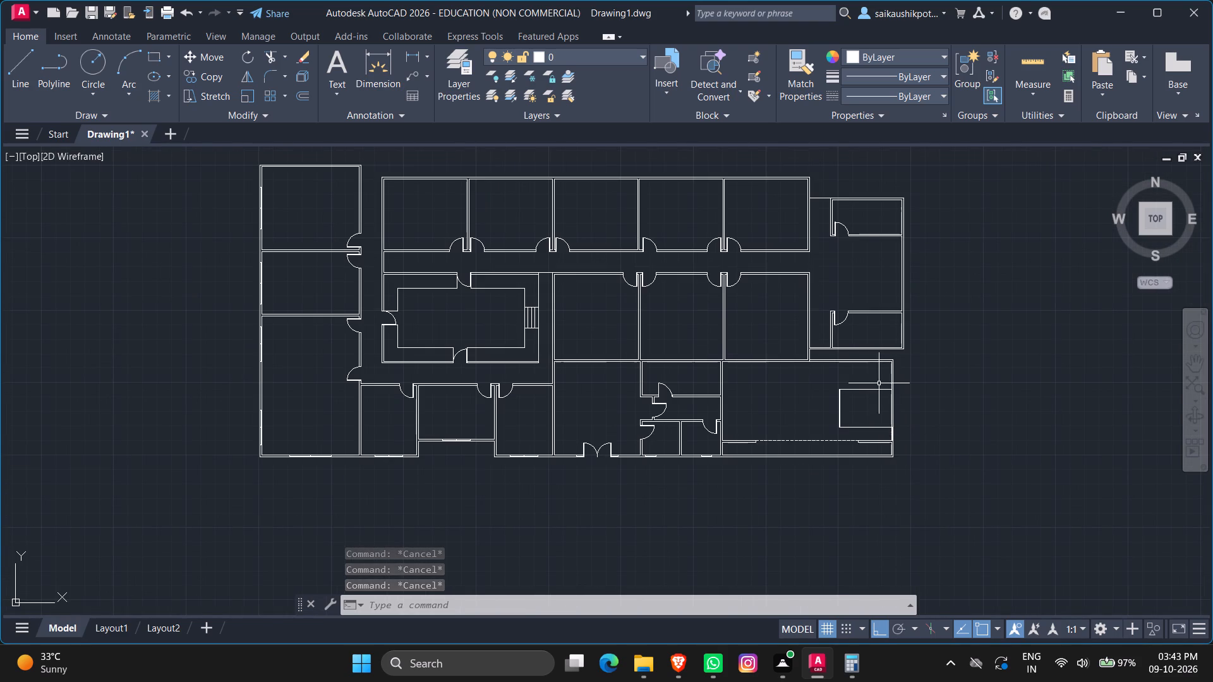
pyautogui.scroll(4, 869, 347)
pyautogui.scroll(1, 824, 434)
pyautogui.scroll(-1, 809, 446)
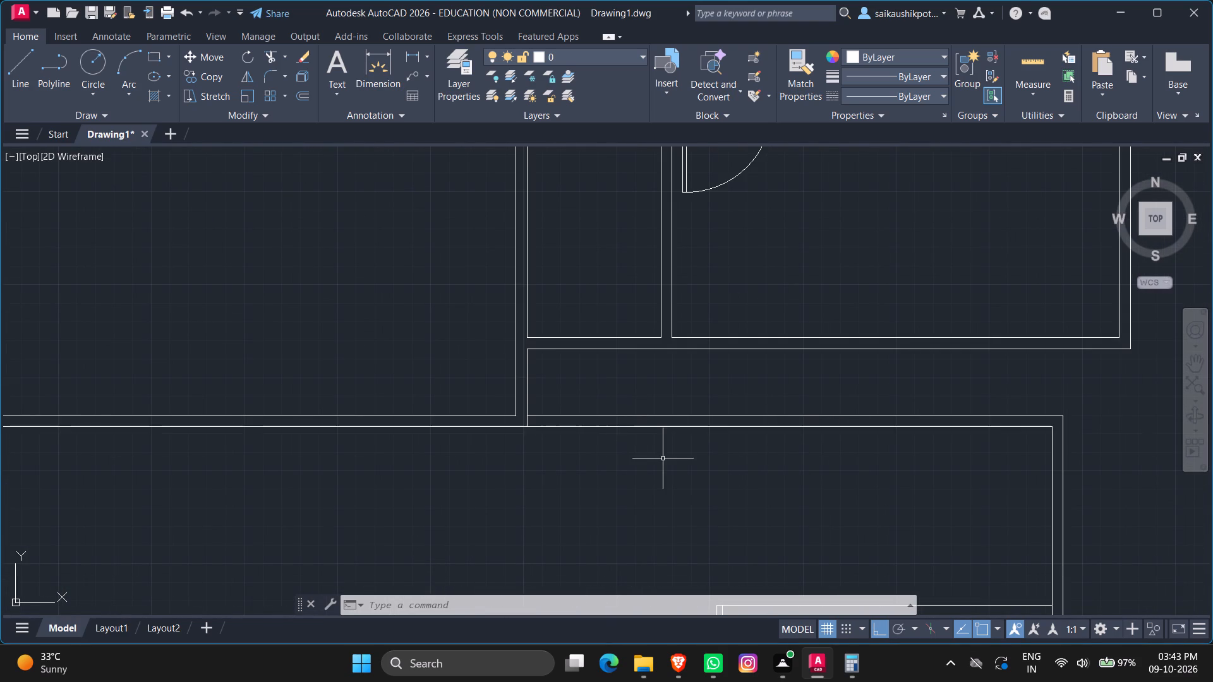
pyautogui.press('l')
pyautogui.press('Return')
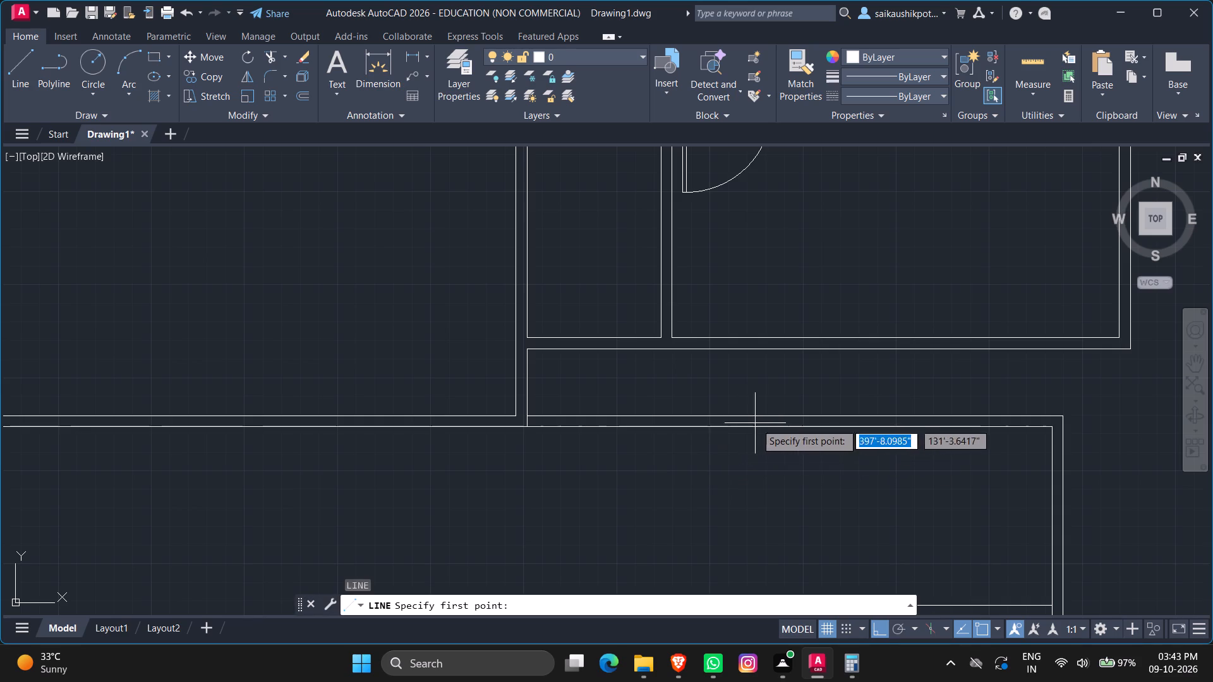
pyautogui.click(789, 428)
pyautogui.scroll(2, 789, 418)
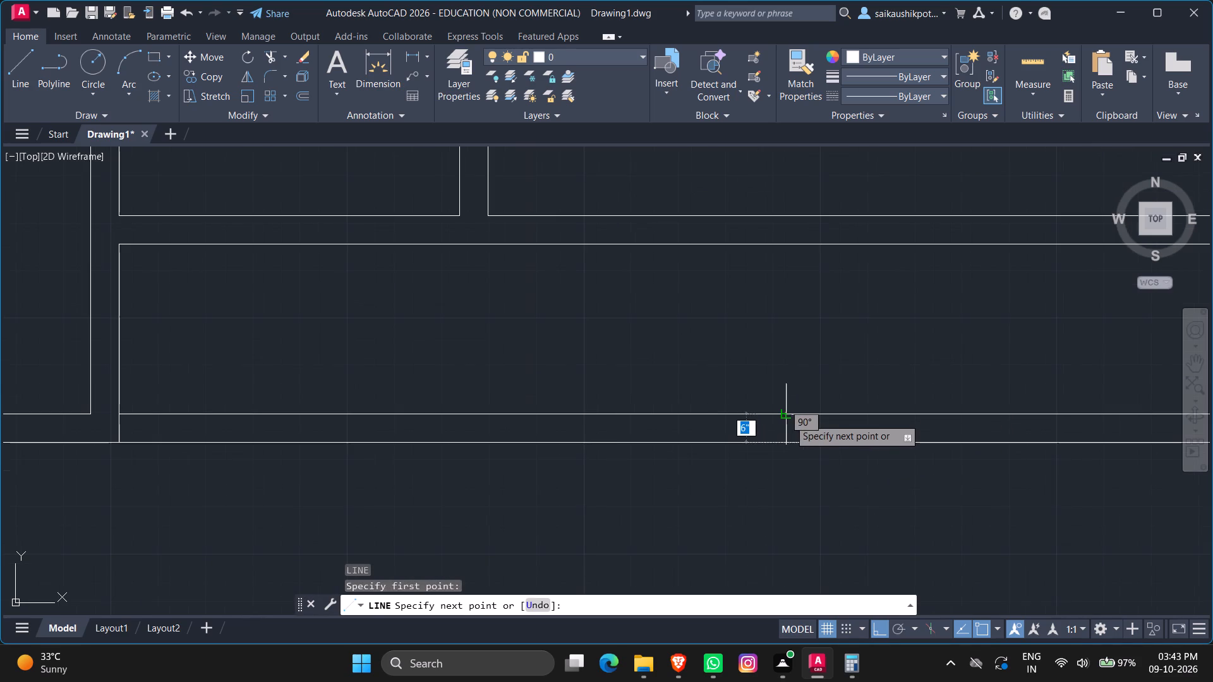
pyautogui.click(785, 416)
pyautogui.press('Escape')
# Offset the new mark in the large southeast room's north wall by 6' to the west and to the east.
pyautogui.press('o')
pyautogui.press('Return')
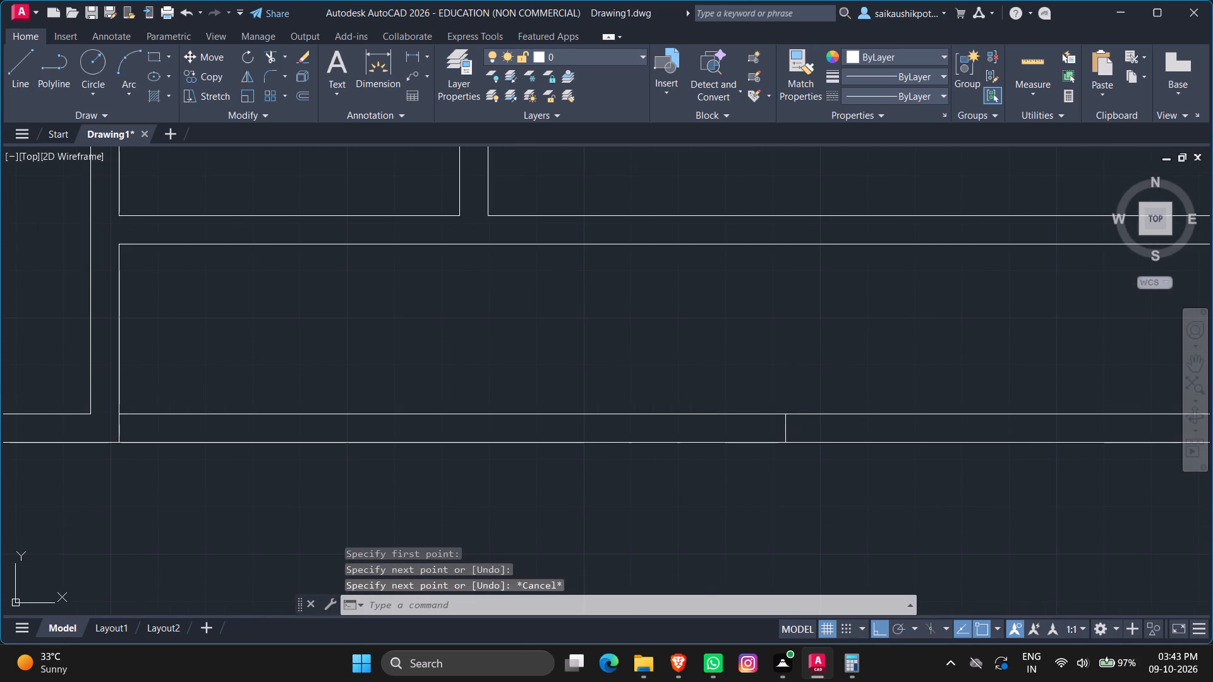
pyautogui.write("6'")
pyautogui.press('Return')
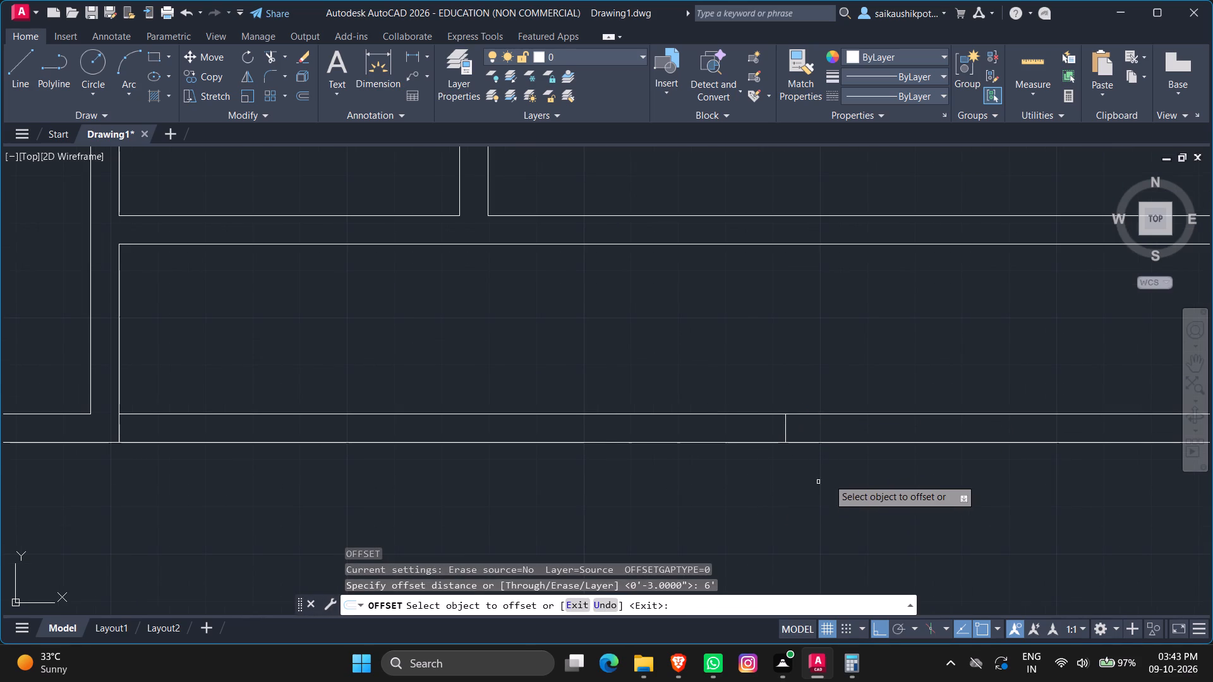
pyautogui.click(785, 431)
pyautogui.click(617, 483)
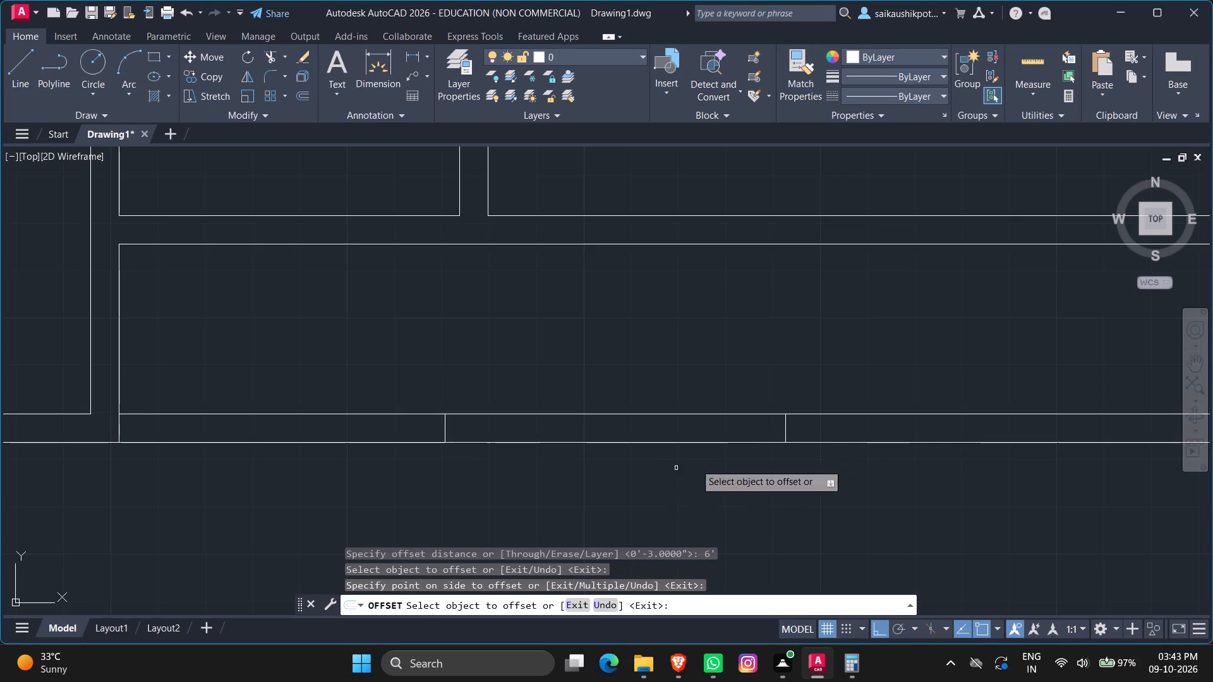
pyautogui.click(787, 434)
pyautogui.click(924, 455)
pyautogui.press('Escape')
pyautogui.press('Escape')
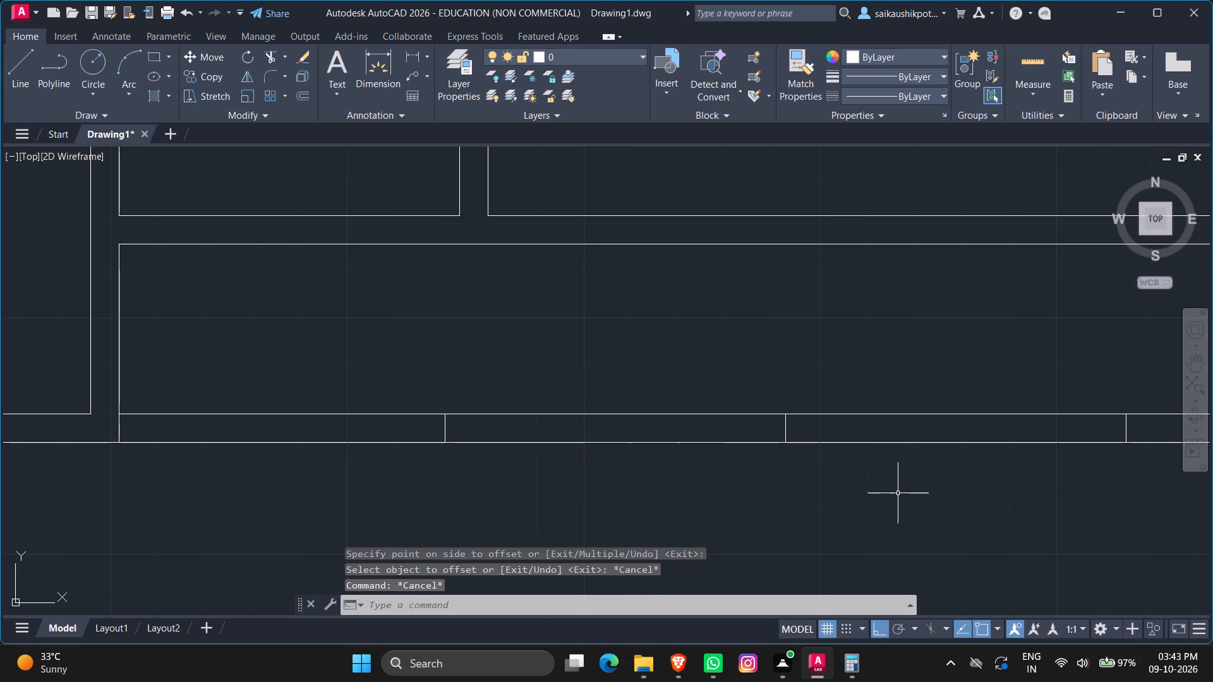
# Offset the southern line of this north wall stretch 3" northward to form the window's centre line.
pyautogui.press('o')
pyautogui.press('Return')
pyautogui.press('3')
pyautogui.hotkey('shift', '"')
pyautogui.press('Return')
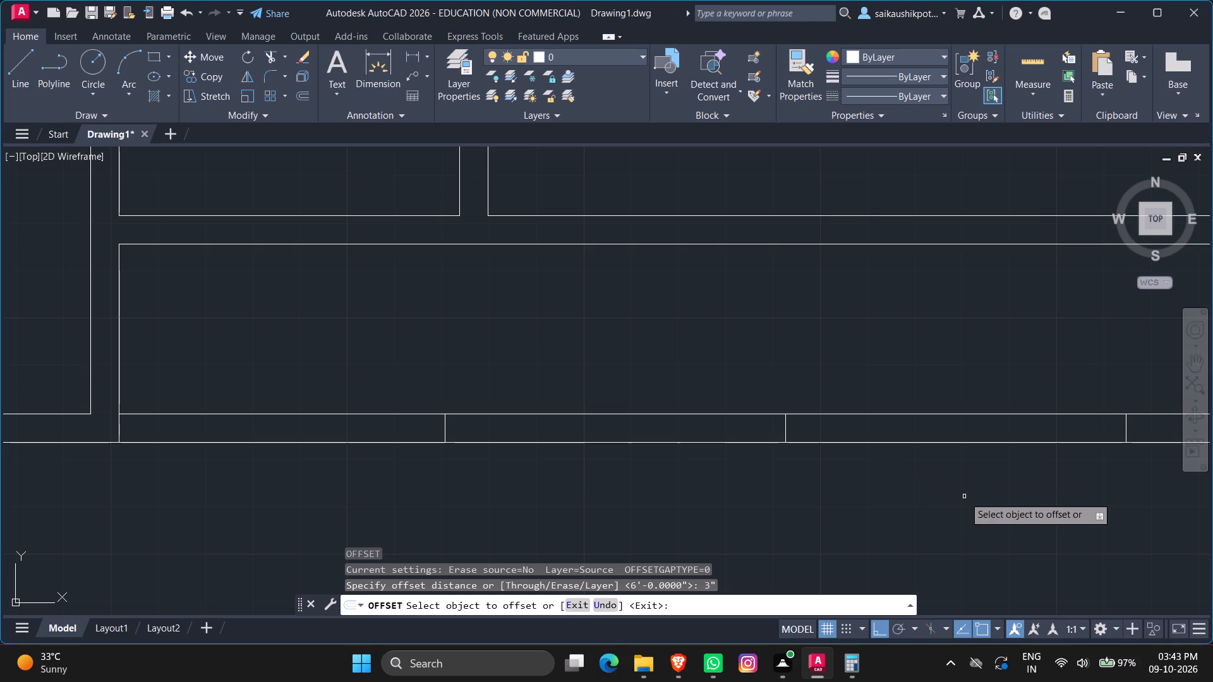
pyautogui.click(935, 441)
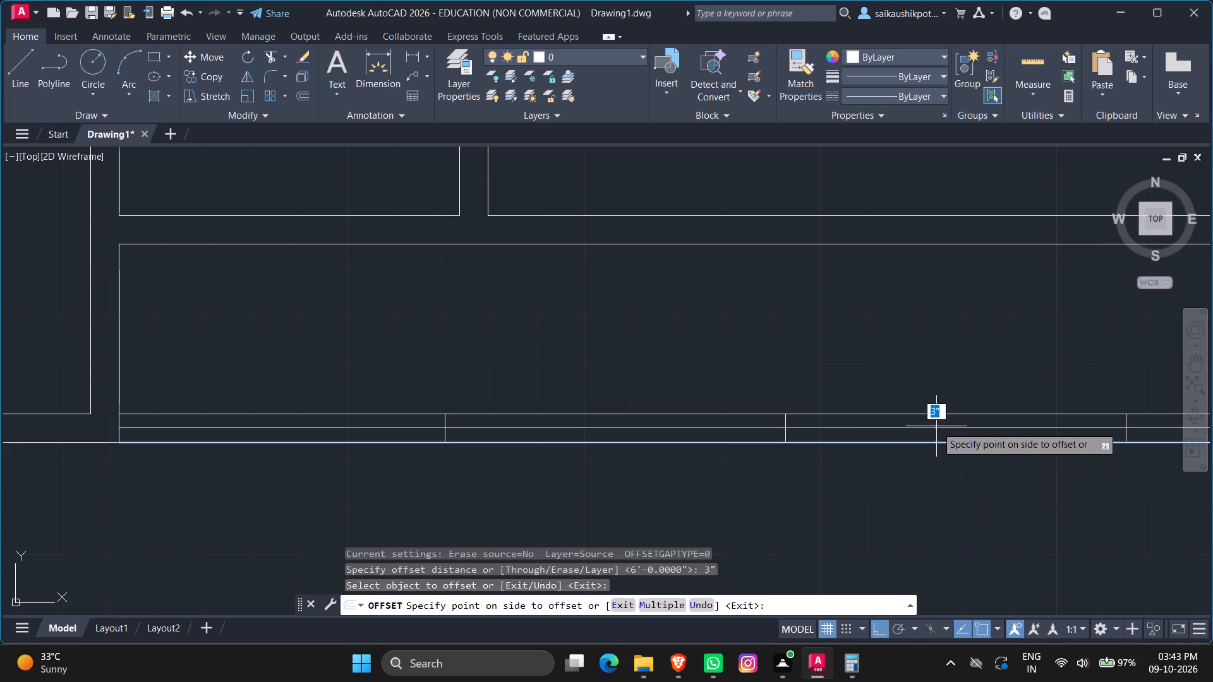
pyautogui.click(937, 426)
pyautogui.press('Escape')
pyautogui.press('Escape')
pyautogui.press('Escape')
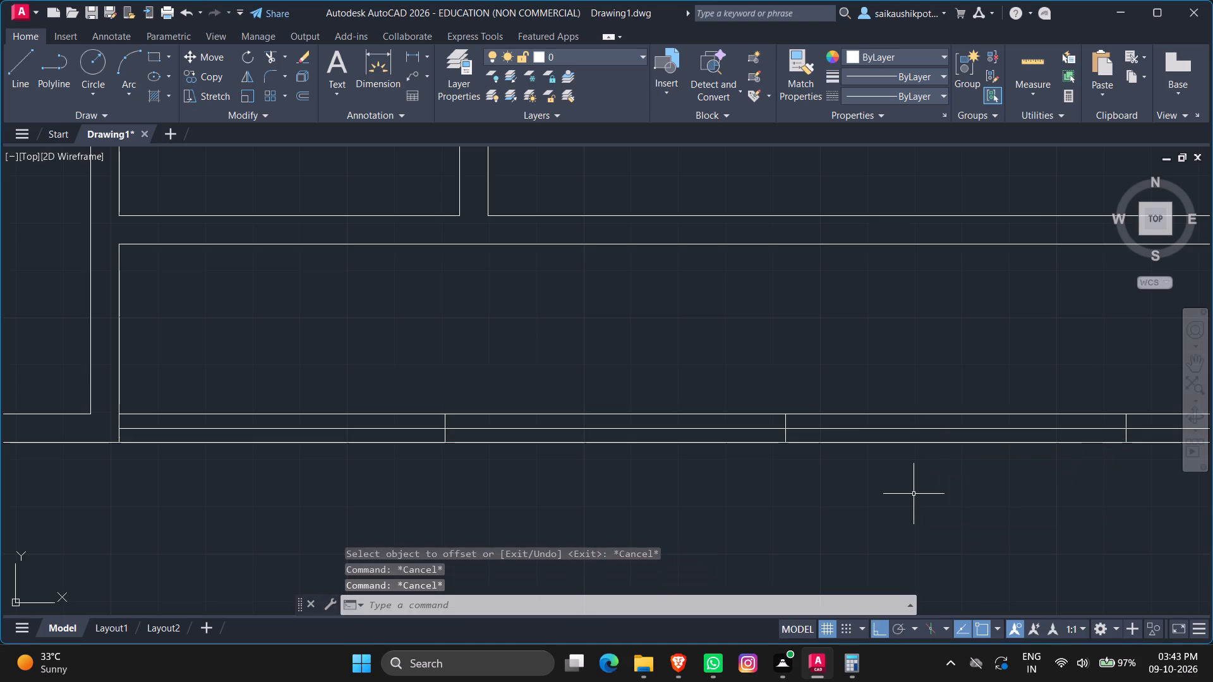
# Trim the new centre line beyond the window's west and east end marks, keeping only the part between them.
pyautogui.write('TR')
pyautogui.press('Return')
pyautogui.press('Return')
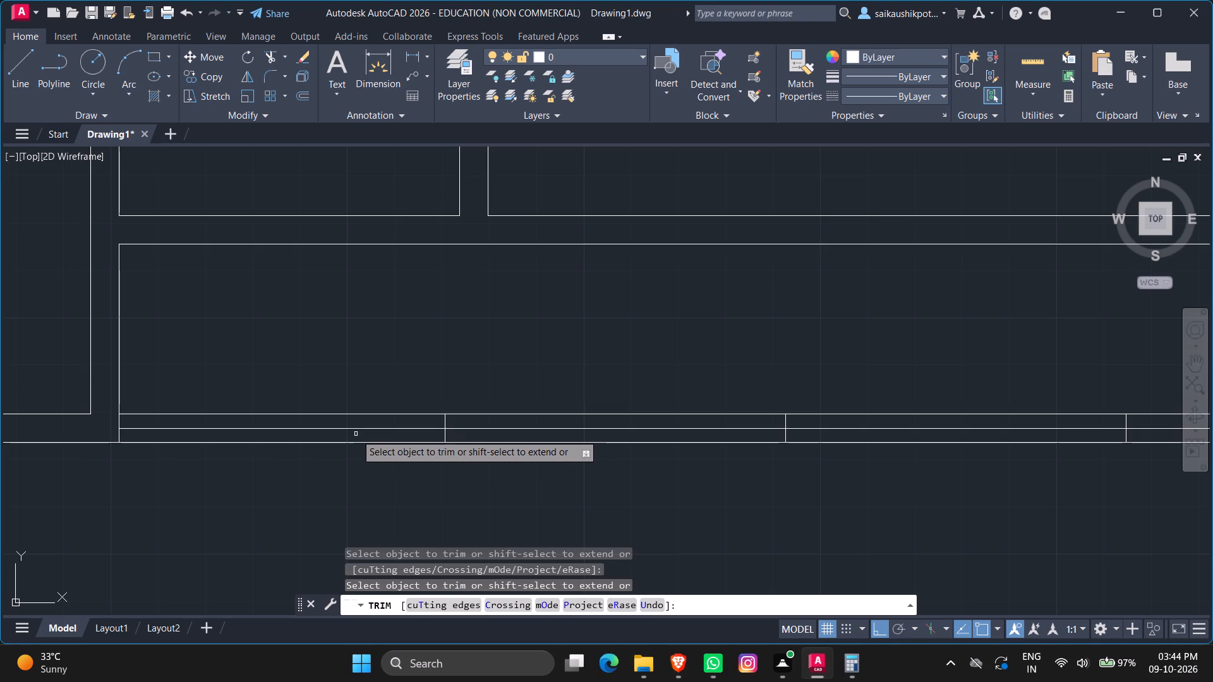
pyautogui.click(370, 428)
pyautogui.scroll(-2, 435, 462)
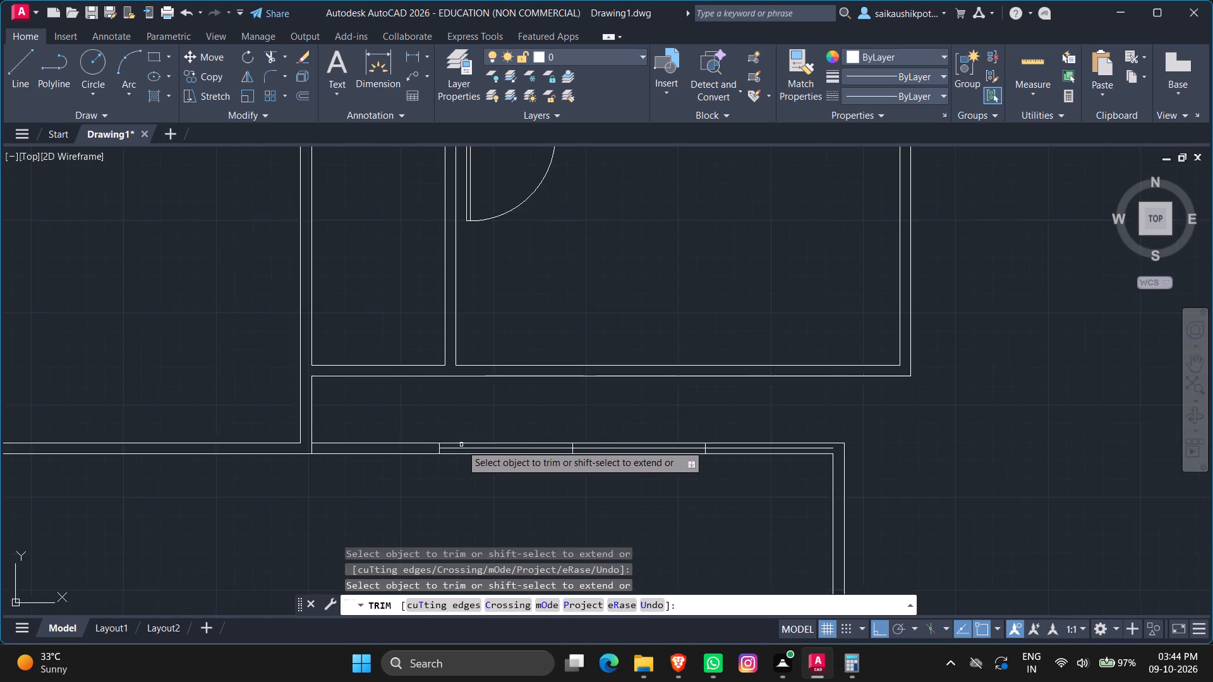
pyautogui.scroll(-1, 461, 445)
pyautogui.scroll(2, 554, 453)
pyautogui.click(727, 436)
pyautogui.scroll(-2, 715, 441)
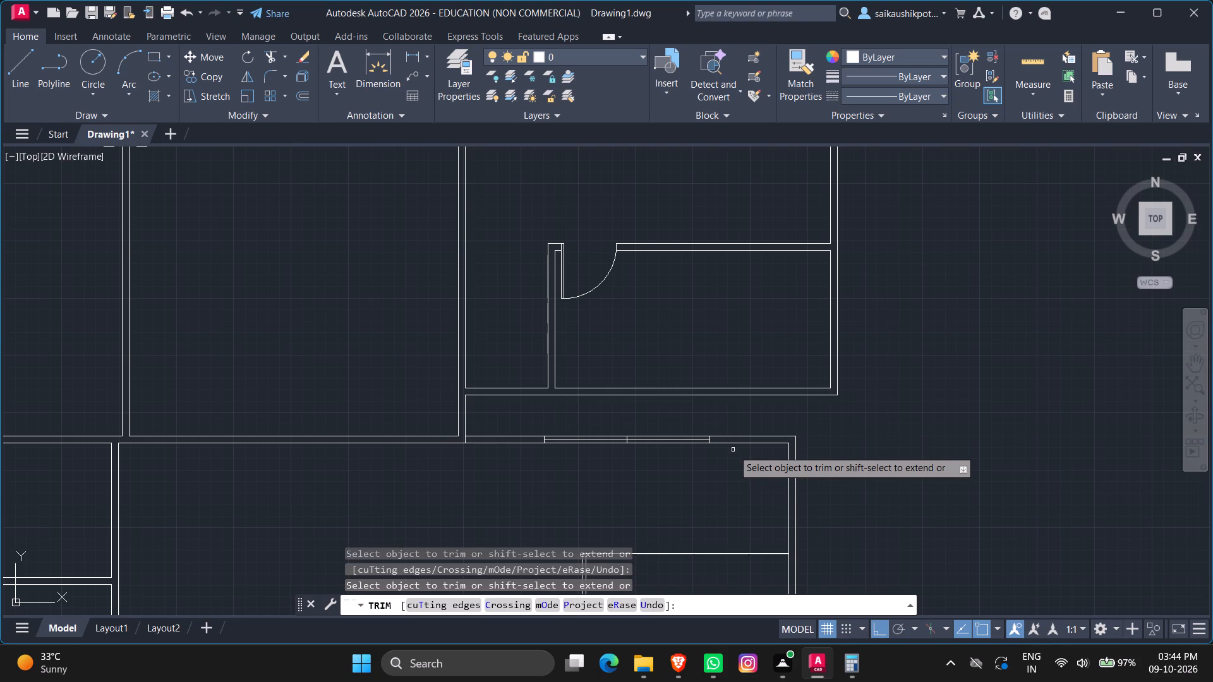
pyautogui.scroll(1, 670, 465)
pyautogui.scroll(-3, 708, 455)
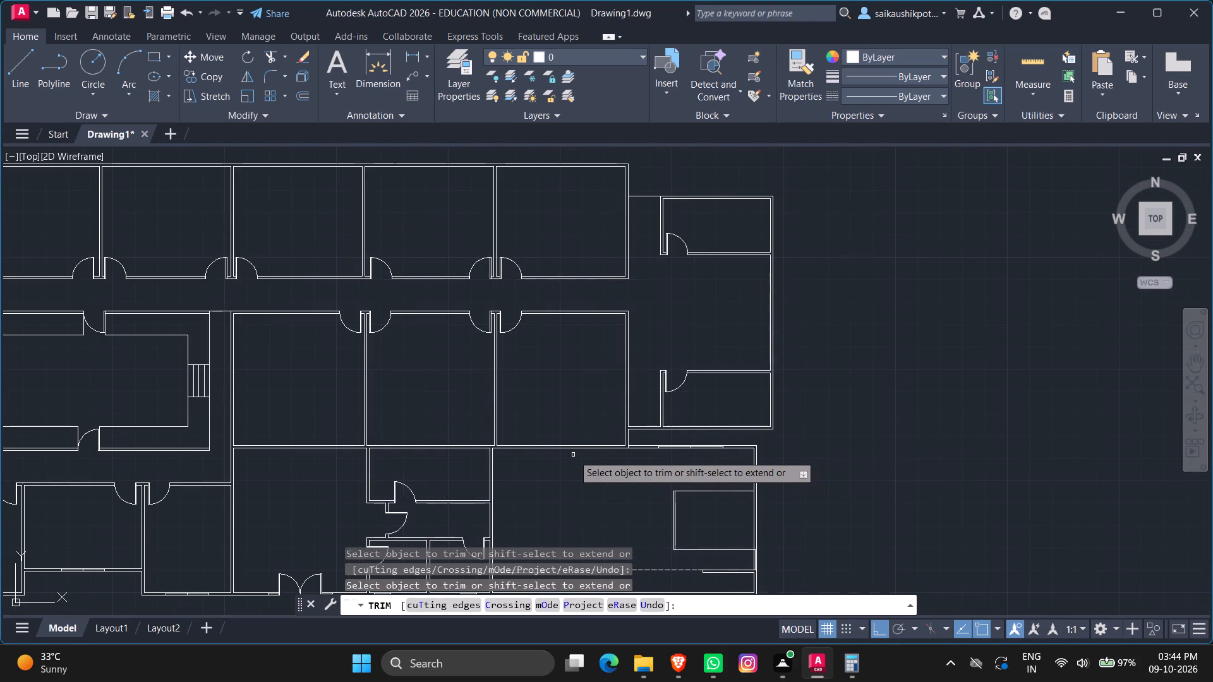
pyautogui.scroll(2, 573, 455)
pyautogui.scroll(-2, 616, 445)
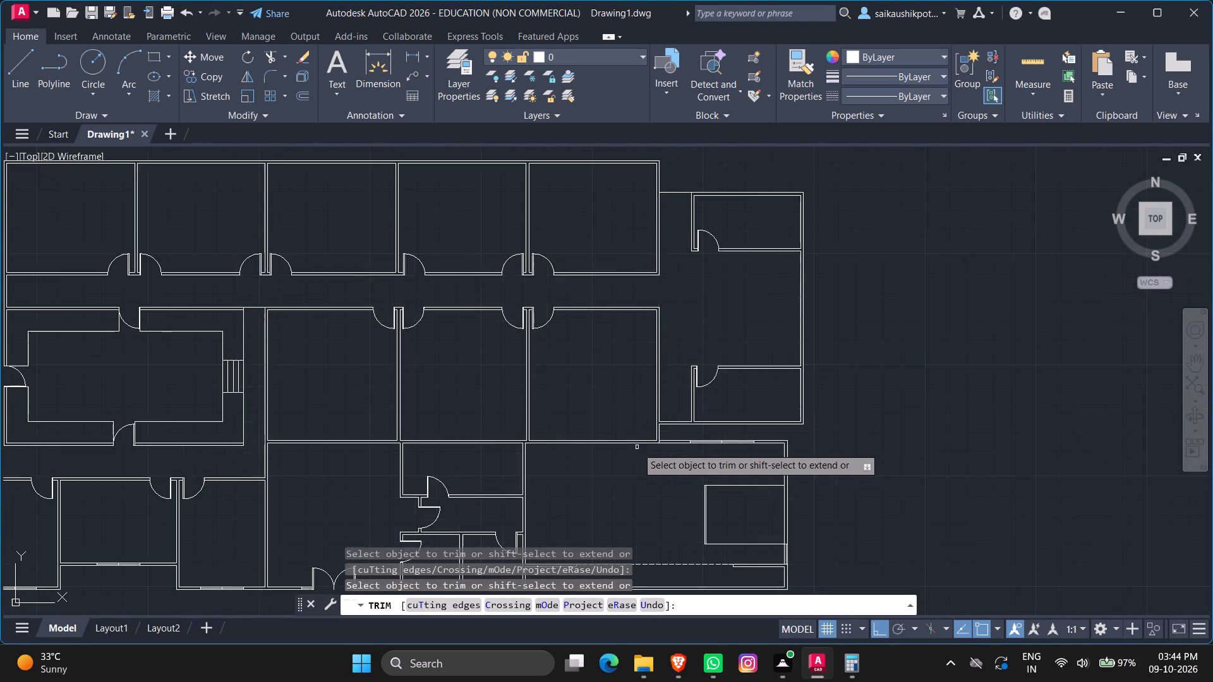
pyautogui.scroll(3, 584, 456)
pyautogui.press('Escape')
pyautogui.press('Escape')
pyautogui.press('Escape')
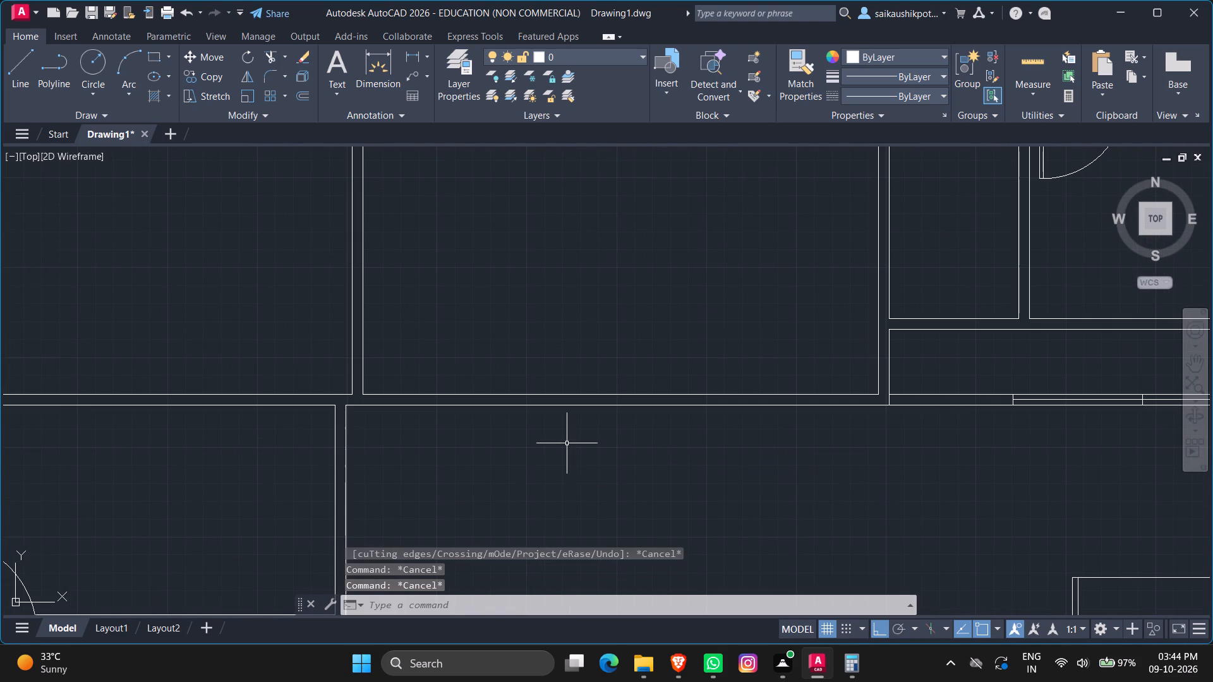
# Draw a mark across the wall between the central row's easternmost room and the large southeast room, at the upper room's midpoint.
pyautogui.press('l')
pyautogui.press('Return')
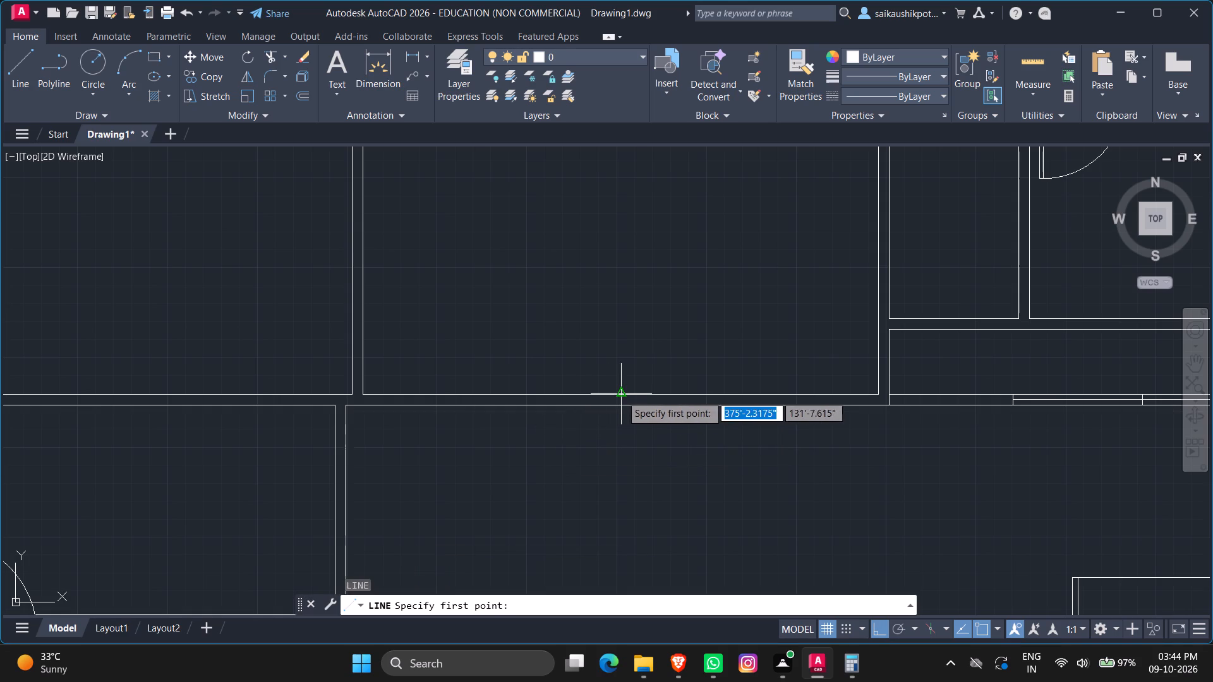
pyautogui.click(623, 395)
pyautogui.scroll(2, 619, 412)
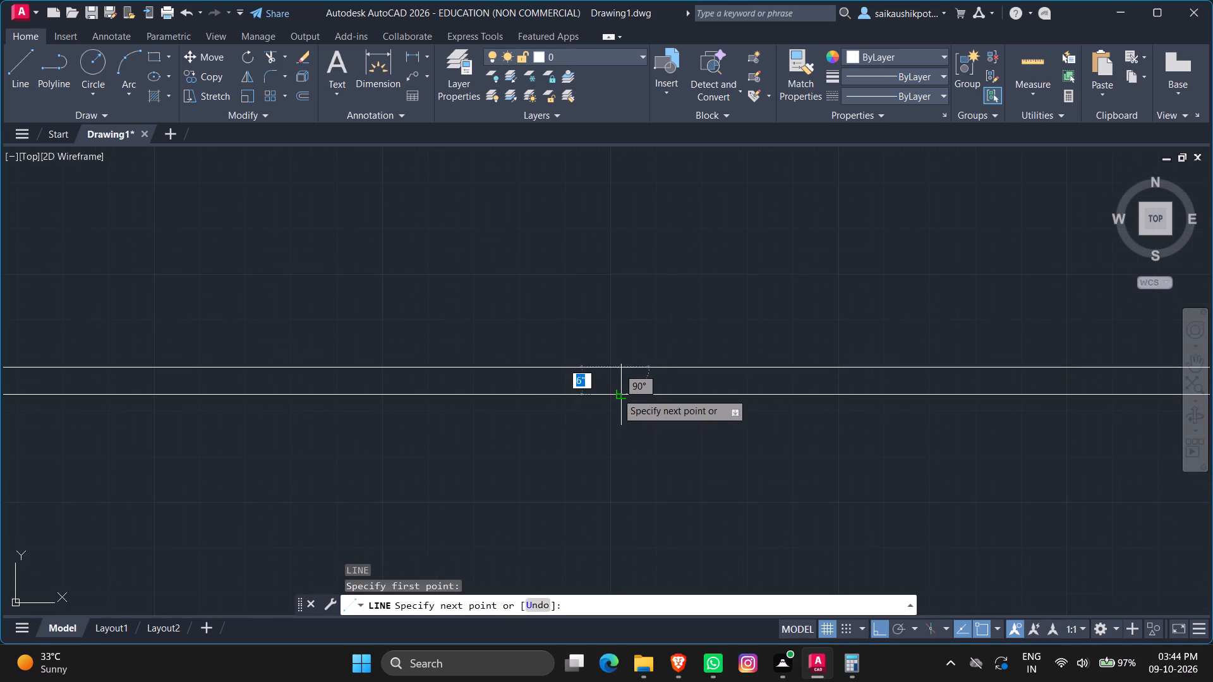
pyautogui.click(617, 393)
pyautogui.press('Escape')
# Offset this midpoint mark by 6' to the east and to the west as window end marks.
pyautogui.press('o')
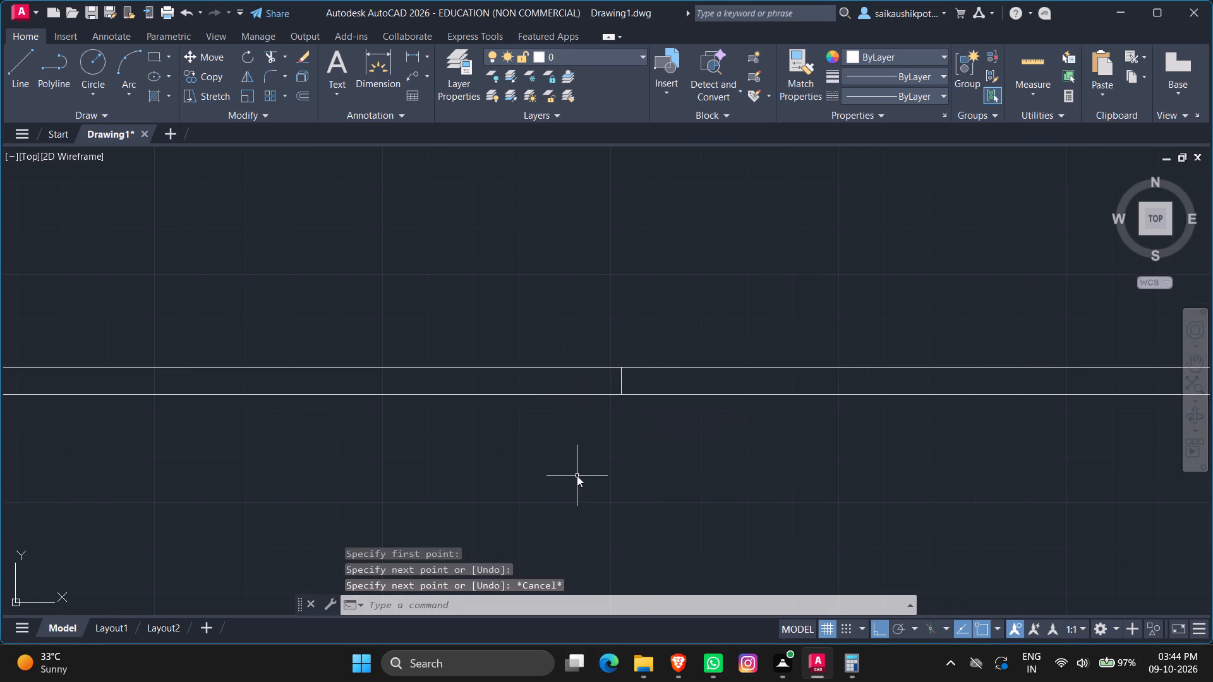
pyautogui.press('Return')
pyautogui.write("6'")
pyautogui.press('Return')
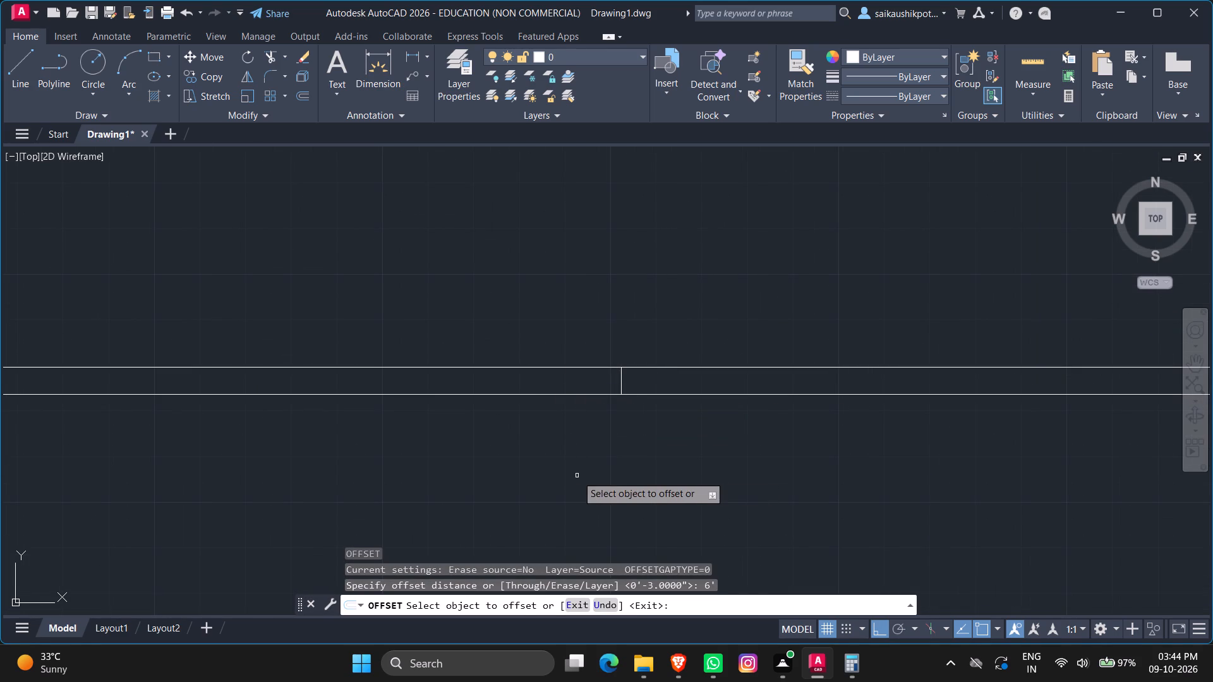
pyautogui.click(622, 382)
pyautogui.click(808, 431)
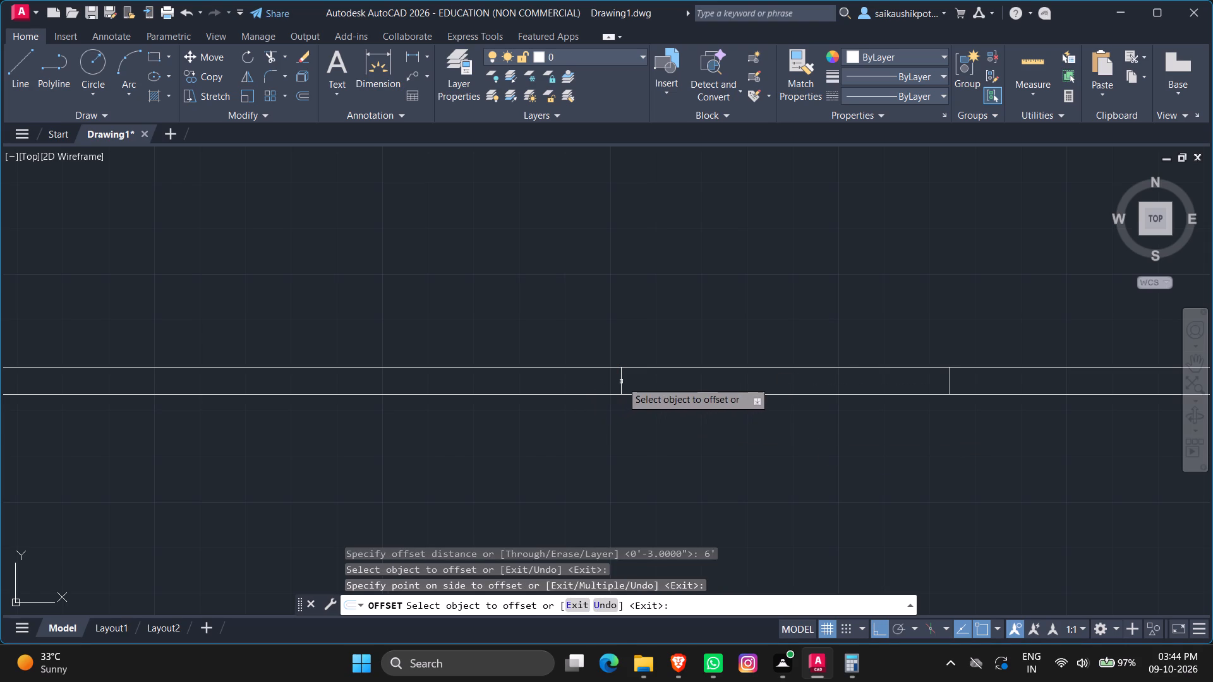
pyautogui.click(623, 381)
pyautogui.click(509, 419)
pyautogui.press('Escape')
pyautogui.press('Escape')
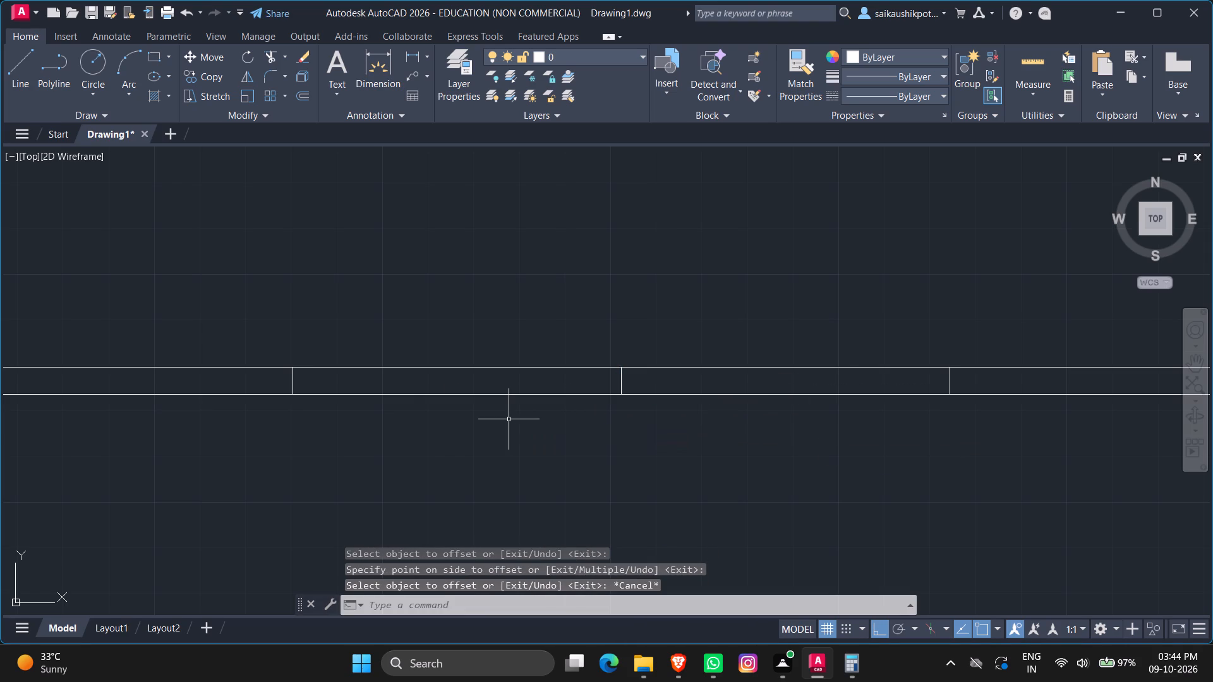
# Offset this wall's northern line 3" southward to form the window's centre line.
pyautogui.press('o')
pyautogui.press('Return')
pyautogui.press('3')
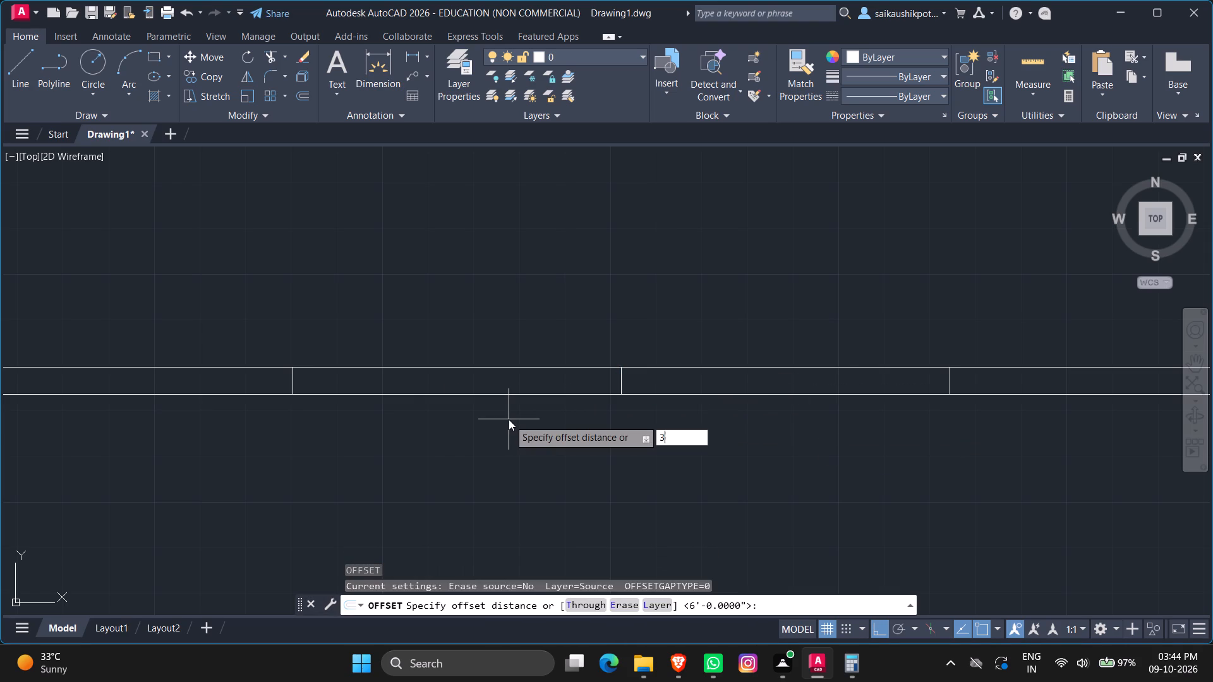
pyautogui.hotkey('shift', '"')
pyautogui.press('Return')
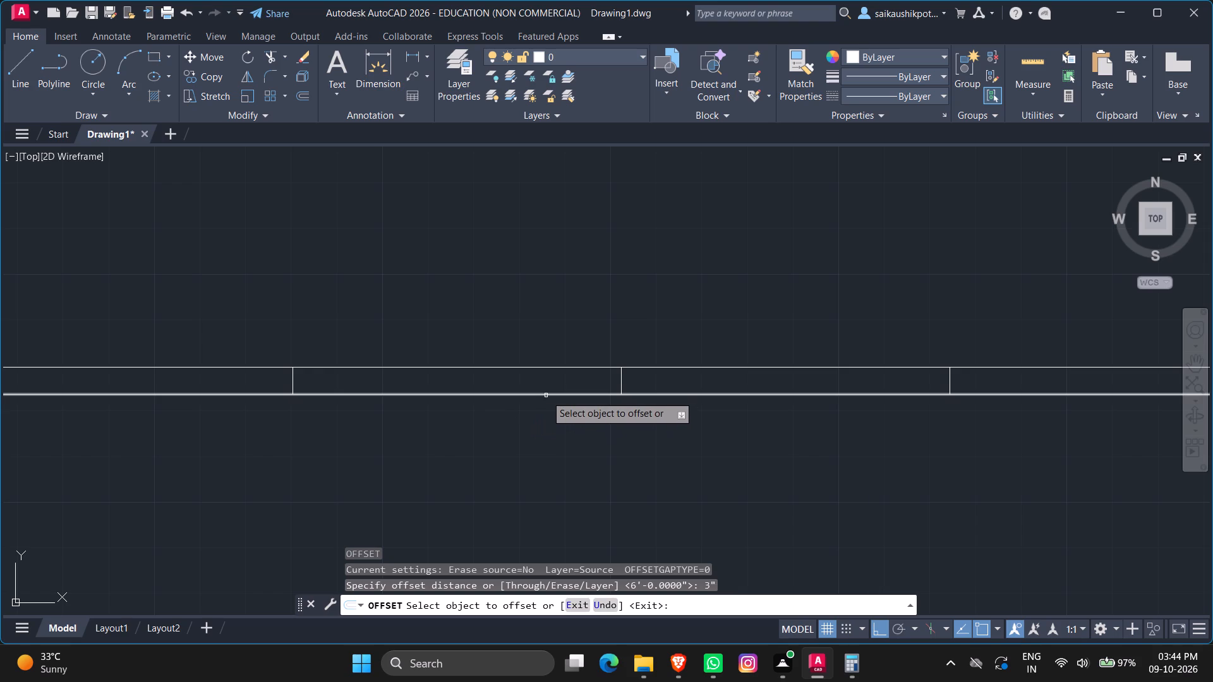
pyautogui.click(546, 365)
pyautogui.click(549, 420)
pyautogui.press('Escape')
pyautogui.press('Escape')
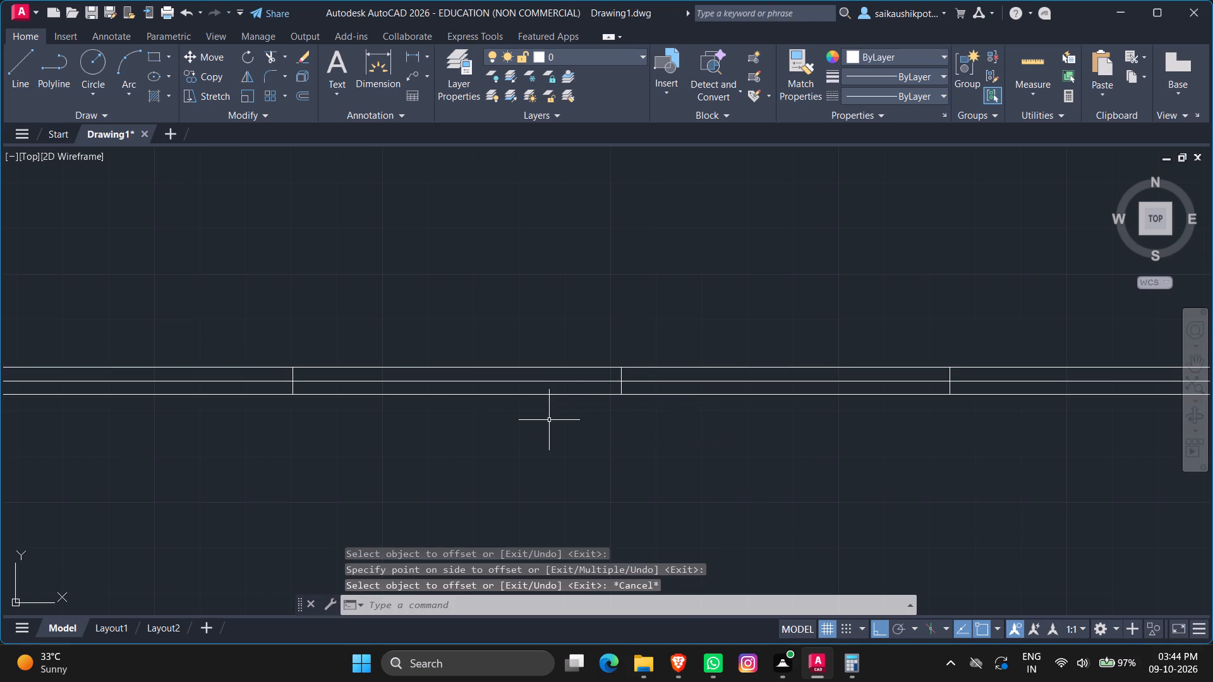
# Trim the centre line beyond both end marks of the window below the central row's easternmost room.
pyautogui.write('TR')
pyautogui.press('Return')
pyautogui.press('Return')
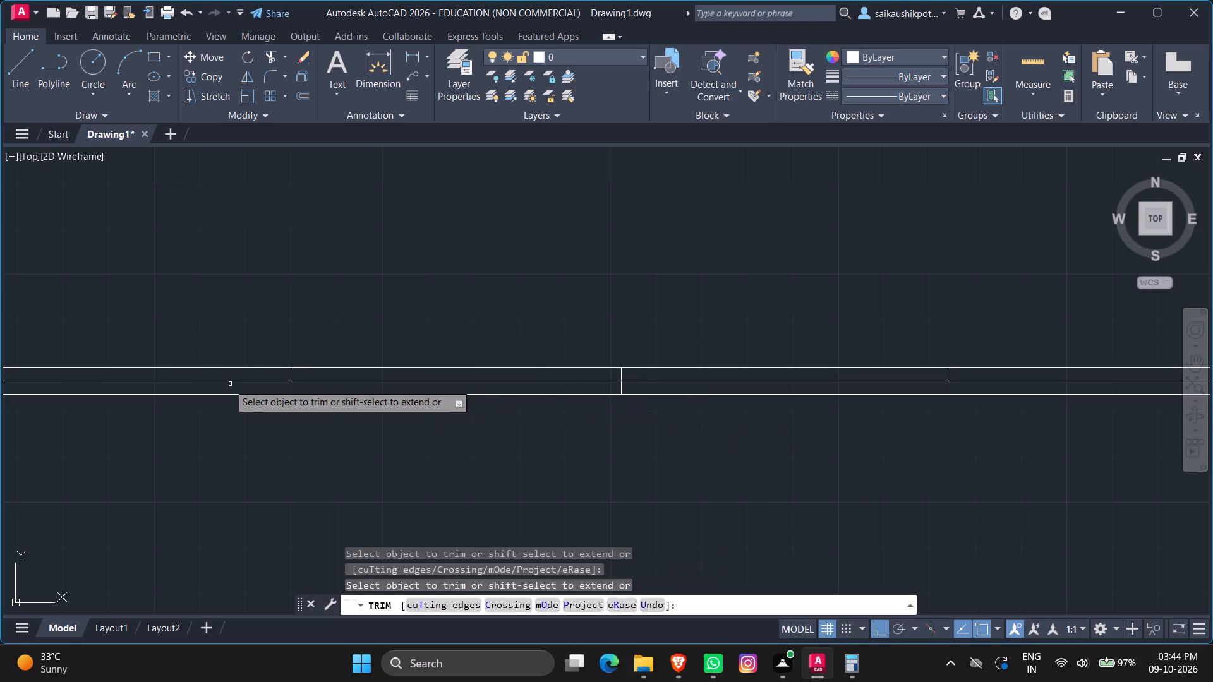
pyautogui.click(238, 379)
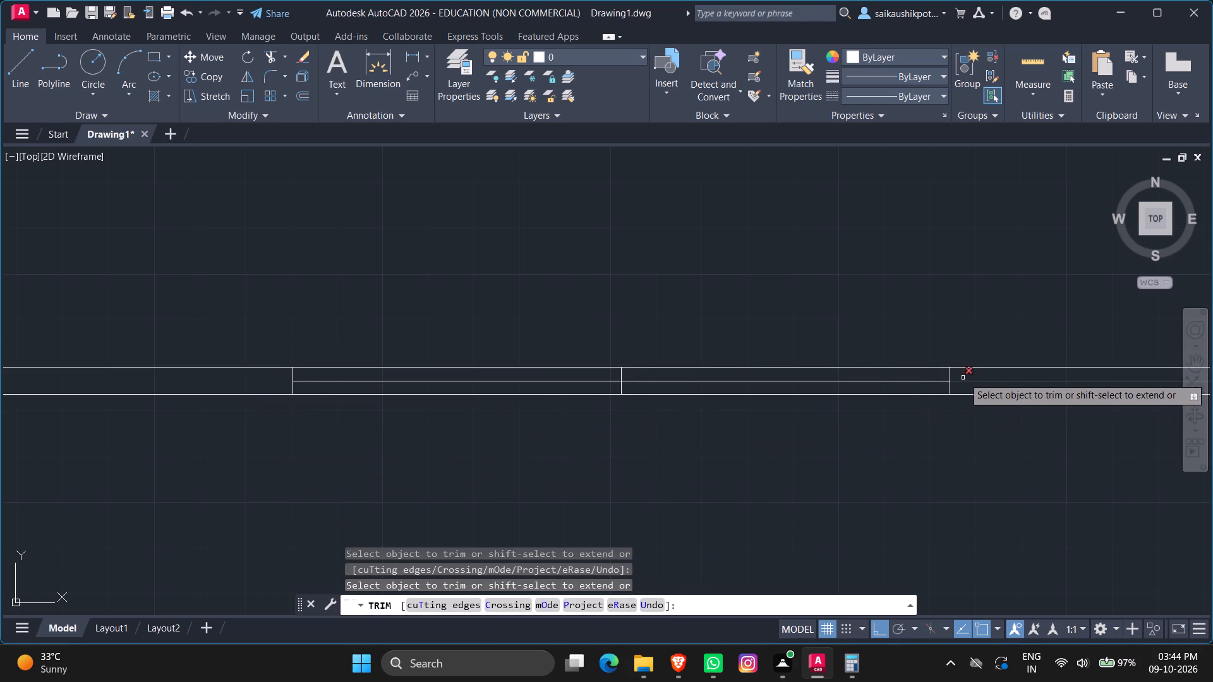
pyautogui.click(963, 377)
pyautogui.click(969, 381)
pyautogui.scroll(-4, 902, 464)
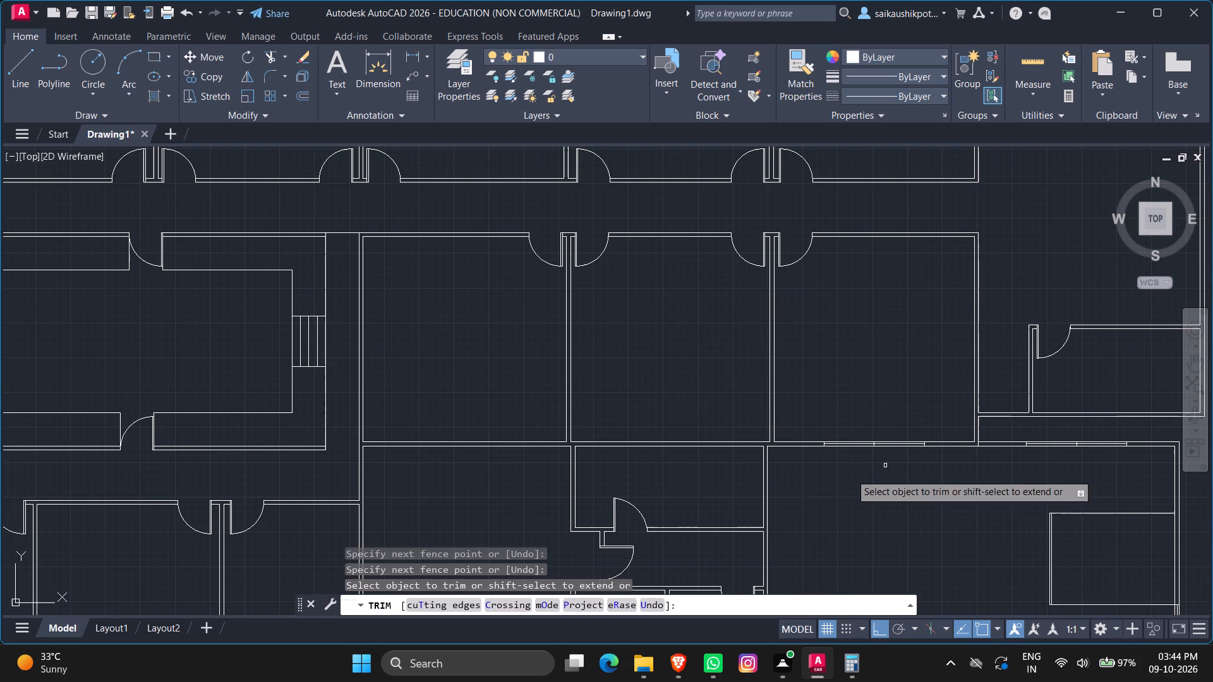
pyautogui.scroll(1, 662, 465)
pyautogui.scroll(-3, 850, 505)
pyautogui.scroll(2, 770, 507)
pyautogui.scroll(-2, 831, 484)
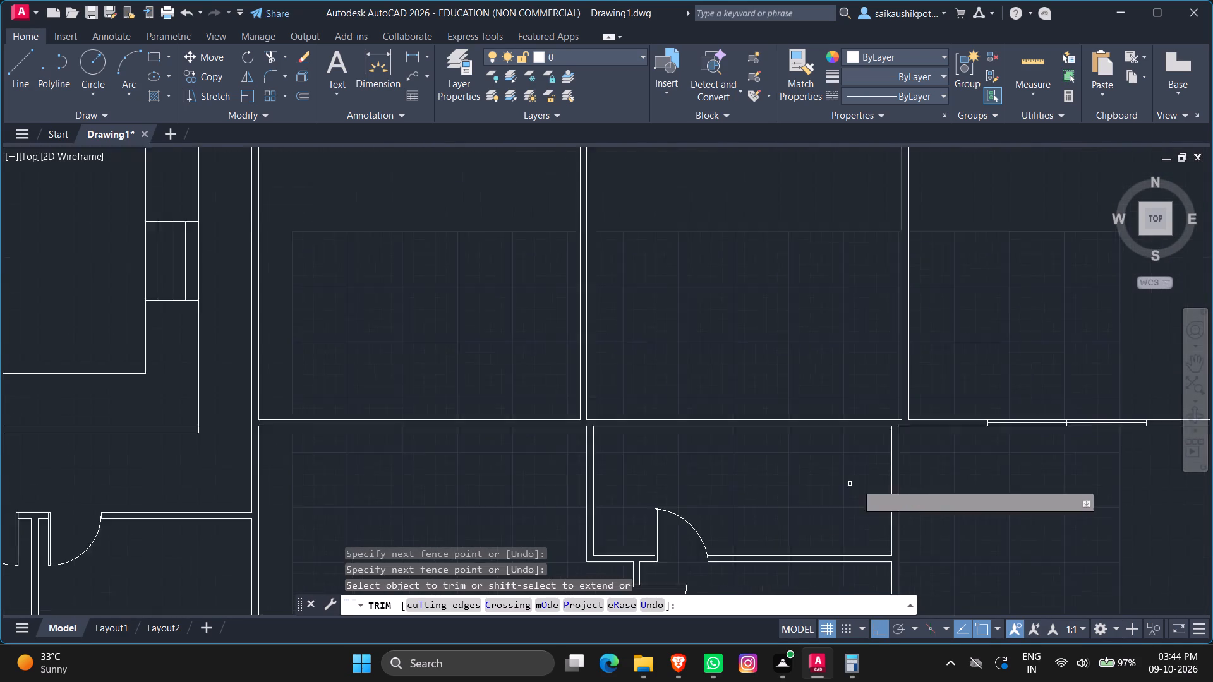
pyautogui.scroll(3, 773, 469)
pyautogui.press('Escape')
pyautogui.press('Escape')
pyautogui.press('Escape')
# Draw a mark across the south wall of the central row's second room from the east, at that wall's midpoint.
pyautogui.press('l')
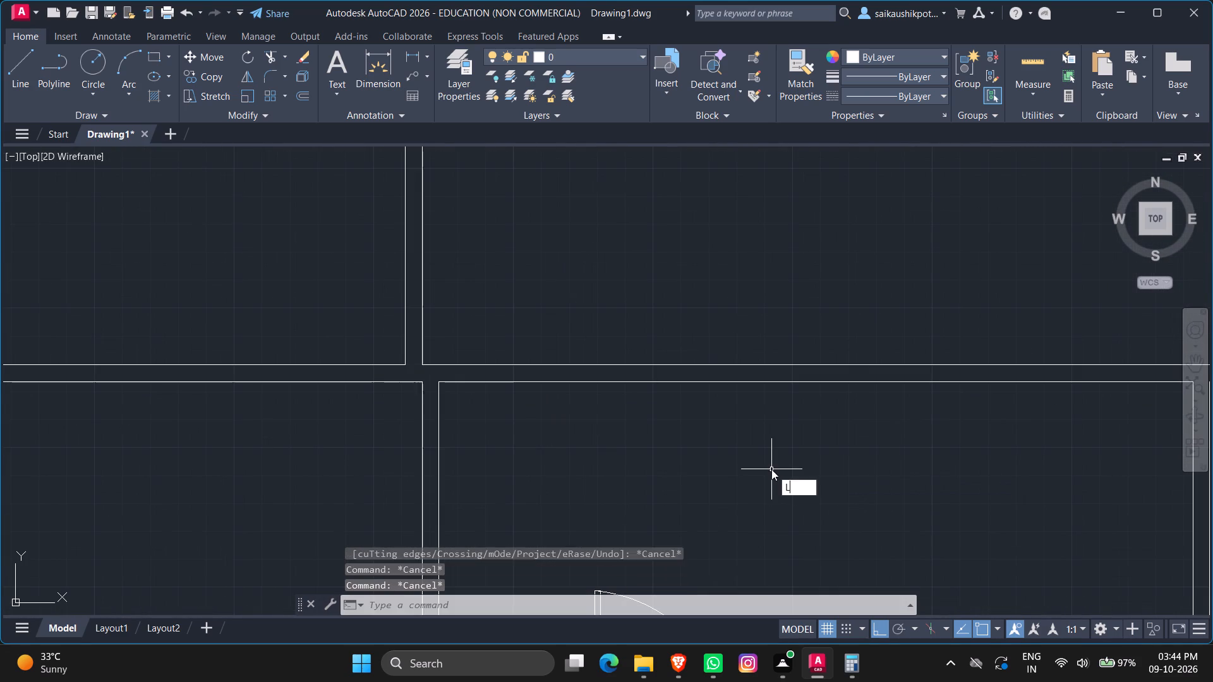
pyautogui.press('Return')
pyautogui.click(819, 362)
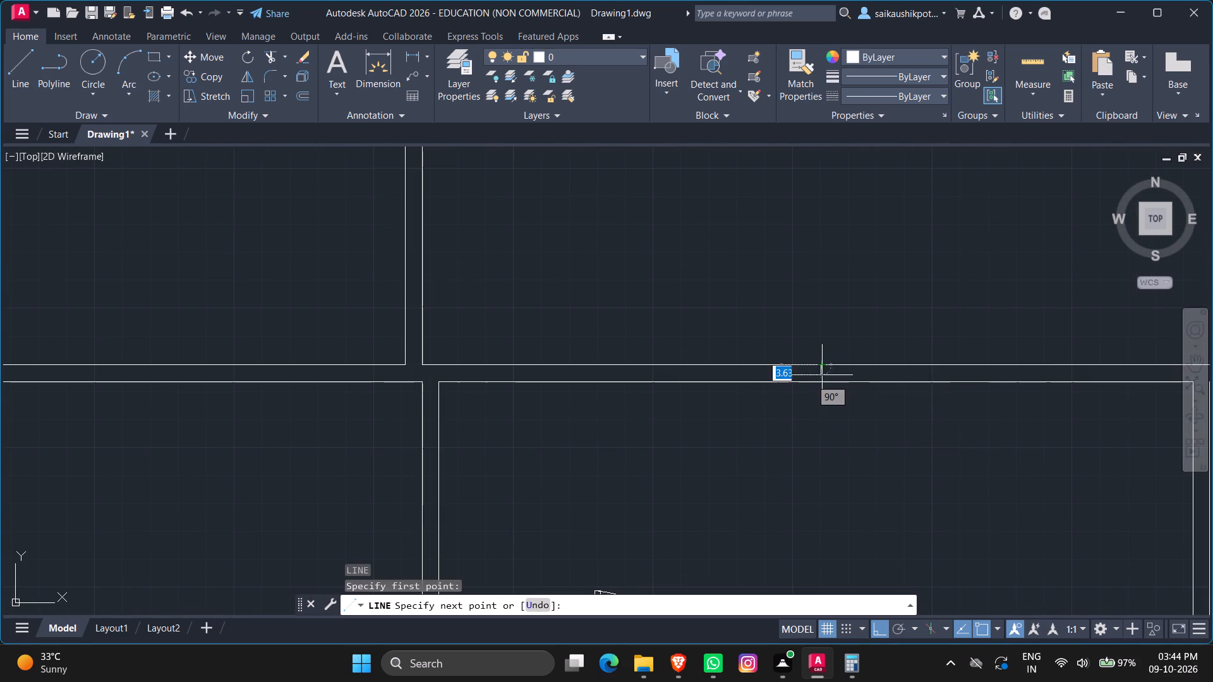
pyautogui.click(824, 383)
pyautogui.press('Escape')
# Offset the second room's midpoint mark by 6' to the east and to the west as window end marks.
pyautogui.press('o')
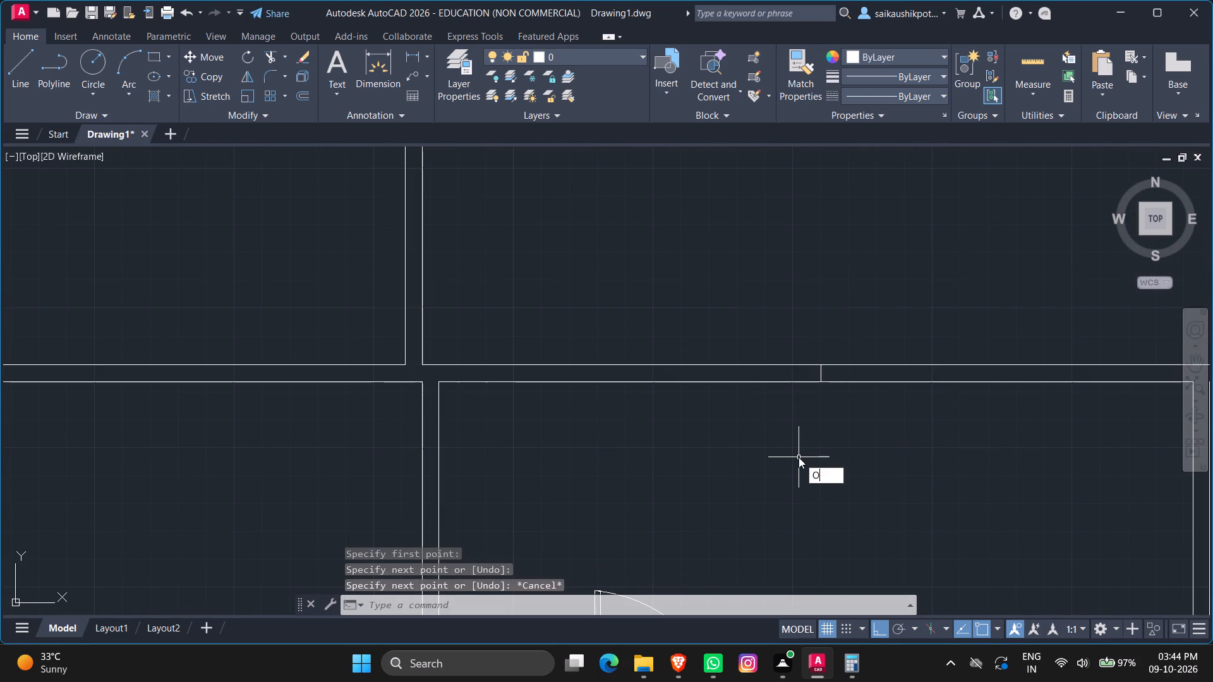
pyautogui.press('Return')
pyautogui.write('96')
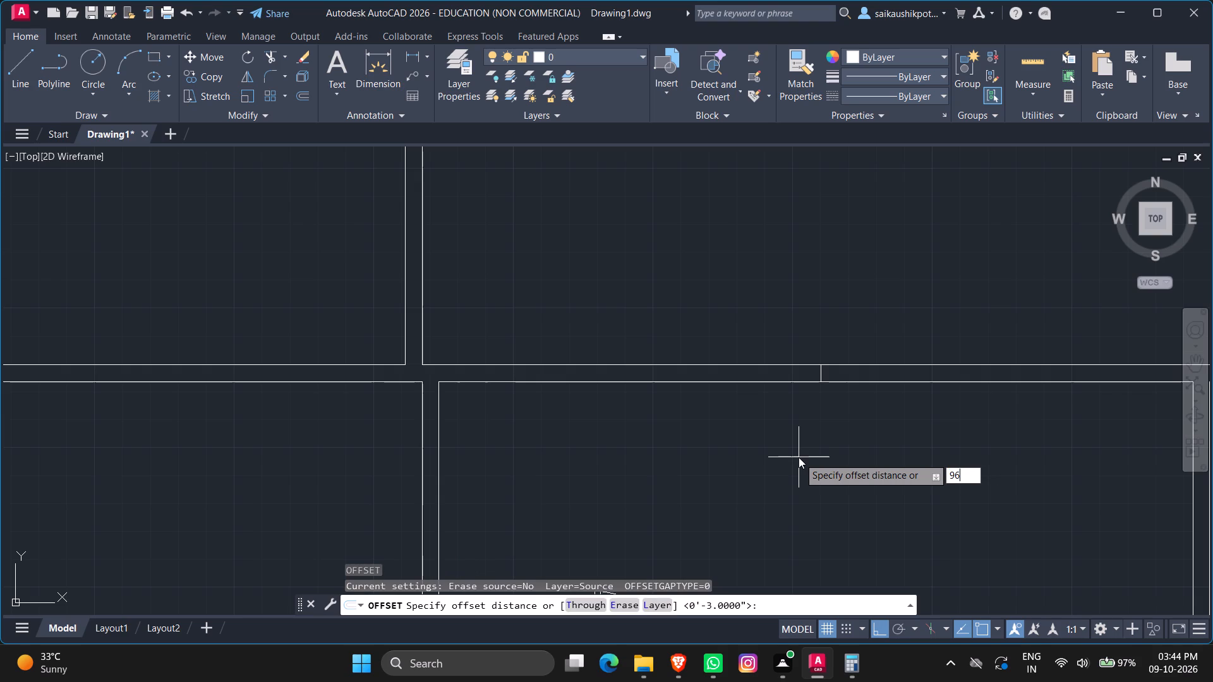
pyautogui.press('BackSpace')
pyautogui.press('BackSpace')
pyautogui.press('BackSpace')
pyautogui.press('6')
pyautogui.press("'")
pyautogui.press('Return')
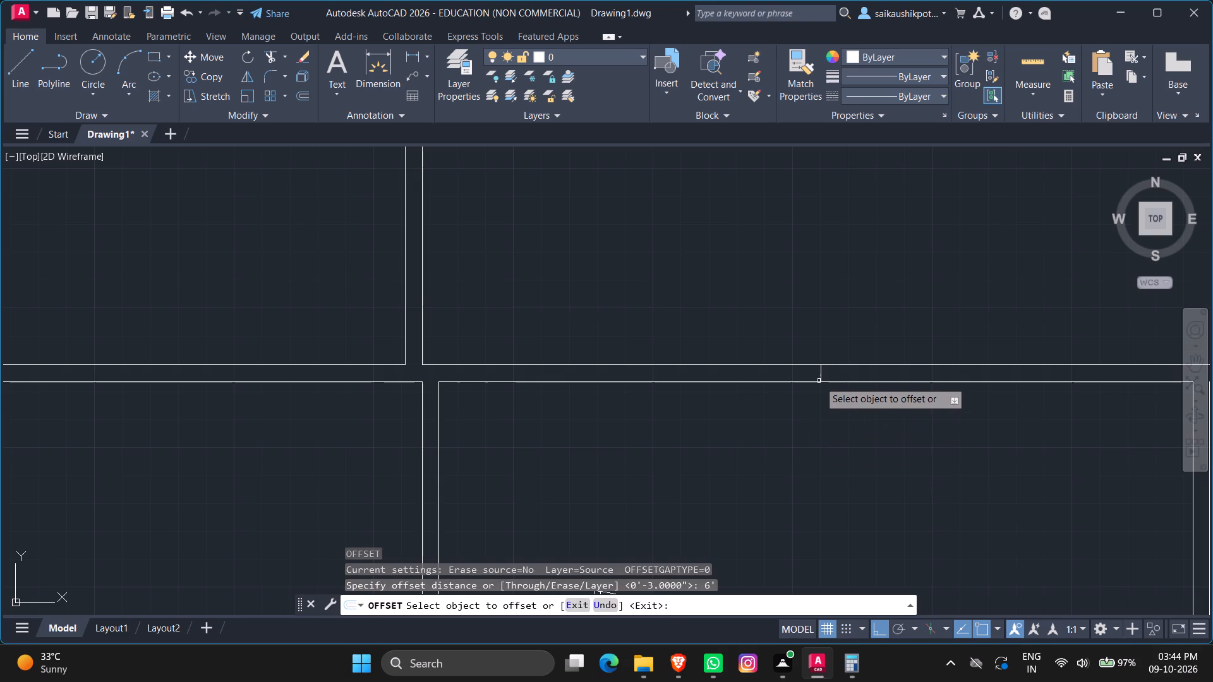
pyautogui.click(820, 377)
pyautogui.click(908, 401)
pyautogui.click(821, 374)
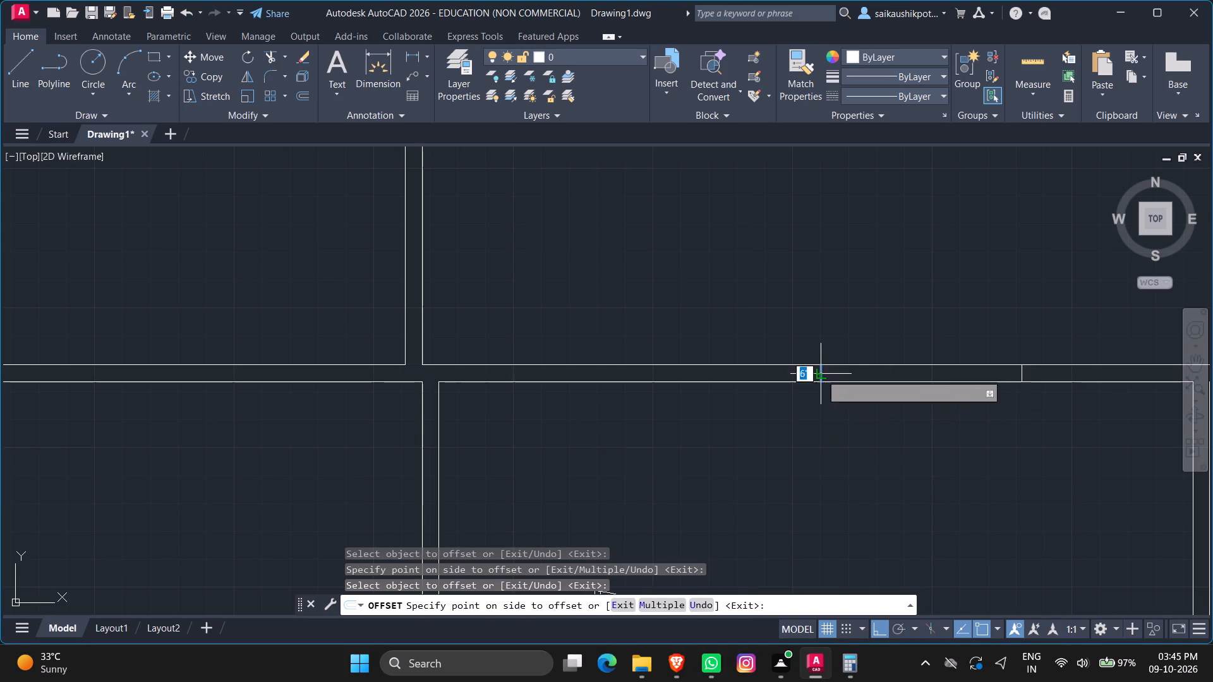
pyautogui.click(750, 417)
pyautogui.press('Escape')
pyautogui.press('Escape')
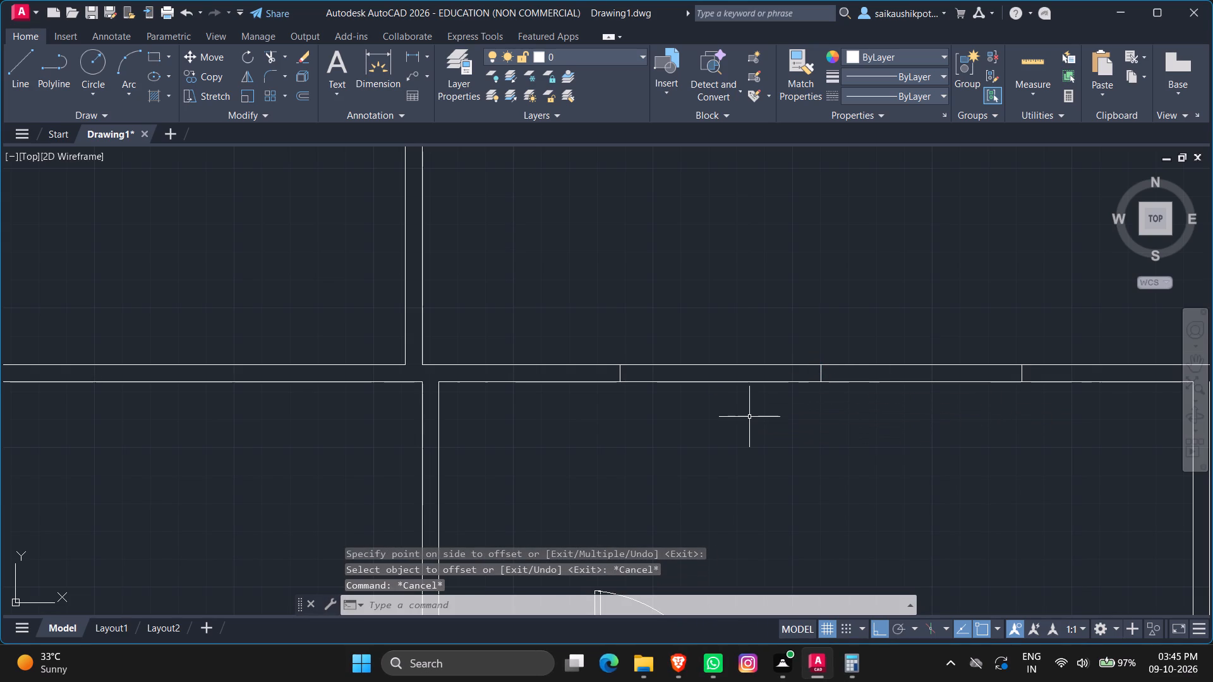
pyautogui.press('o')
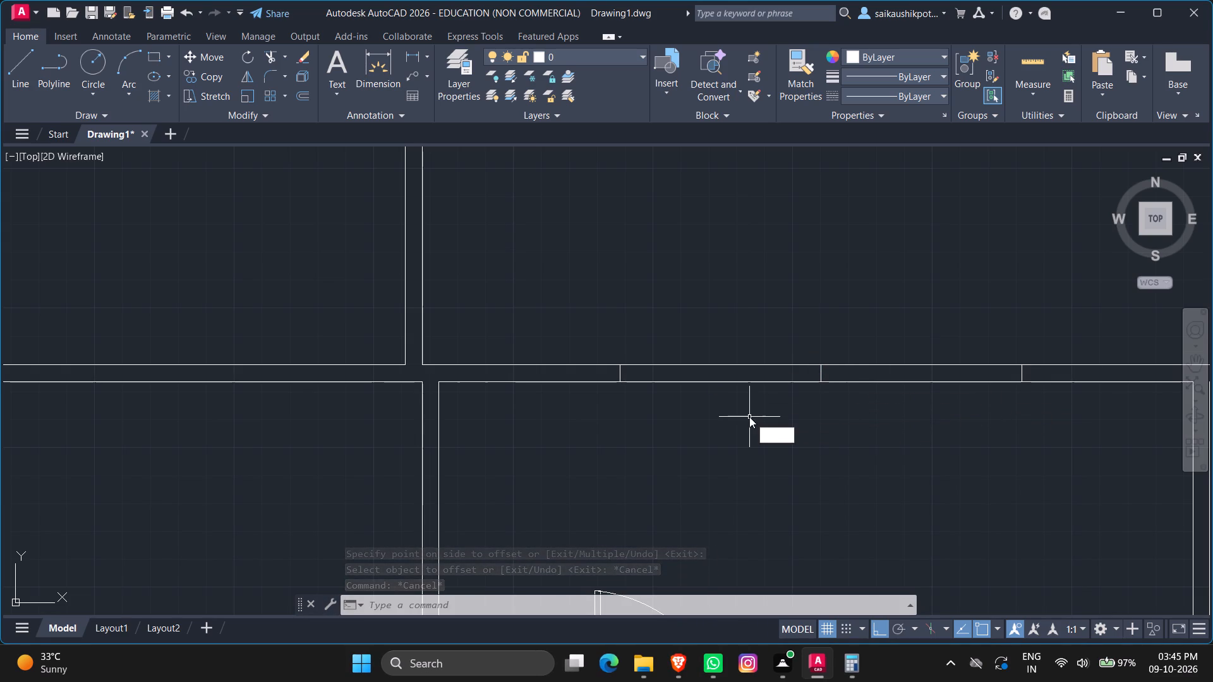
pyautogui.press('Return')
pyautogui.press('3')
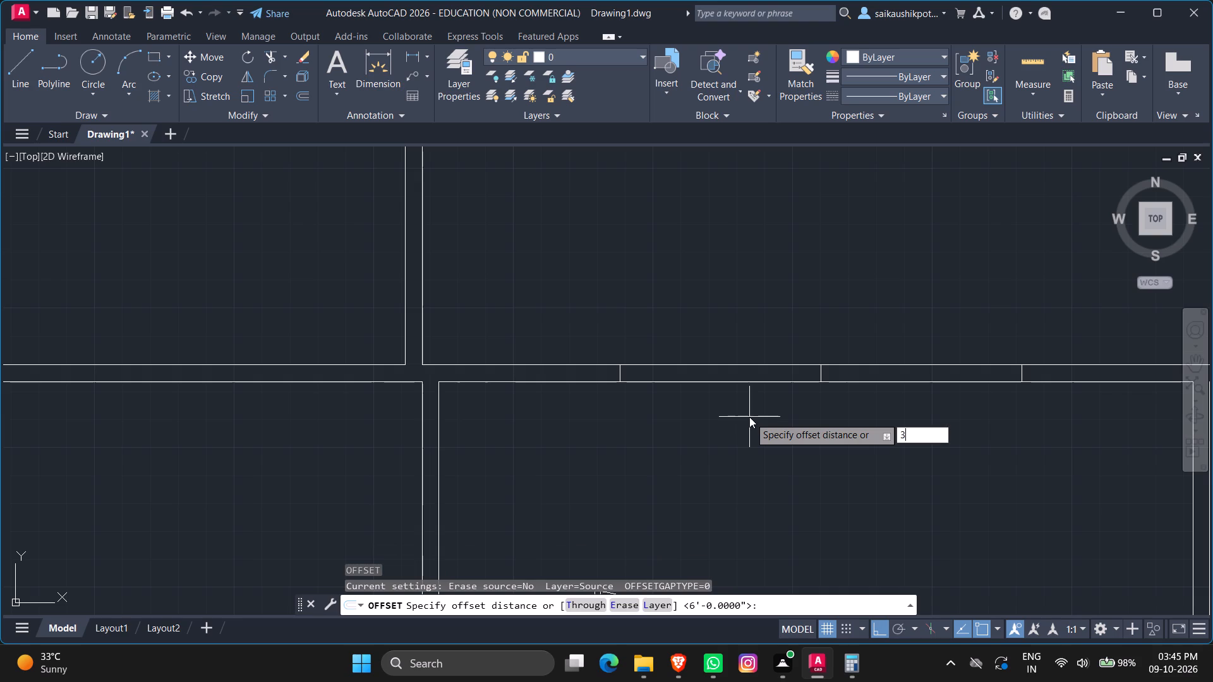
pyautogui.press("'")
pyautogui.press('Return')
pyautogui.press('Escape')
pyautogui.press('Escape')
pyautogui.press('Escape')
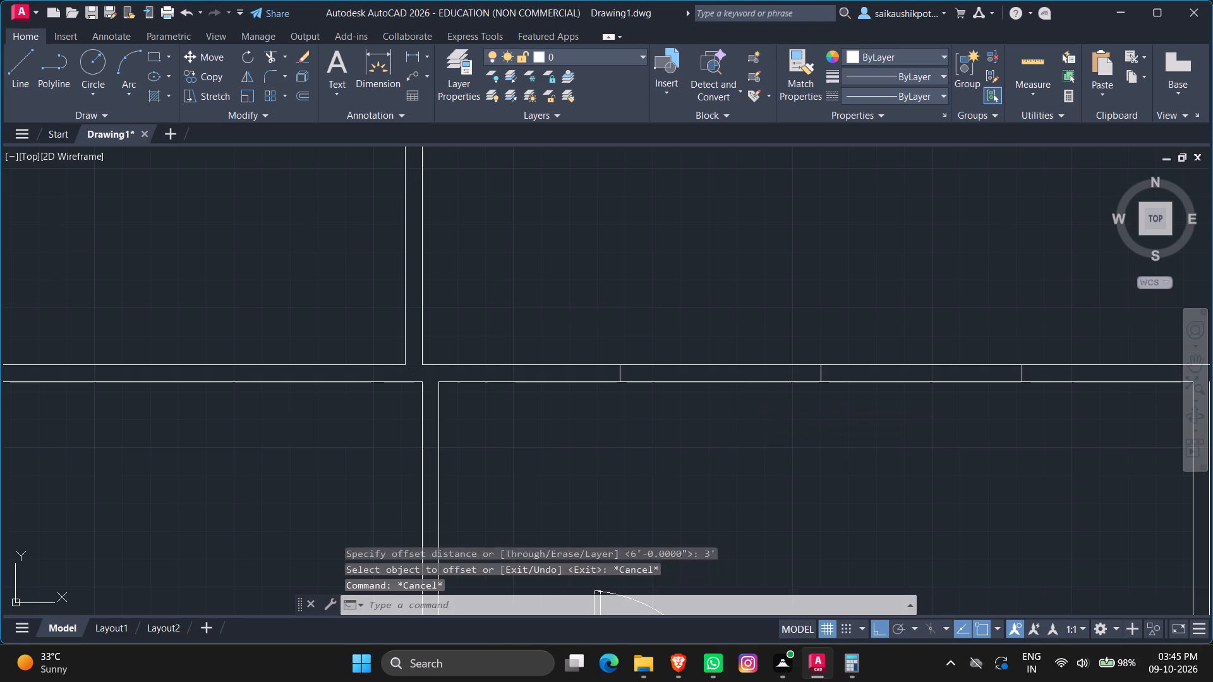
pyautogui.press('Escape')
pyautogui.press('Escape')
# Offset the southern line of the second room's south wall 3" northward to form the window's centre line.
pyautogui.press('o')
pyautogui.press('Return')
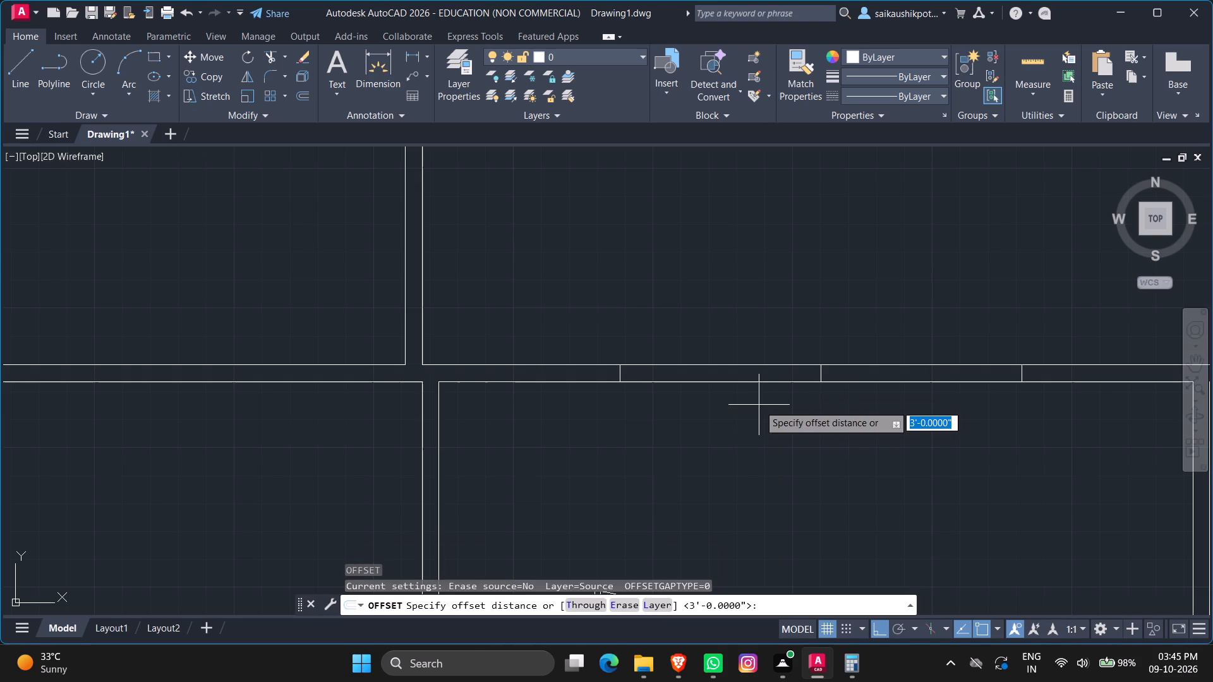
pyautogui.write('3"')
pyautogui.press('Return')
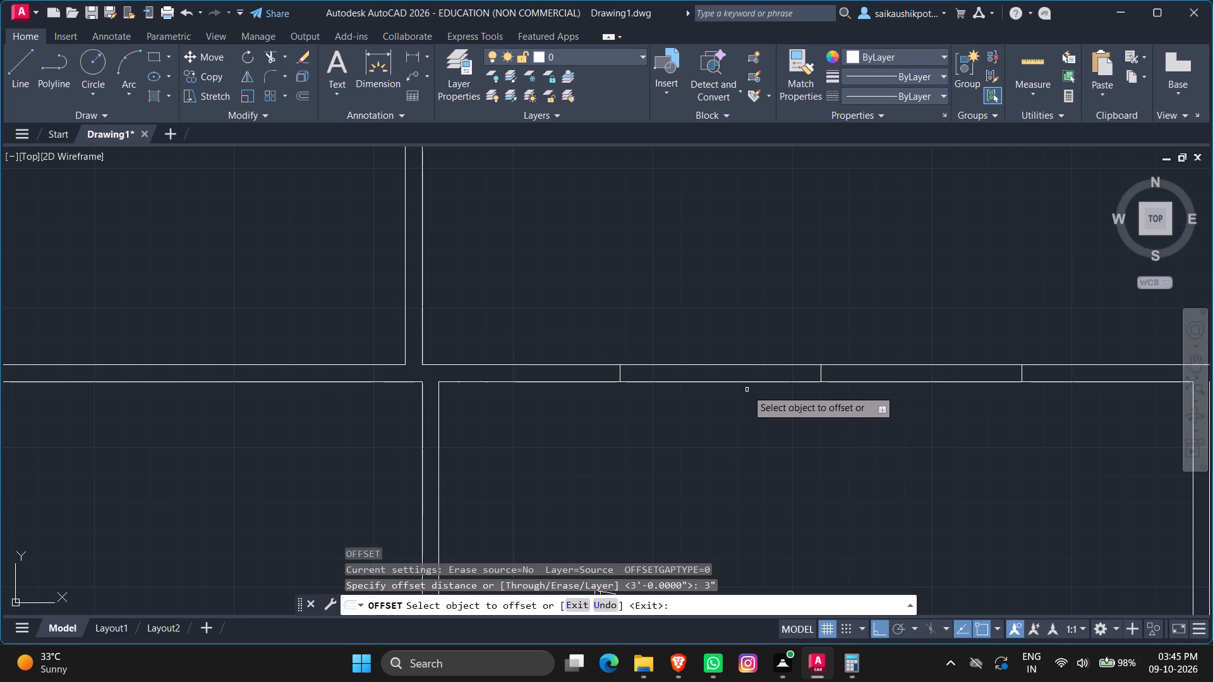
pyautogui.click(737, 383)
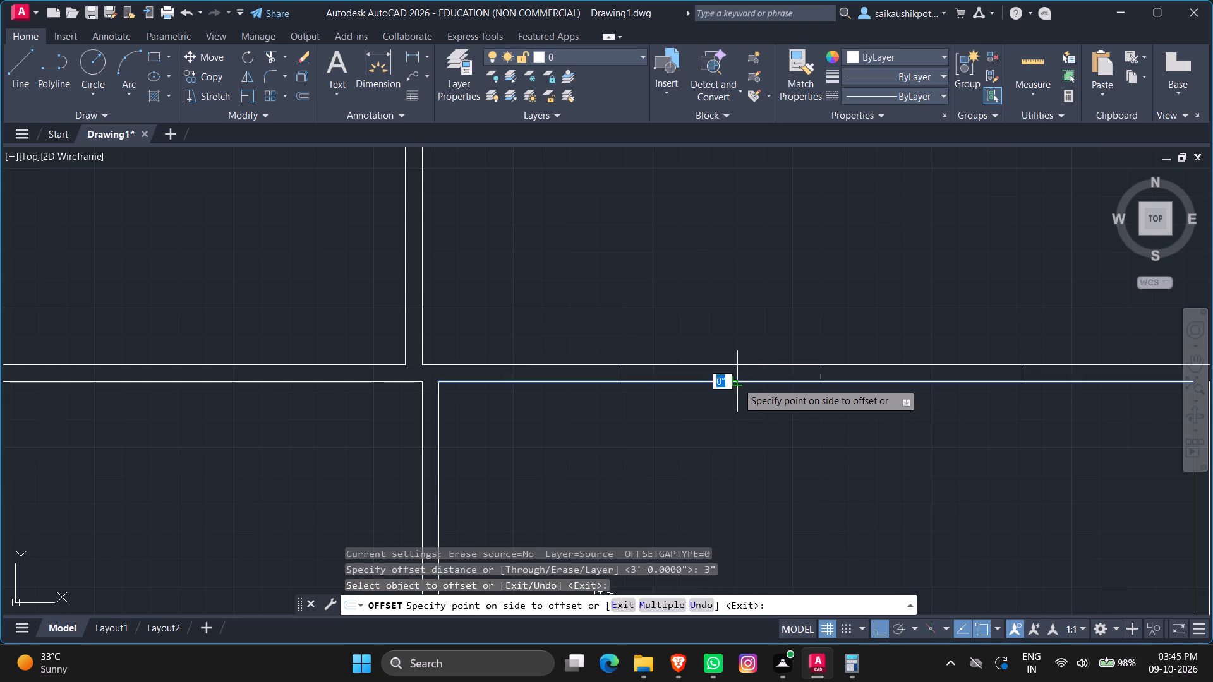
pyautogui.click(739, 363)
pyautogui.press('Escape')
pyautogui.press('Escape')
# Trim the centre line beyond both end marks of the window in the second room's south wall.
pyautogui.write('TR')
pyautogui.press('Return')
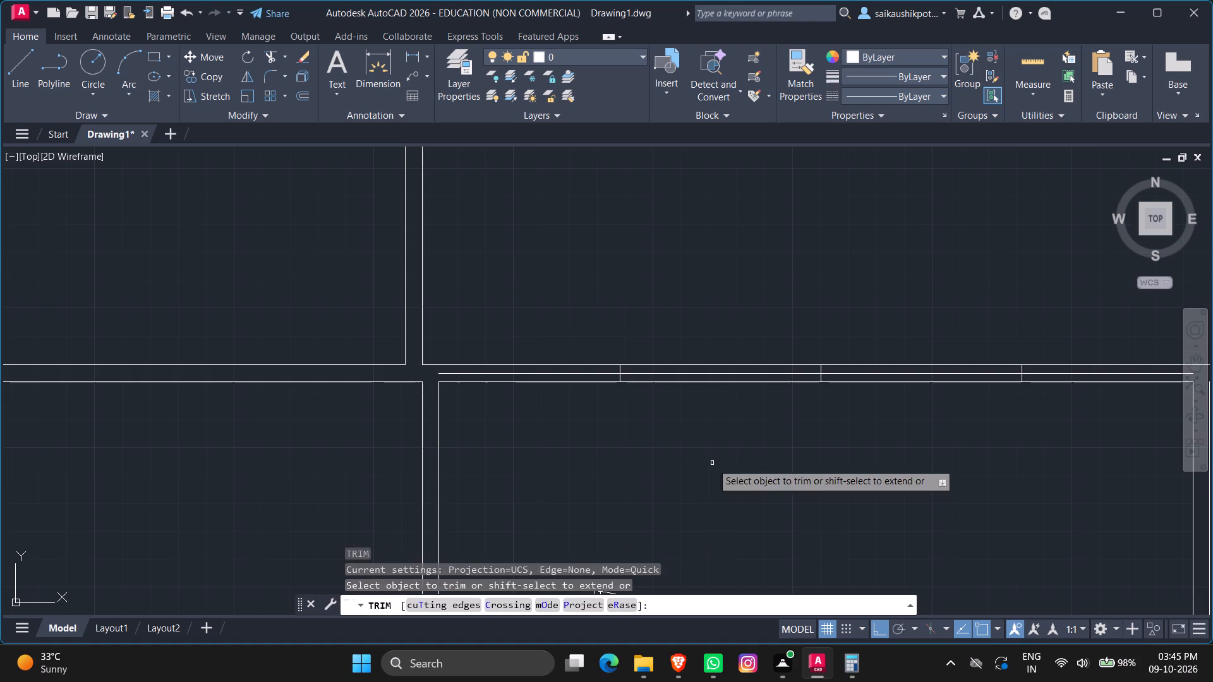
pyautogui.press('Return')
pyautogui.click(608, 375)
pyautogui.scroll(-1, 678, 441)
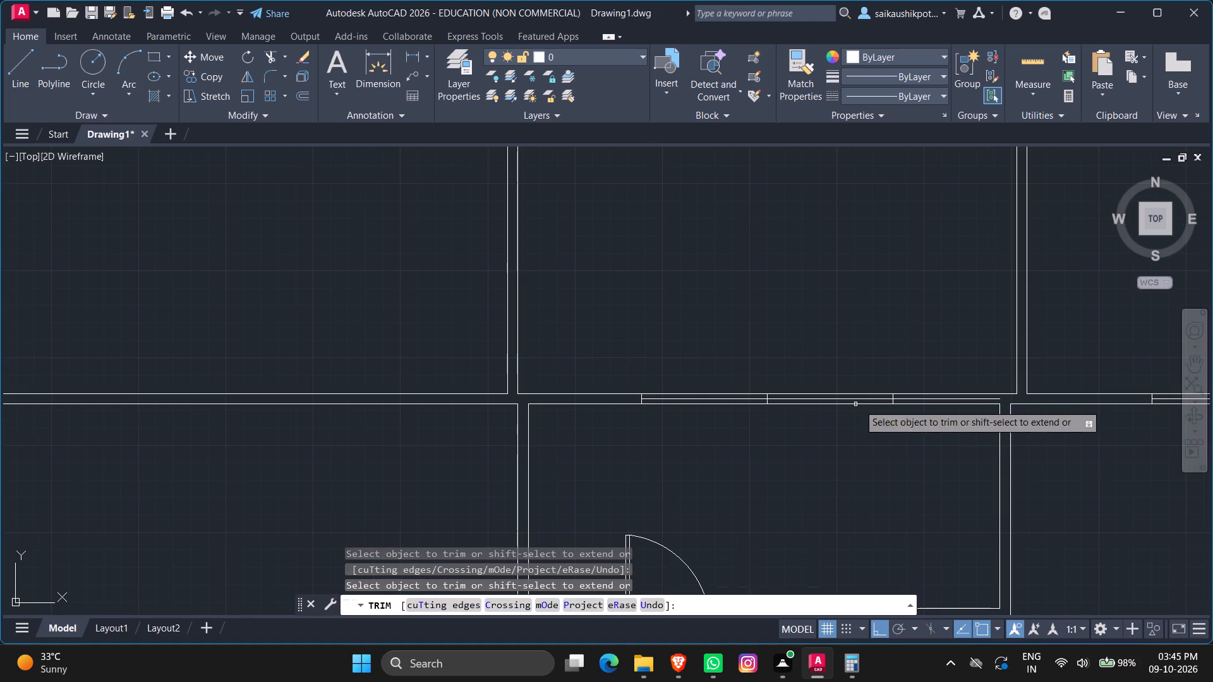
pyautogui.scroll(2, 895, 402)
pyautogui.click(896, 394)
pyautogui.scroll(-1, 886, 472)
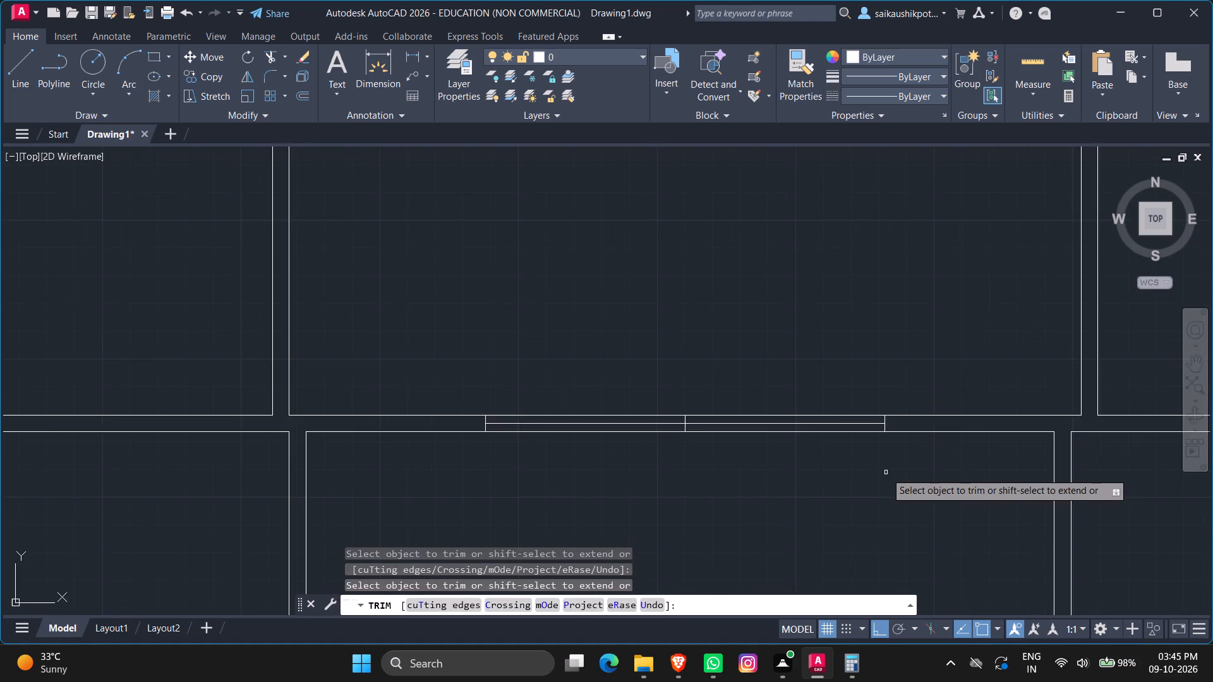
pyautogui.scroll(-5, 886, 472)
pyautogui.scroll(2, 787, 473)
pyautogui.press('Escape')
pyautogui.press('Escape')
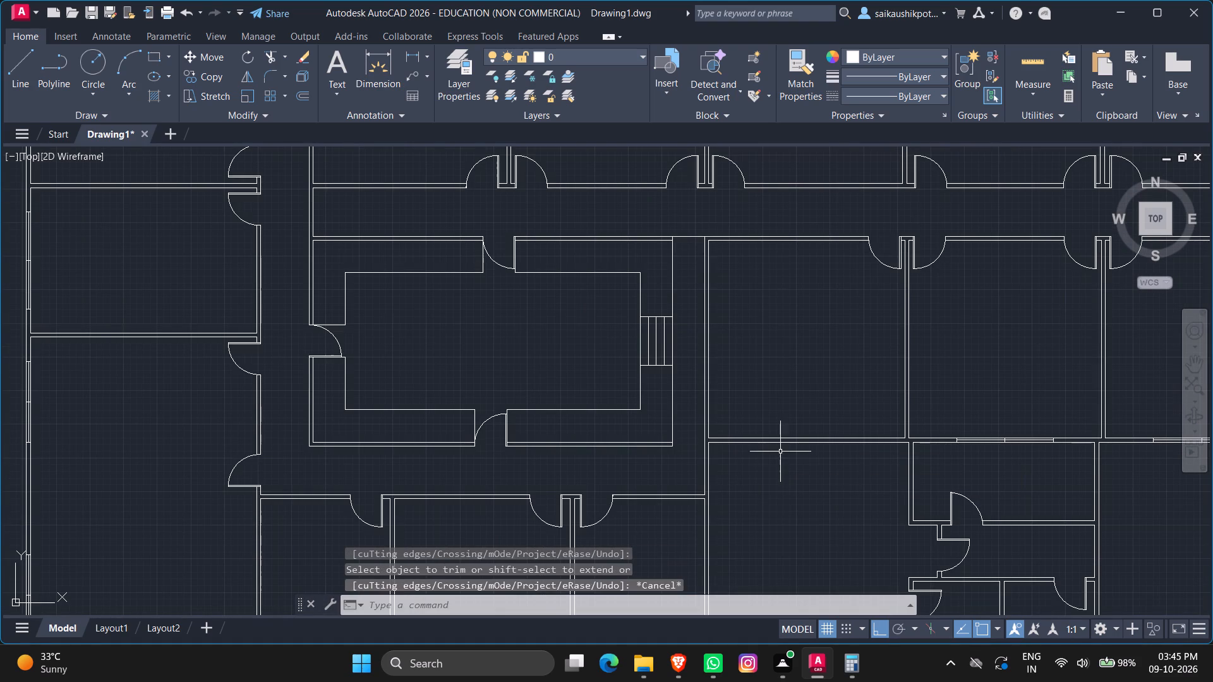
pyautogui.press('Escape')
# Draw a mark across the south wall of the central row's third room from the east, at that wall's midpoint.
pyautogui.press('l')
pyautogui.press('Return')
pyautogui.scroll(2, 821, 465)
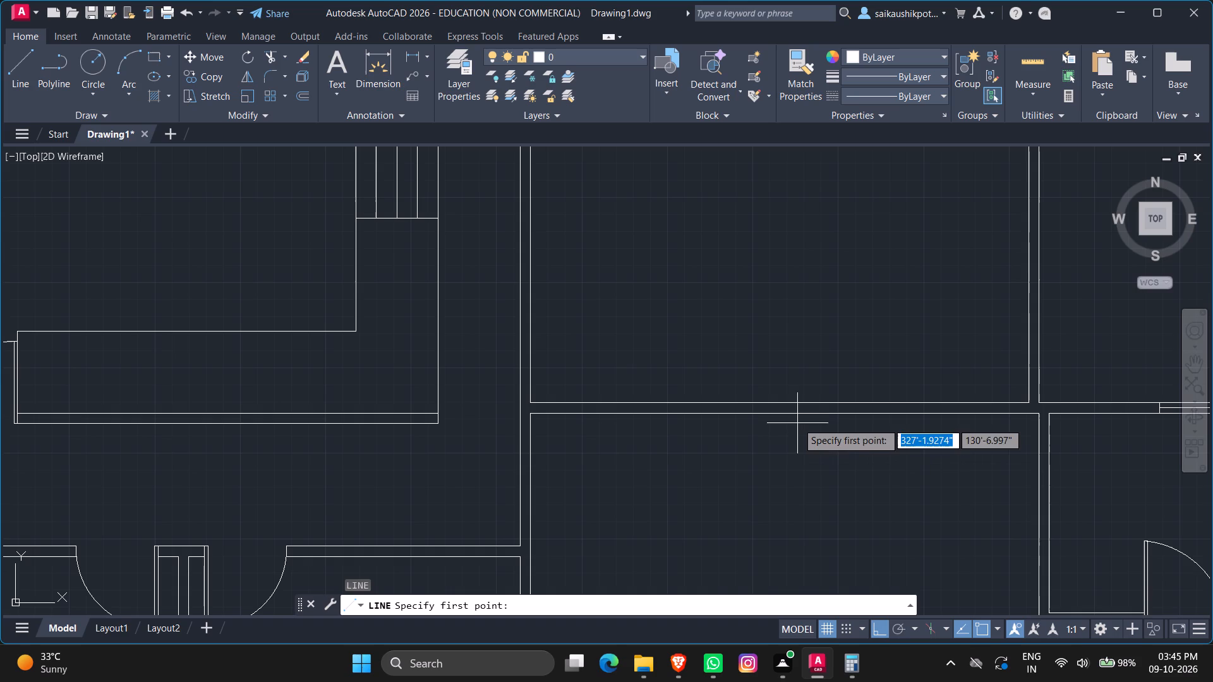
pyautogui.scroll(2, 788, 416)
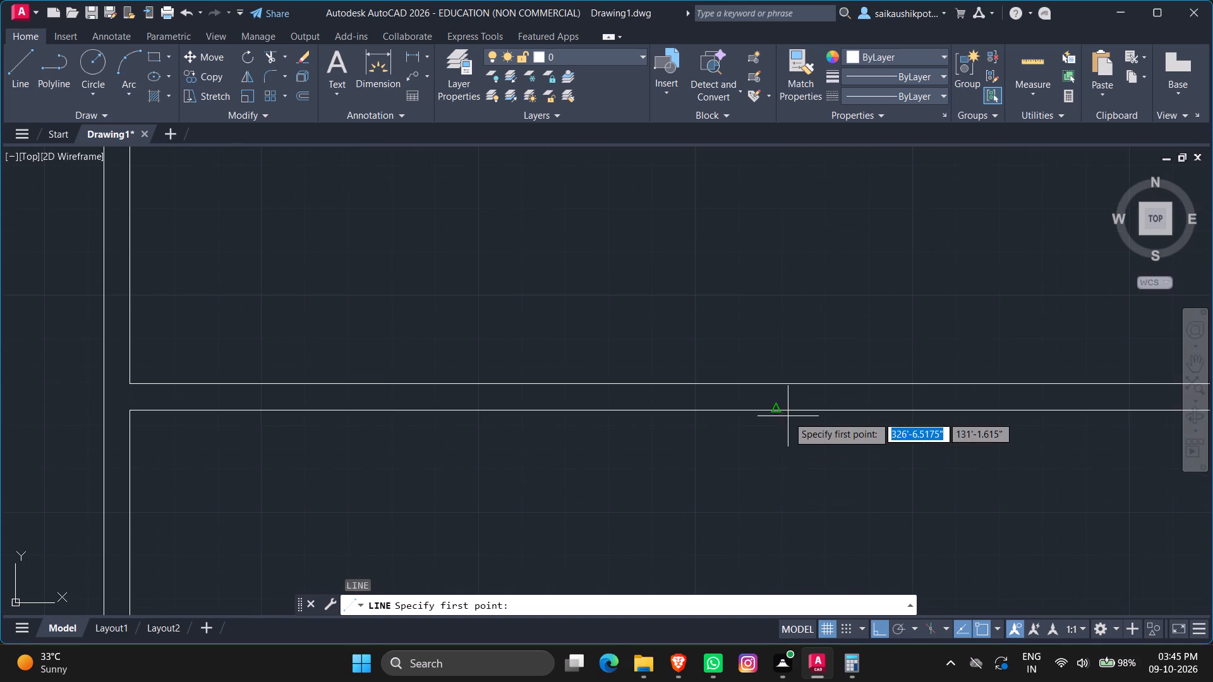
pyautogui.click(778, 410)
pyautogui.click(778, 385)
pyautogui.press('Escape')
pyautogui.scroll(-3, 774, 480)
pyautogui.scroll(1, 774, 480)
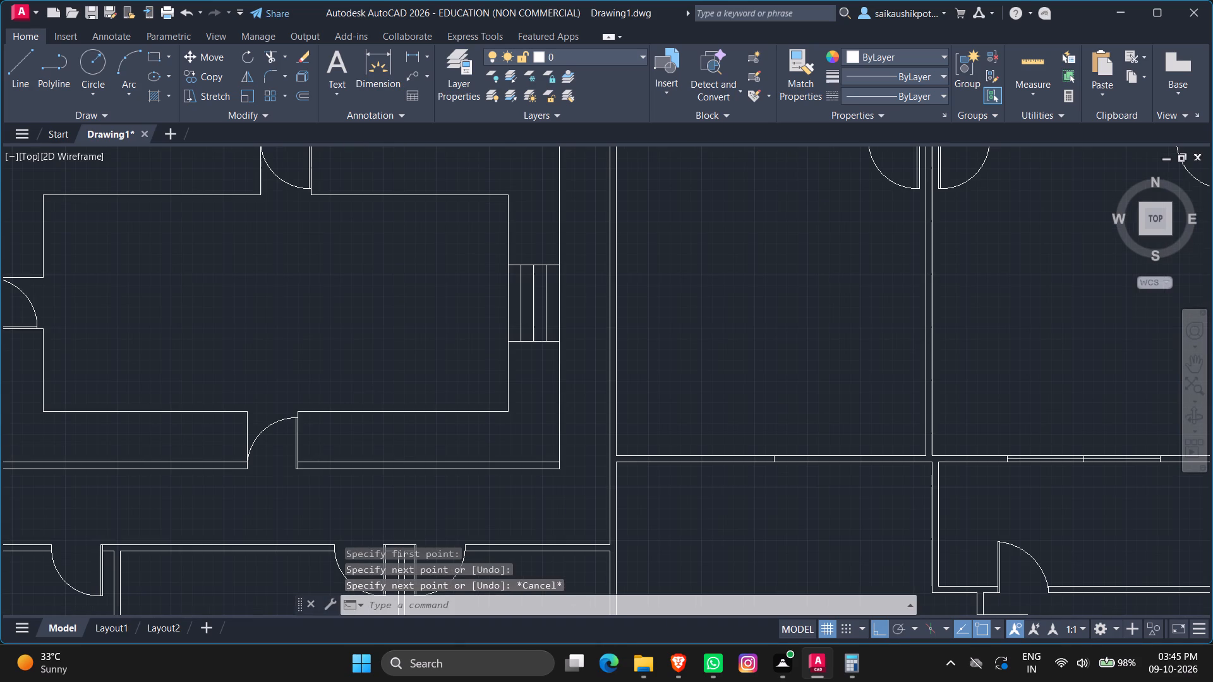
pyautogui.press('Escape')
pyautogui.press('Escape')
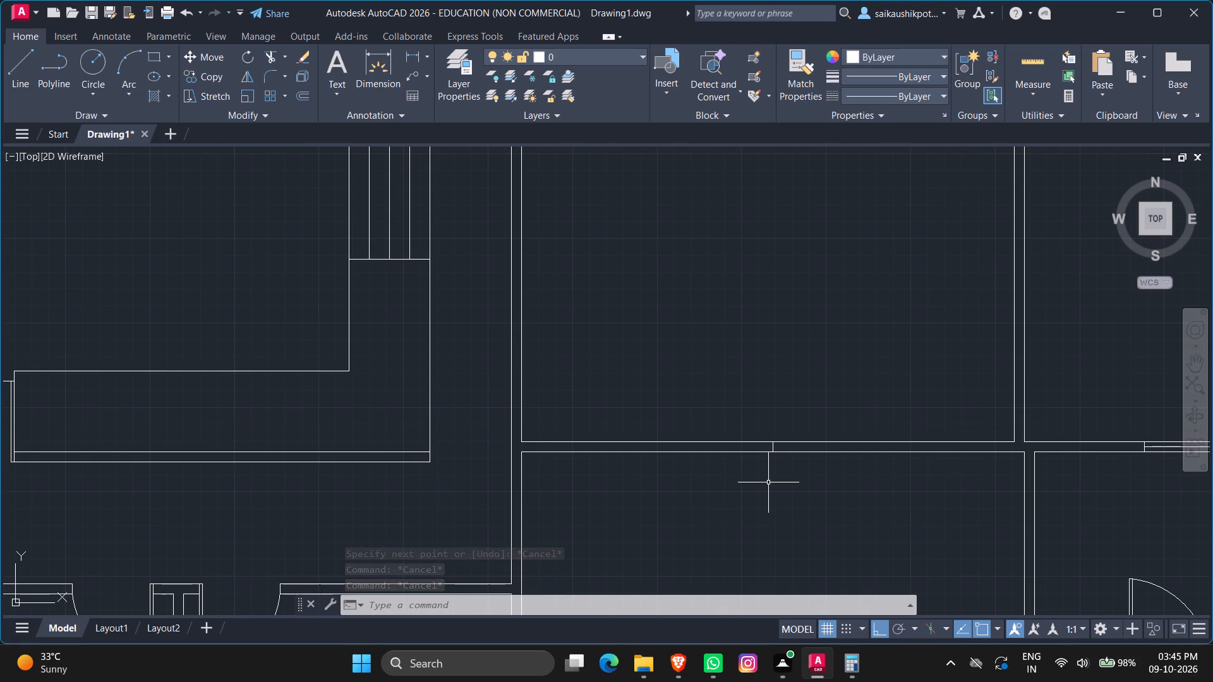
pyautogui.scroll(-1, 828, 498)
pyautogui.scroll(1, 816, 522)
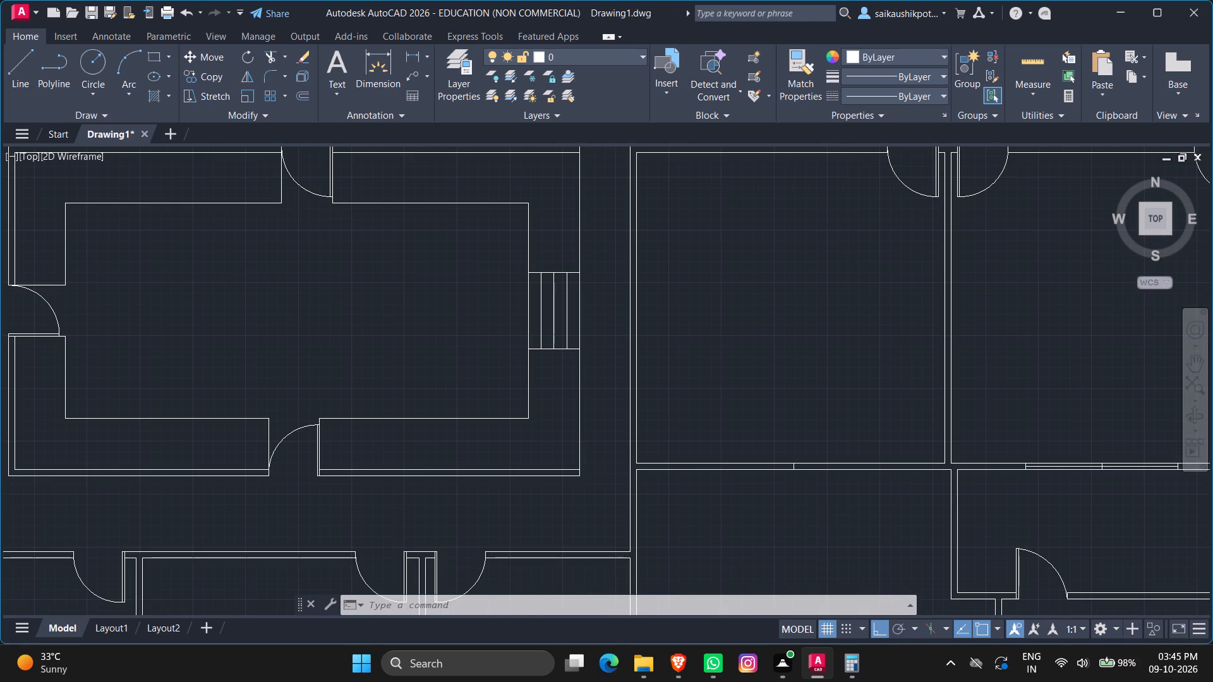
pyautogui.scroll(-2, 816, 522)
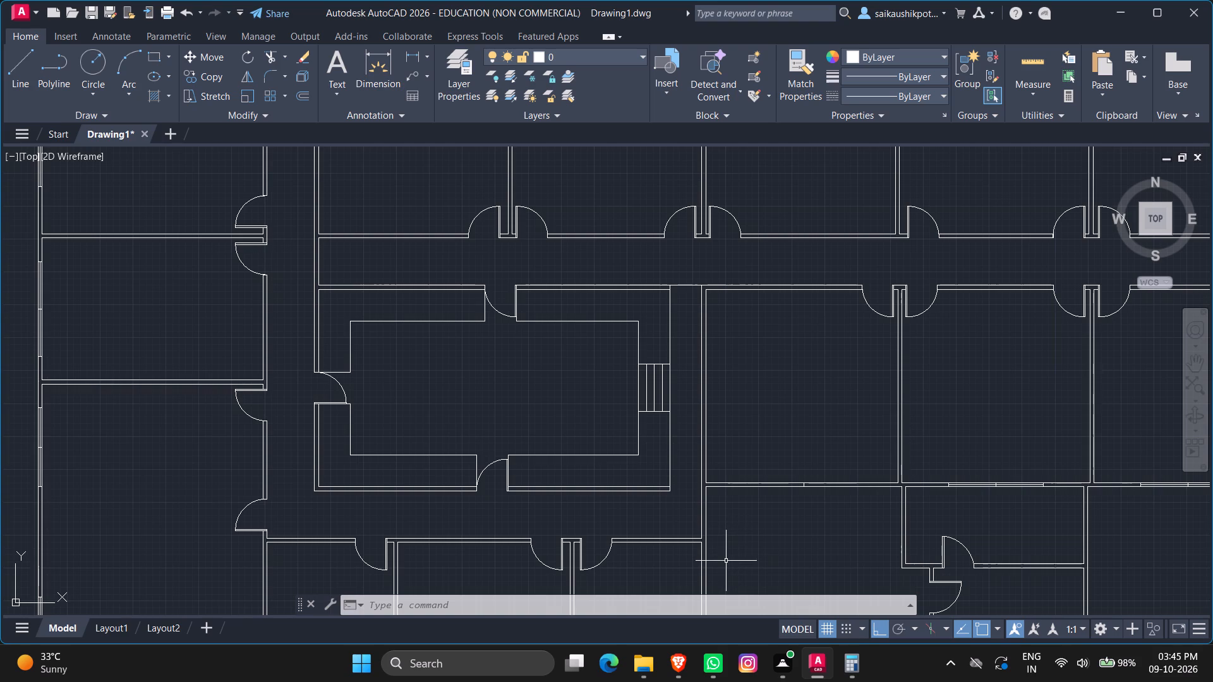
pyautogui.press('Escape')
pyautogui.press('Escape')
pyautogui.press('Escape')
# Offset the third room's midpoint mark by 6' to the east and to the west as window end marks.
pyautogui.scroll(-1, 842, 434)
pyautogui.scroll(2, 845, 479)
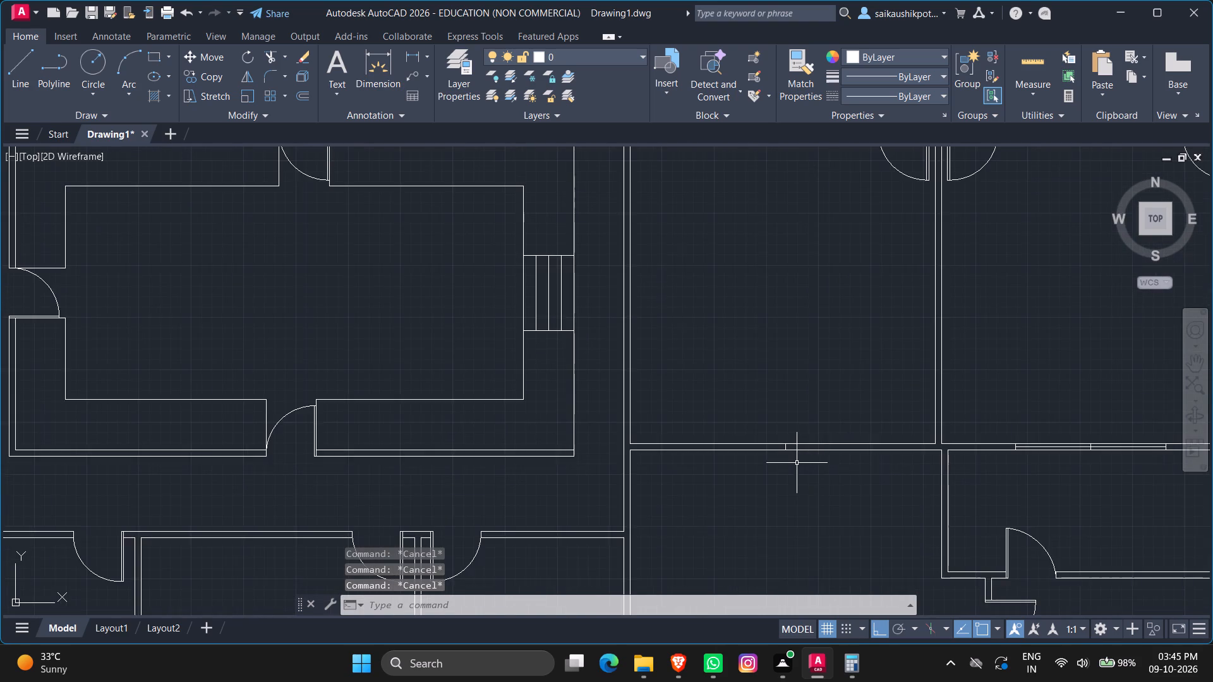
pyautogui.scroll(2, 797, 463)
pyautogui.press('o')
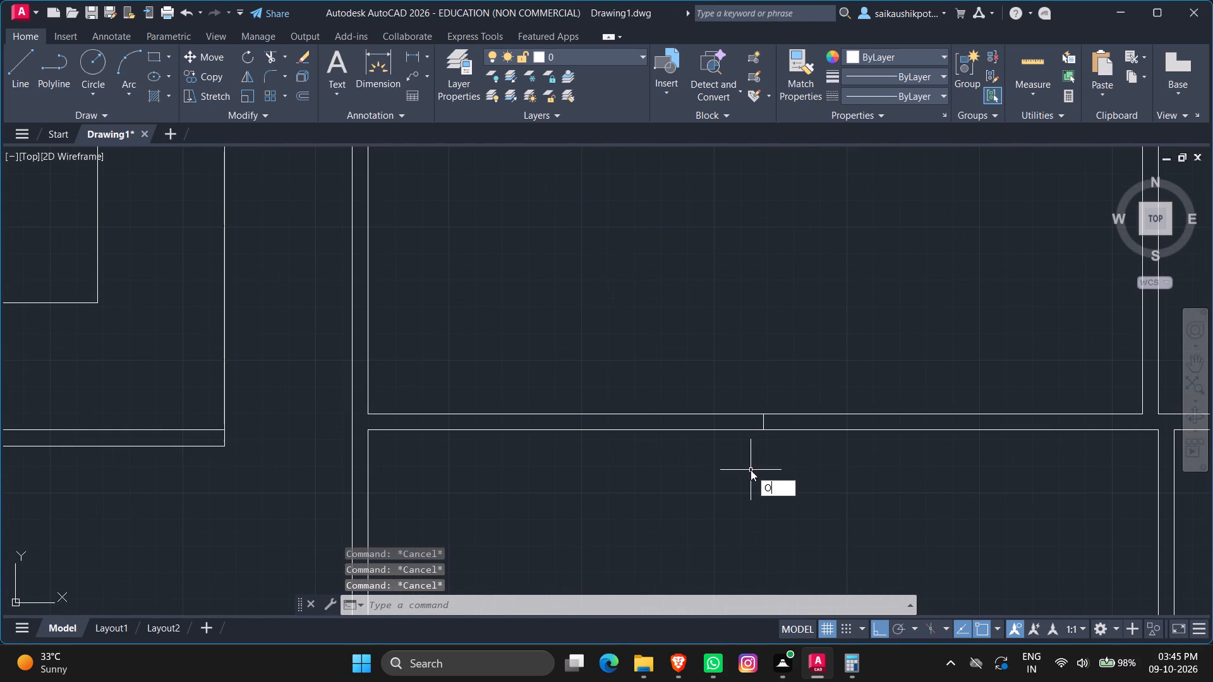
pyautogui.press('Return')
pyautogui.write("6'")
pyautogui.press('Return')
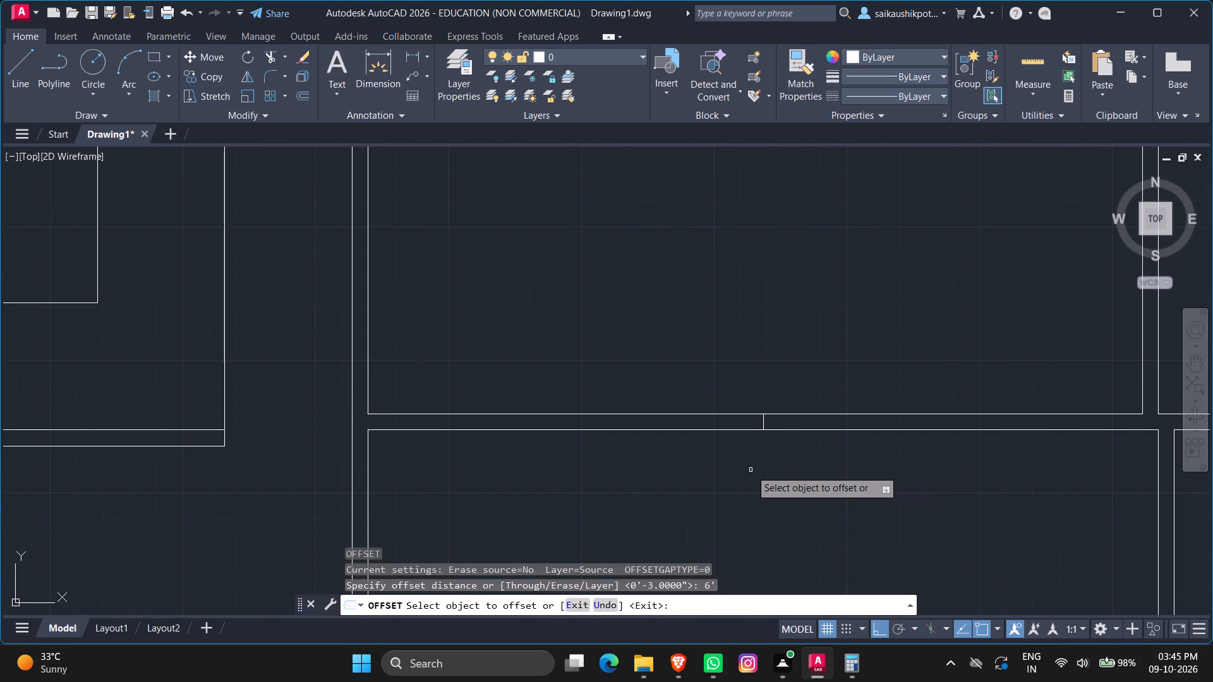
pyautogui.click(765, 422)
pyautogui.click(929, 436)
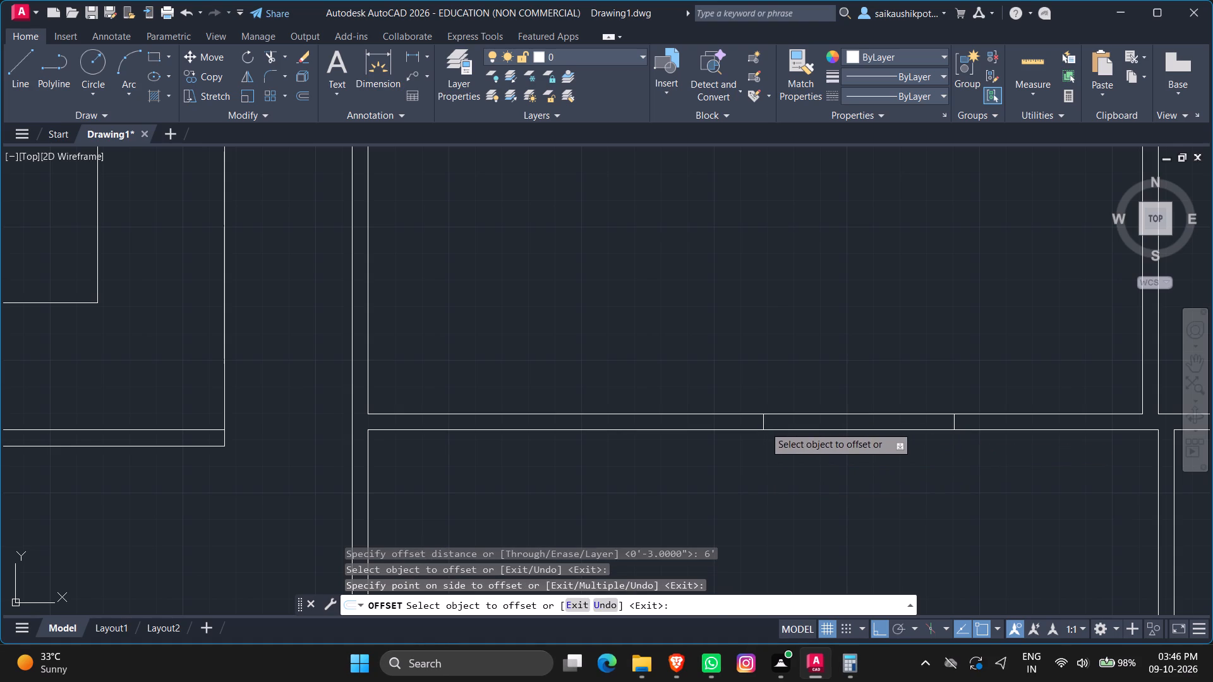
pyautogui.click(764, 426)
pyautogui.click(627, 460)
pyautogui.press('Escape')
pyautogui.press('Escape')
pyautogui.press('Escape')
pyautogui.press('Escape')
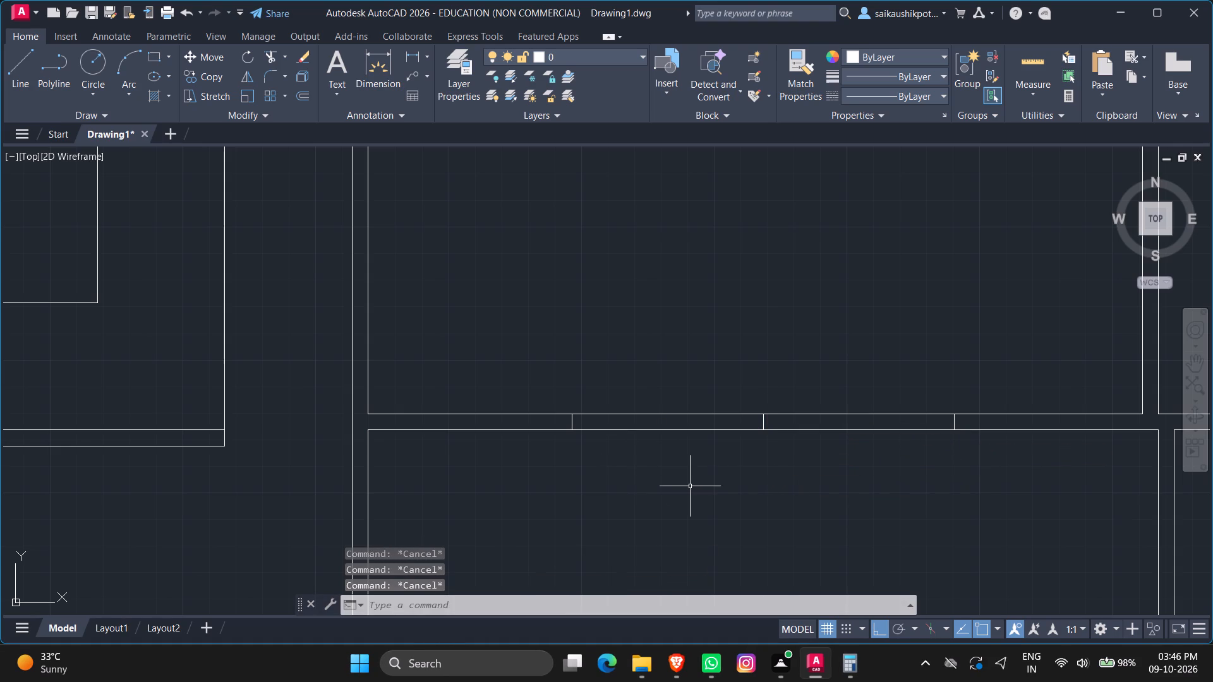
# Offset the southern line of the third room's south wall 3" northward to form the window's centre line.
pyautogui.press('o')
pyautogui.press('Return')
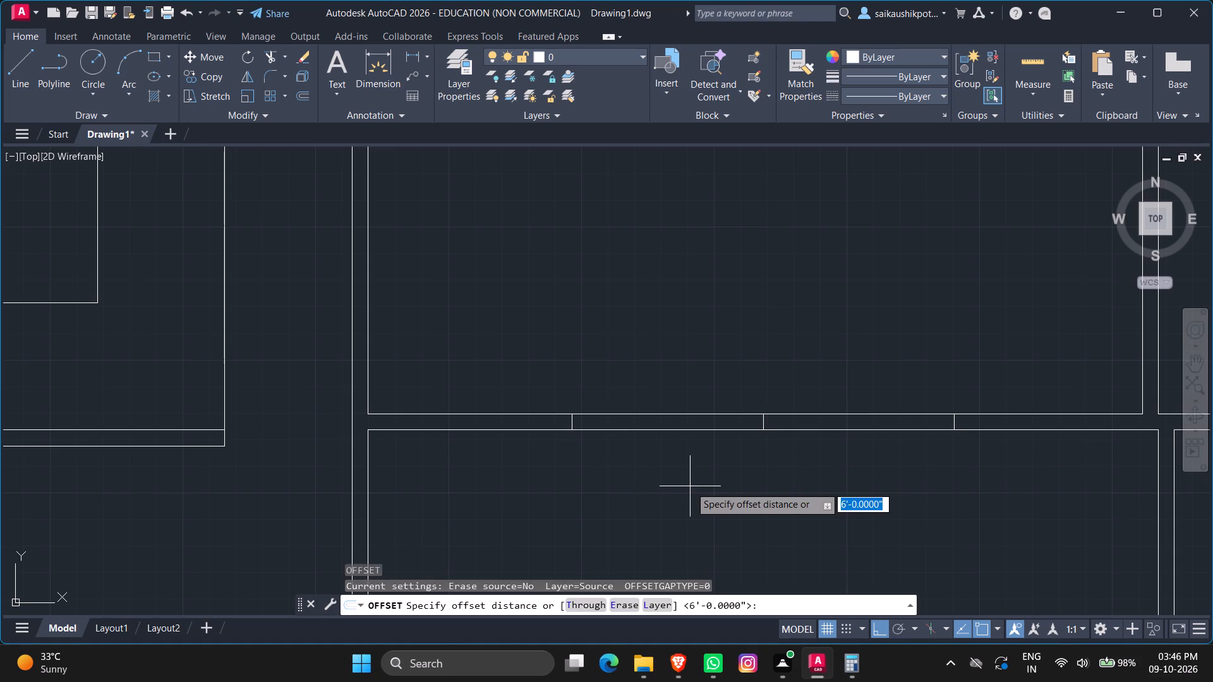
pyautogui.press('3')
pyautogui.hotkey('shift', '"')
pyautogui.press('Return')
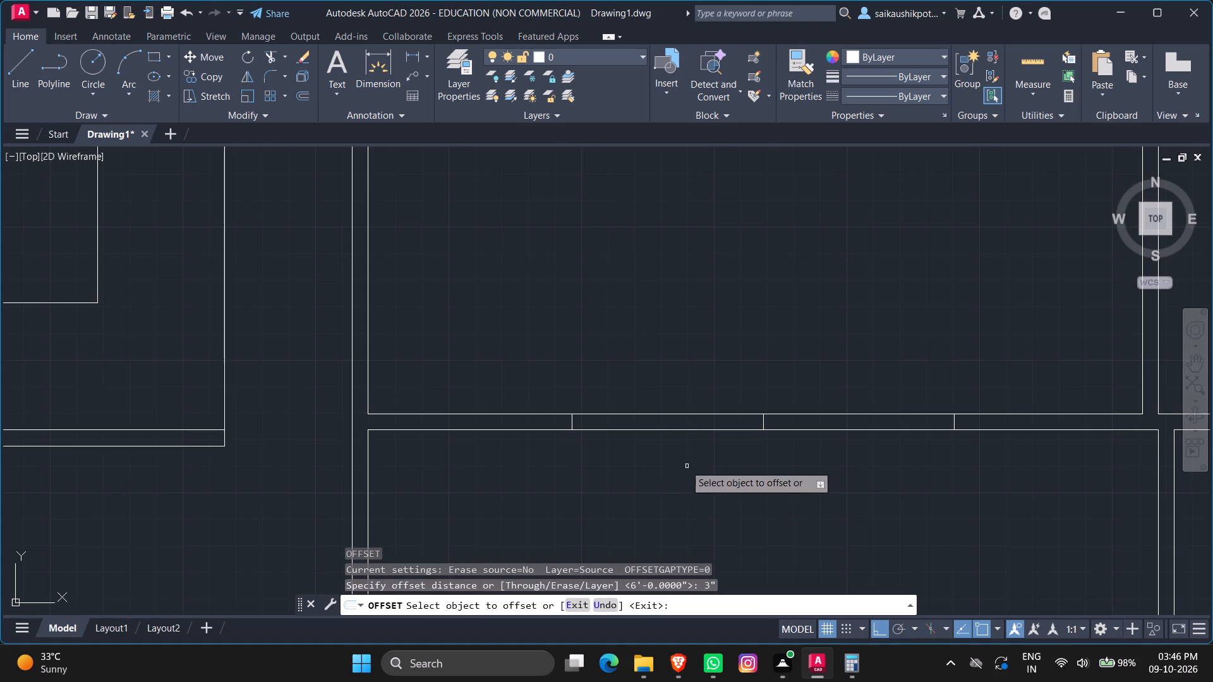
pyautogui.click(579, 429)
pyautogui.click(581, 419)
pyautogui.press('Escape')
# Trim the centre line beyond the western end mark of the third room's window.
pyautogui.write('TR')
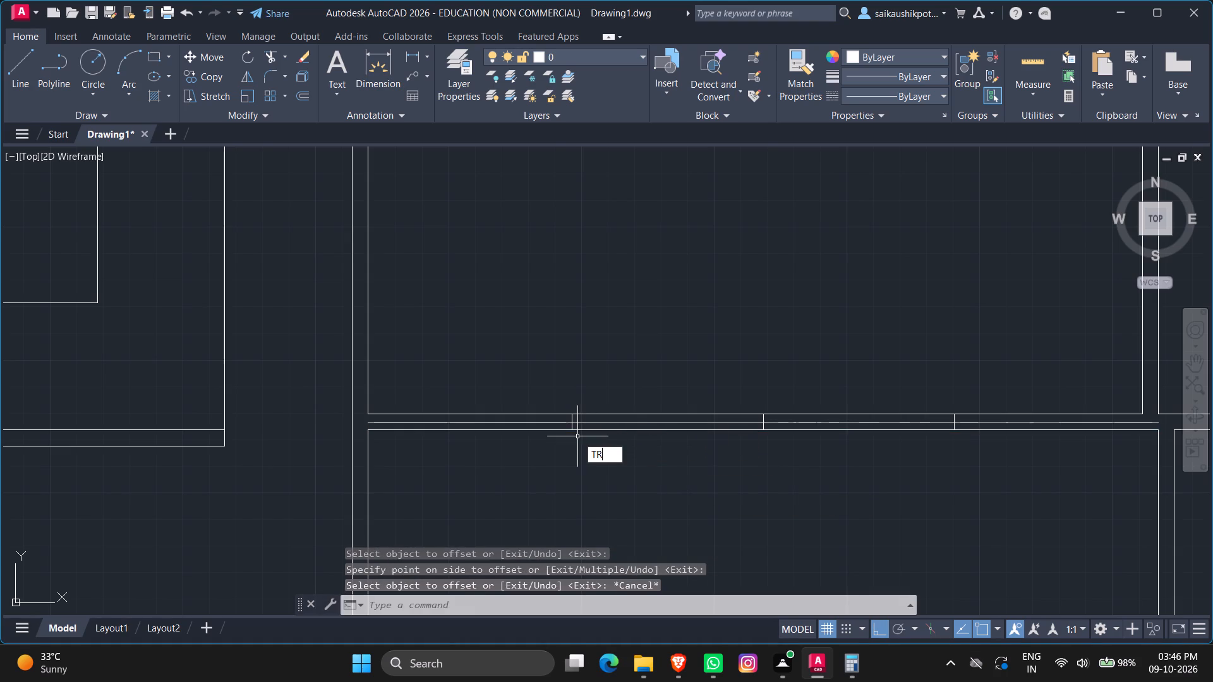
pyautogui.press('Return')
pyautogui.press('Return')
pyautogui.click(549, 424)
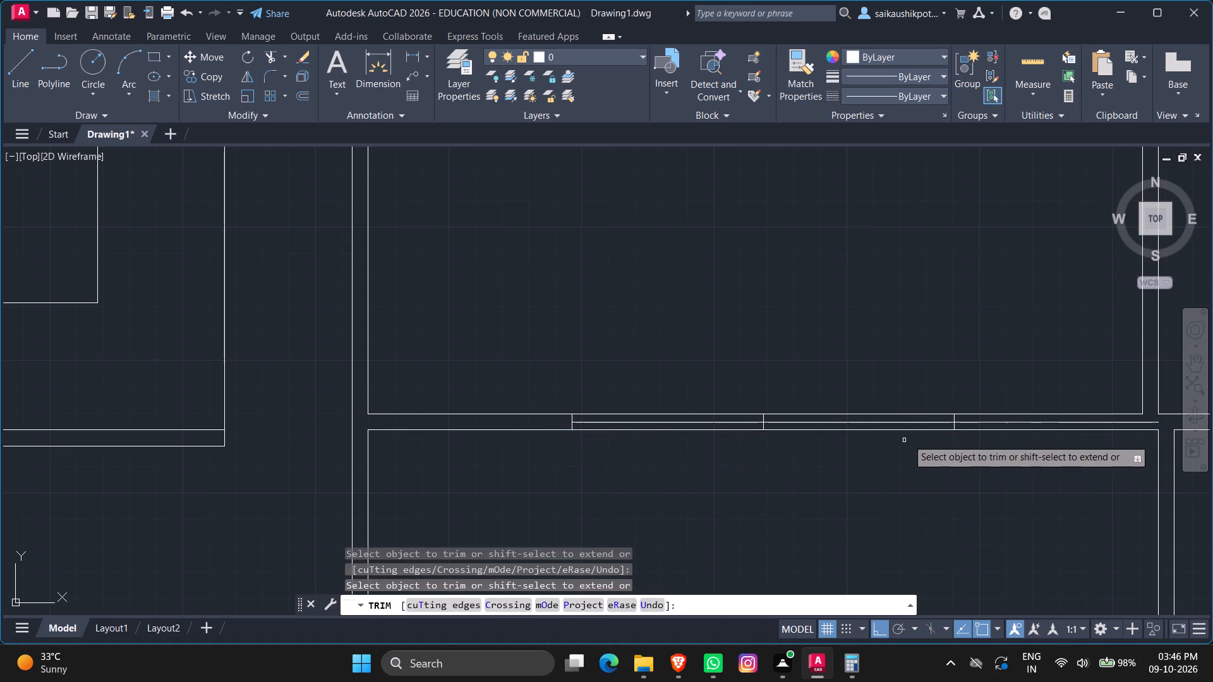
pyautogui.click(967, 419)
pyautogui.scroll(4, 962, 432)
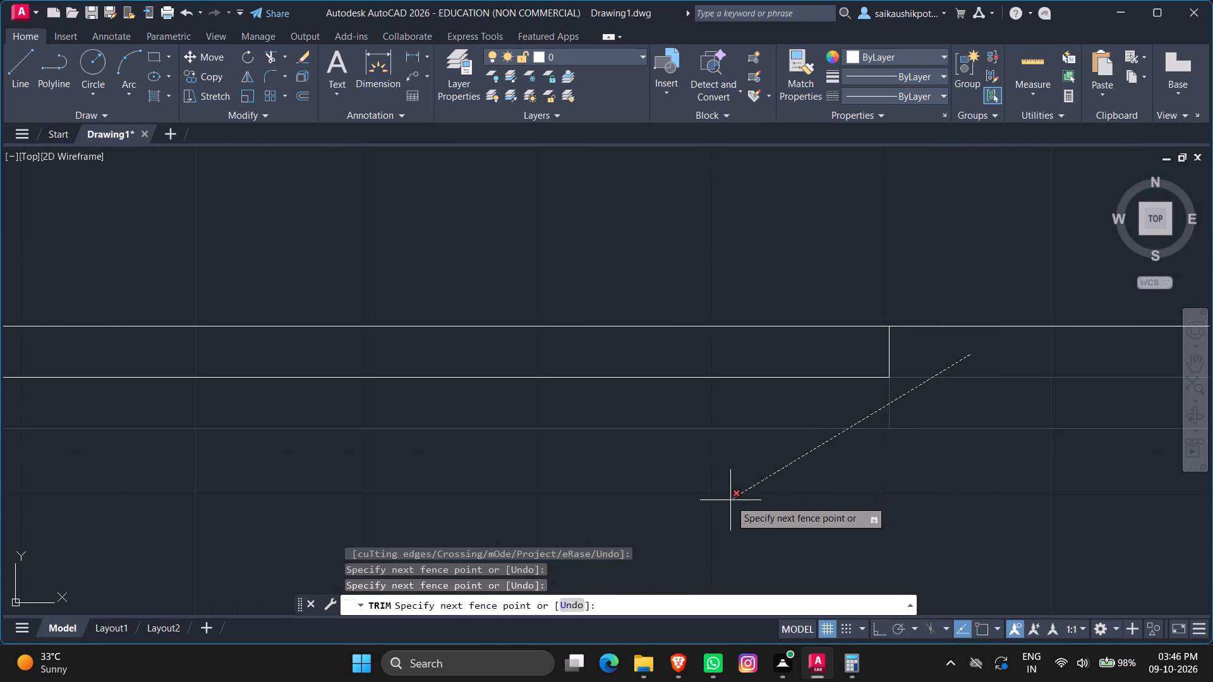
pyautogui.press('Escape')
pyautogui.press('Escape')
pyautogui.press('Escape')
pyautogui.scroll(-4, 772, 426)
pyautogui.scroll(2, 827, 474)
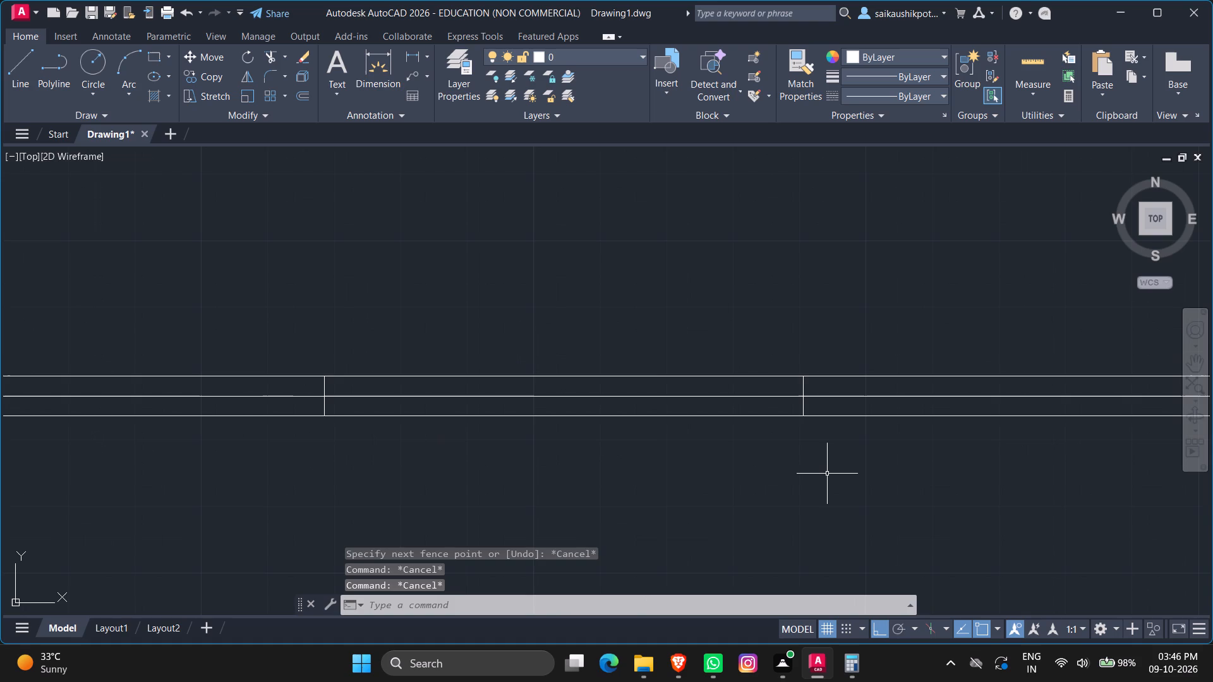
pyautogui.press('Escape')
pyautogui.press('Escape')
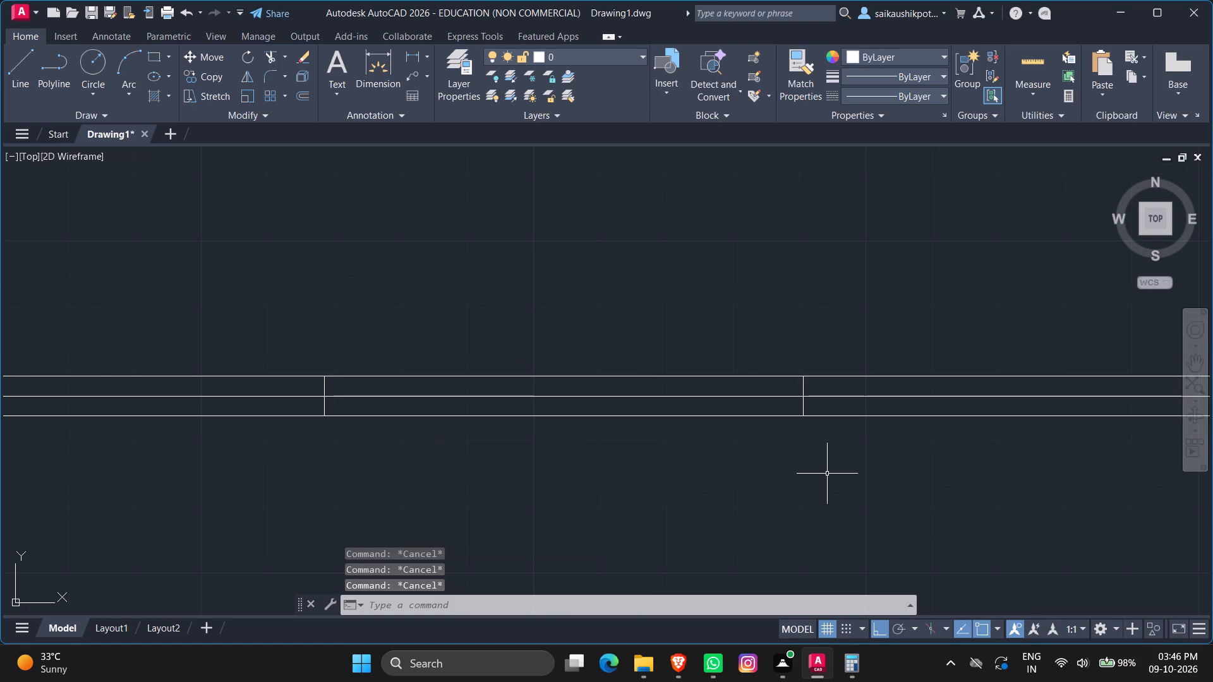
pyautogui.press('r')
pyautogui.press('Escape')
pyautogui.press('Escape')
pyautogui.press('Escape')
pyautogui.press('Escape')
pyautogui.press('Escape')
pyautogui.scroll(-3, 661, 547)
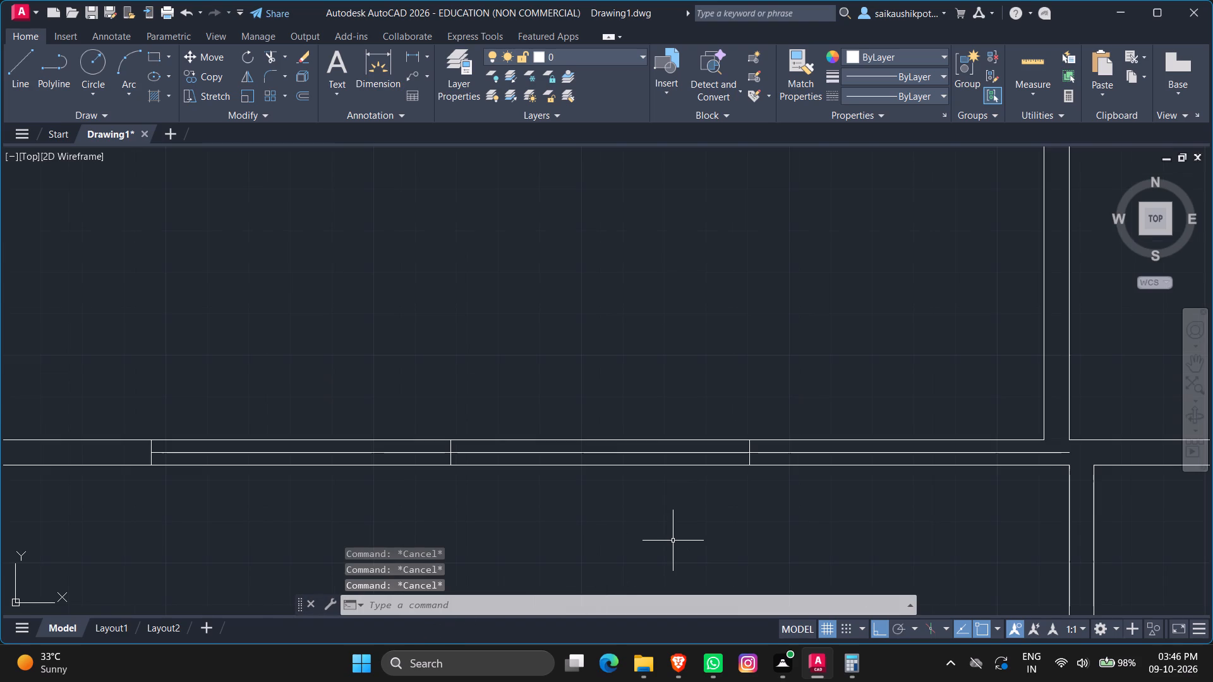
# Trim the centre line beyond the eastern end mark of the third room's window.
pyautogui.write('TR')
pyautogui.press('Return')
pyautogui.press('Return')
pyautogui.scroll(2, 733, 513)
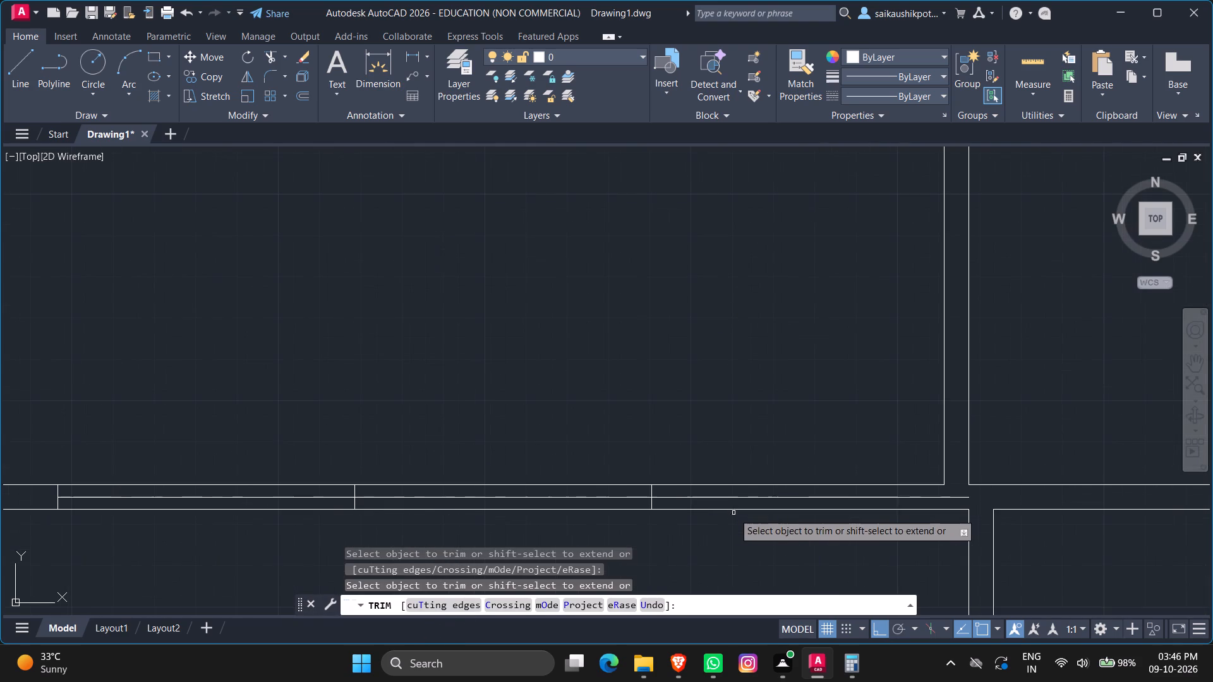
pyautogui.click(701, 496)
pyautogui.scroll(1, 815, 513)
pyautogui.scroll(-6, 815, 513)
pyautogui.scroll(1, 792, 506)
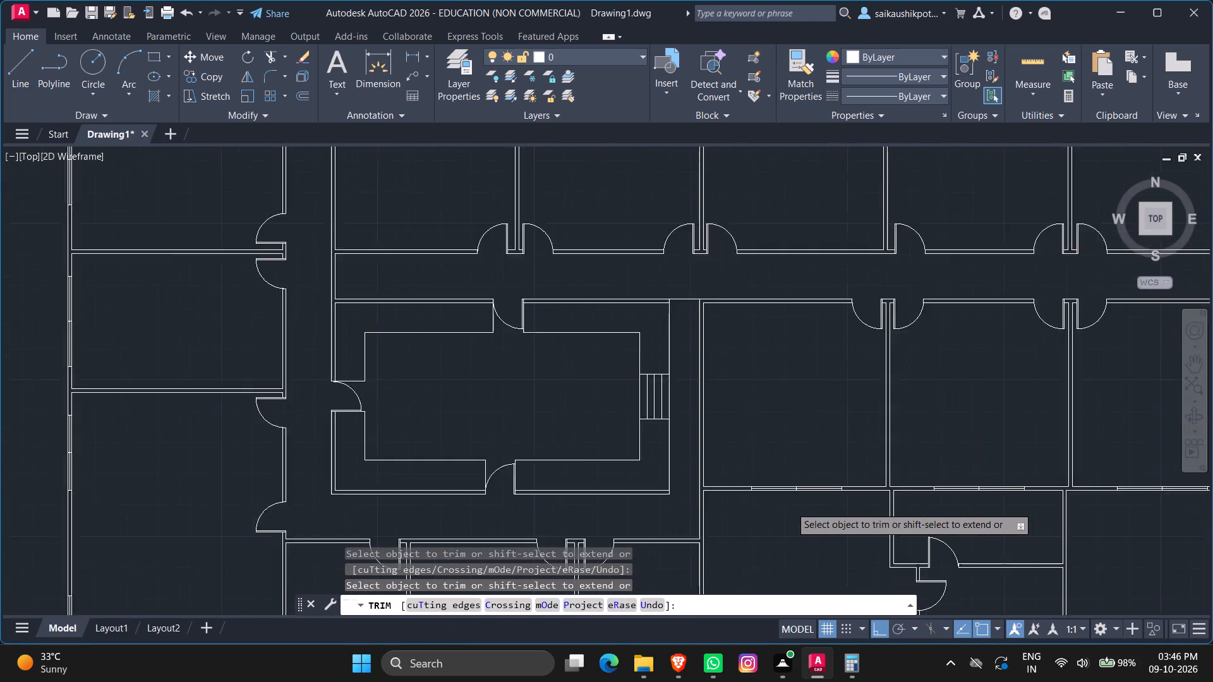
pyautogui.scroll(1, 790, 506)
pyautogui.press('Escape')
pyautogui.press('Escape')
pyautogui.press('Escape')
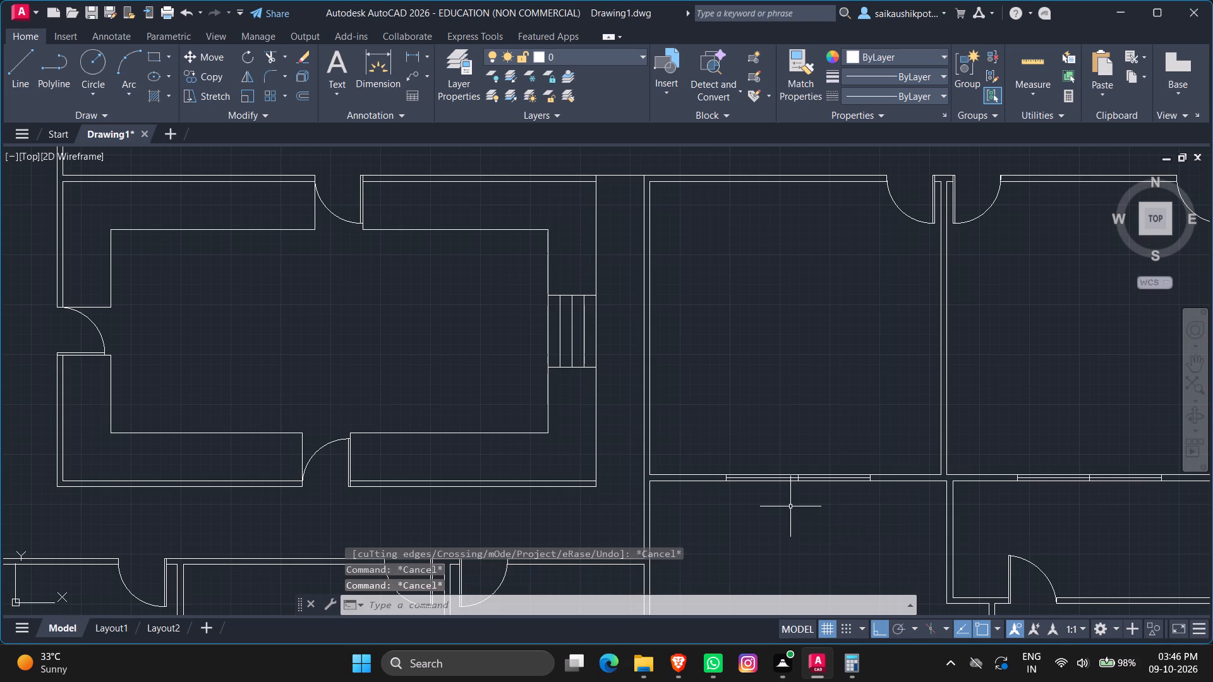
# Draw a short line across the third room's west wall at the wall's midpoint as the window's centre mark.
pyautogui.scroll(-2, 740, 365)
pyautogui.scroll(3, 693, 369)
pyautogui.scroll(-1, 764, 398)
pyautogui.press('l')
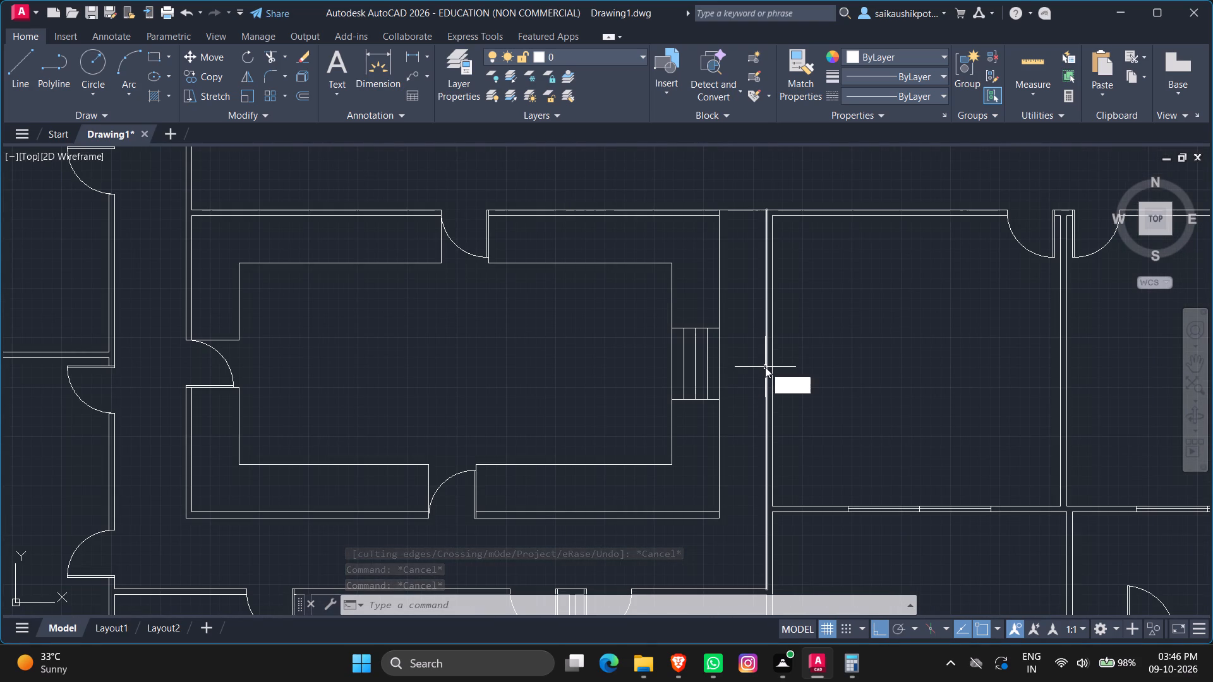
pyautogui.press('Return')
pyautogui.scroll(1, 864, 421)
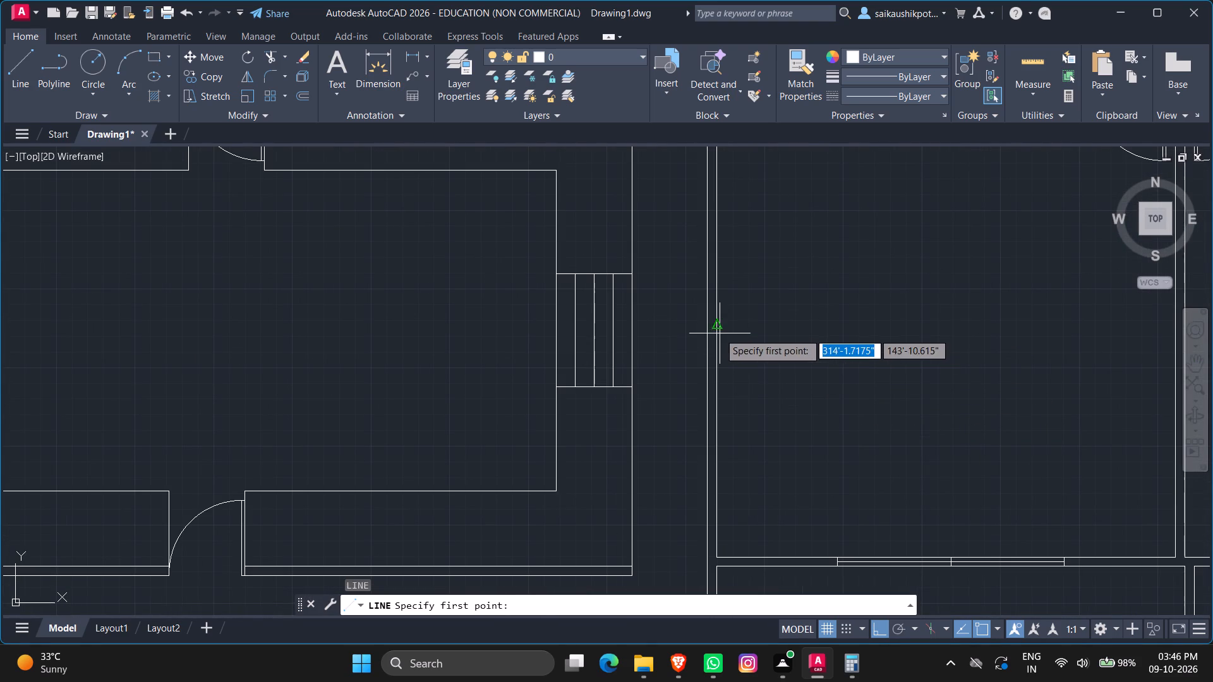
pyautogui.click(716, 327)
pyautogui.click(709, 330)
pyautogui.press('Escape')
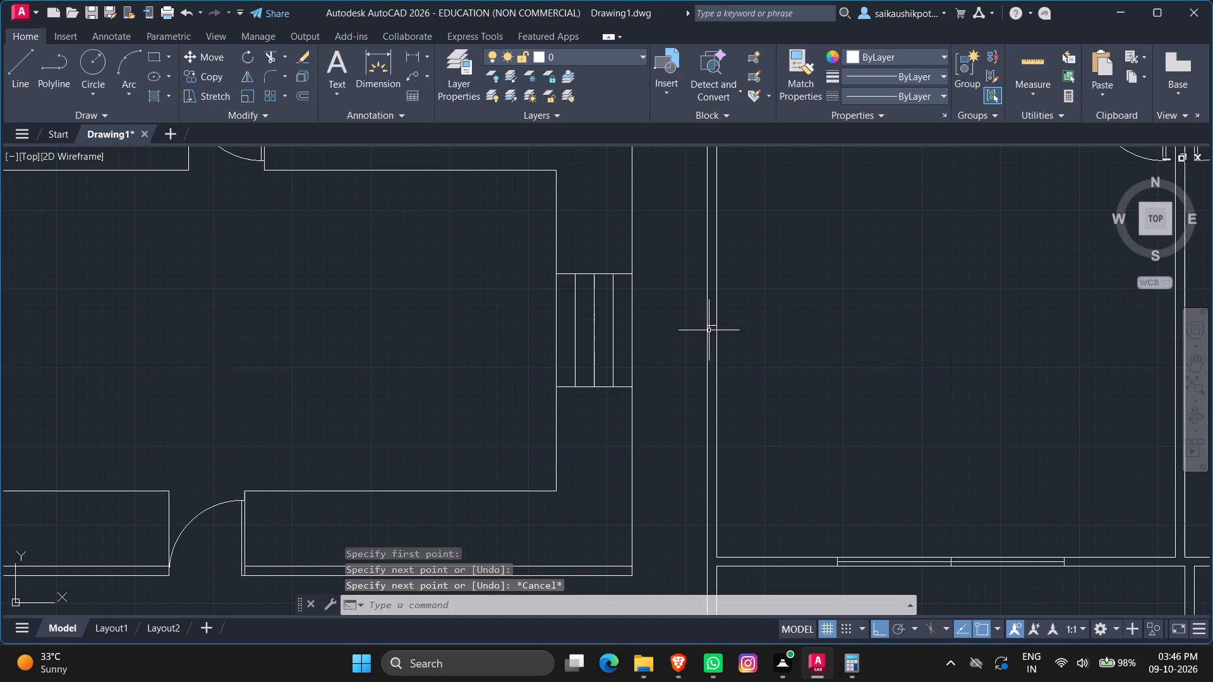
pyautogui.press('Escape')
# Offset the west wall's midpoint mark by 6' to the north and to the south as window end marks.
pyautogui.press('o')
pyautogui.press('Return')
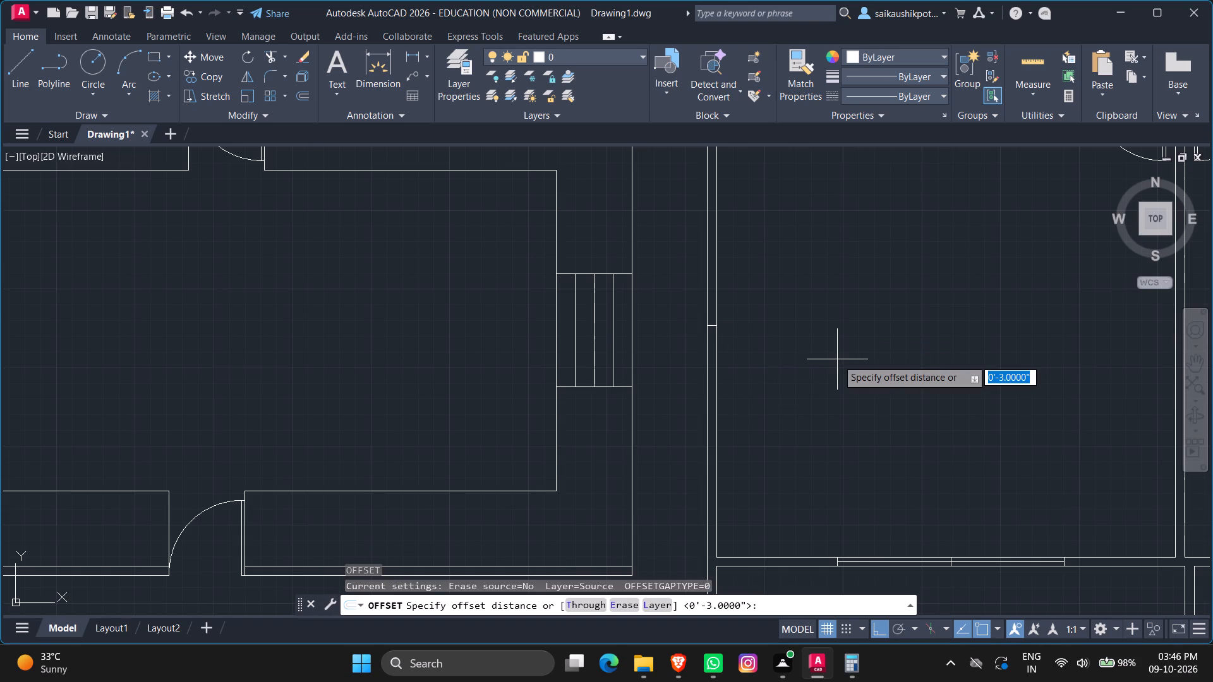
pyautogui.write("6'")
pyautogui.press('Return')
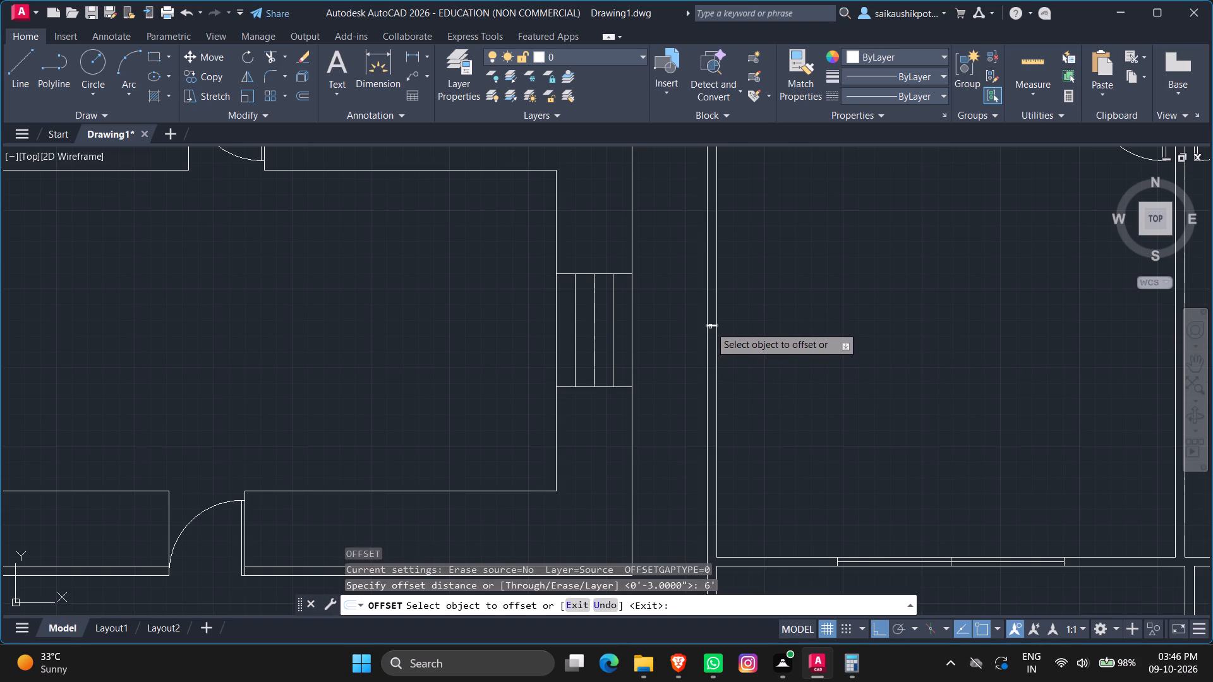
pyautogui.click(710, 326)
pyautogui.click(756, 231)
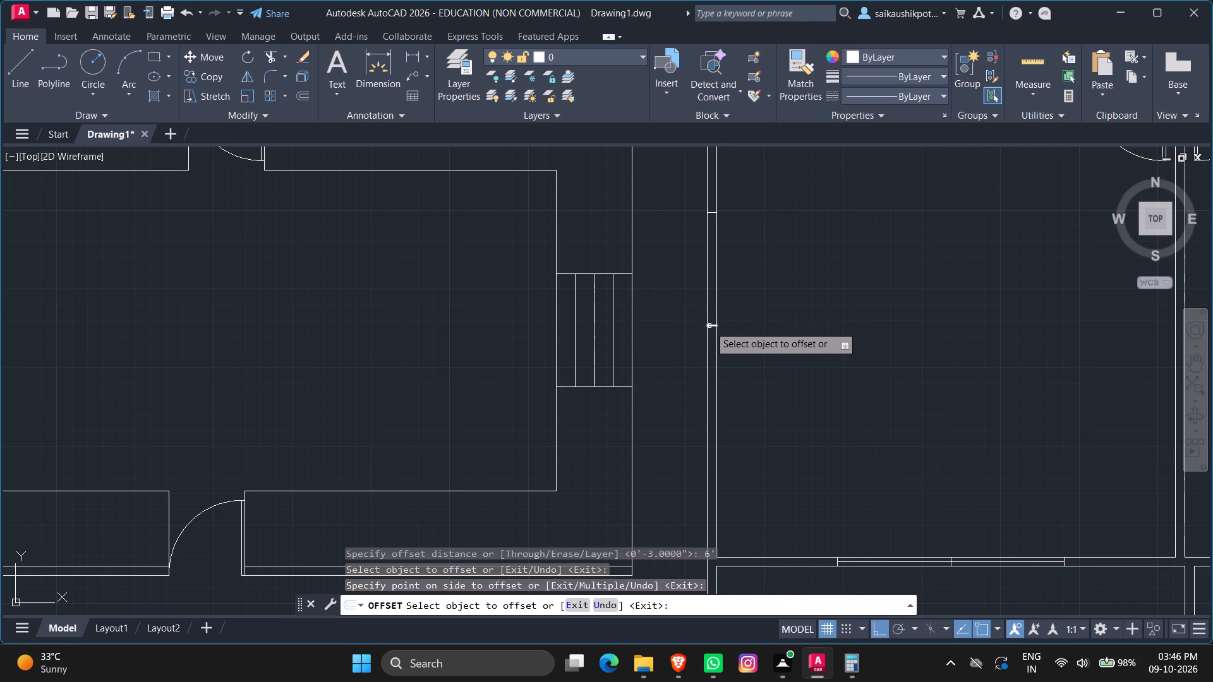
pyautogui.click(713, 326)
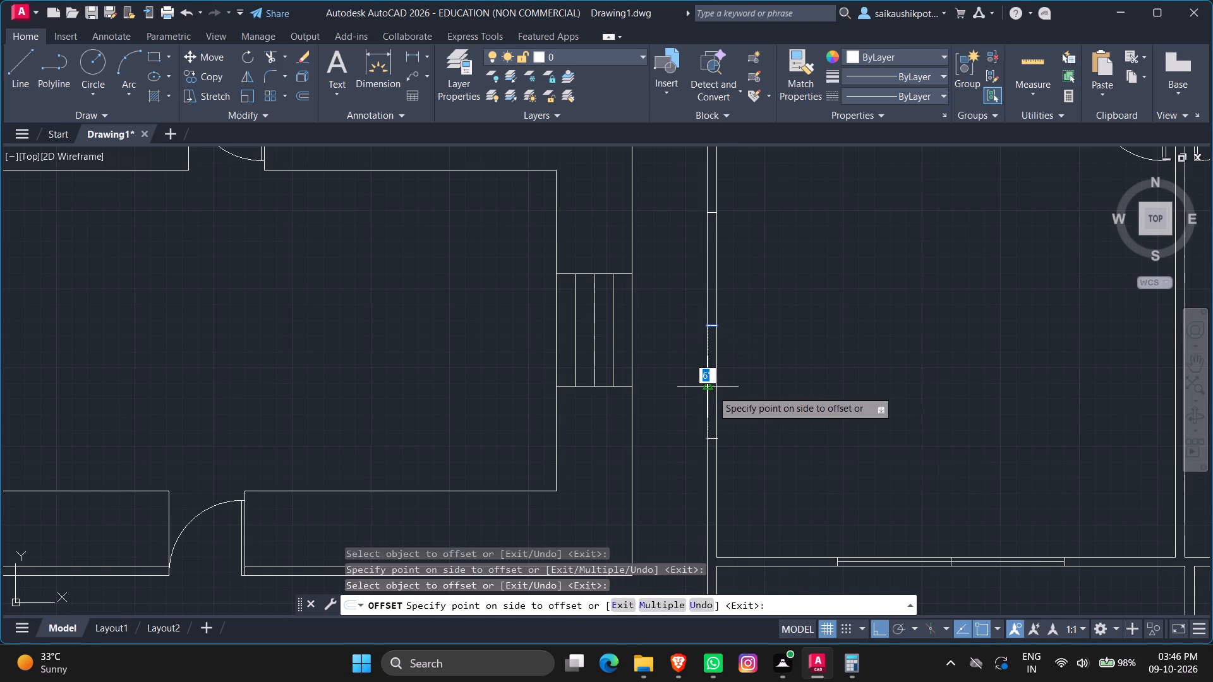
pyautogui.click(712, 390)
pyautogui.press('Escape')
pyautogui.press('Escape')
pyautogui.press('Escape')
pyautogui.press('Escape')
pyautogui.press('Escape')
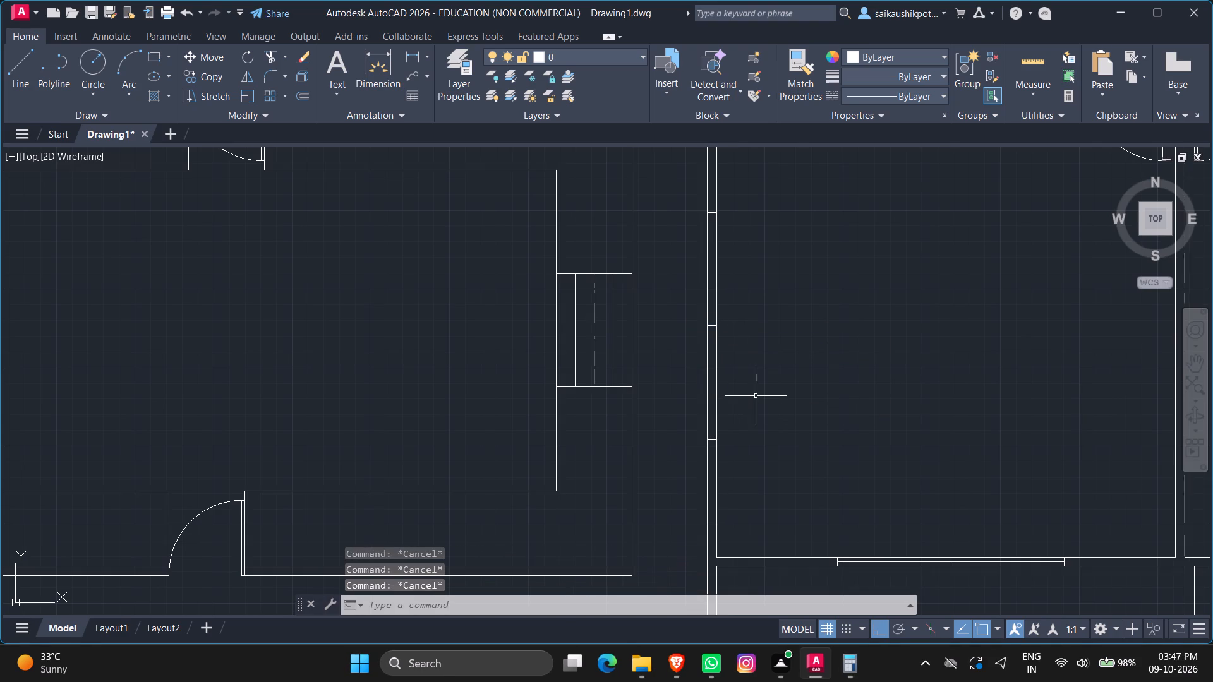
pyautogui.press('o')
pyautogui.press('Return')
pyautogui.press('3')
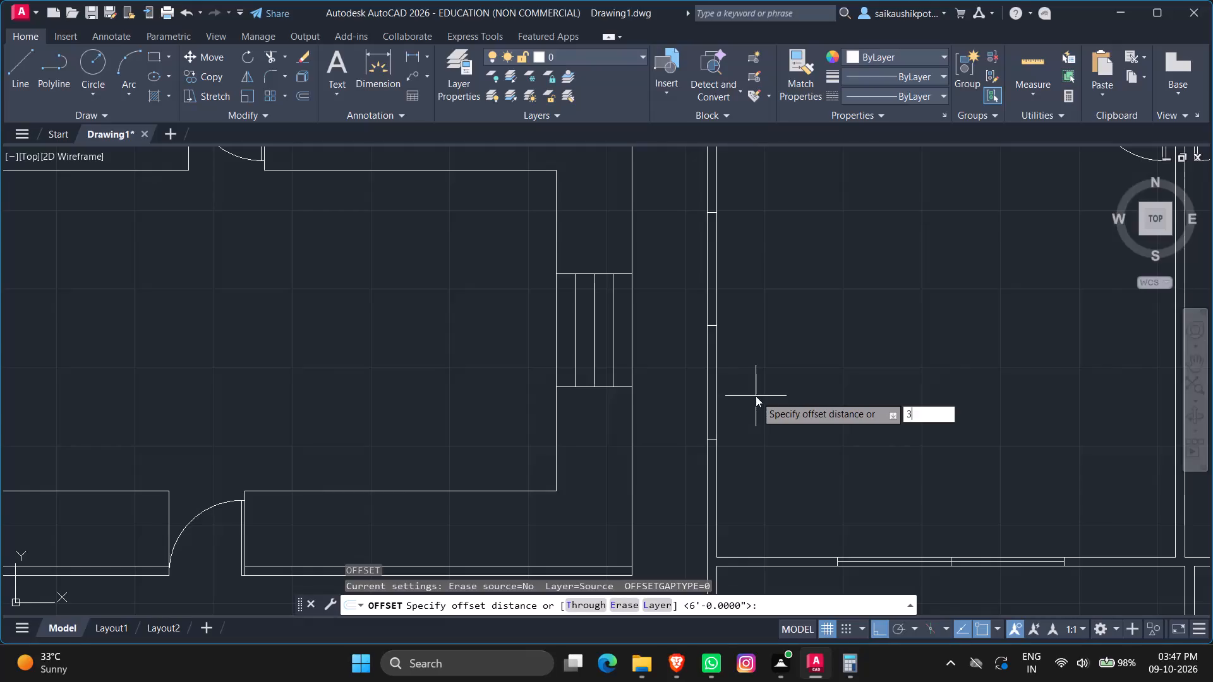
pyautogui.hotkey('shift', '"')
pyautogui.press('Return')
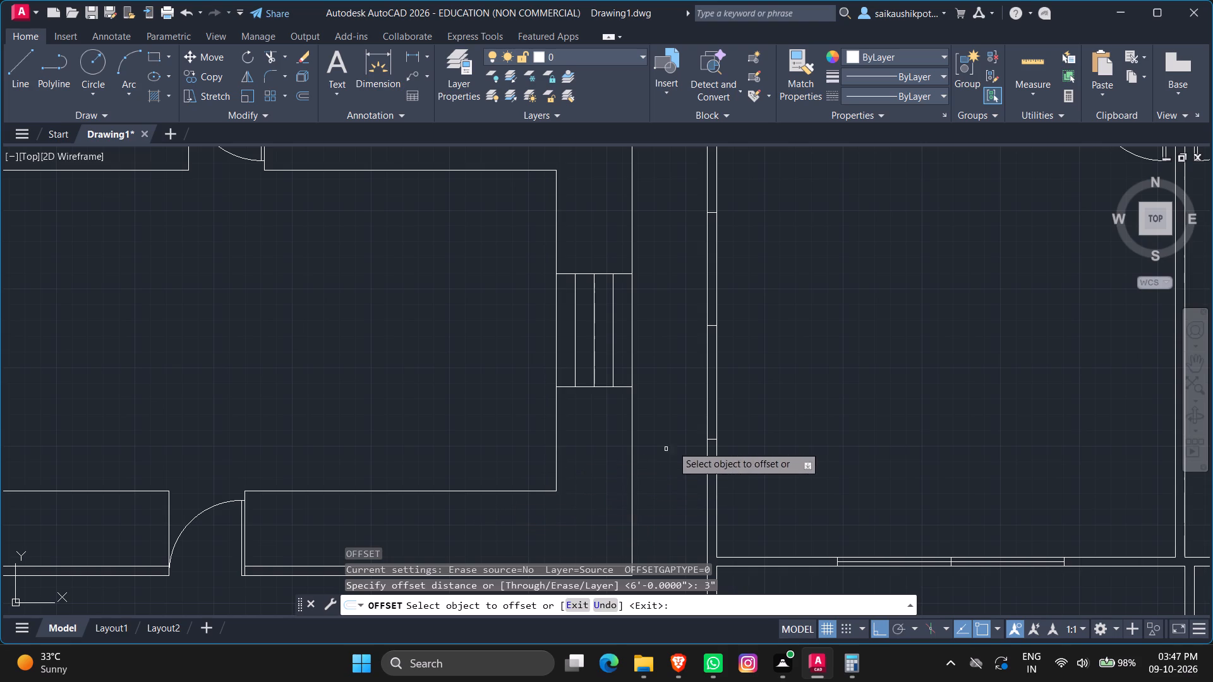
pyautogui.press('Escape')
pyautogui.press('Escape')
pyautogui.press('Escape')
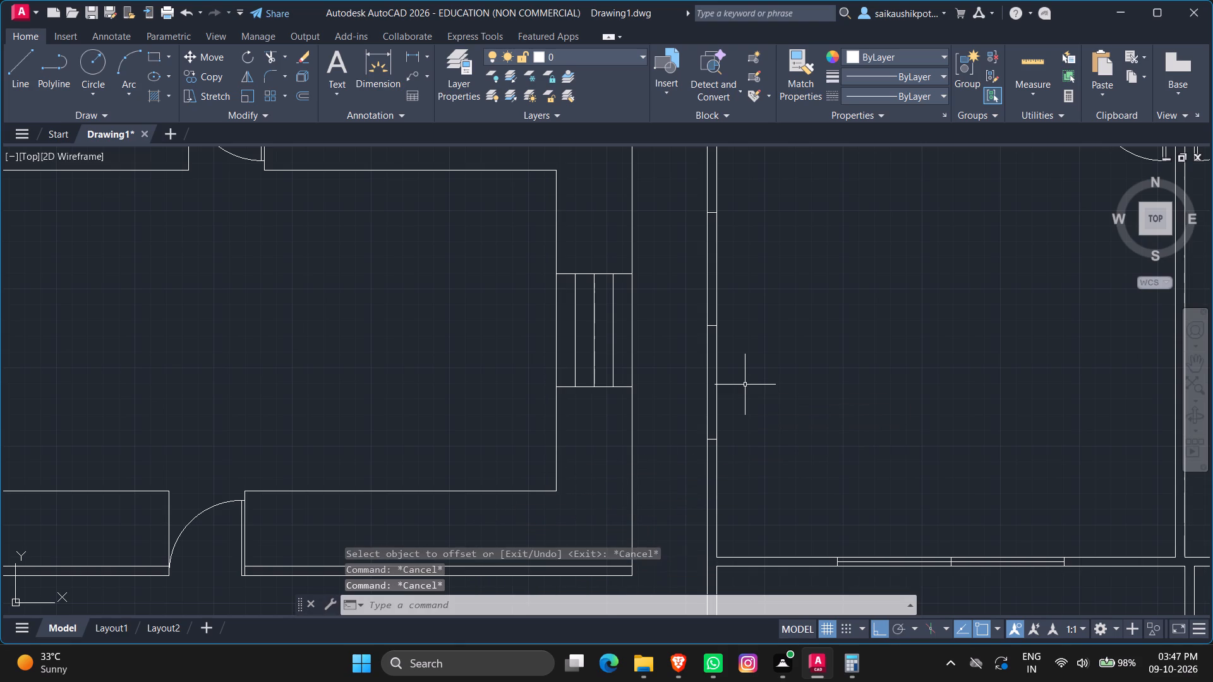
# Offset the eastern line of the third room's west wall 3" westward to form the window's centre line.
pyautogui.press('o')
pyautogui.press('Return')
pyautogui.press('3')
pyautogui.hotkey('shift', '"')
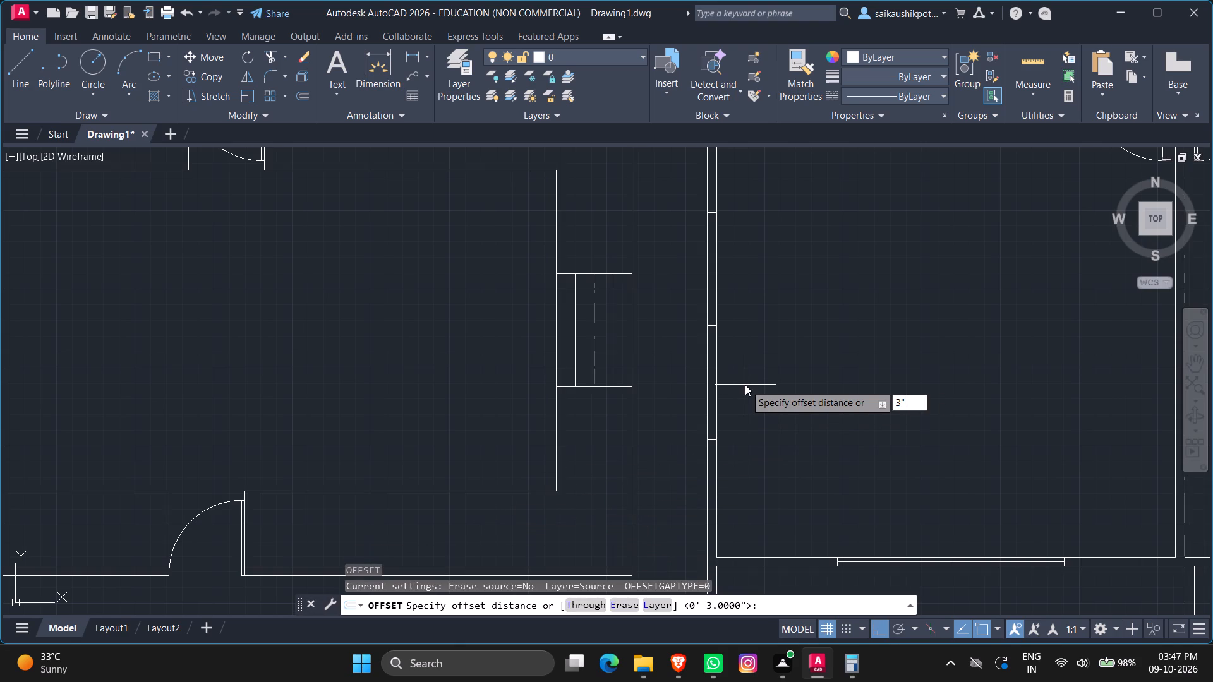
pyautogui.press('Return')
pyautogui.click(717, 358)
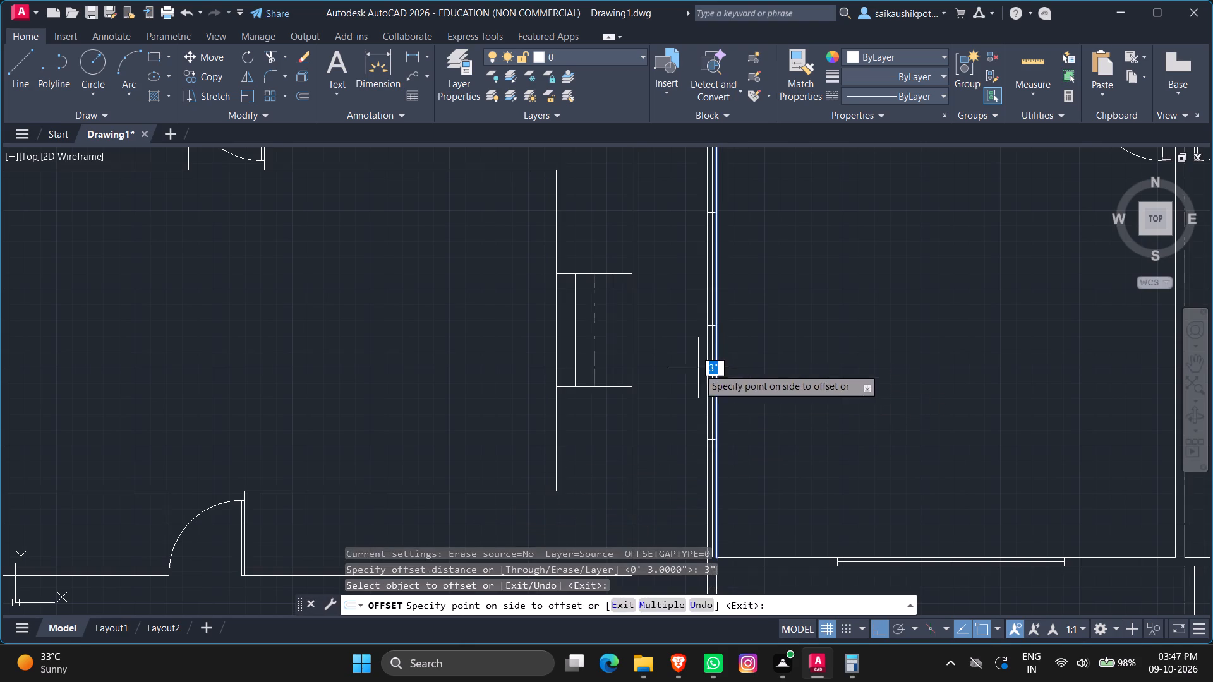
pyautogui.click(693, 371)
pyautogui.press('Escape')
pyautogui.press('Escape')
pyautogui.press('Escape')
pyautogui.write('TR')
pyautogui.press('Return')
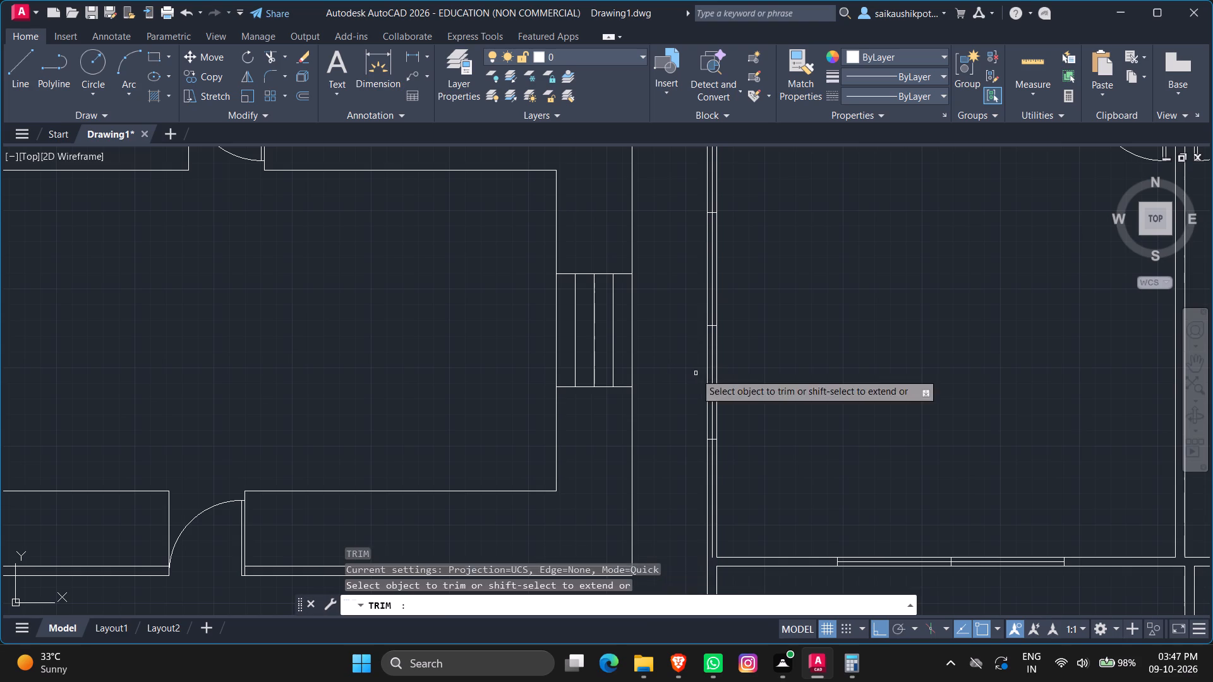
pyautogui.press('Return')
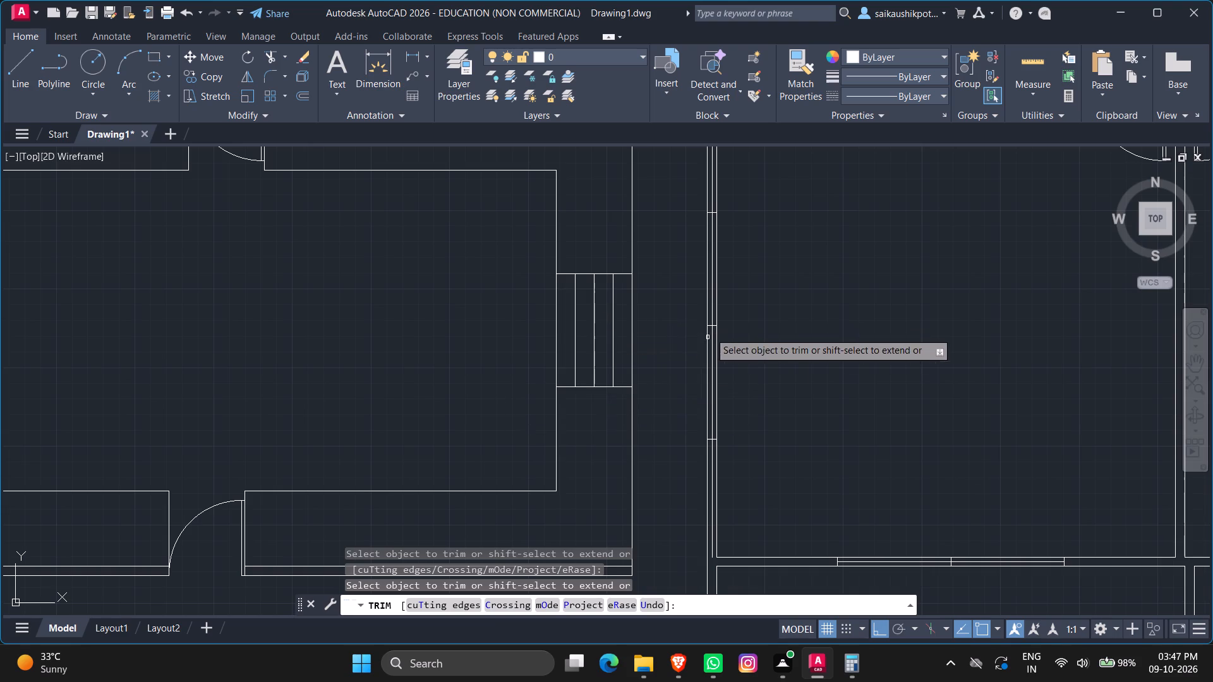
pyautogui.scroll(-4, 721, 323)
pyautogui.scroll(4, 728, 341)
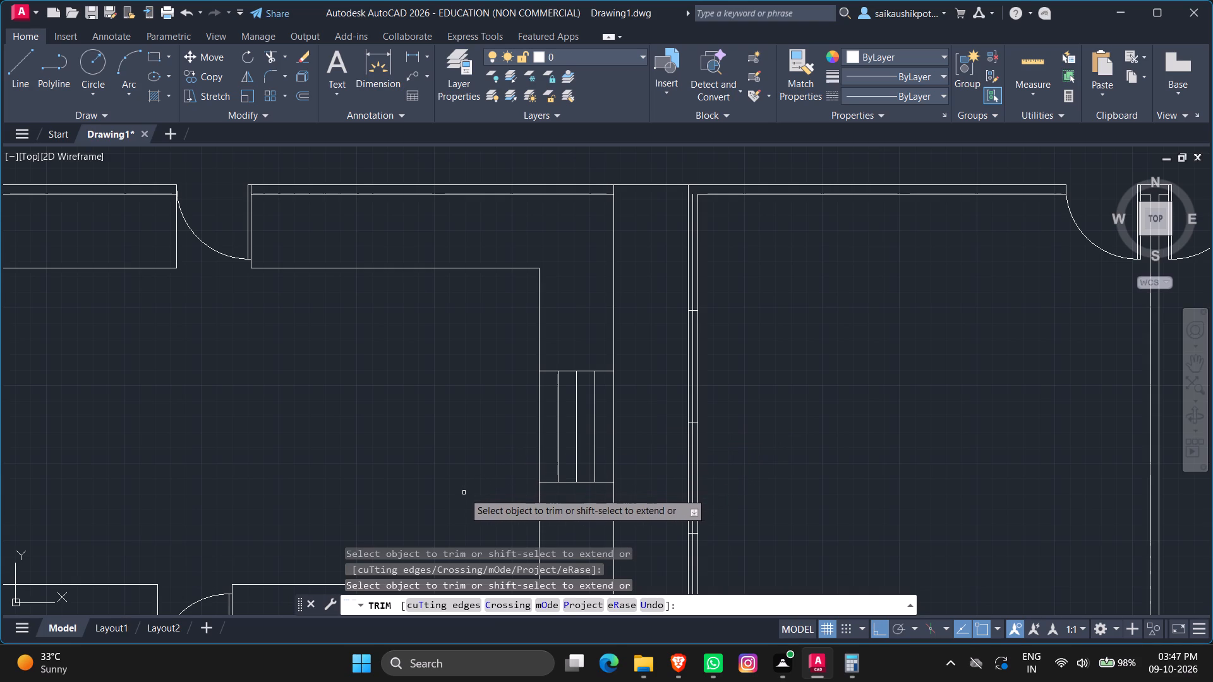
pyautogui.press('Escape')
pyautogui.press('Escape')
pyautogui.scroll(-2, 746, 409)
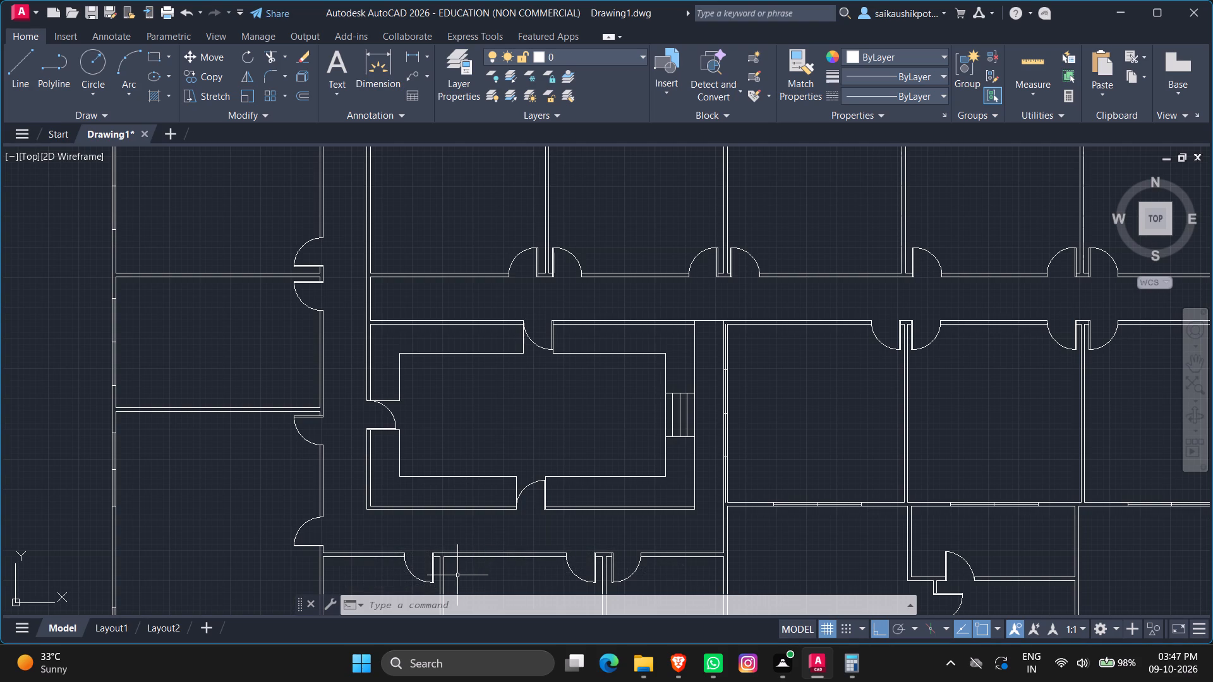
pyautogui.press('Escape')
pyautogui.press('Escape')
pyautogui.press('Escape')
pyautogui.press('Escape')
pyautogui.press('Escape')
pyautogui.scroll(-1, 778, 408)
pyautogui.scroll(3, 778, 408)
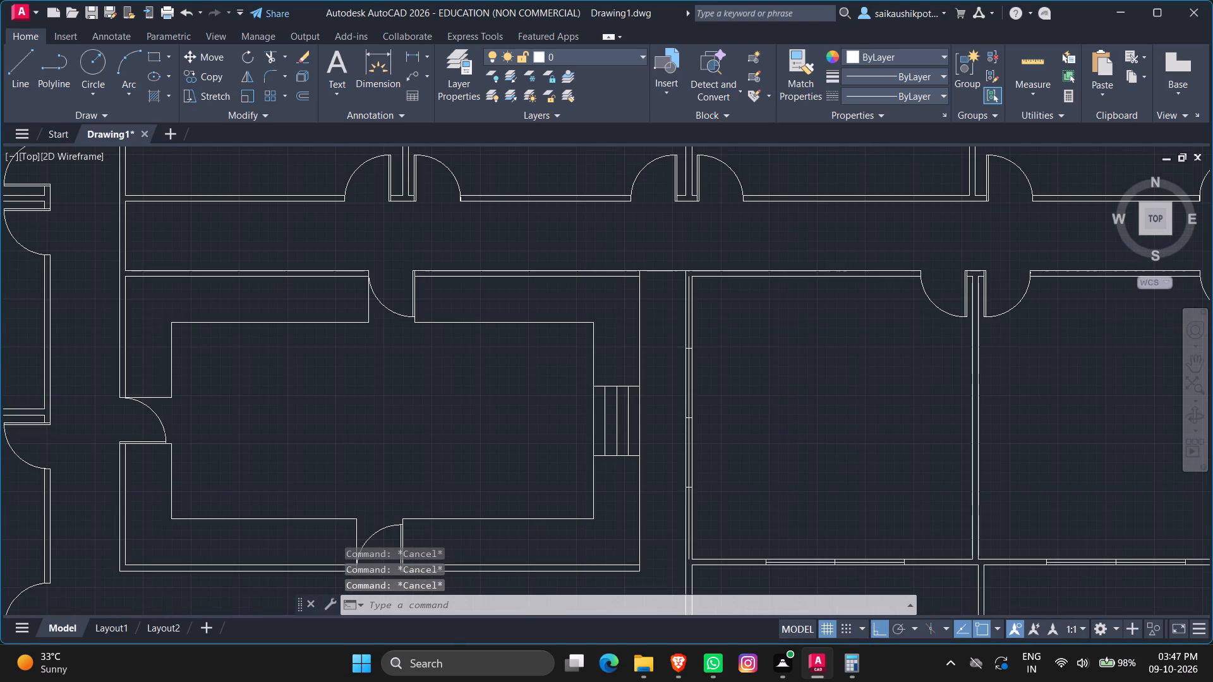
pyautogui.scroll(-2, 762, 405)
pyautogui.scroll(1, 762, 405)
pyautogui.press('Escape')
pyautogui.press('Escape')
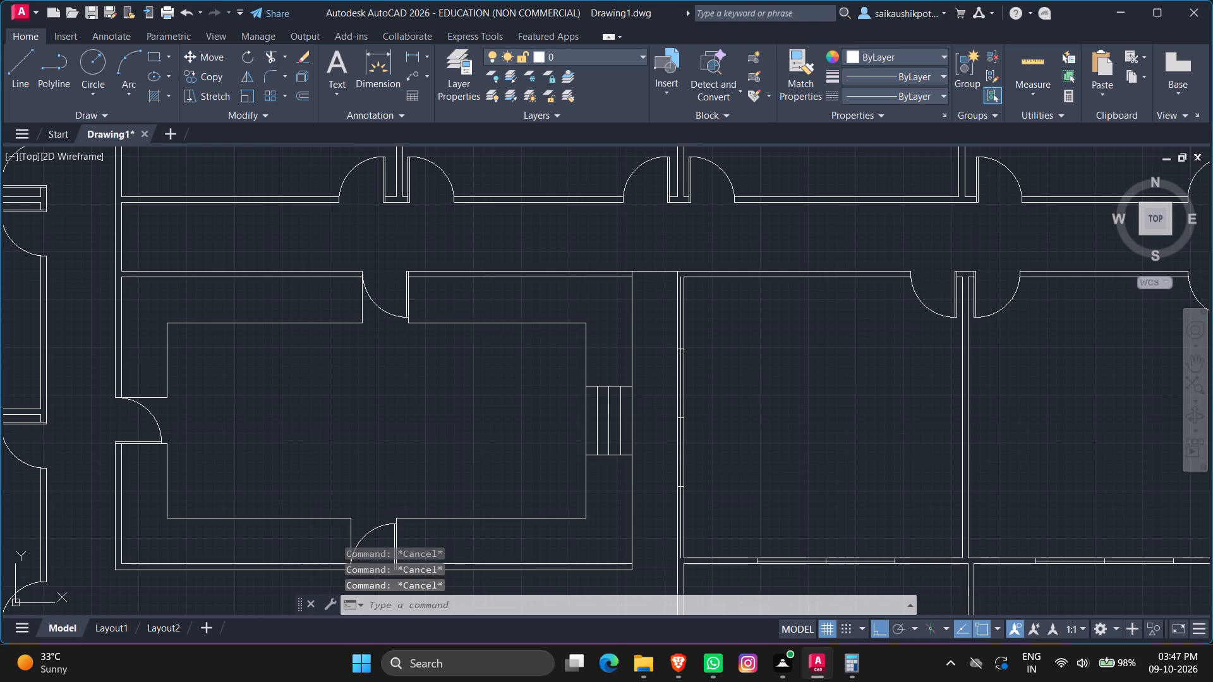
# Trim the centre line beyond the northern end mark of the window in the third room's west wall.
pyautogui.write('TR')
pyautogui.press('Return')
pyautogui.press('Return')
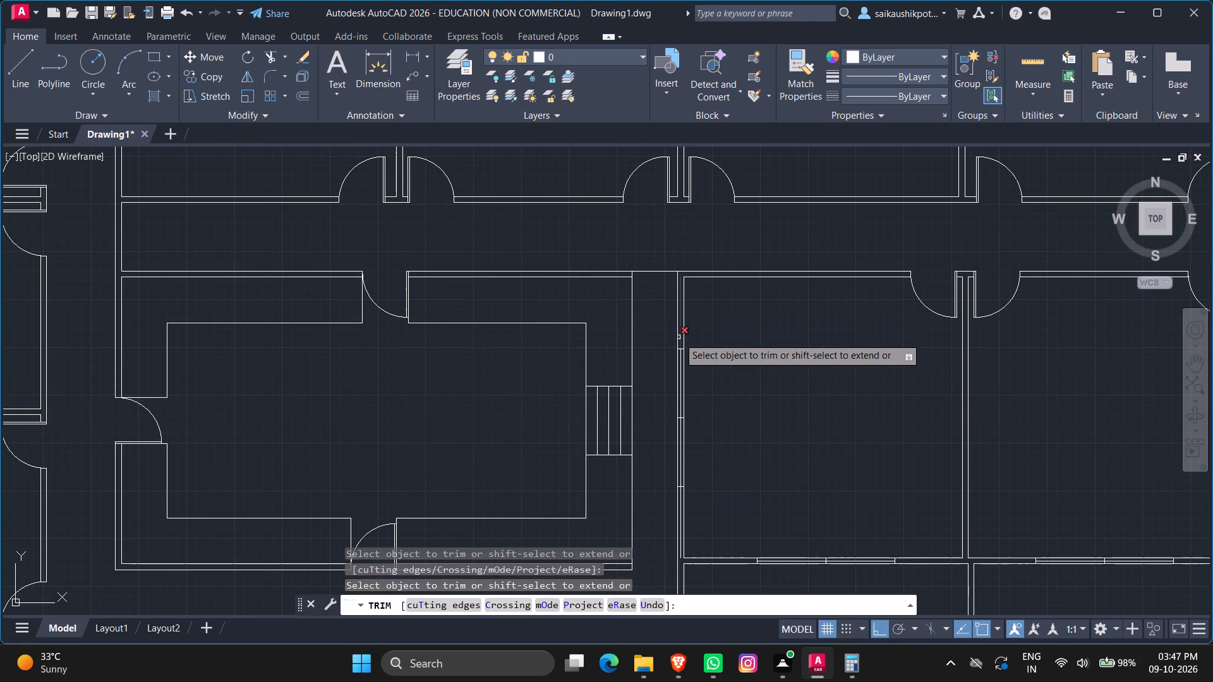
pyautogui.click(679, 337)
pyautogui.scroll(-4, 697, 371)
pyautogui.scroll(4, 700, 379)
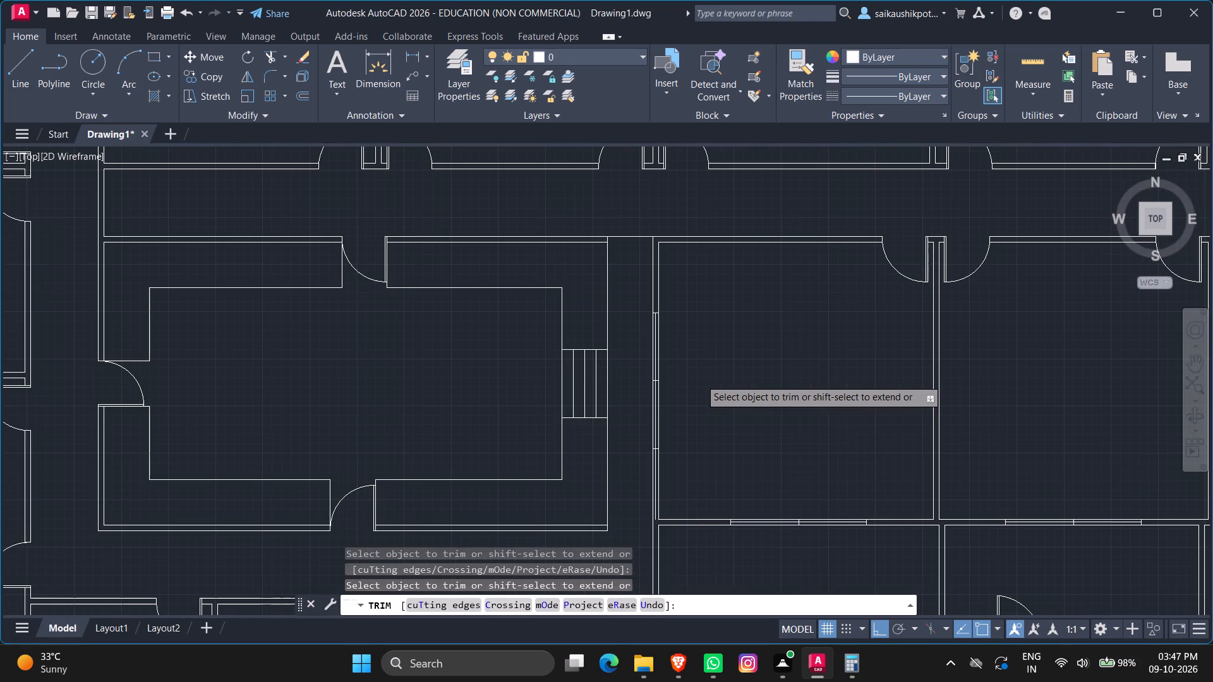
pyautogui.press('Escape')
pyautogui.press('Escape')
pyautogui.press('Escape')
pyautogui.press('Escape')
pyautogui.press('Escape')
pyautogui.press('Escape')
pyautogui.press('Escape')
pyautogui.press('Escape')
pyautogui.press('Escape')
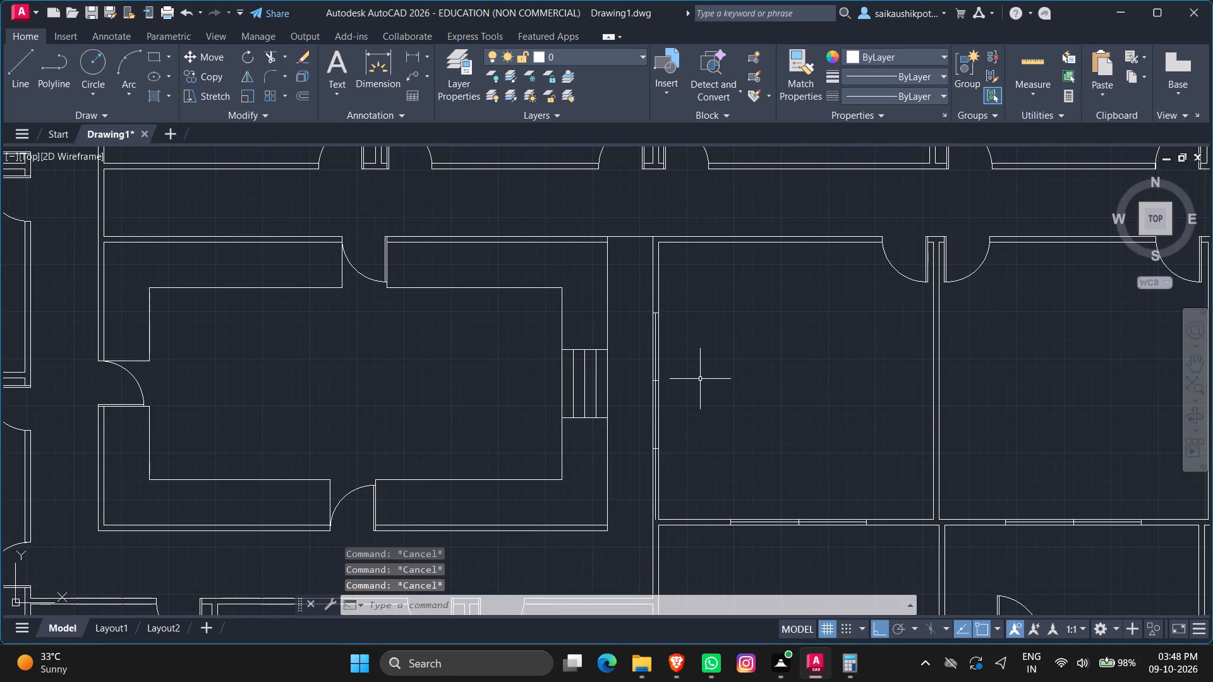
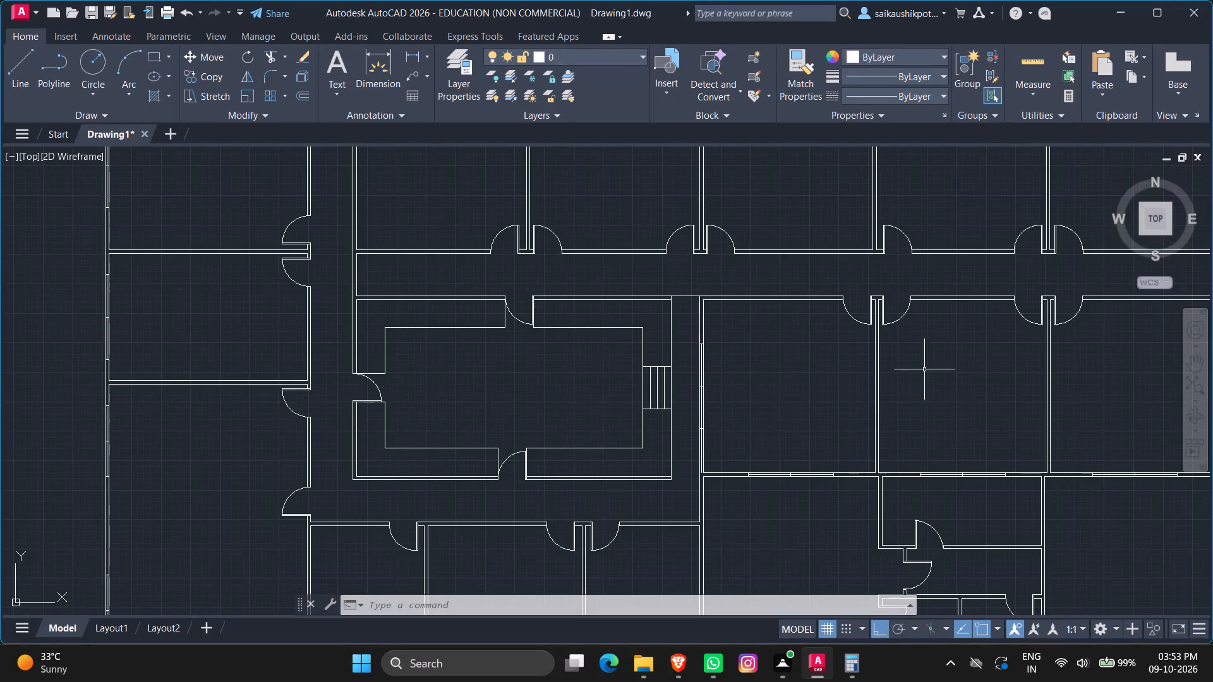
# Draw a short line across the east wall of the central row's easternmost room at the wall's midpoint as the window's centre mark.
pyautogui.scroll(-3, 976, 374)
pyautogui.scroll(1, 998, 371)
pyautogui.scroll(3, 1065, 366)
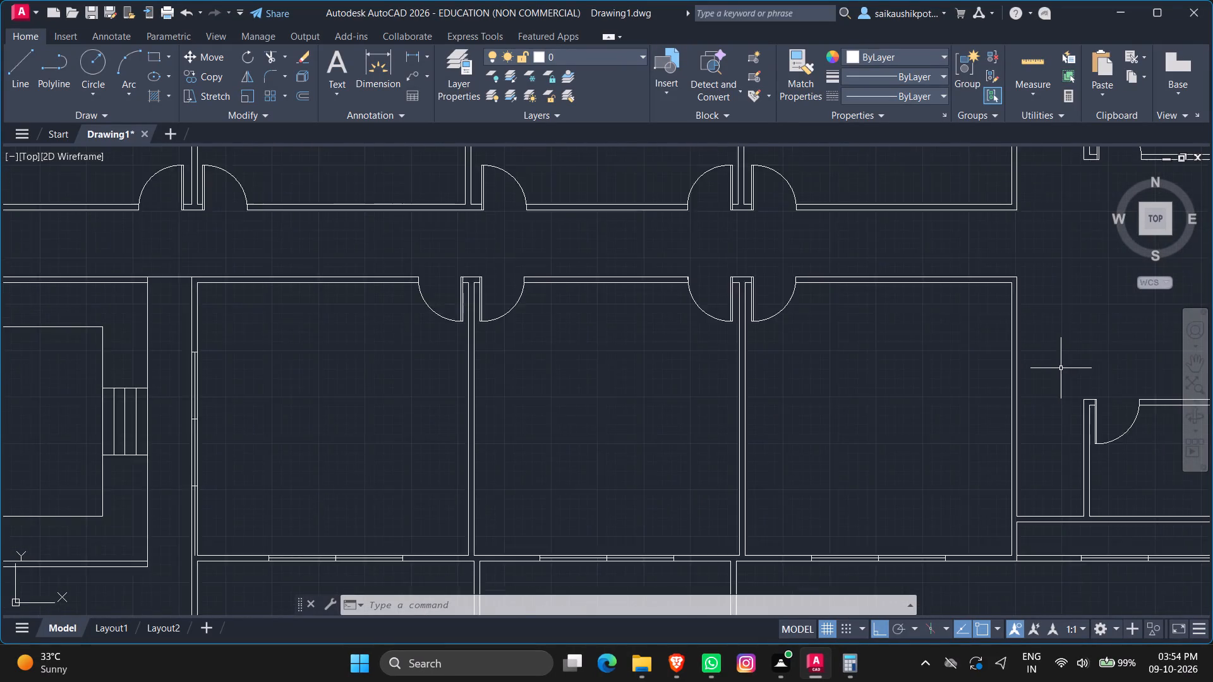
pyautogui.scroll(1, 1060, 369)
pyautogui.scroll(-2, 1003, 398)
pyautogui.press('l')
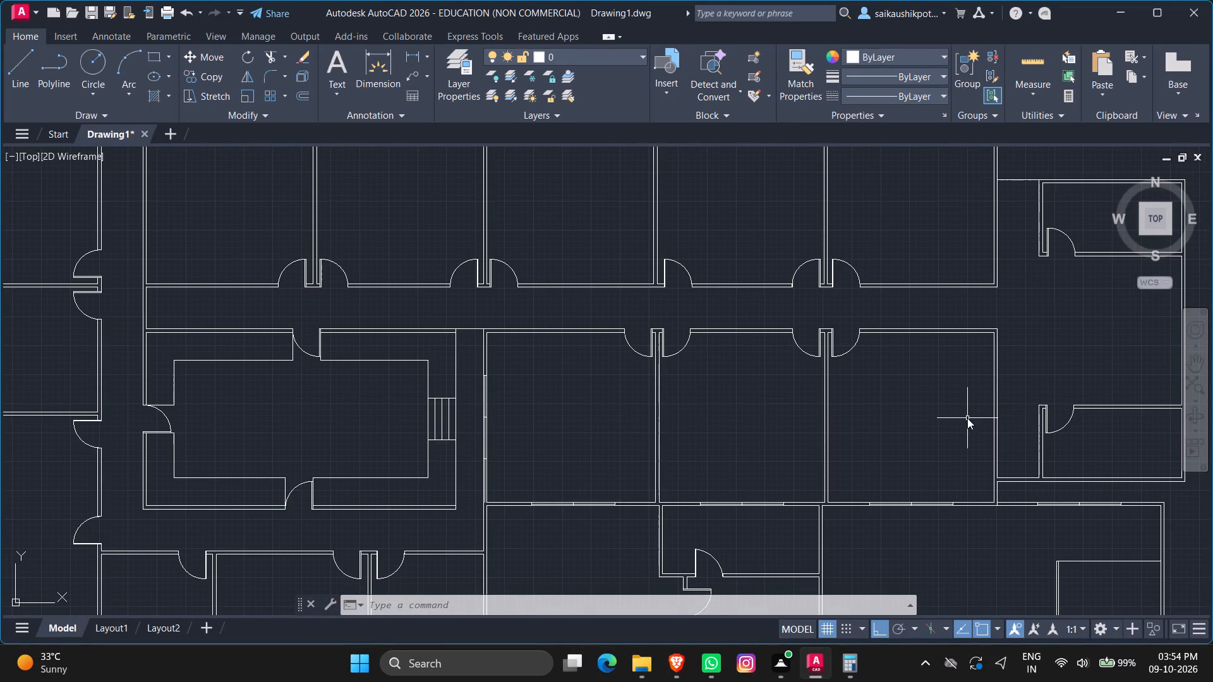
pyautogui.press('Return')
pyautogui.scroll(1, 993, 415)
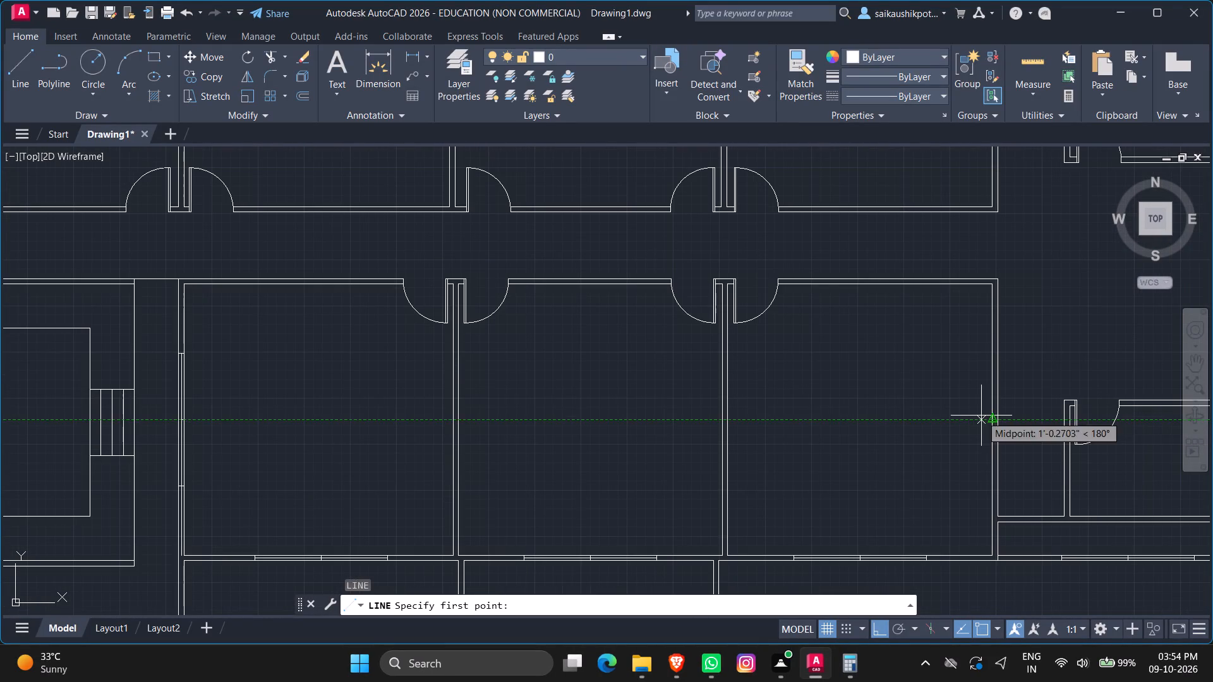
pyautogui.click(991, 418)
pyautogui.scroll(3, 1001, 421)
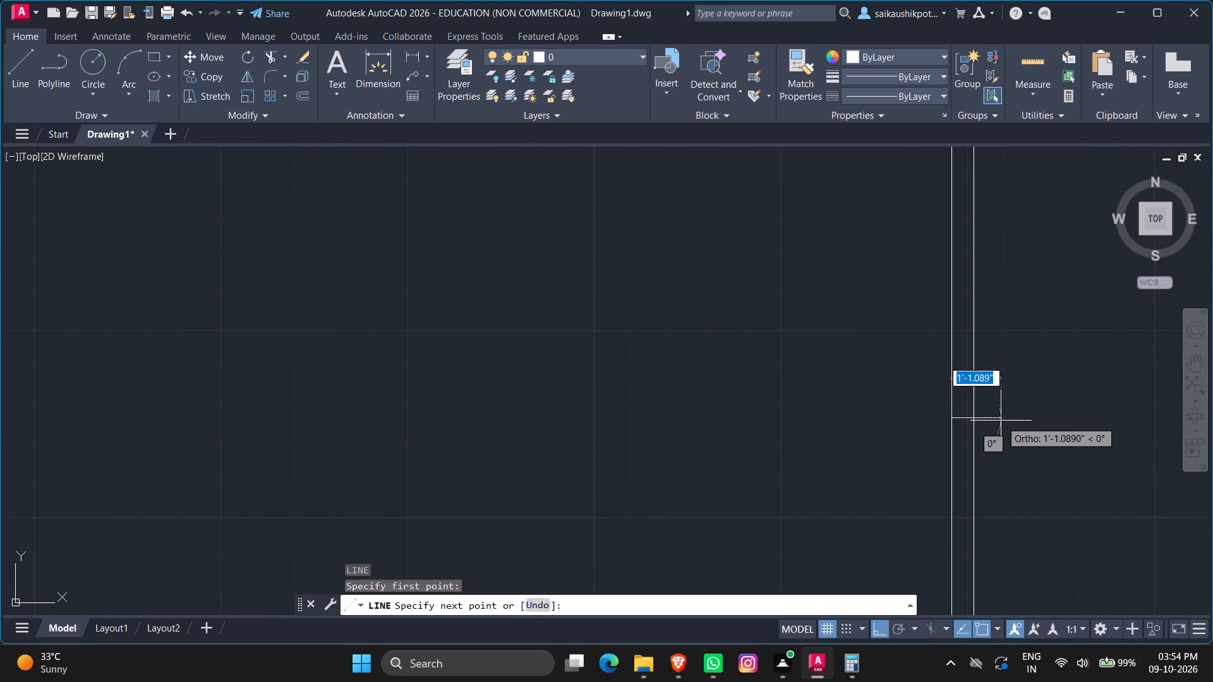
pyautogui.click(975, 417)
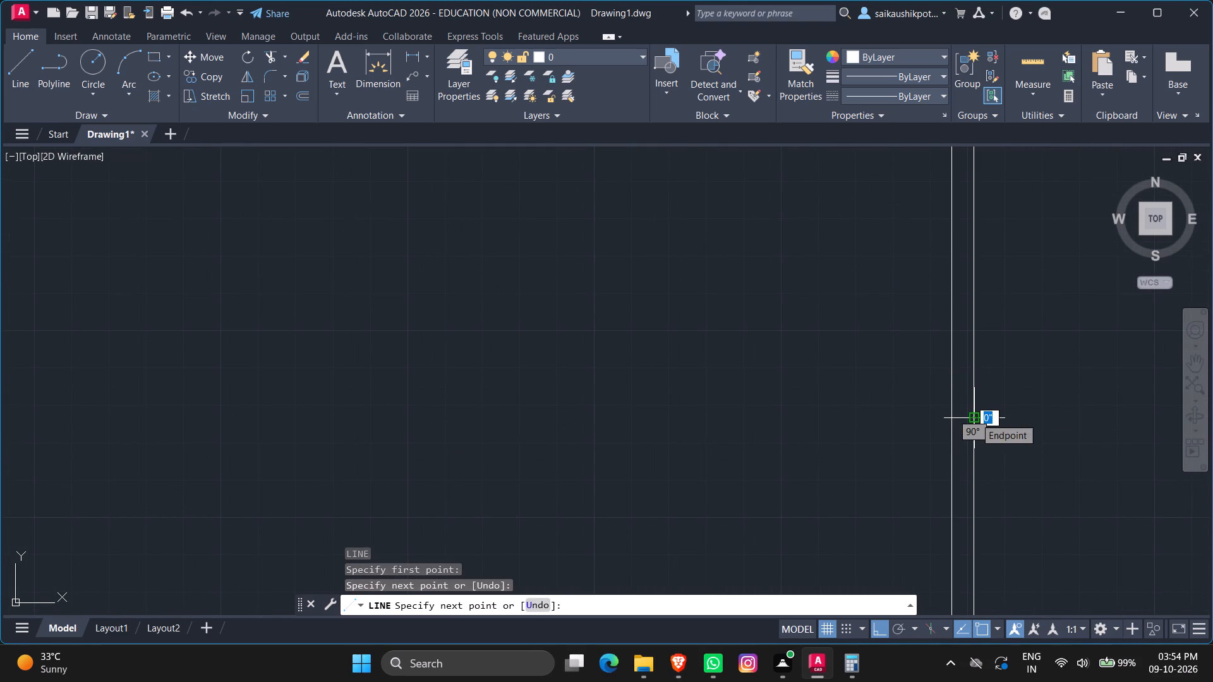
pyautogui.press('Escape')
pyautogui.press('Escape')
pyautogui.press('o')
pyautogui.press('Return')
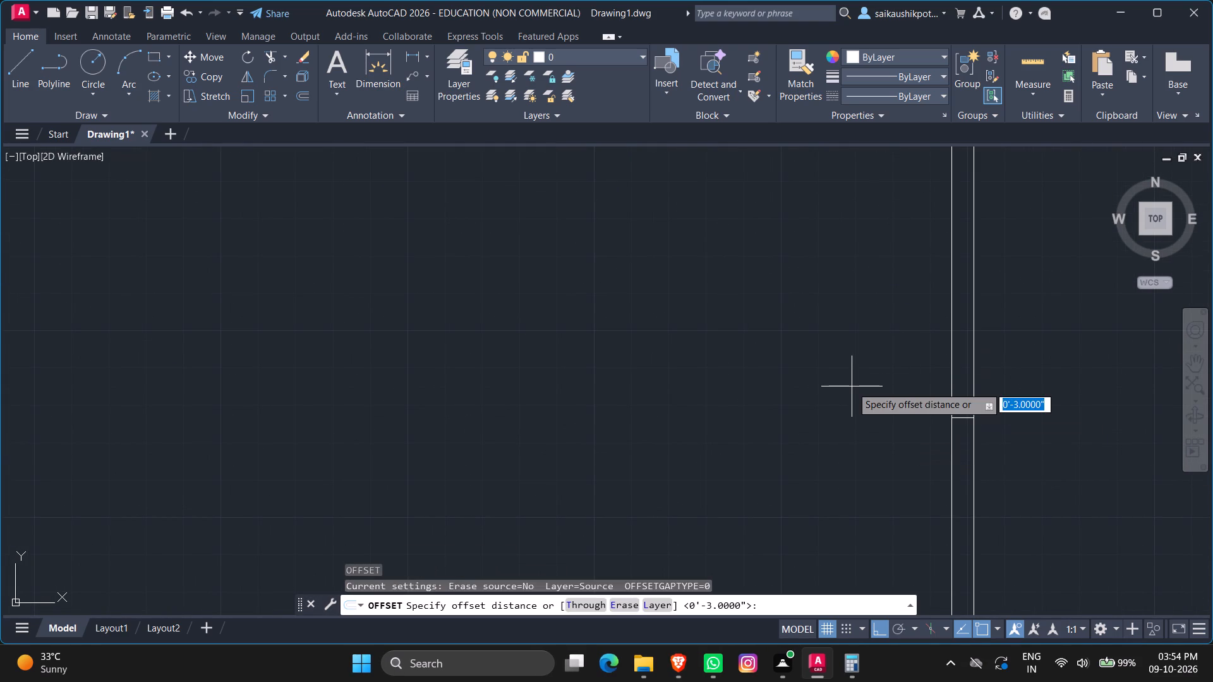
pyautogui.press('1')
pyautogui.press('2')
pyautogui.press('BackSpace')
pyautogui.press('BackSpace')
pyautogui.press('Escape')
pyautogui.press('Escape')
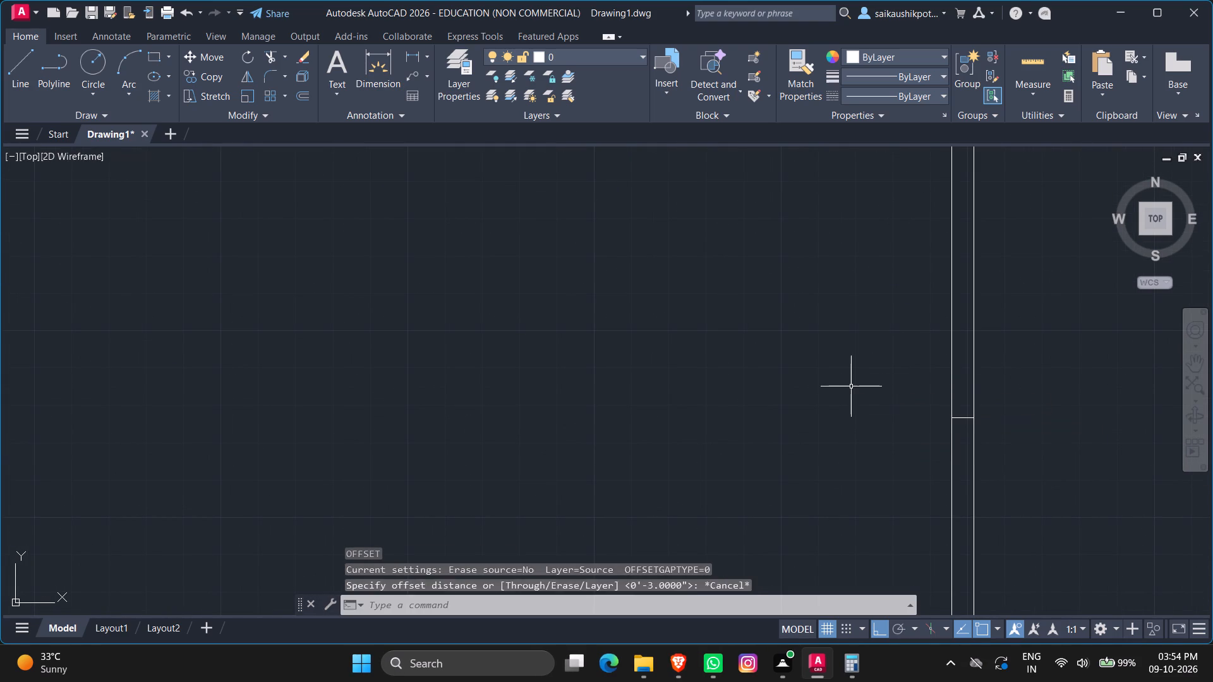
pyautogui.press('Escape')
# Offset the midpoint mark in the central row's east wall by 6' to the north and to the south as window end marks.
pyautogui.press('o')
pyautogui.press('Return')
pyautogui.press('6')
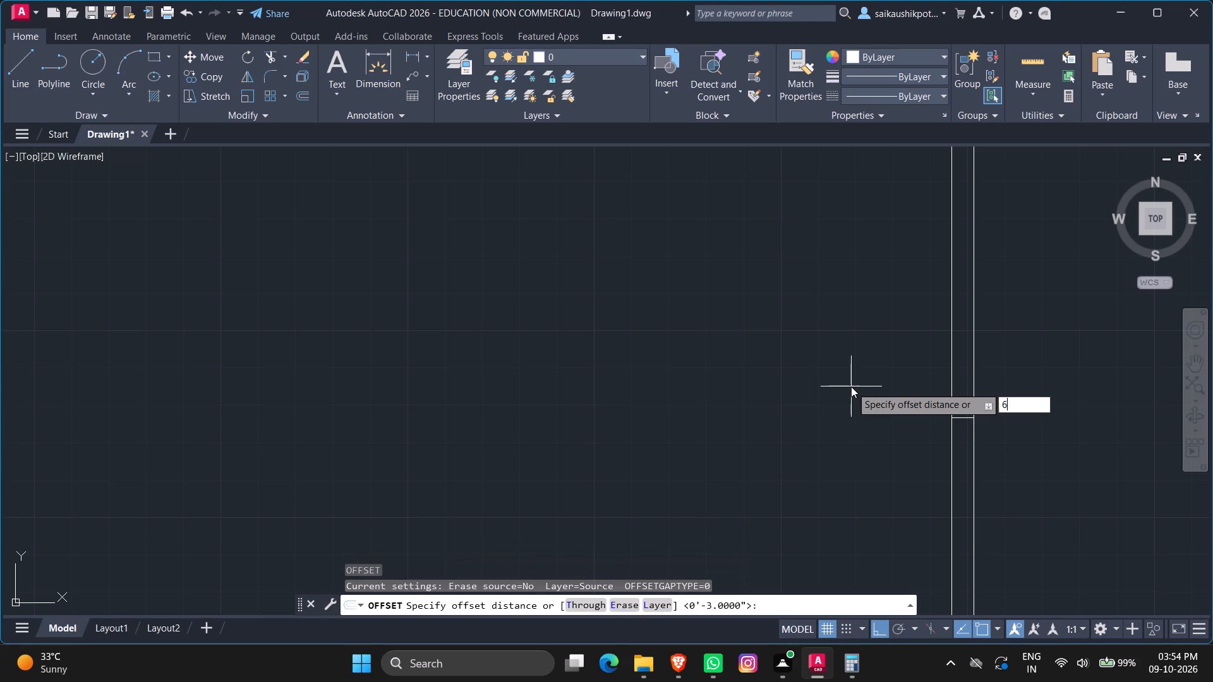
pyautogui.press("'")
pyautogui.press('Return')
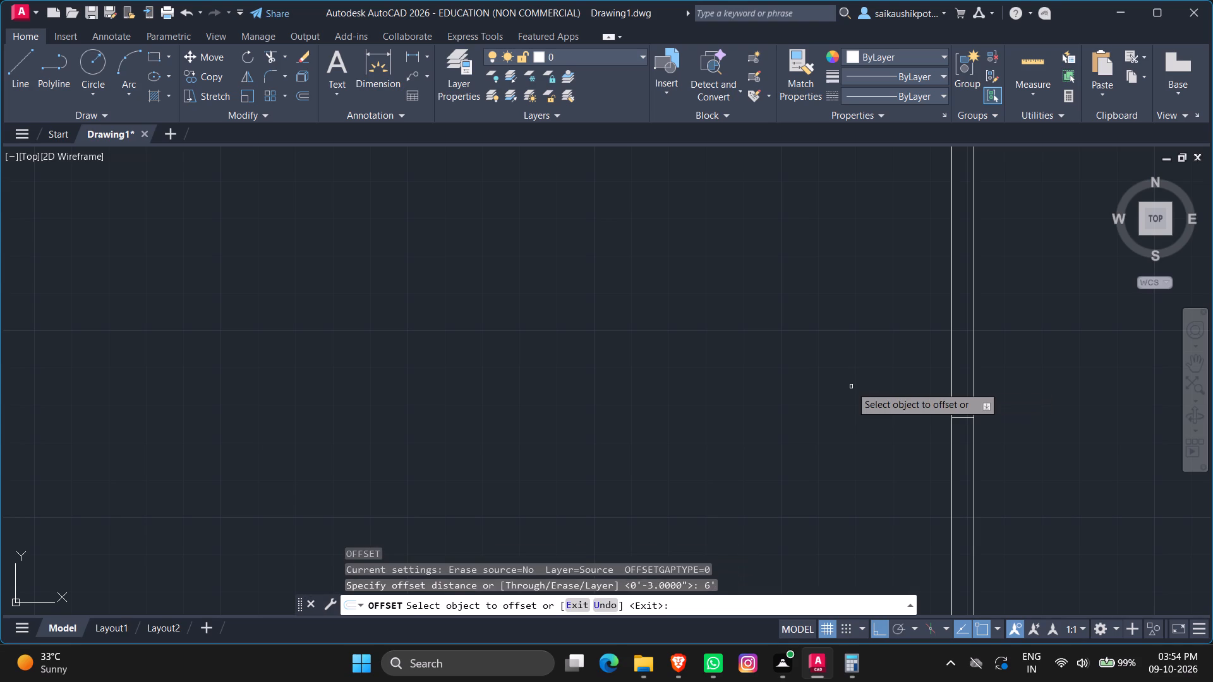
pyautogui.click(965, 418)
pyautogui.click(956, 347)
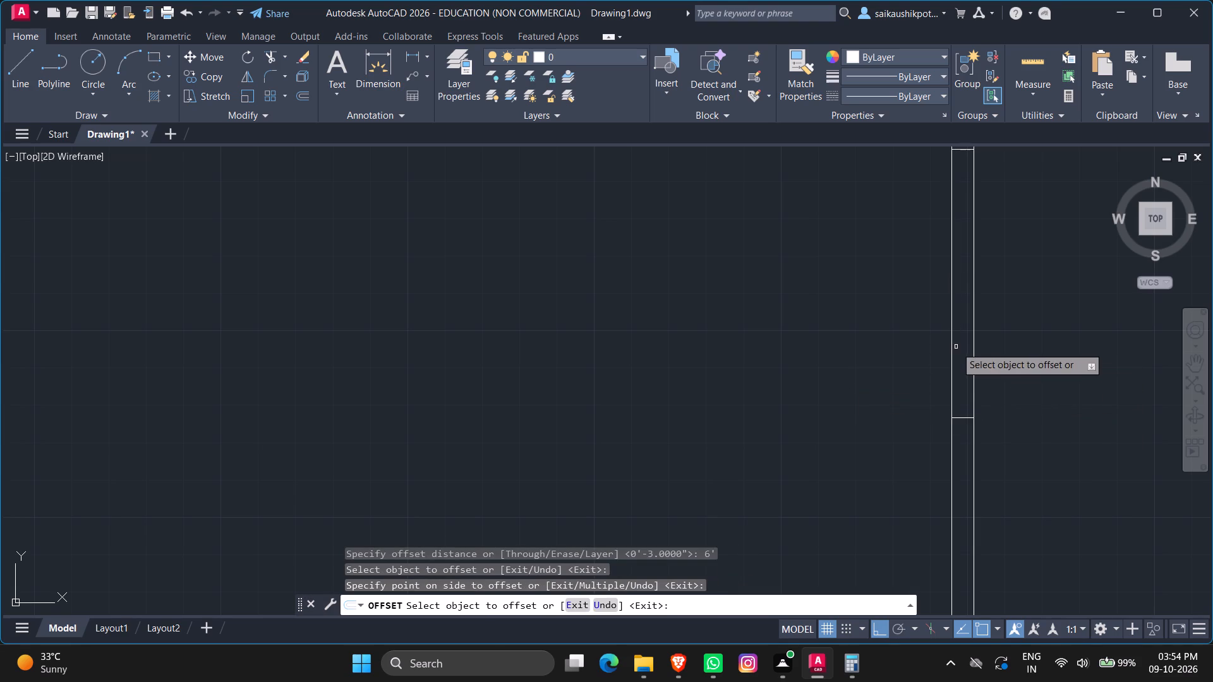
pyautogui.click(963, 415)
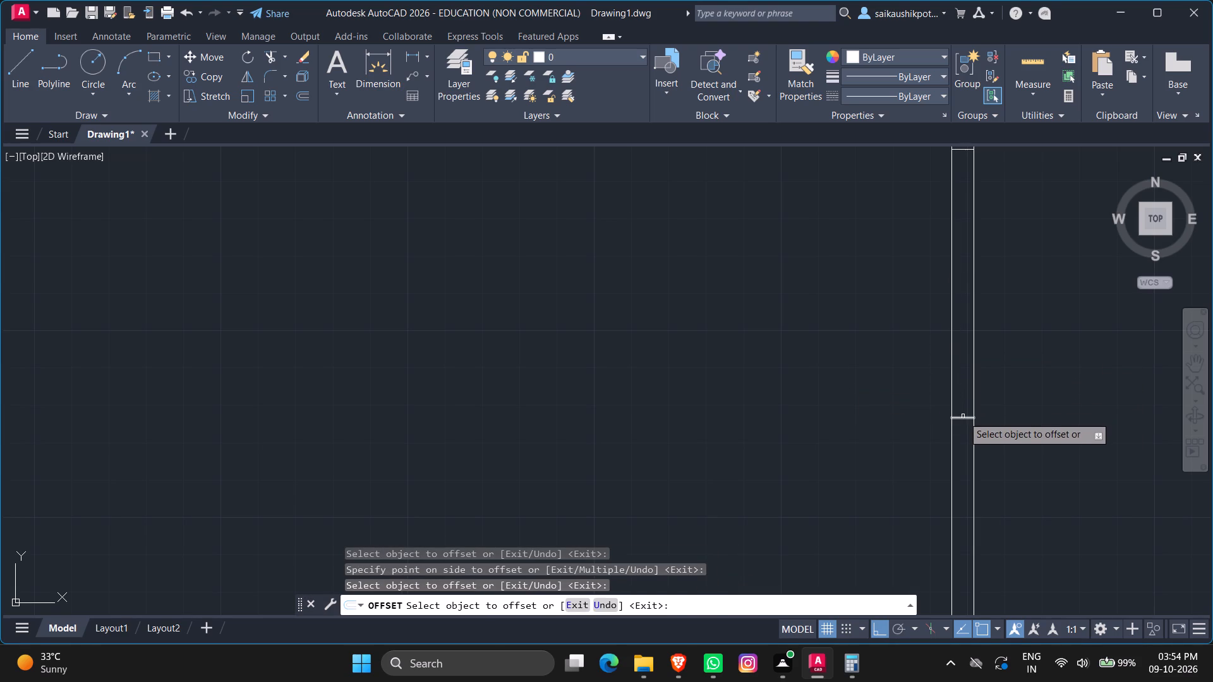
pyautogui.click(963, 416)
pyautogui.click(970, 472)
pyautogui.scroll(-2, 977, 461)
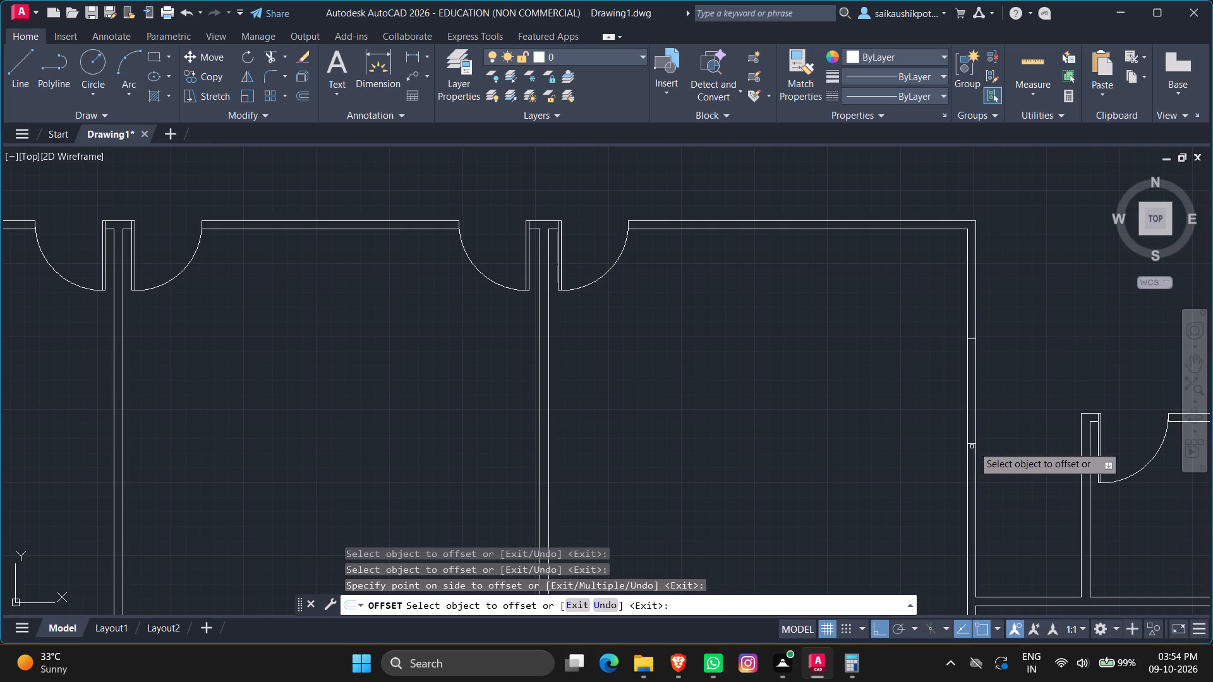
pyautogui.click(974, 444)
pyautogui.click(978, 489)
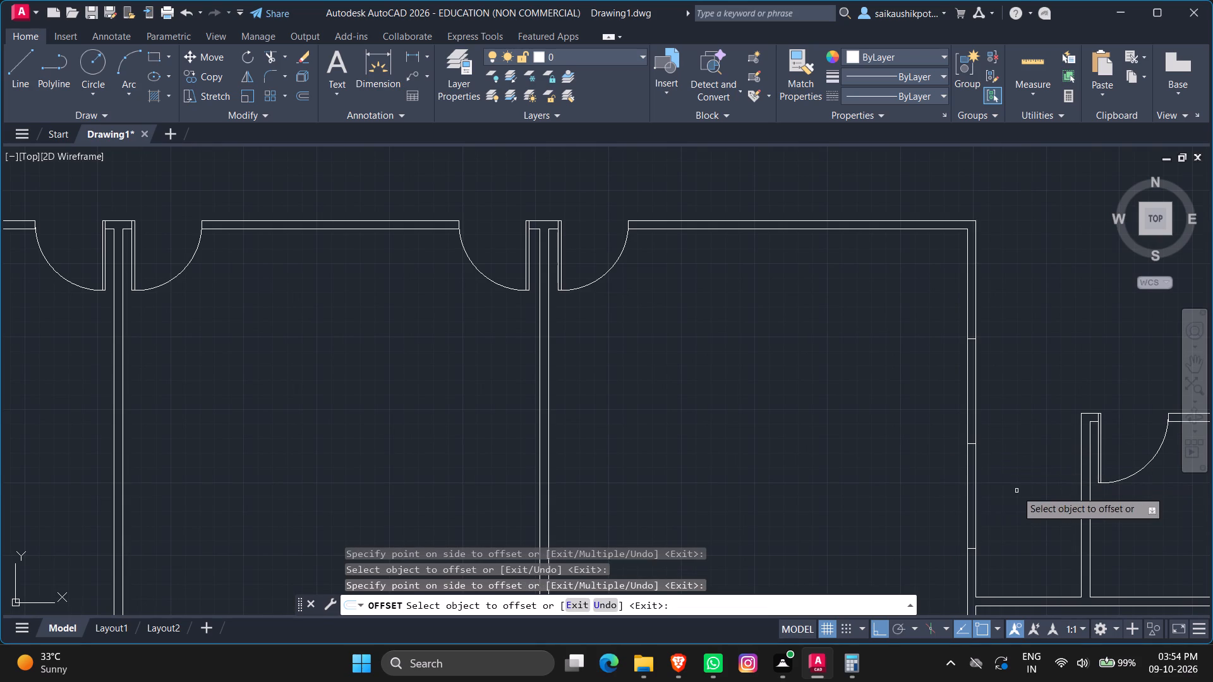
pyautogui.press('Escape')
pyautogui.press('Escape')
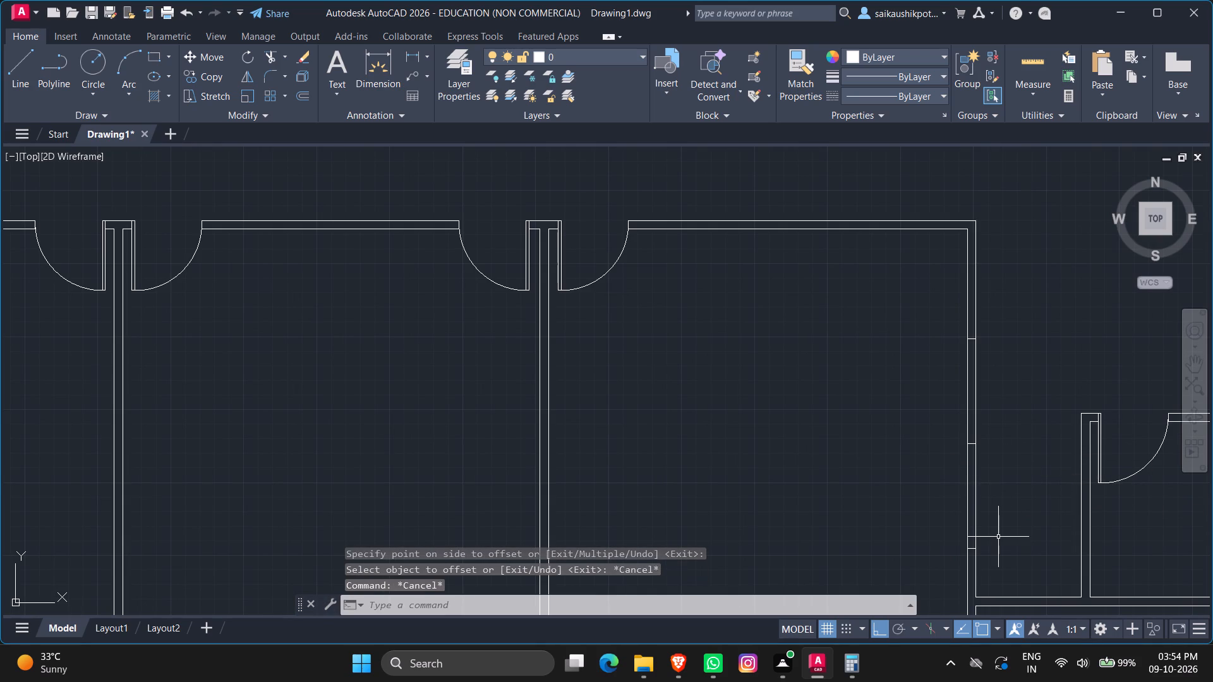
# Draw the window's centre line between the midpoints of the southern and northern end marks in the central row's east wall.
pyautogui.press('l')
pyautogui.press('Return')
pyautogui.scroll(2, 983, 553)
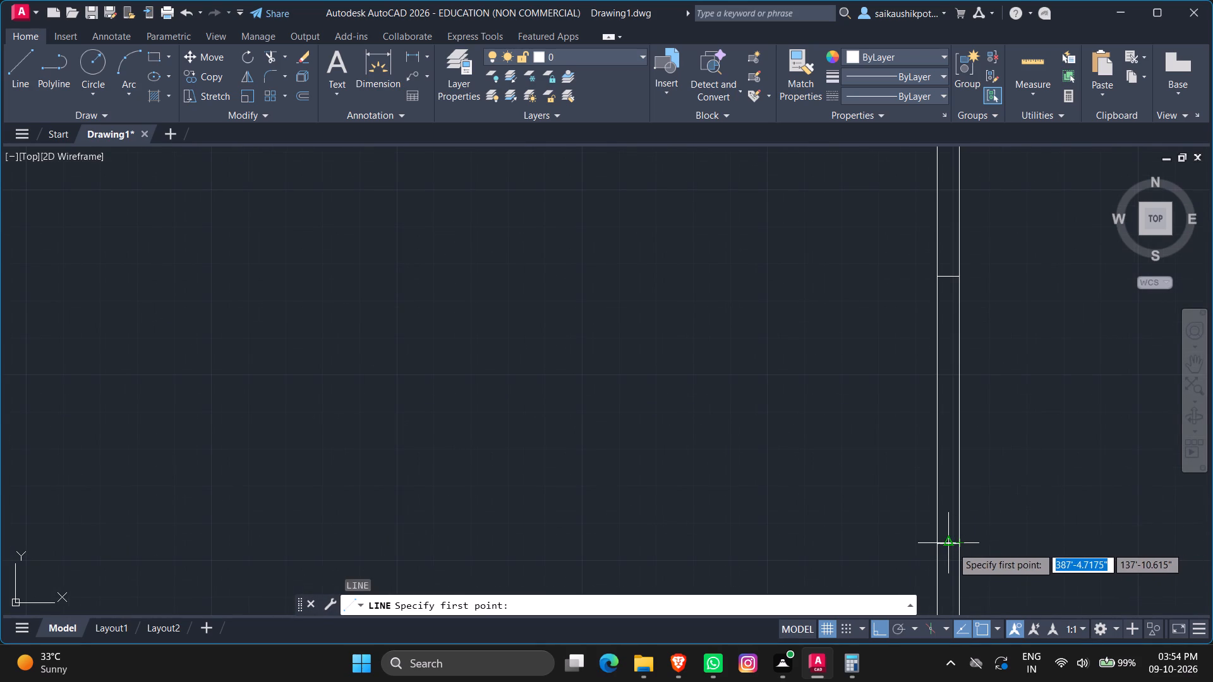
pyautogui.click(950, 547)
pyautogui.scroll(-2, 965, 456)
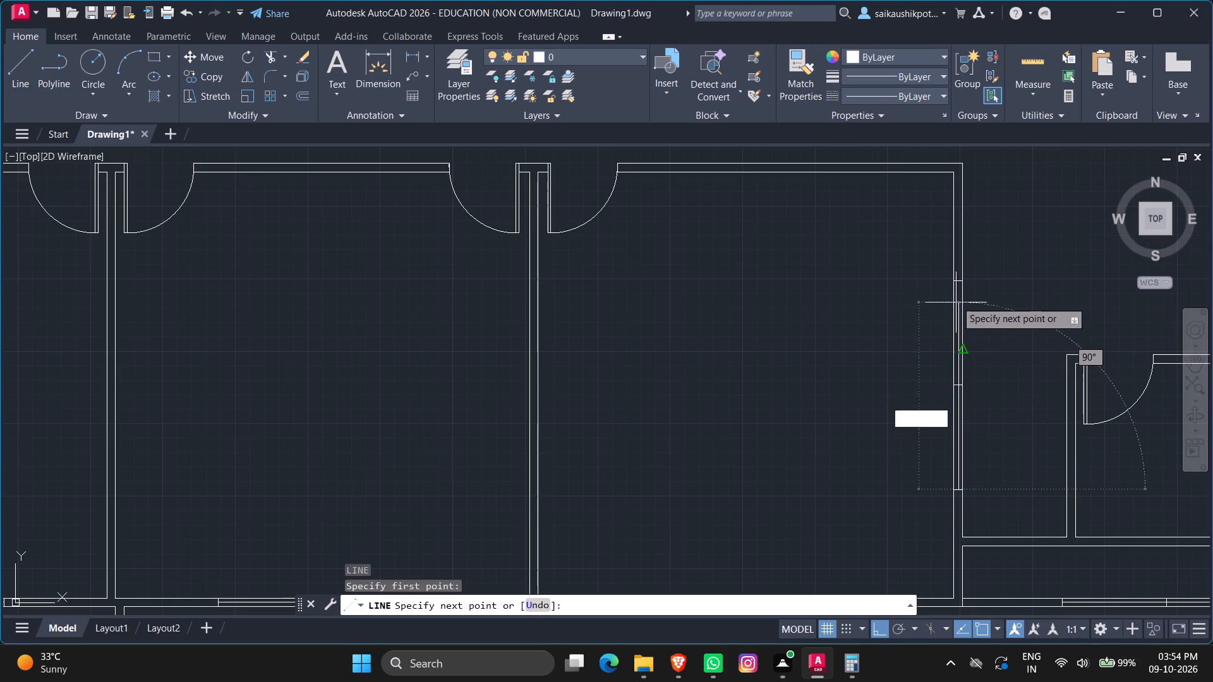
pyautogui.scroll(3, 956, 294)
pyautogui.click(953, 248)
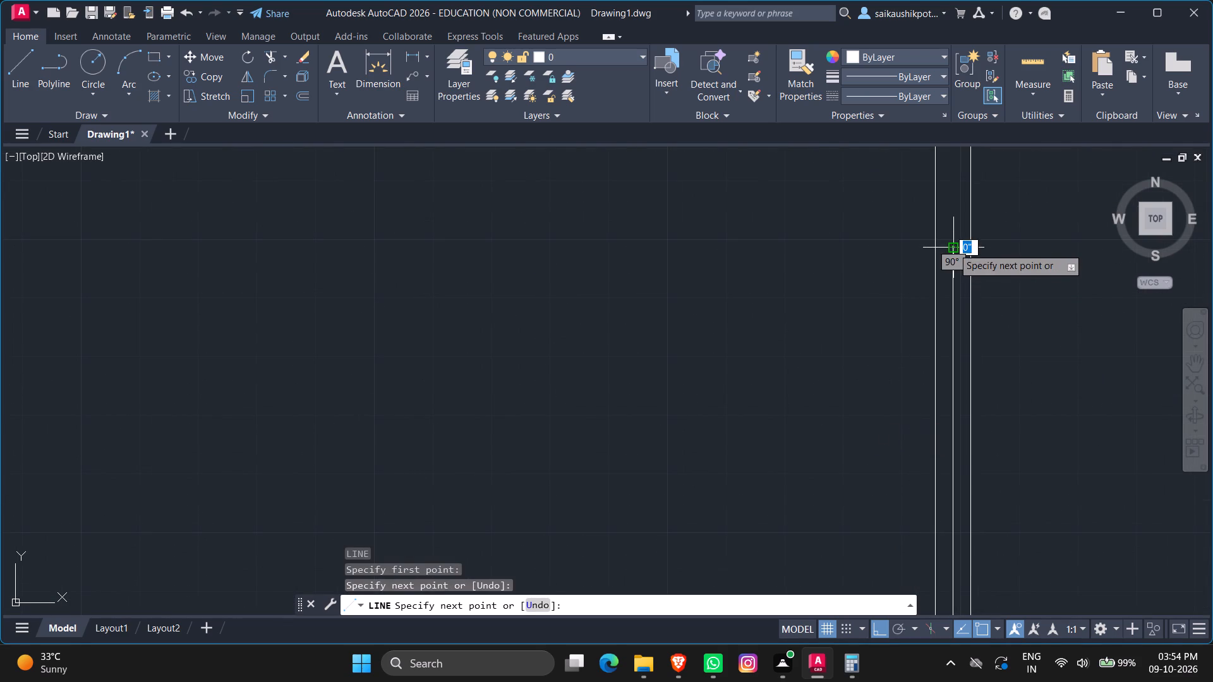
pyautogui.press('Escape')
# Draw a short line across the east wall of the top row's easternmost room at the wall's midpoint as the window's centre mark.
pyautogui.scroll(-2, 953, 248)
pyautogui.scroll(-3, 996, 438)
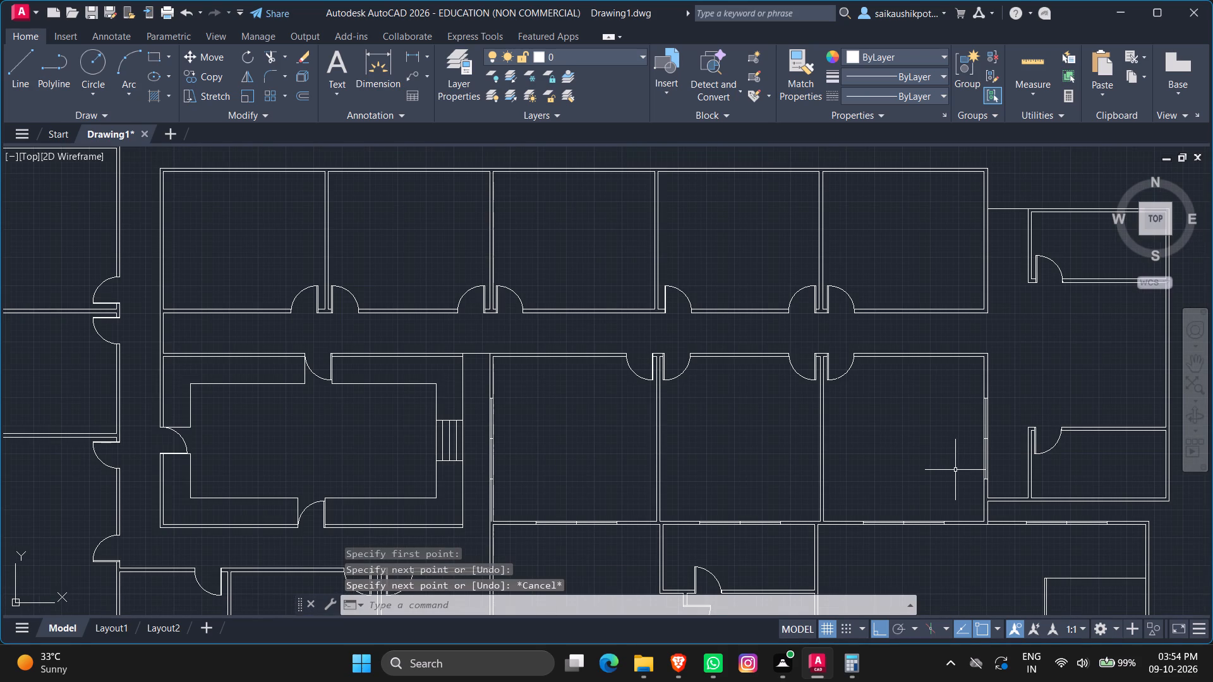
pyautogui.scroll(-2, 958, 471)
pyautogui.scroll(3, 959, 361)
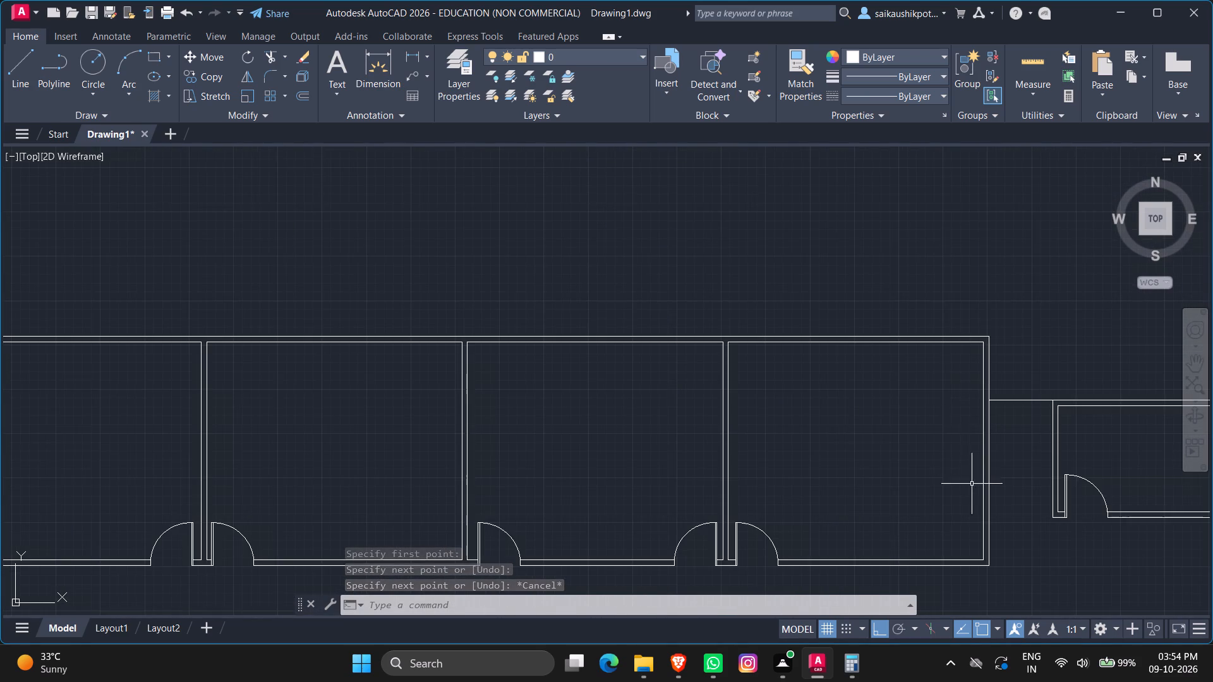
pyautogui.scroll(1, 986, 523)
pyautogui.scroll(1, 987, 472)
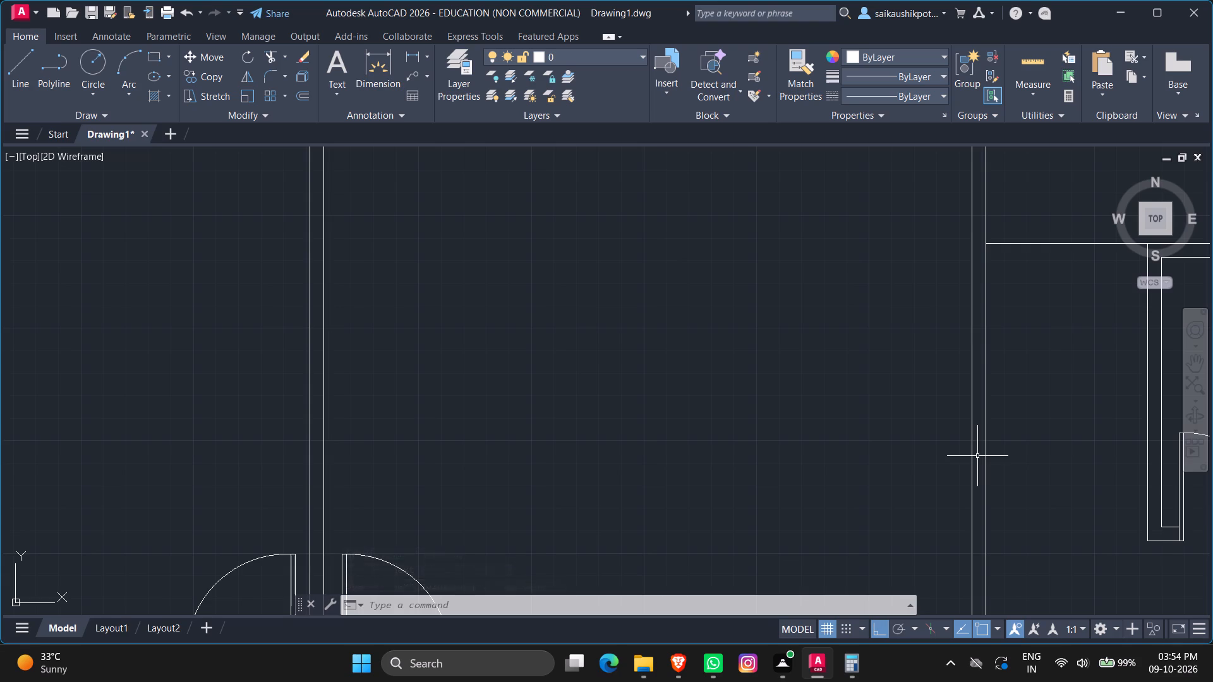
pyautogui.press('l')
pyautogui.press('Return')
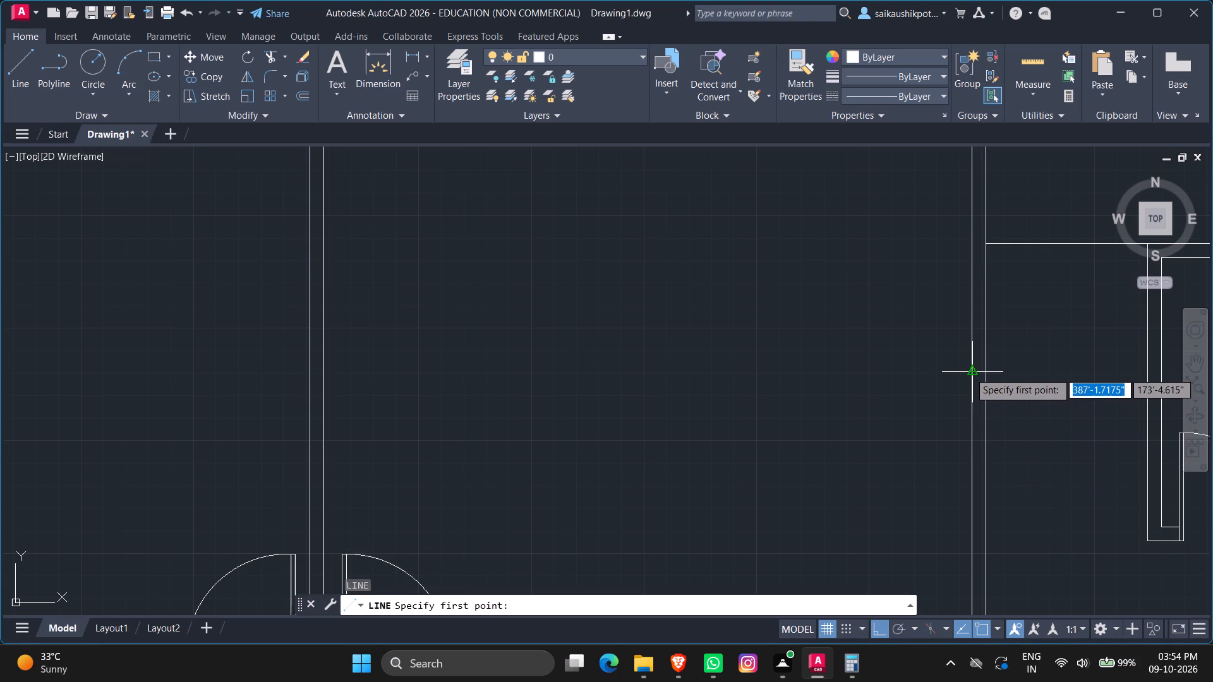
pyautogui.click(969, 372)
pyautogui.scroll(3, 982, 371)
pyautogui.click(981, 372)
pyautogui.scroll(-1, 981, 372)
pyautogui.scroll(-1, 984, 444)
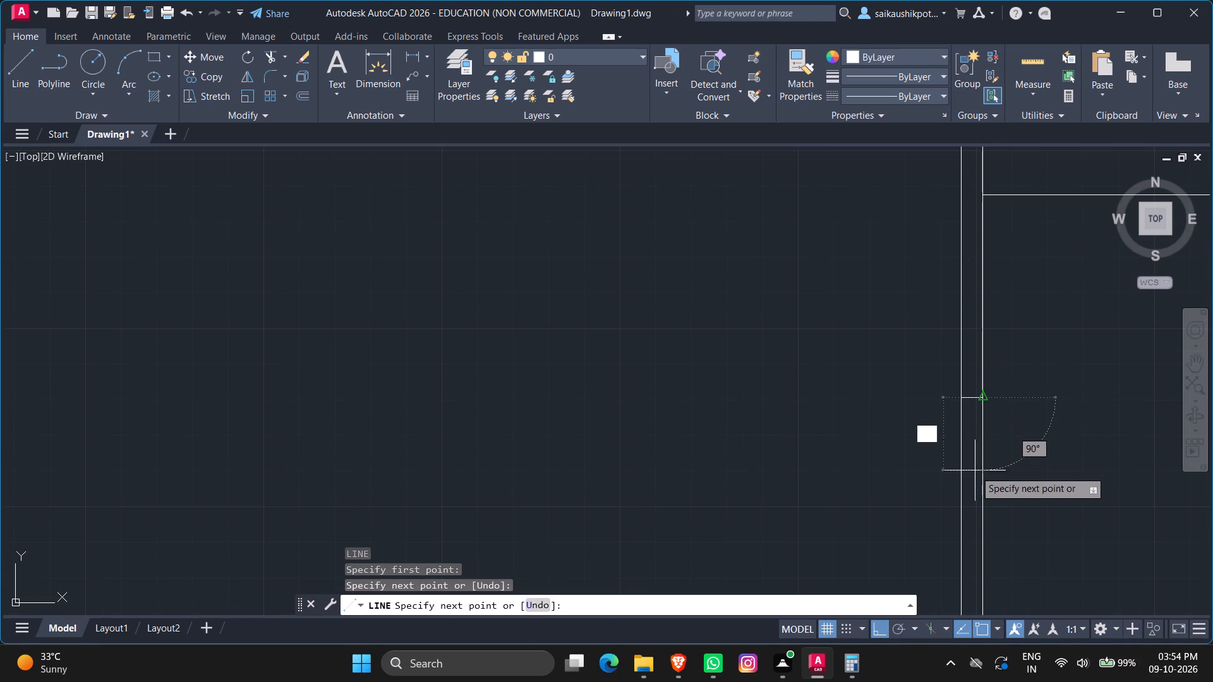
pyautogui.press('Escape')
# Offset the midpoint mark in the top row's east wall by 4' to the north and to the south as window end marks.
pyautogui.scroll(-3, 1014, 382)
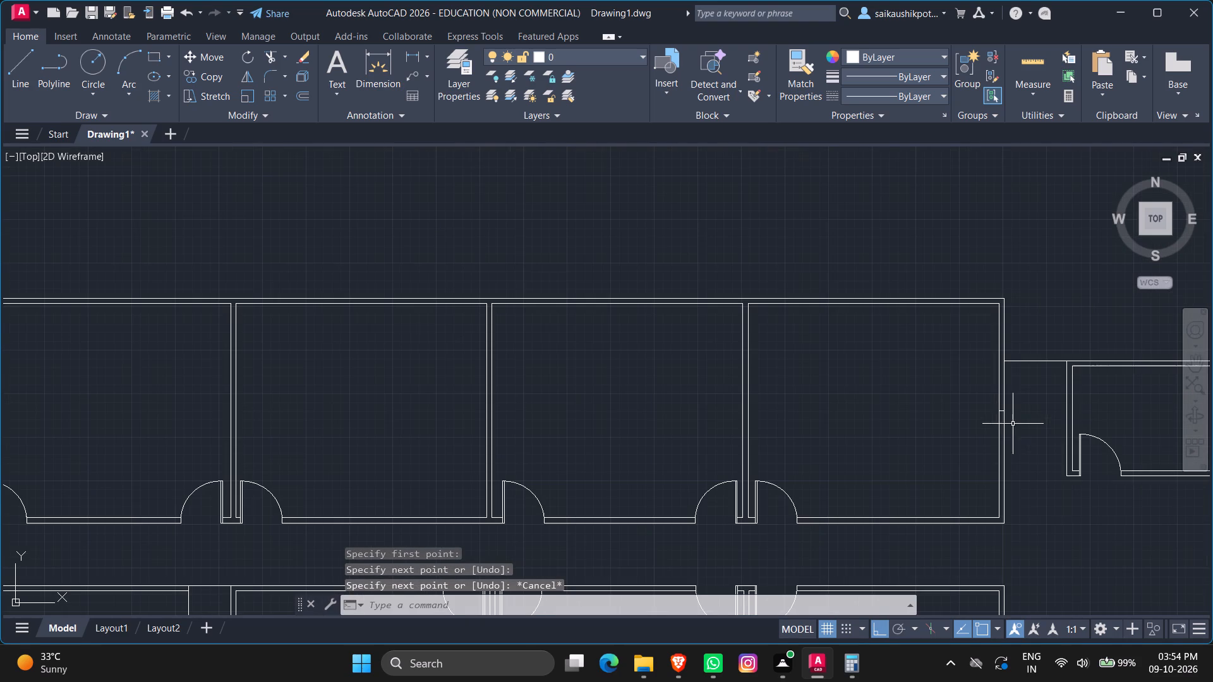
pyautogui.press('o')
pyautogui.press('Return')
pyautogui.write("4'")
pyautogui.press('Return')
pyautogui.scroll(2, 1038, 412)
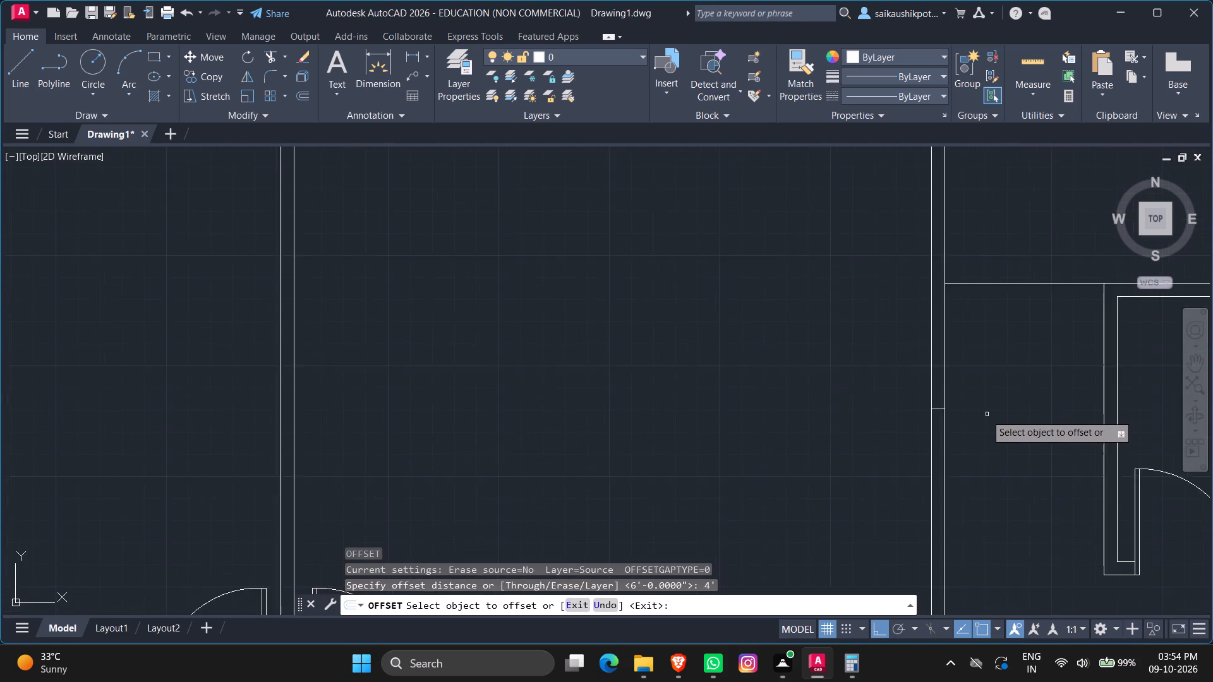
pyautogui.scroll(1, 986, 414)
pyautogui.click(903, 405)
pyautogui.click(927, 344)
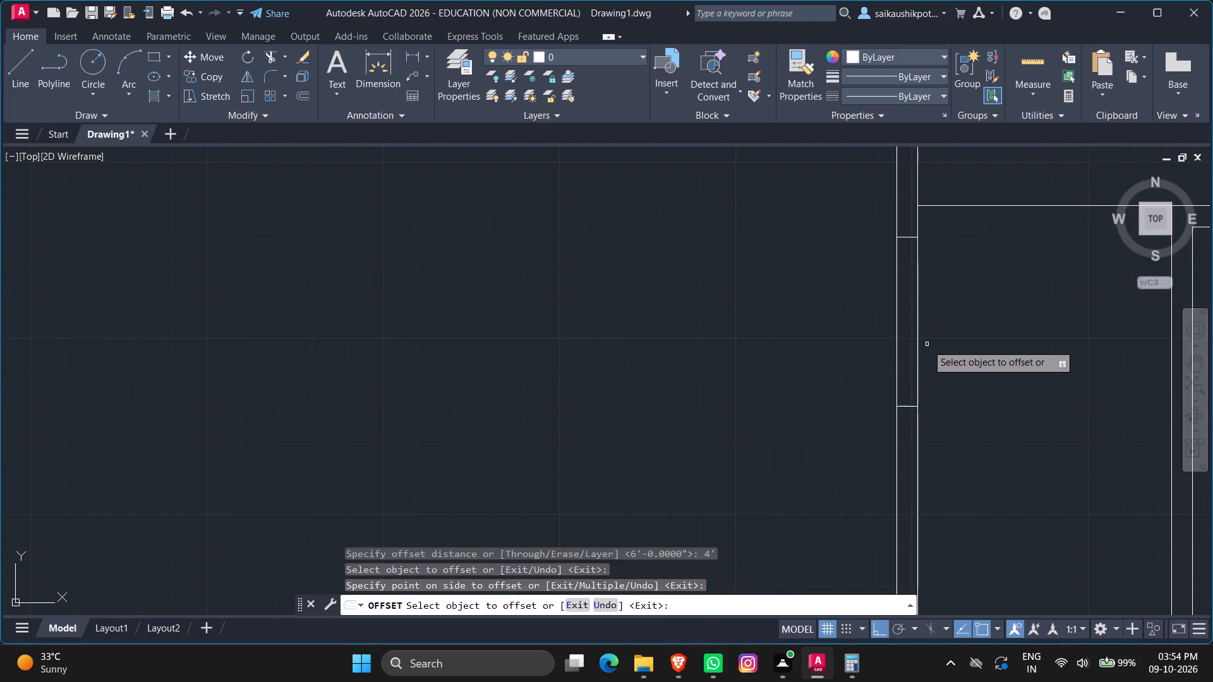
pyautogui.click(906, 407)
pyautogui.click(900, 496)
pyautogui.scroll(-1, 909, 496)
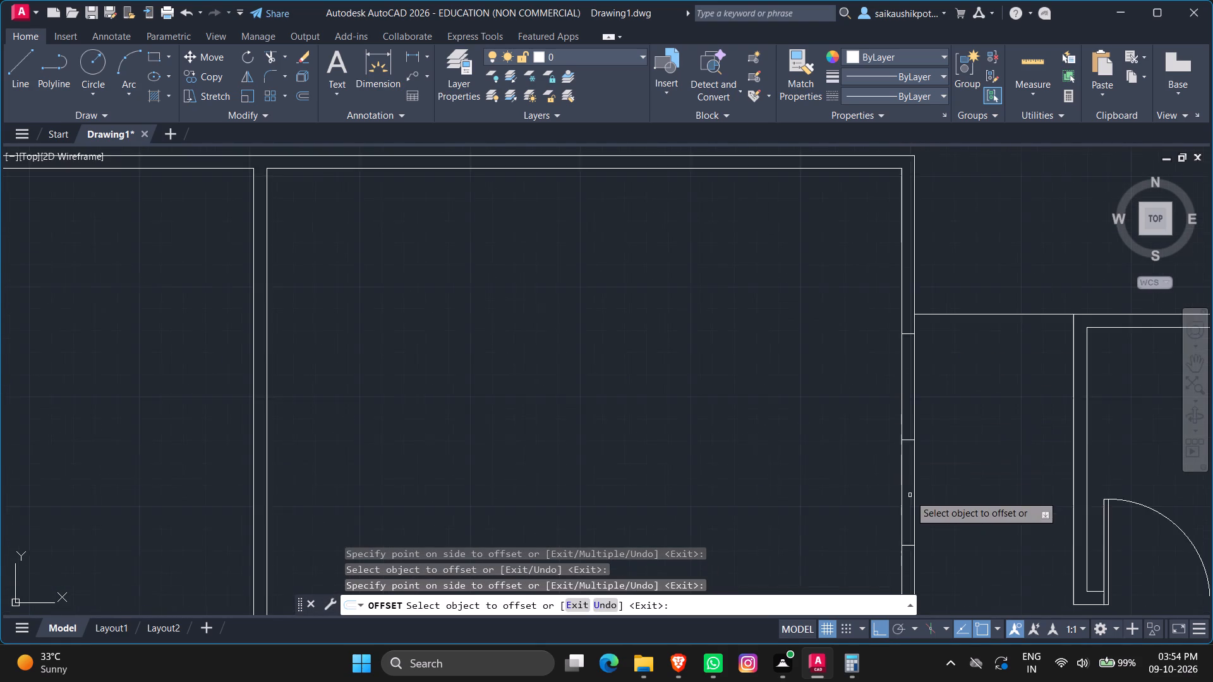
pyautogui.scroll(-3, 910, 495)
pyautogui.scroll(1, 940, 470)
pyautogui.press('Escape')
pyautogui.press('Escape')
pyautogui.press('Escape')
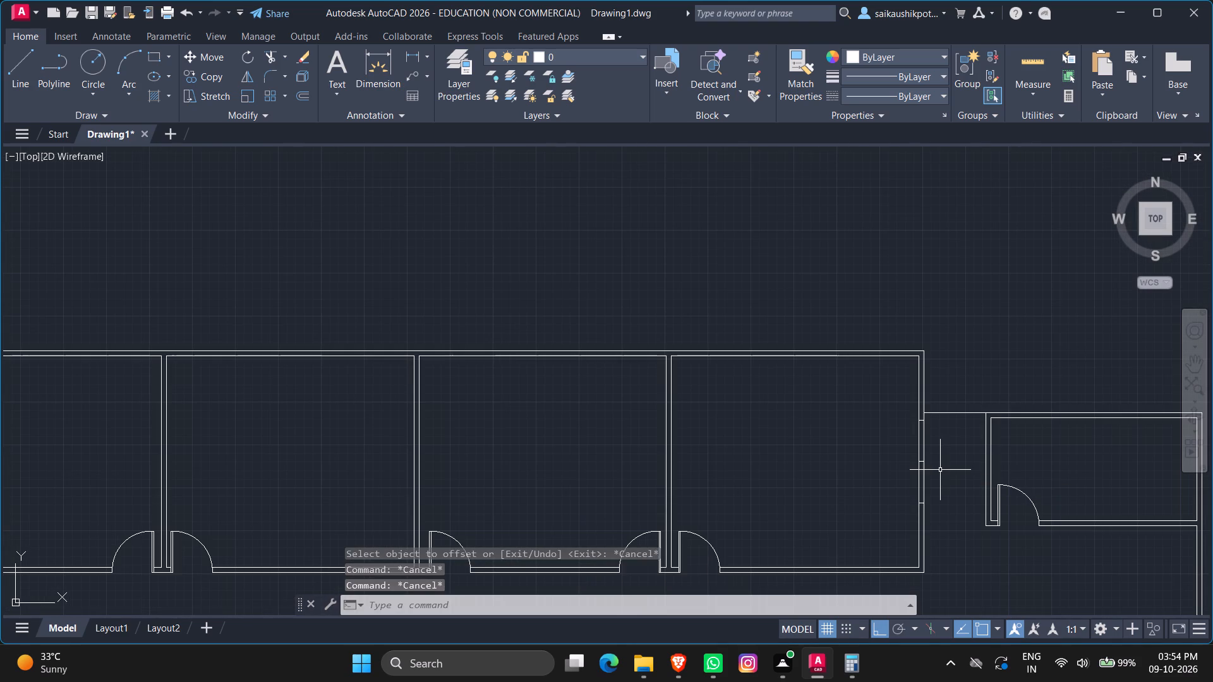
# Draw the window's centre line between the midpoints of the southern and northern end marks in the top row's east wall.
pyautogui.press('l')
pyautogui.press('Return')
pyautogui.scroll(2, 914, 516)
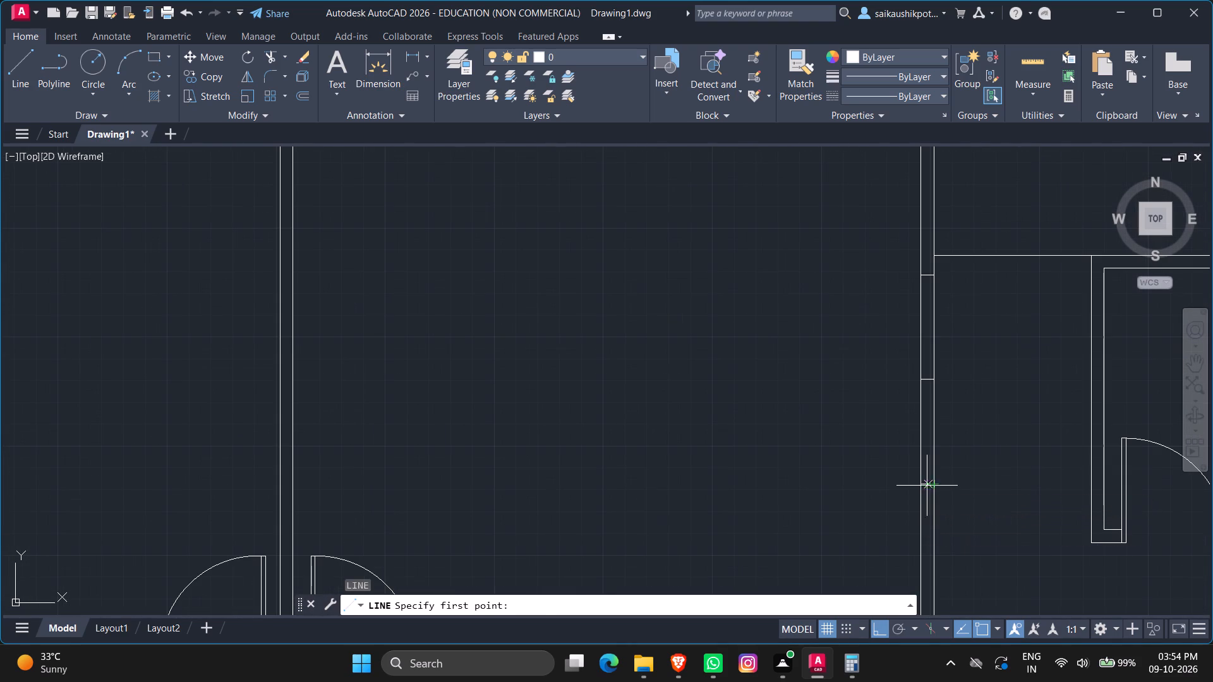
pyautogui.click(925, 484)
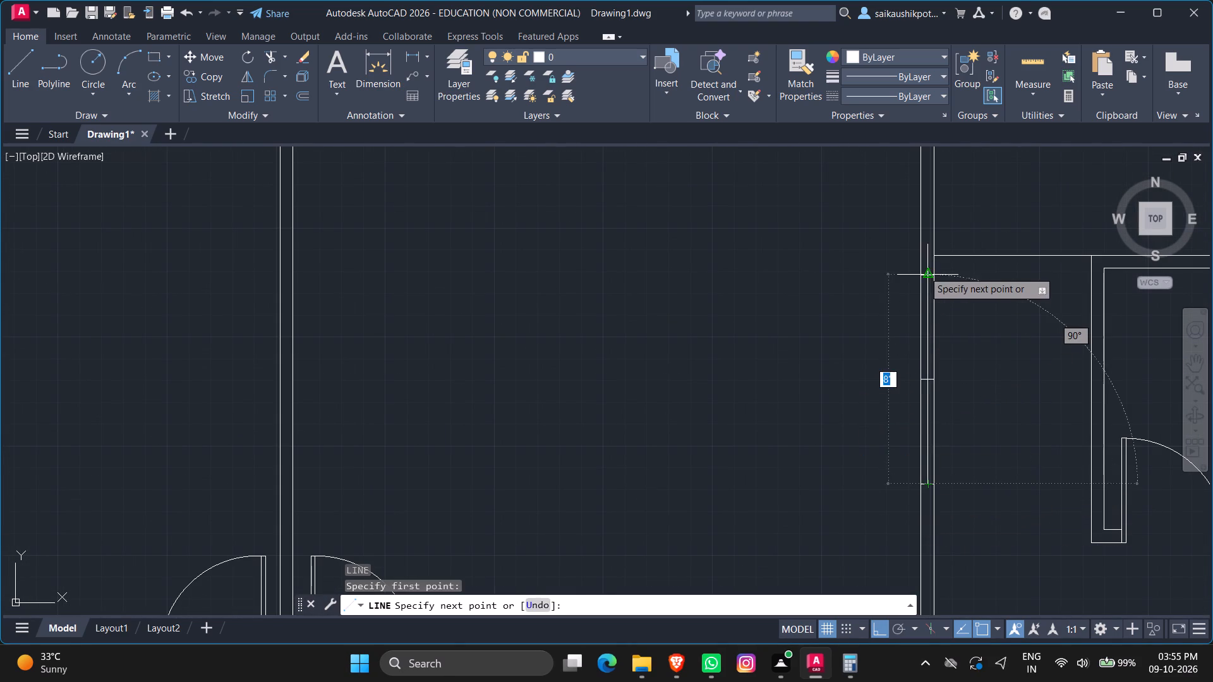
pyautogui.click(923, 270)
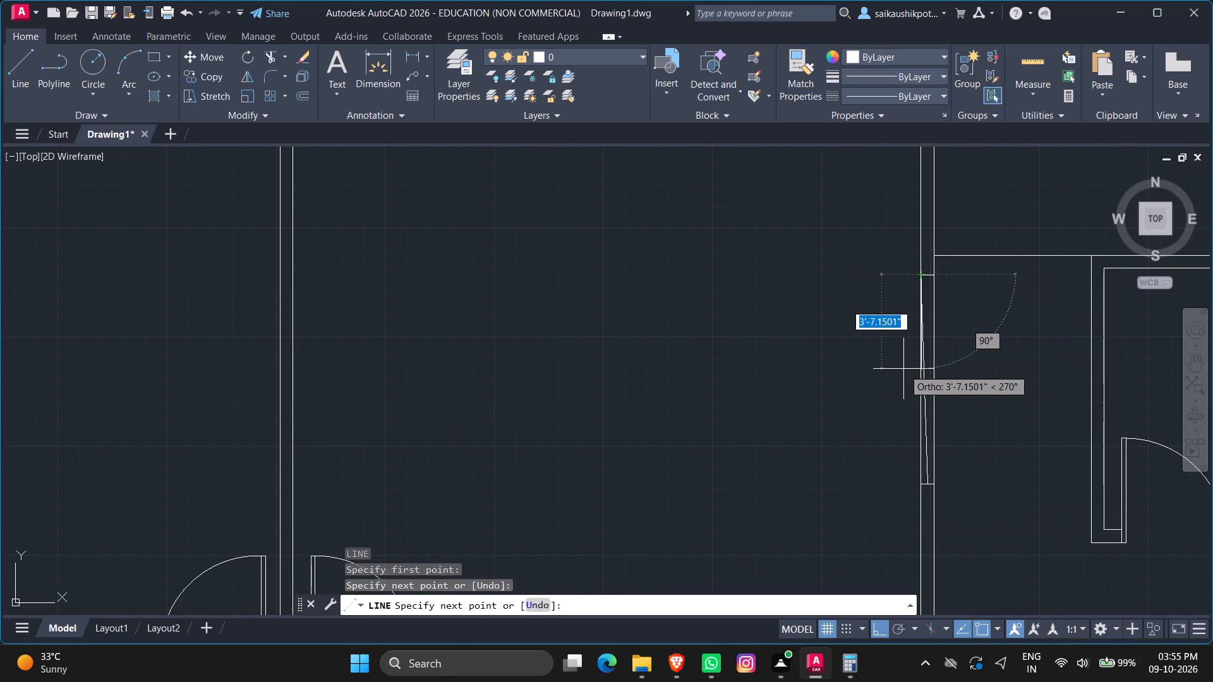
pyautogui.hotkey('ctrl', 'z')
pyautogui.scroll(2, 921, 280)
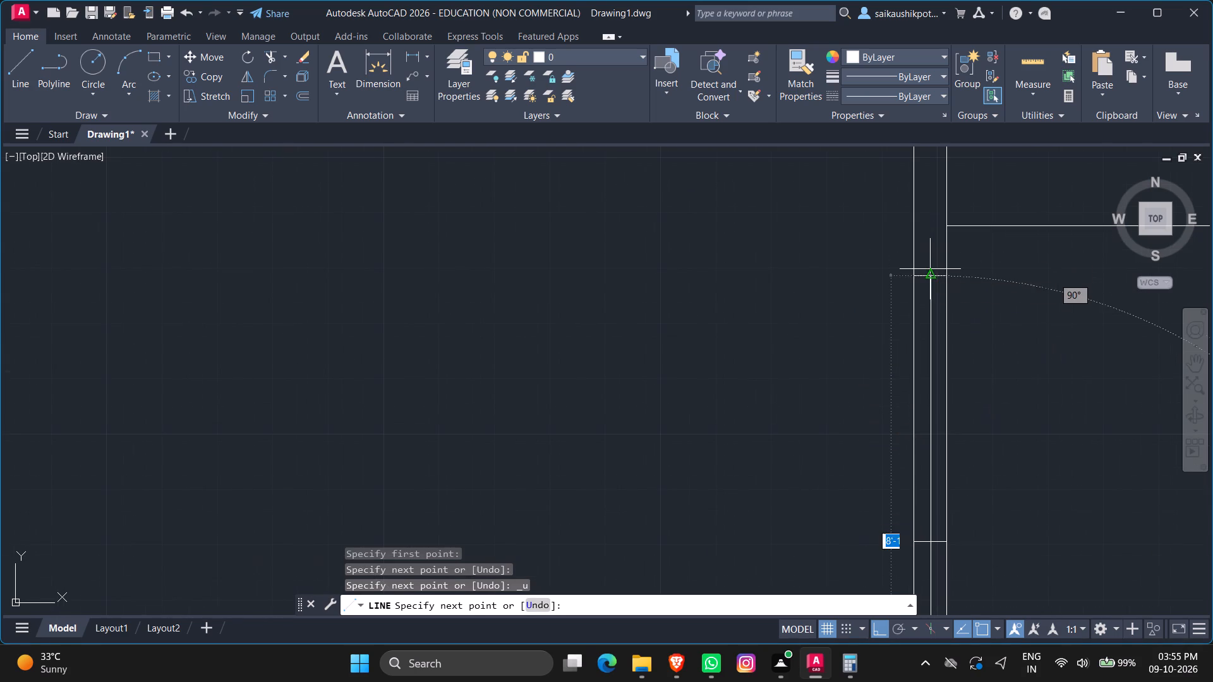
pyautogui.click(930, 275)
pyautogui.press('Escape')
pyautogui.scroll(-3, 992, 355)
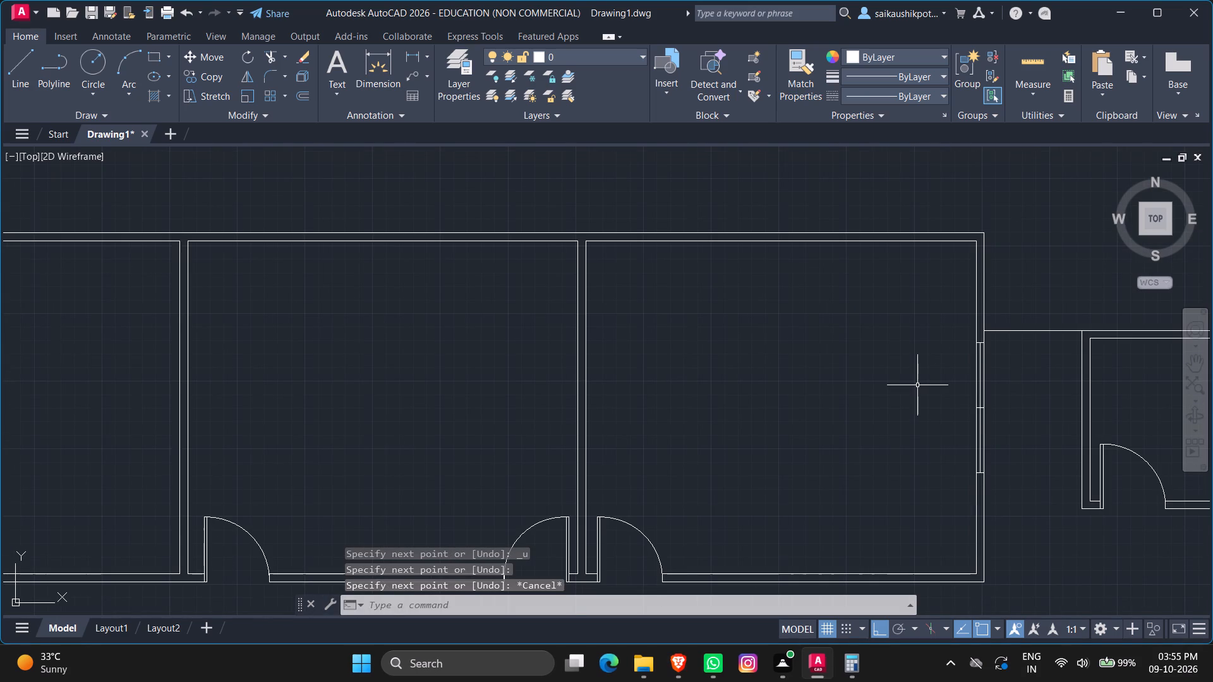
# Draw a short line across the north wall of the top row's easternmost room at the wall's midpoint as the window's centre mark.
pyautogui.scroll(1, 752, 210)
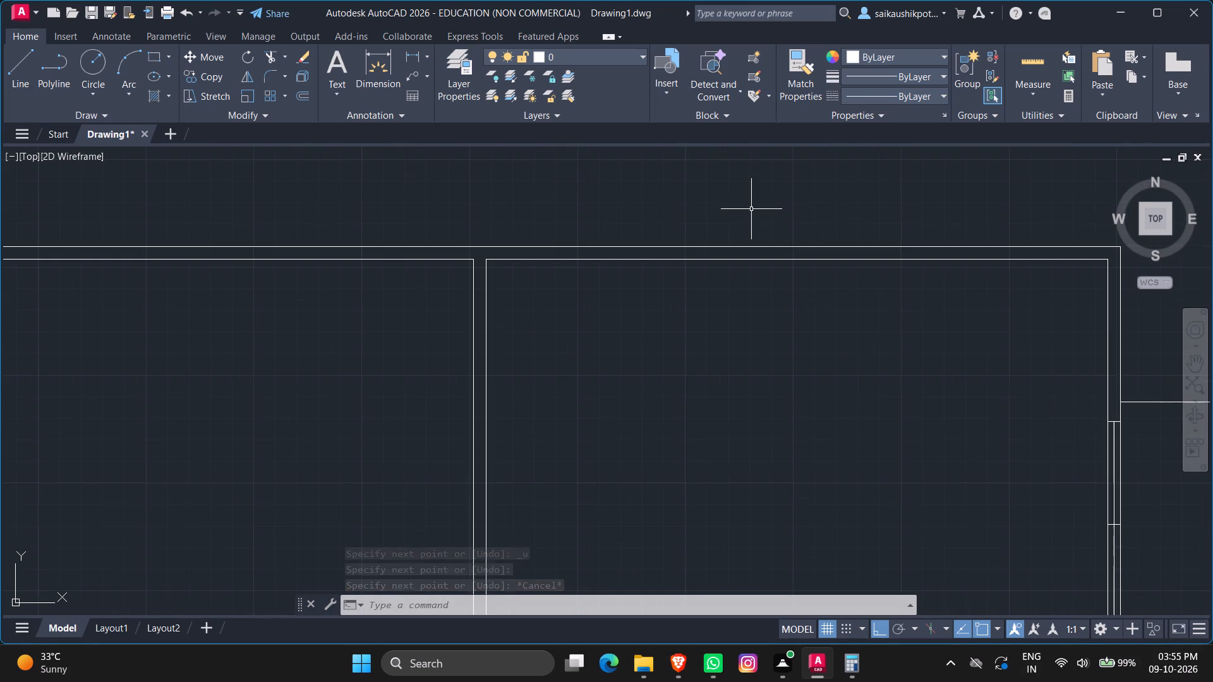
pyautogui.scroll(-1, 774, 231)
pyautogui.scroll(3, 776, 246)
pyautogui.scroll(-2, 787, 224)
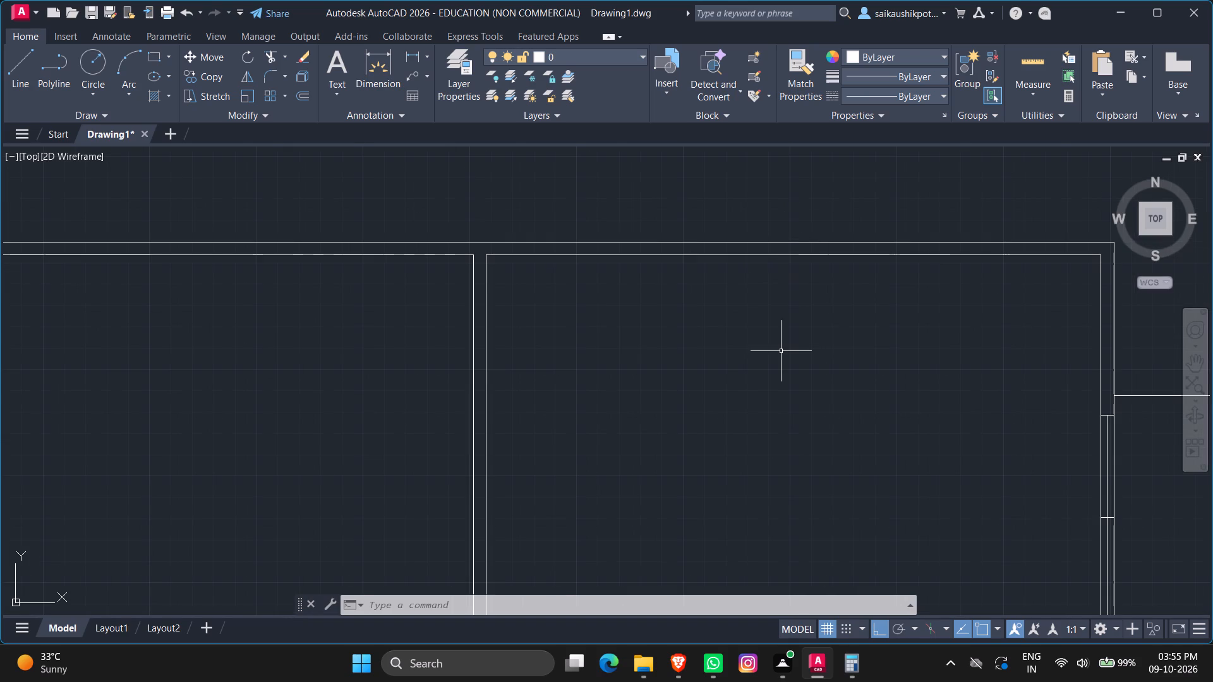
pyautogui.press('Escape')
pyautogui.press('Escape')
pyautogui.press('l')
pyautogui.press('Return')
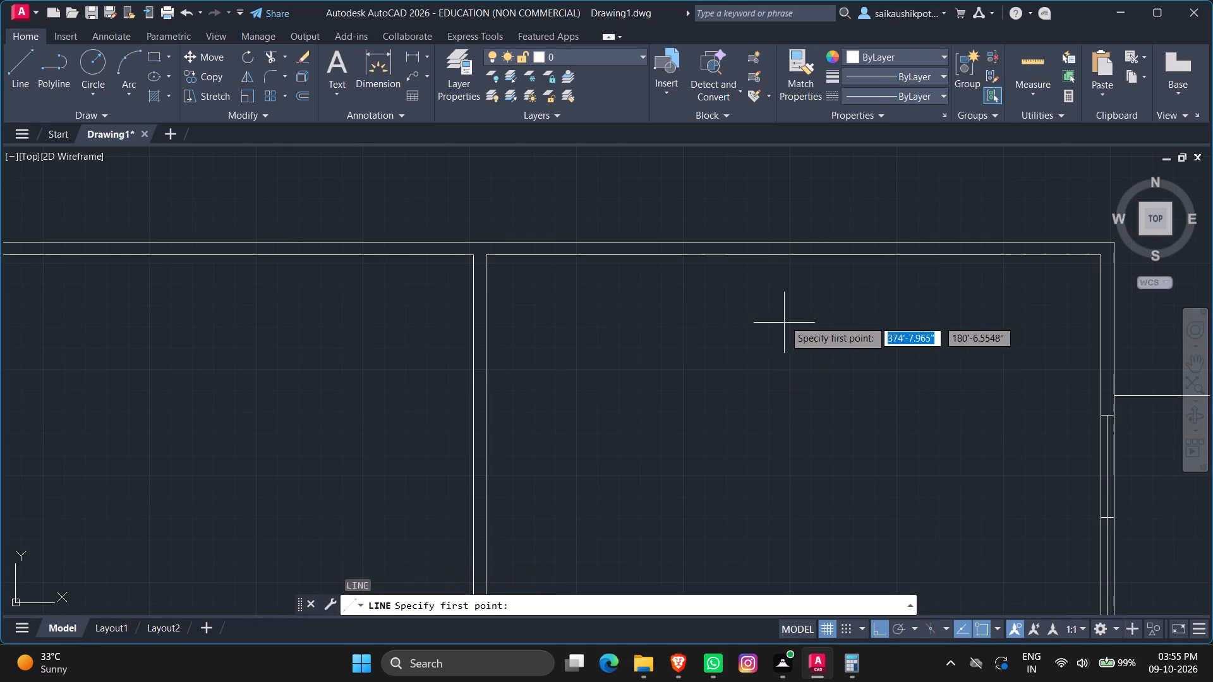
pyautogui.click(794, 253)
pyautogui.click(792, 240)
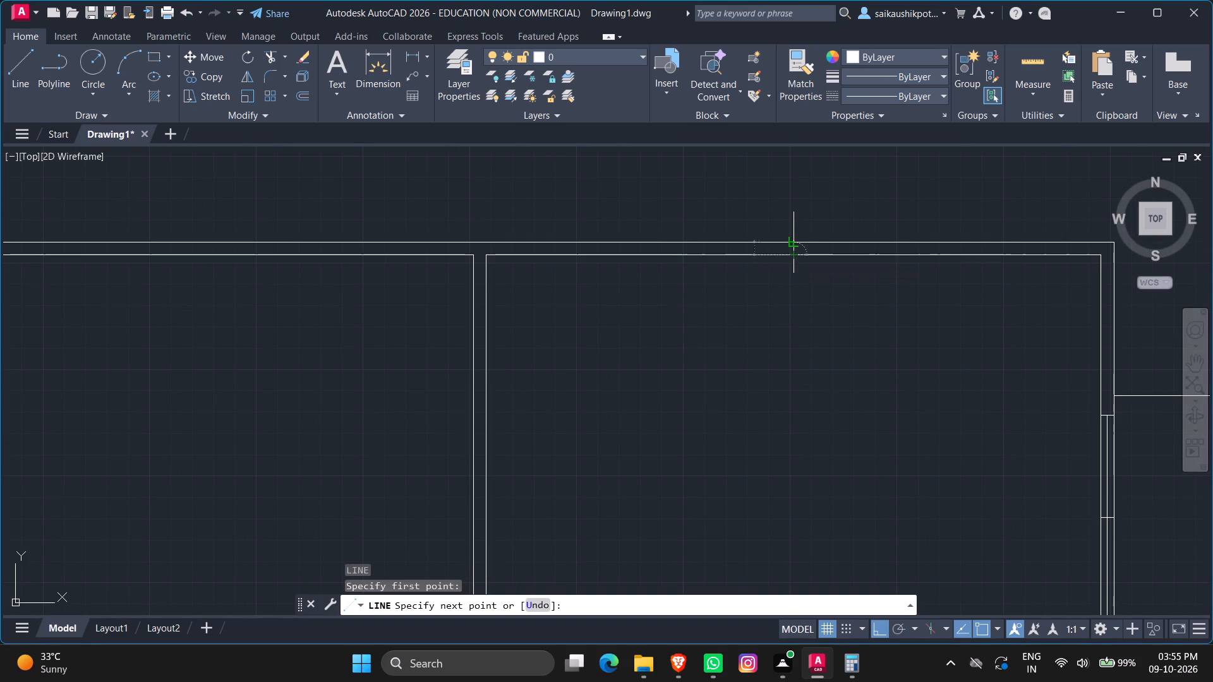
pyautogui.press('Escape')
pyautogui.press('Escape')
pyautogui.press('Escape')
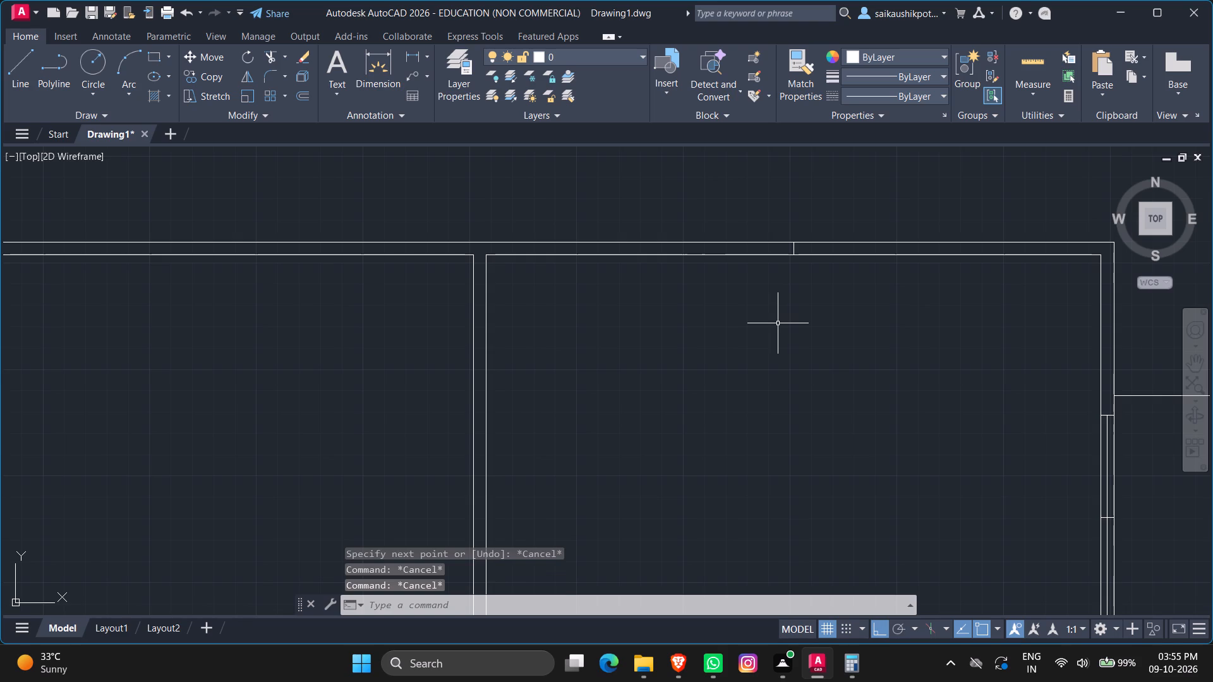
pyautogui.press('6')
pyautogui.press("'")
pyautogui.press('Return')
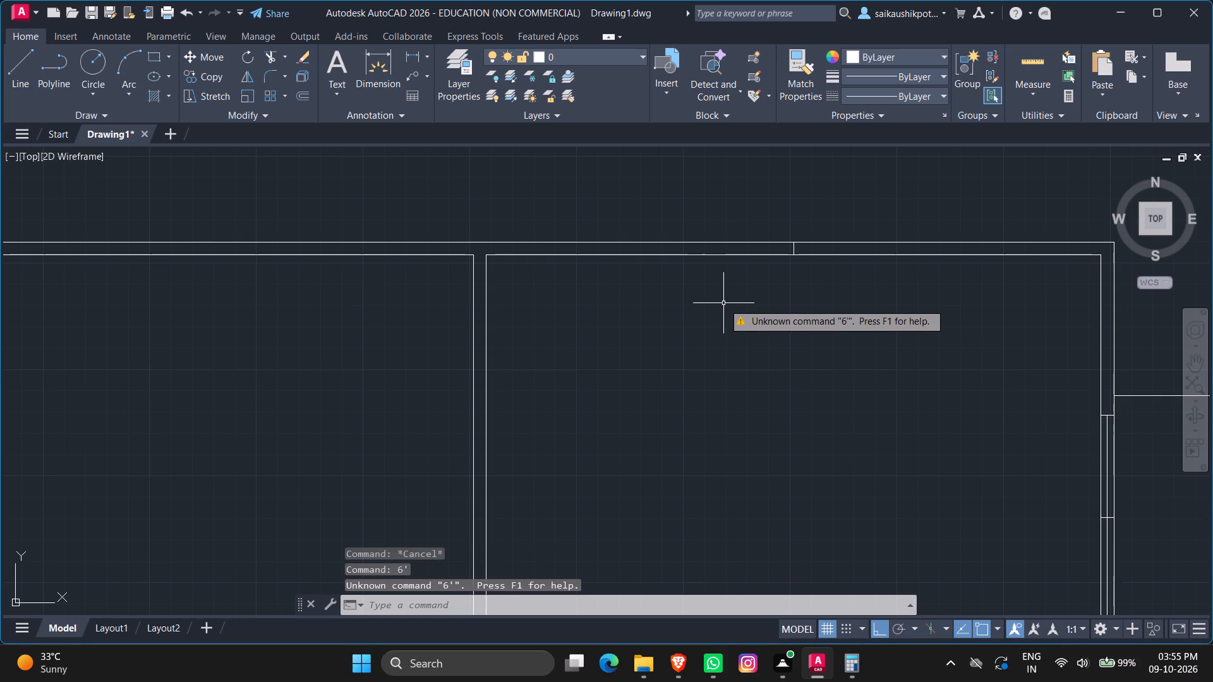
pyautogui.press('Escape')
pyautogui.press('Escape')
# Offset the midpoint mark in the easternmost room's north wall by 6' to the east and to the west as window end marks.
pyautogui.press('o')
pyautogui.press('Return')
pyautogui.write("6'")
pyautogui.press('Return')
pyautogui.click(794, 245)
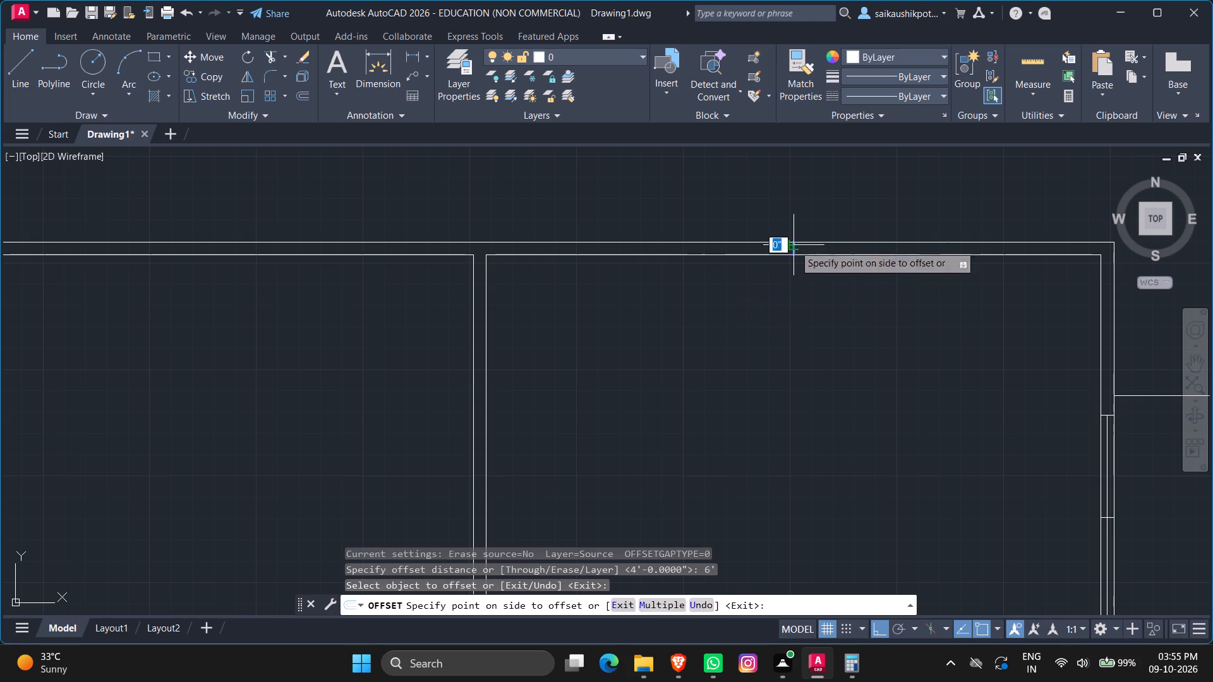
pyautogui.click(892, 331)
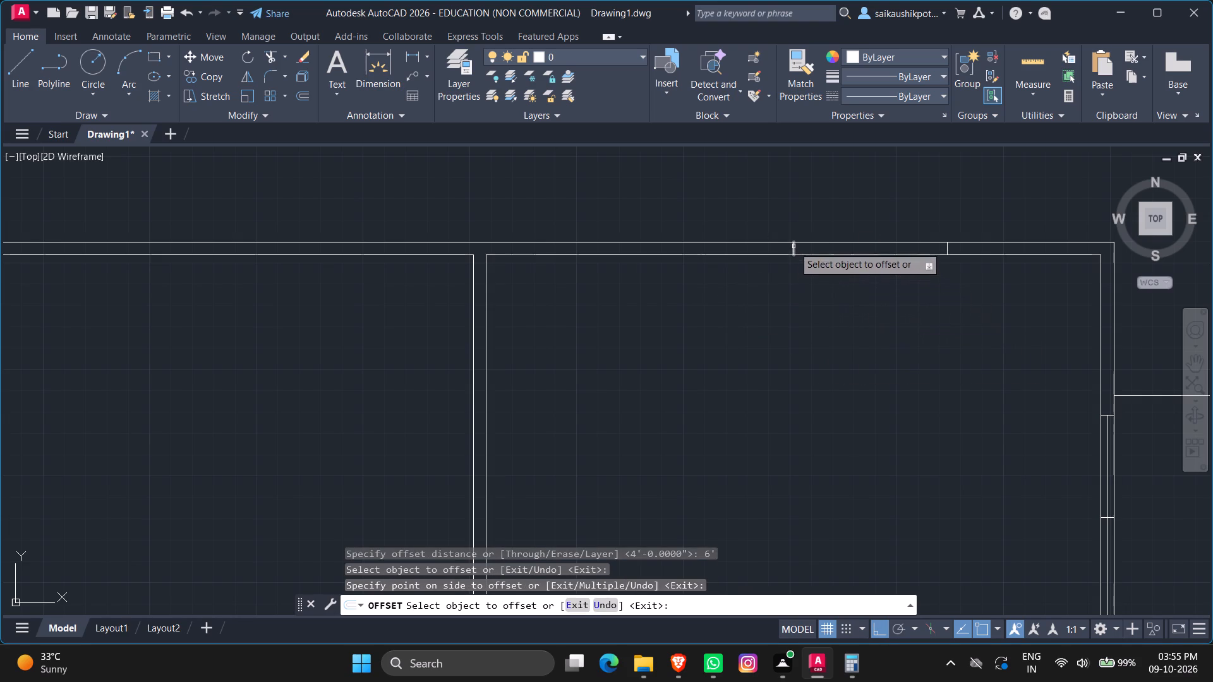
pyautogui.click(794, 246)
pyautogui.click(771, 342)
pyautogui.press('Escape')
pyautogui.press('Escape')
pyautogui.press('Escape')
pyautogui.press('Escape')
pyautogui.press('Escape')
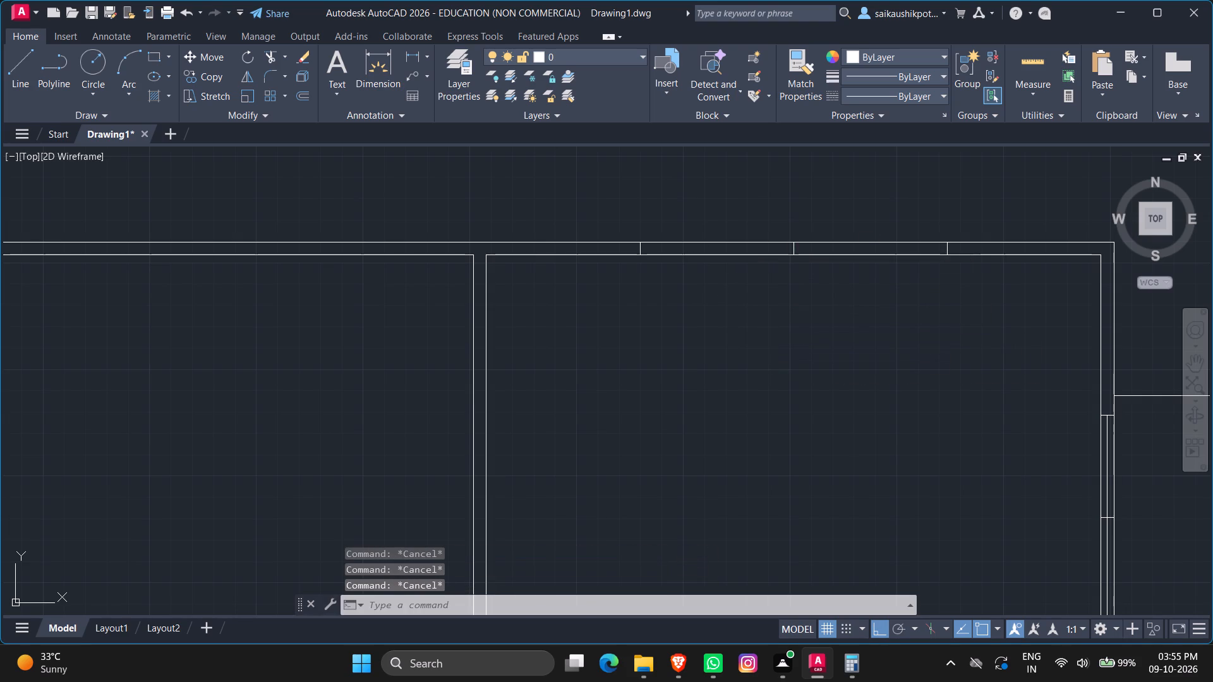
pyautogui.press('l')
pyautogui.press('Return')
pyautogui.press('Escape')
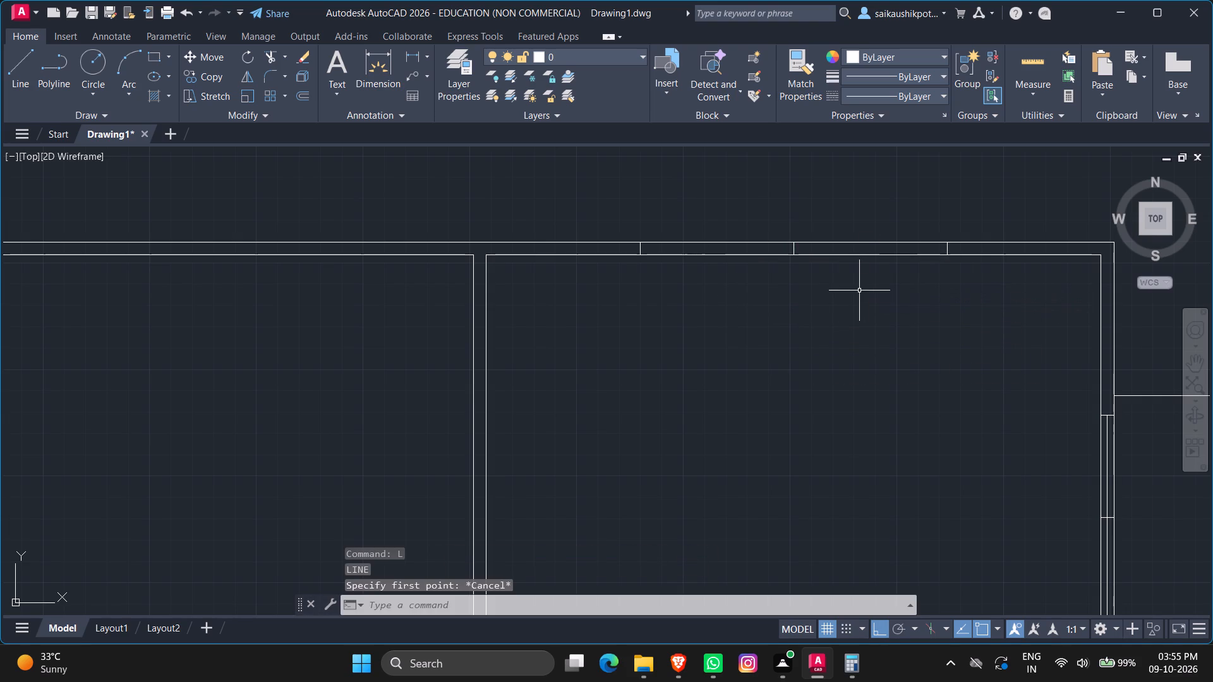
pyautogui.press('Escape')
# Offset the inner line of the easternmost room's north wall 3" to the north as the window's centre line.
pyautogui.press('o')
pyautogui.press('Return')
pyautogui.write('3"')
pyautogui.press('Return')
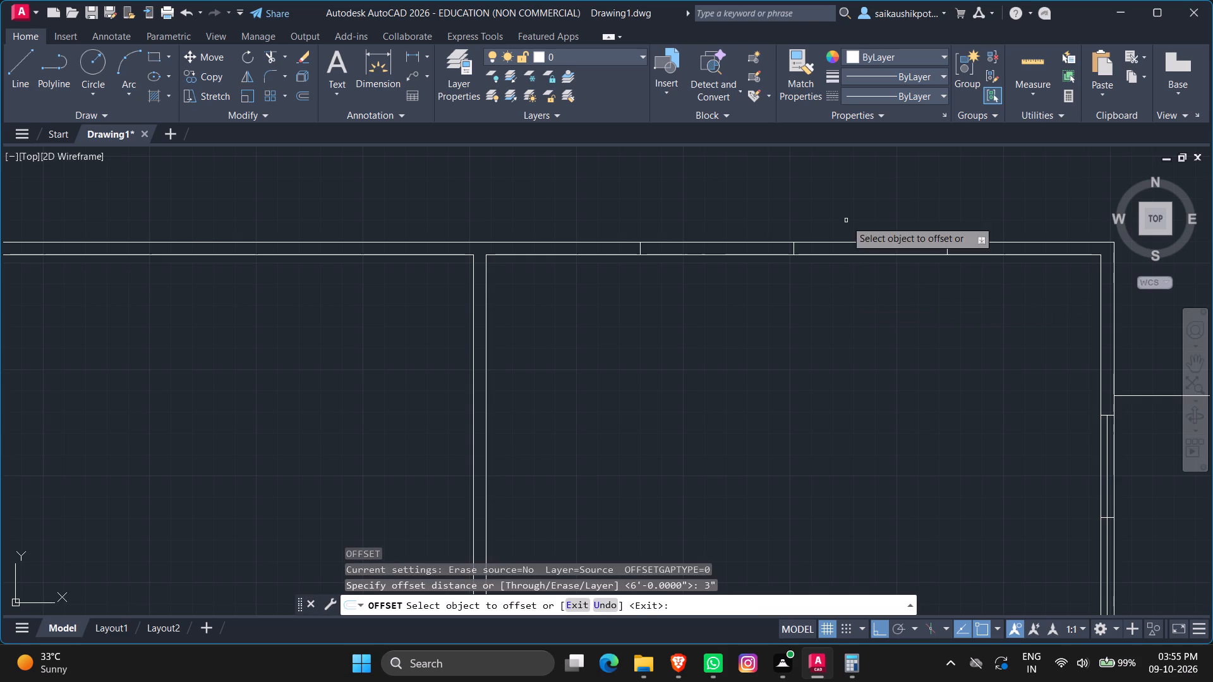
pyautogui.click(845, 253)
pyautogui.click(859, 212)
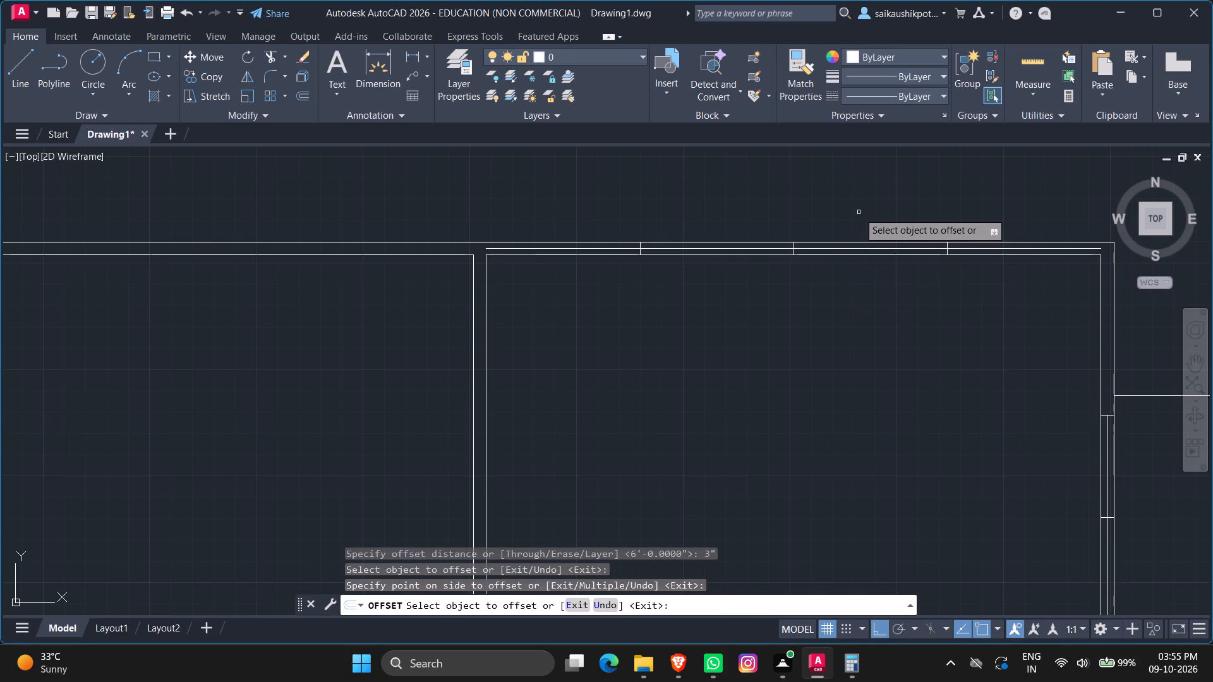
pyautogui.press('Escape')
pyautogui.press('Escape')
pyautogui.press('Escape')
# Trim the offset line in the easternmost room's north wall back to the window's west and east end marks.
pyautogui.write('TR')
pyautogui.press('Return')
pyautogui.press('Return')
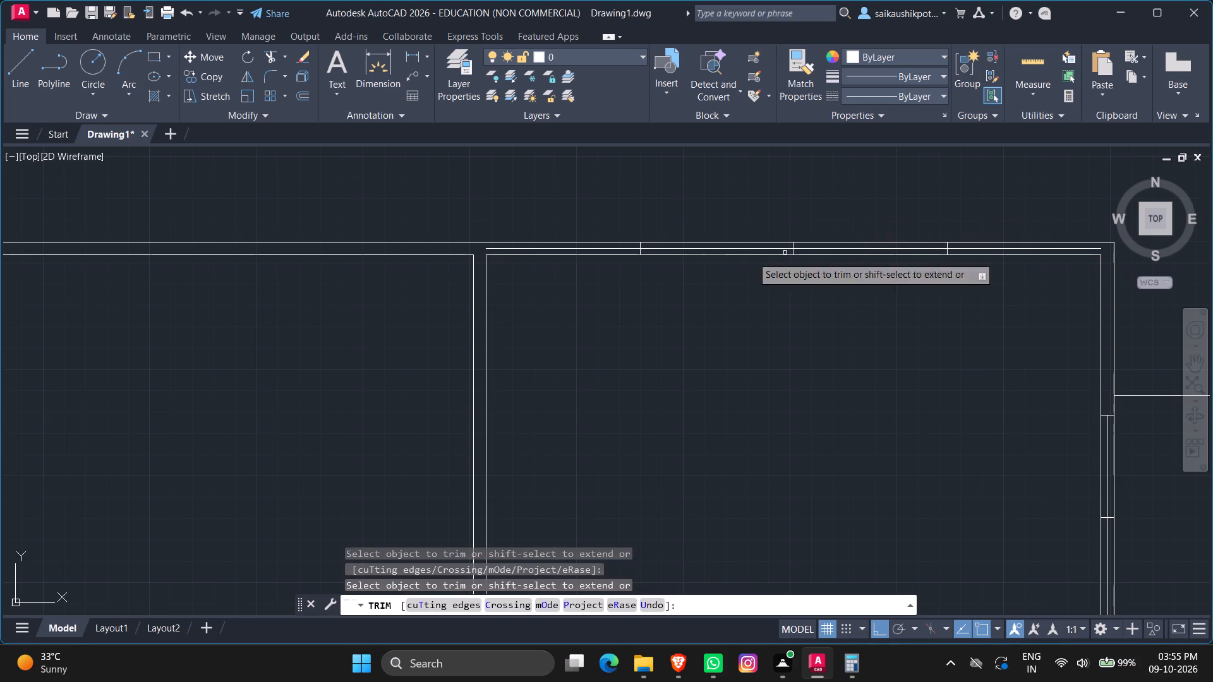
pyautogui.click(605, 249)
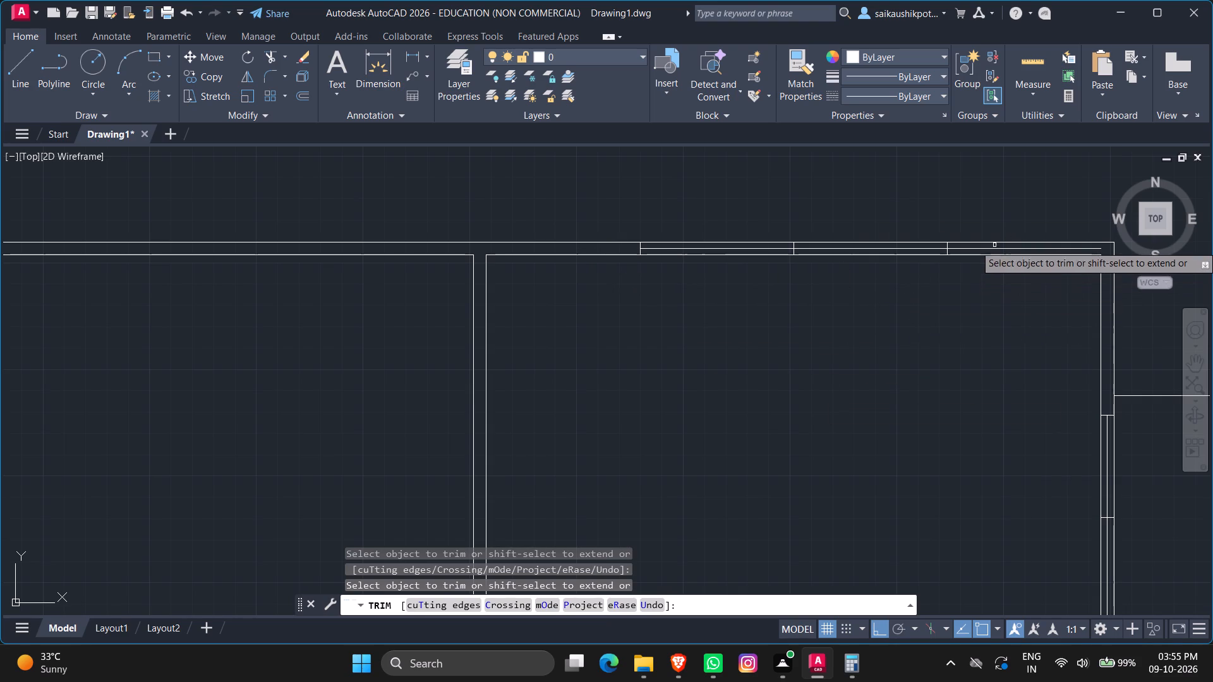
pyautogui.click(990, 246)
pyautogui.click(983, 250)
pyautogui.press('Escape')
# Draw a short line across the north wall of the top row's second room from the east at its midpoint as the window's centre mark.
pyautogui.scroll(-4, 939, 321)
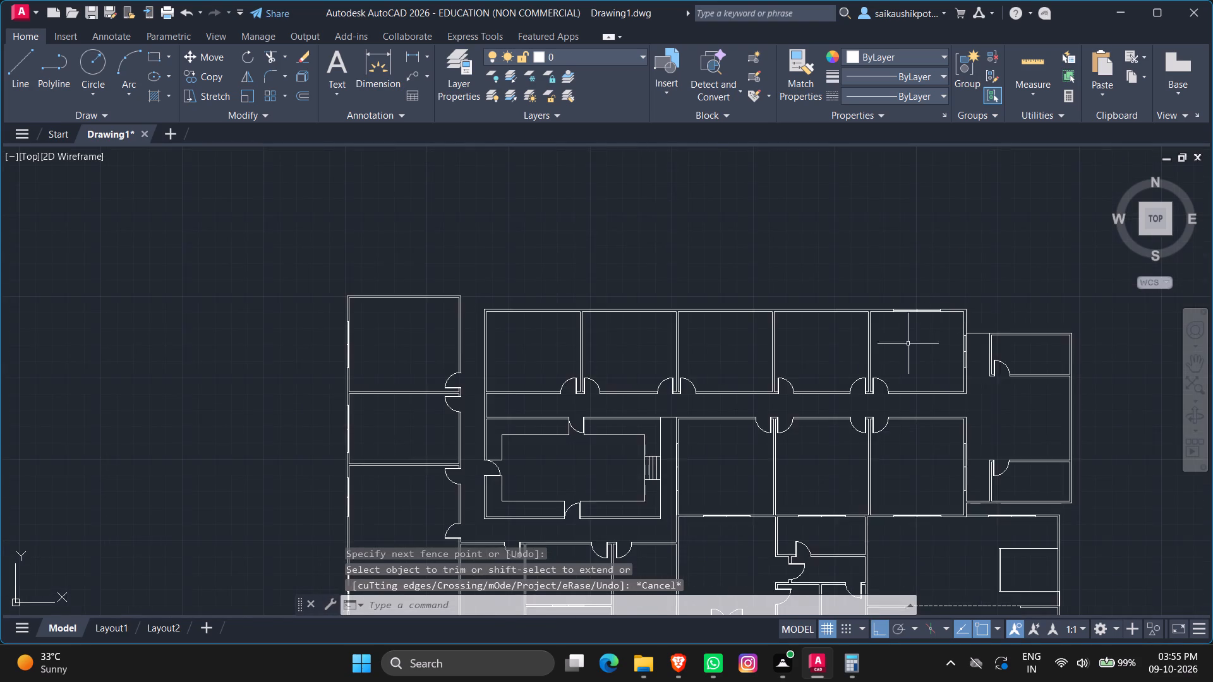
pyautogui.scroll(3, 862, 358)
pyautogui.scroll(-3, 795, 272)
pyautogui.scroll(3, 787, 278)
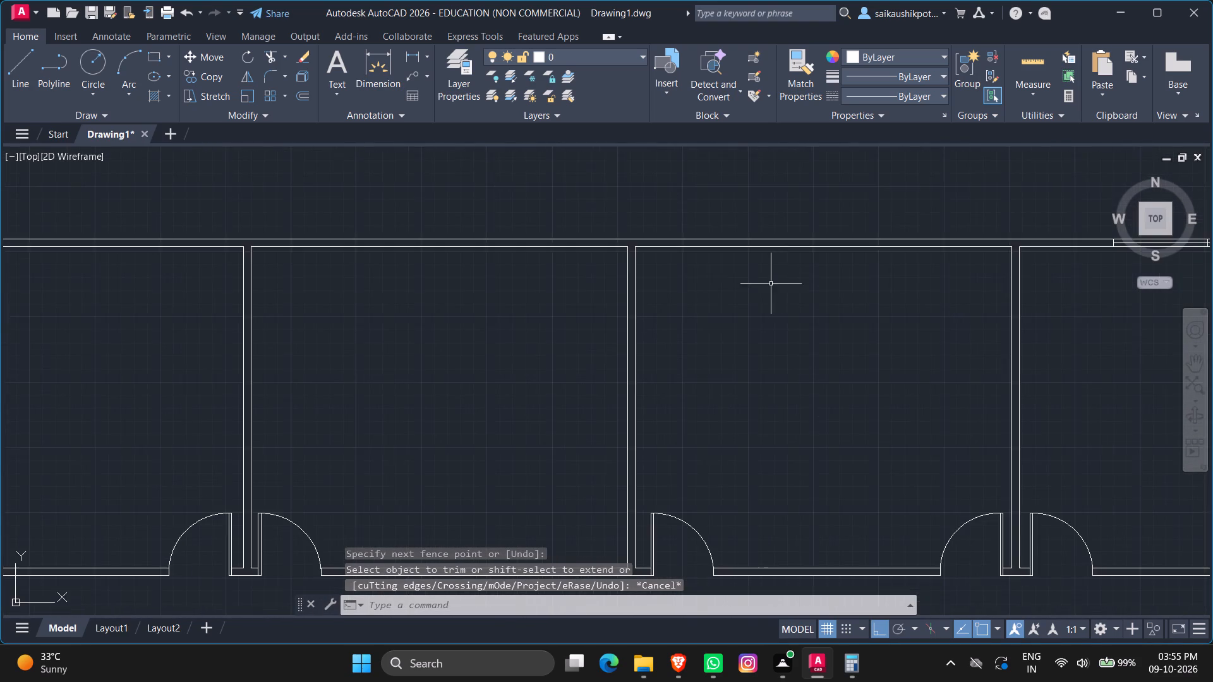
pyautogui.scroll(-3, 804, 307)
pyautogui.scroll(2, 804, 313)
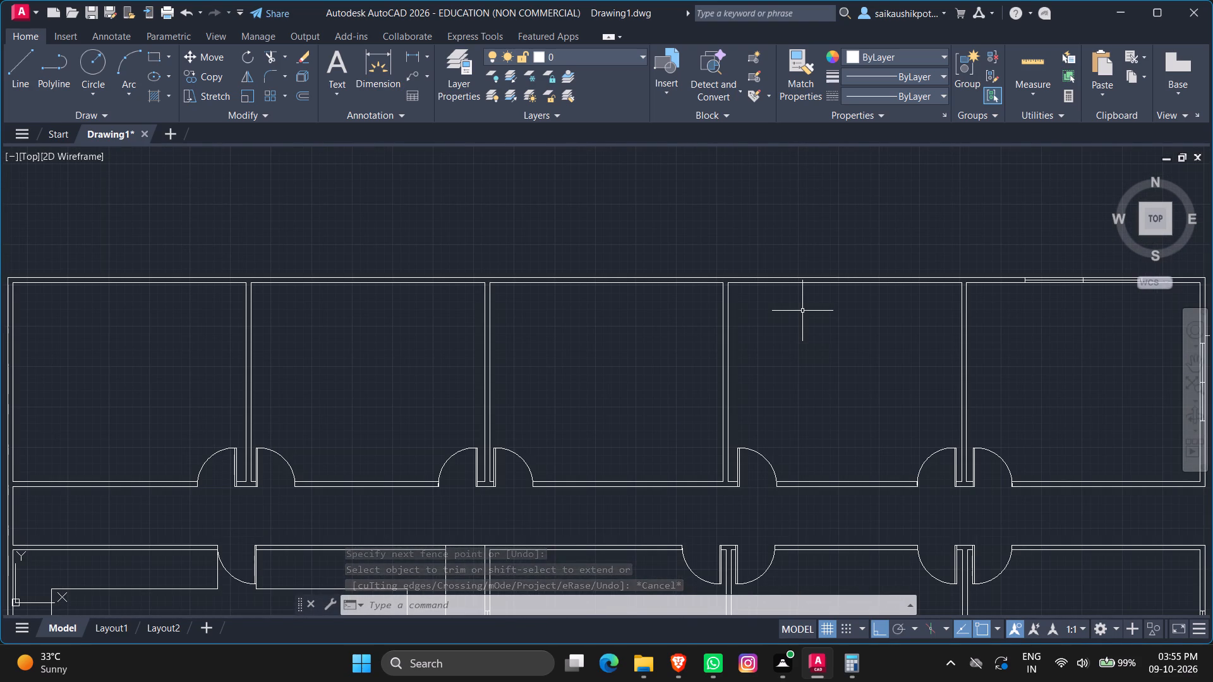
pyautogui.press('Escape')
pyautogui.press('Escape')
pyautogui.press('l')
pyautogui.press('Return')
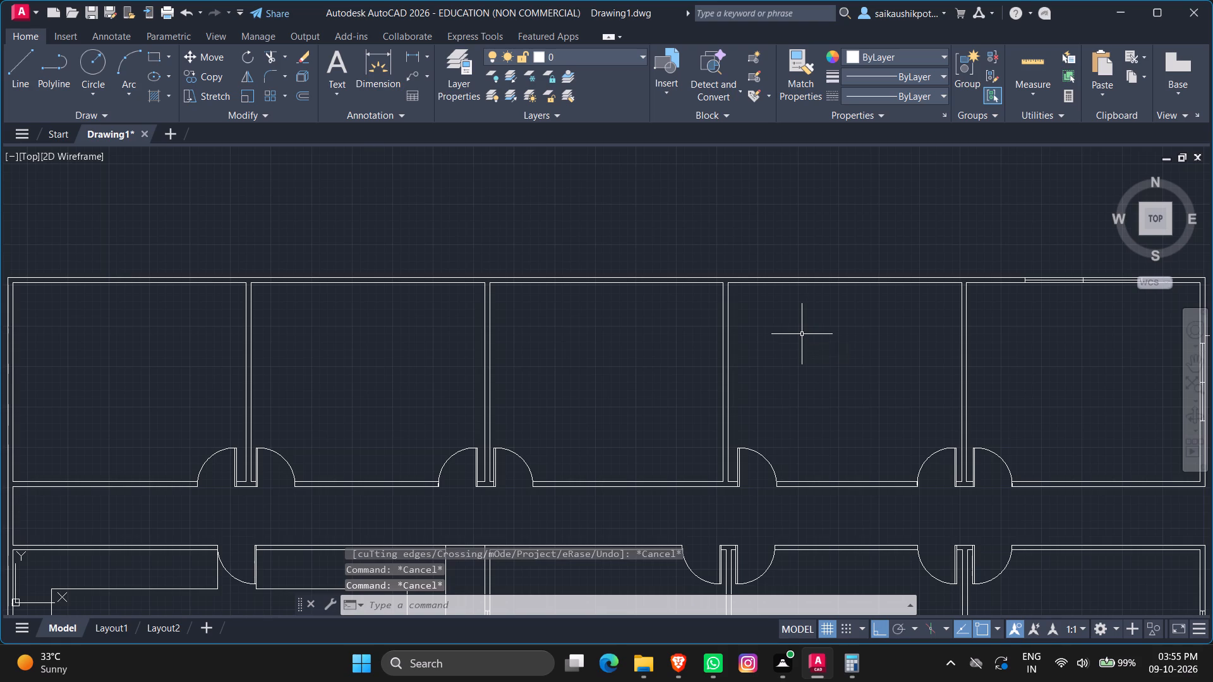
pyautogui.scroll(3, 844, 273)
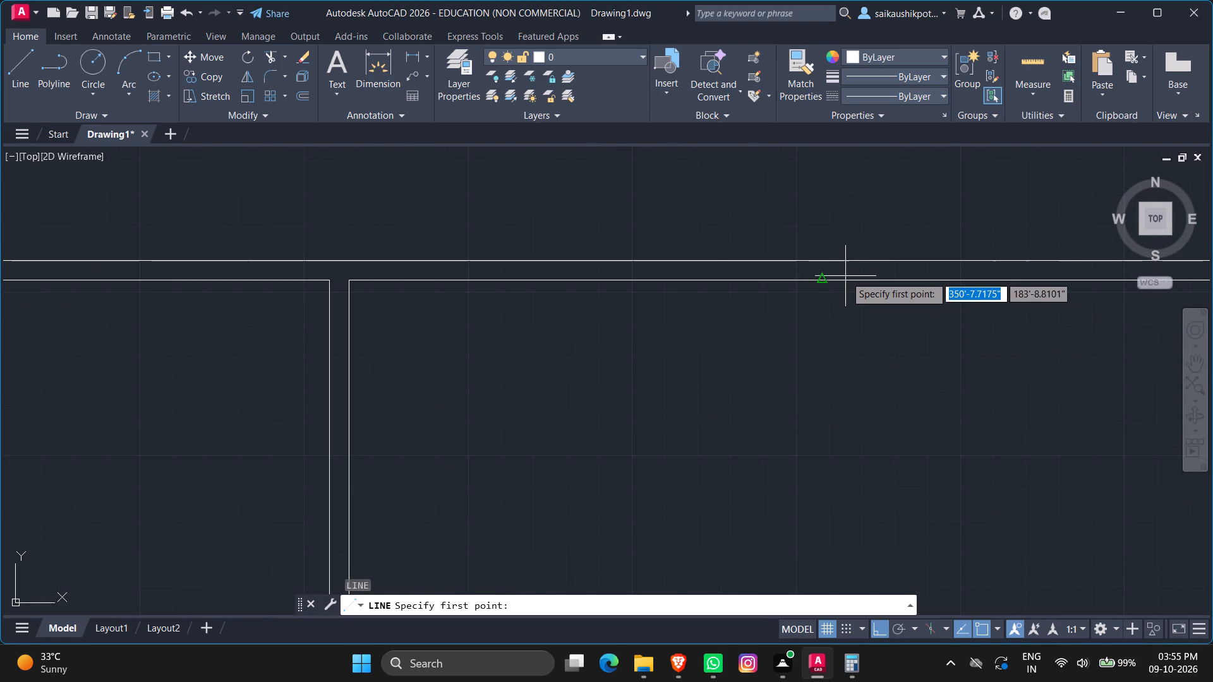
pyautogui.click(821, 278)
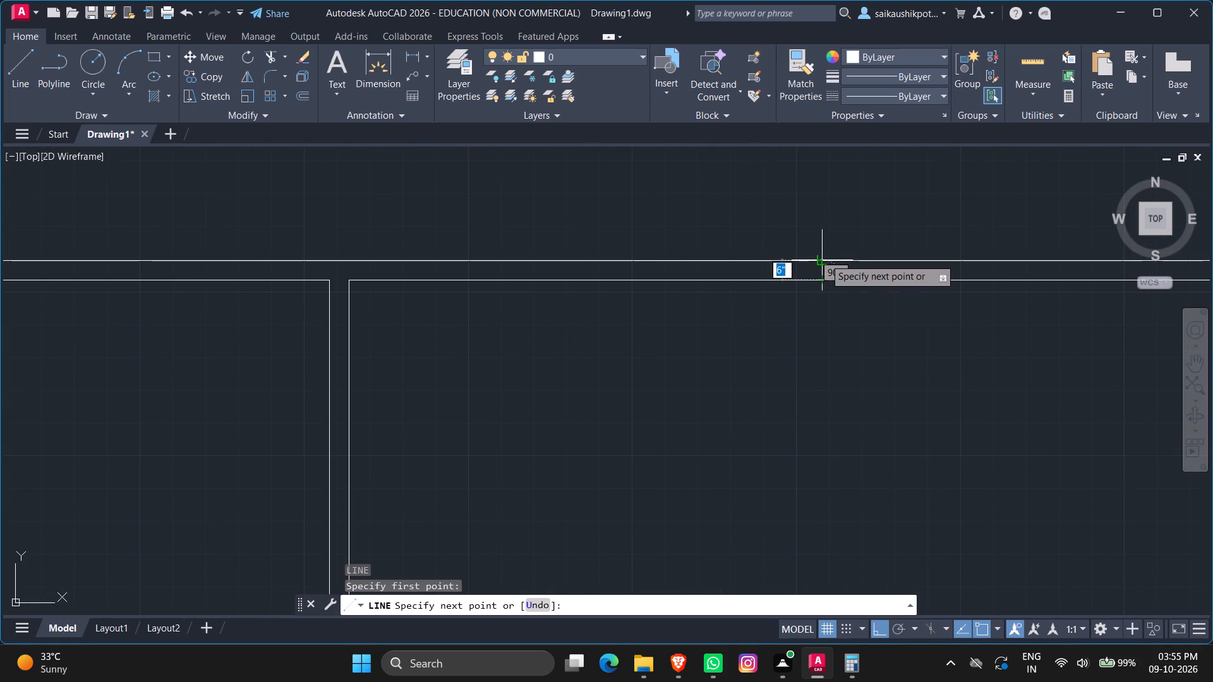
pyautogui.click(824, 258)
pyautogui.press('Escape')
# Offset the midpoint mark in the second room's north wall by 6' to the west and to the east as window end marks.
pyautogui.press('o')
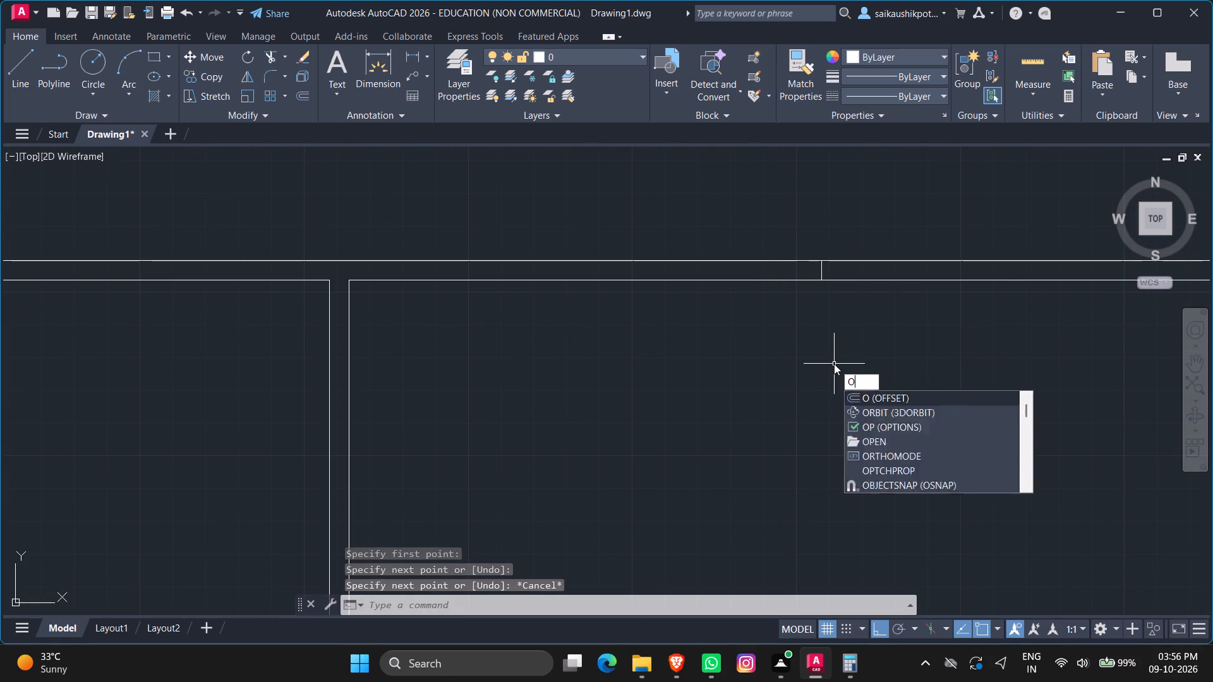
pyautogui.press('Return')
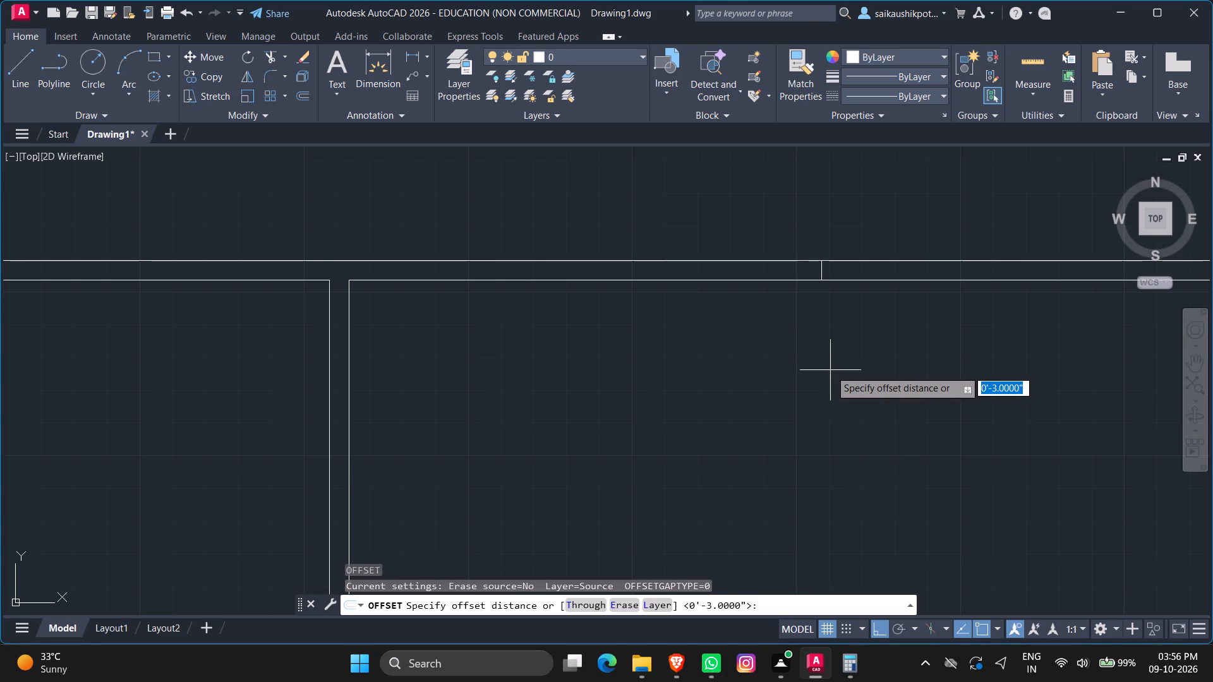
pyautogui.press('6')
pyautogui.press("'")
pyautogui.press('Return')
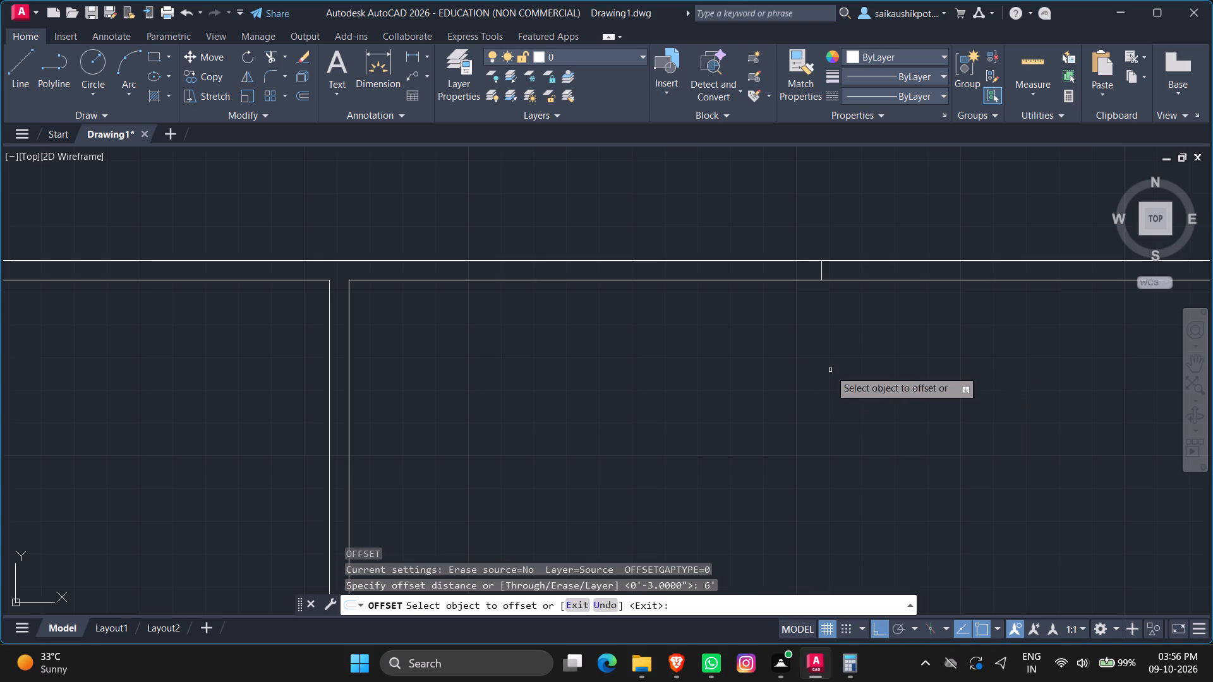
pyautogui.scroll(-2, 814, 354)
pyautogui.scroll(1, 805, 340)
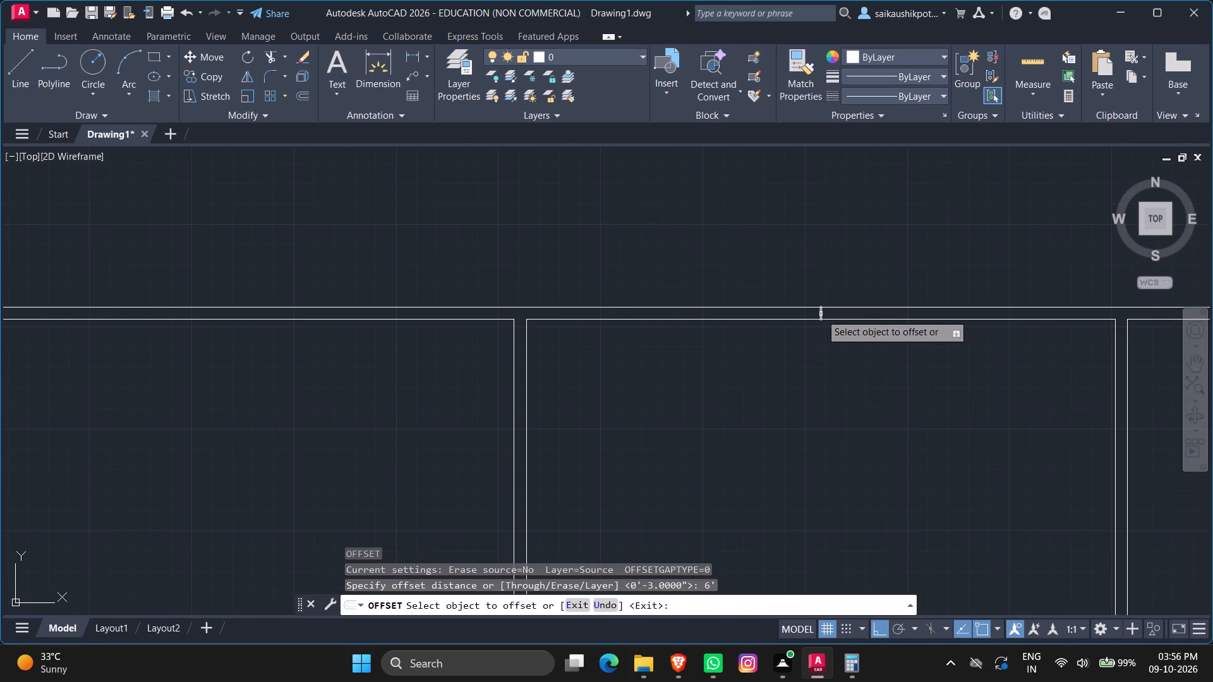
pyautogui.click(821, 314)
pyautogui.click(768, 335)
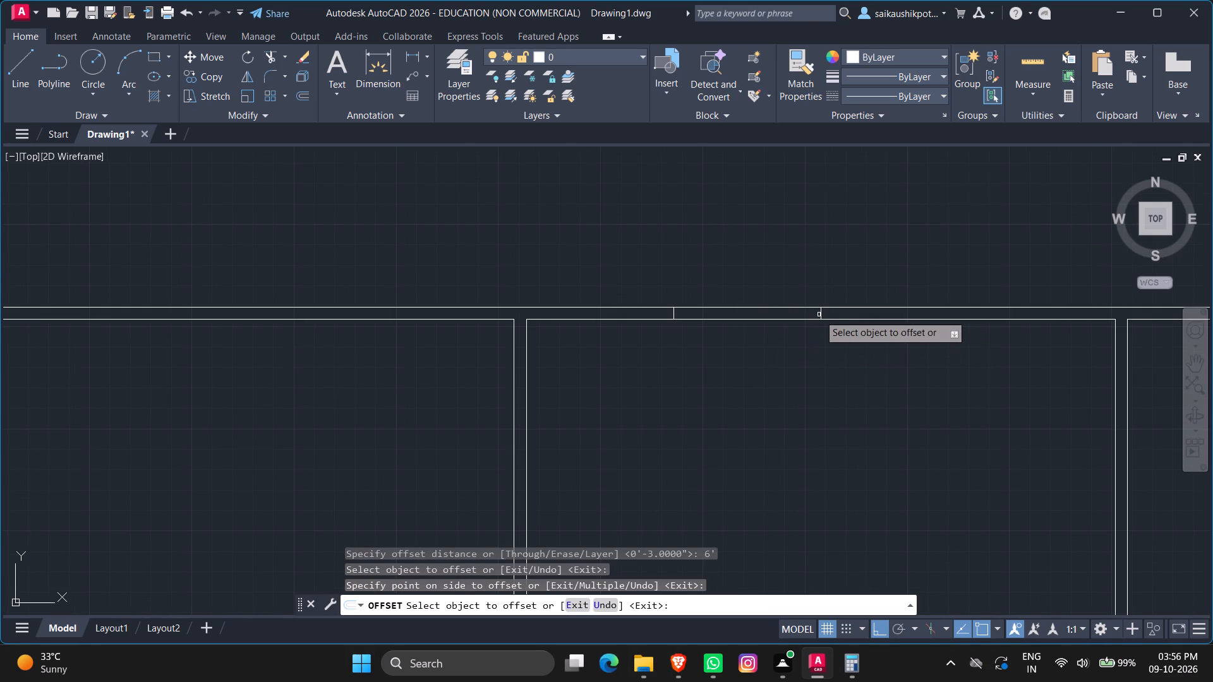
pyautogui.click(820, 314)
pyautogui.click(930, 419)
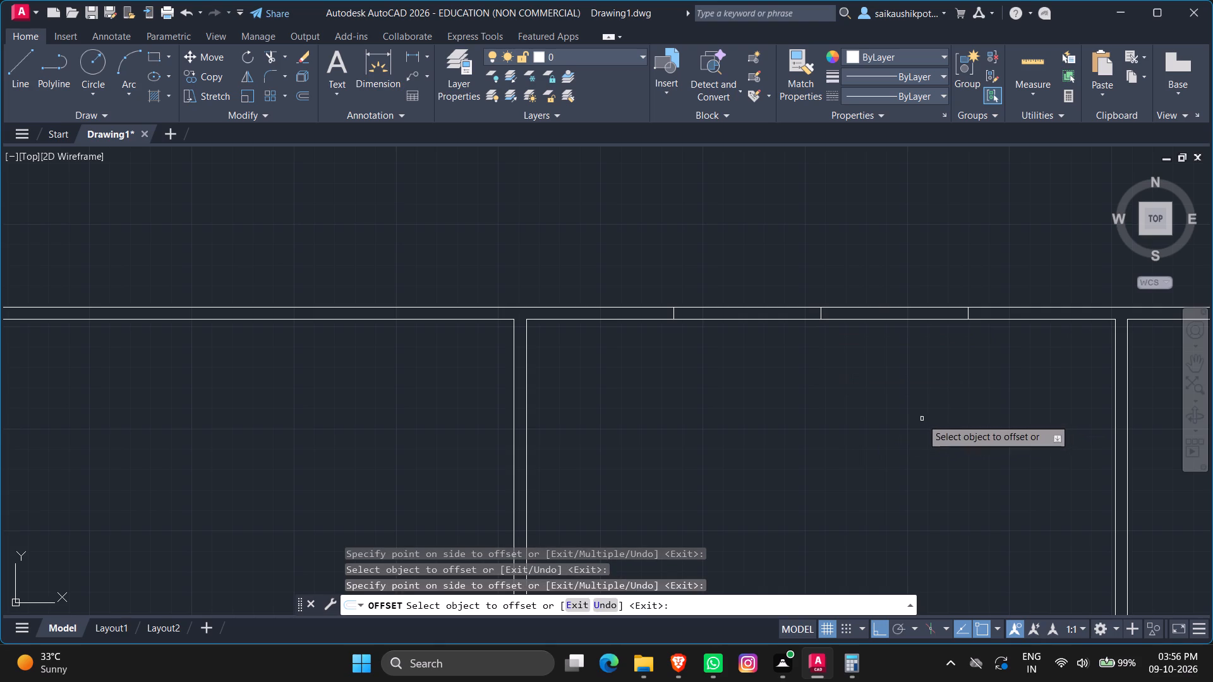
pyautogui.press('Escape')
pyautogui.press('Escape')
# Offset the inner line of the second room's north wall 3" to the north as the window's centre line.
pyautogui.press('o')
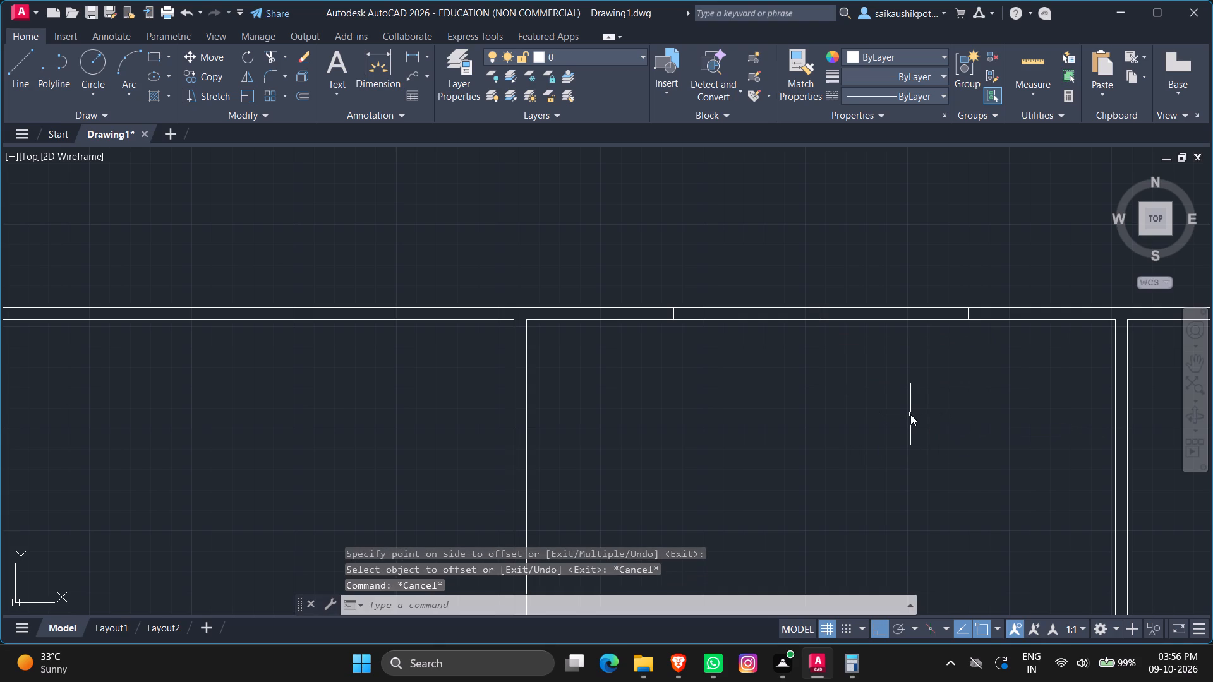
pyautogui.press('Return')
pyautogui.press('3')
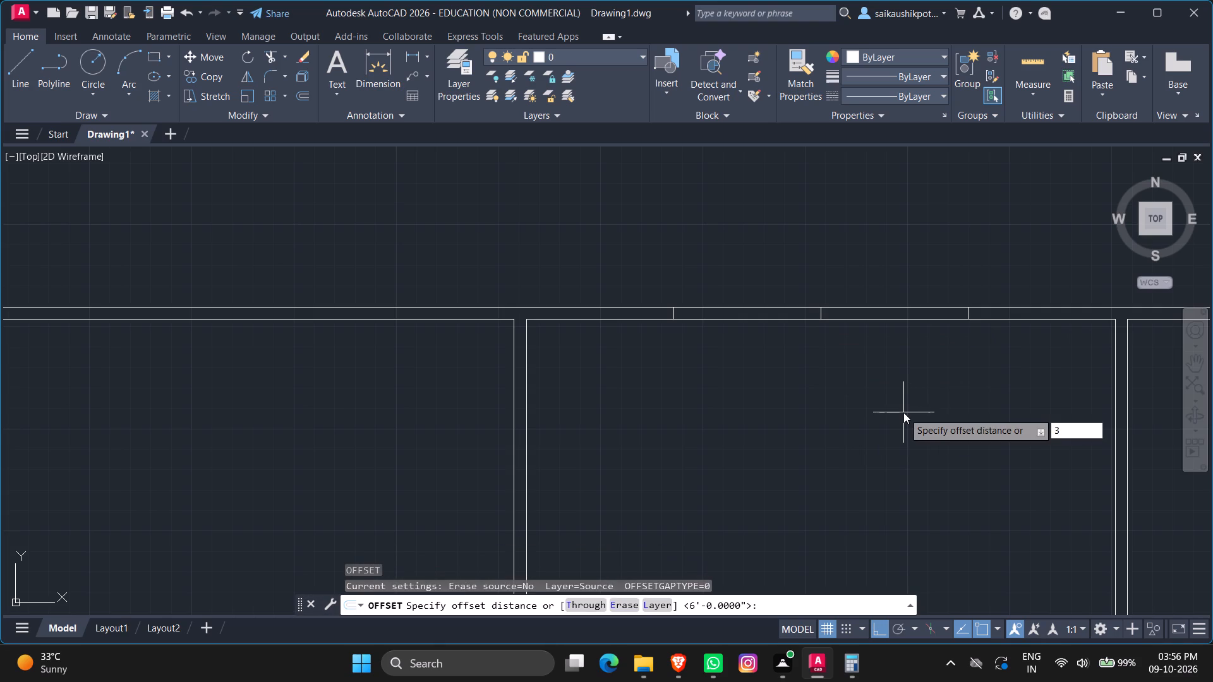
pyautogui.hotkey('shift', '"')
pyautogui.press('Return')
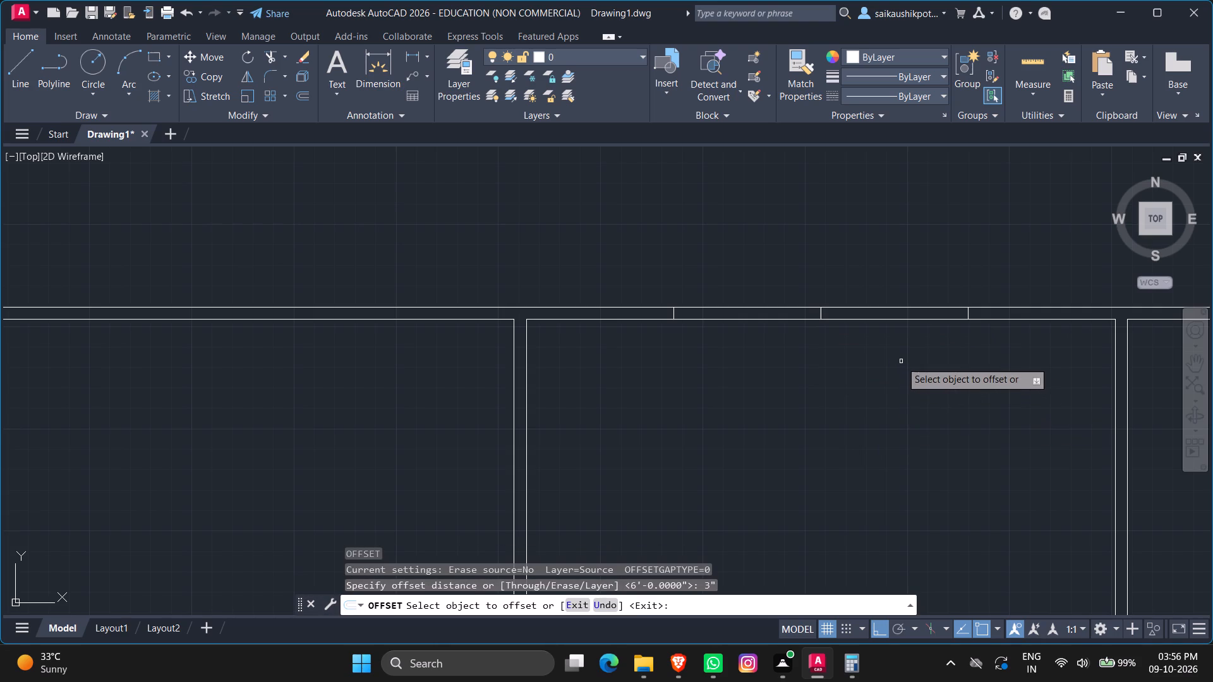
pyautogui.click(835, 319)
pyautogui.click(846, 295)
pyautogui.press('Escape')
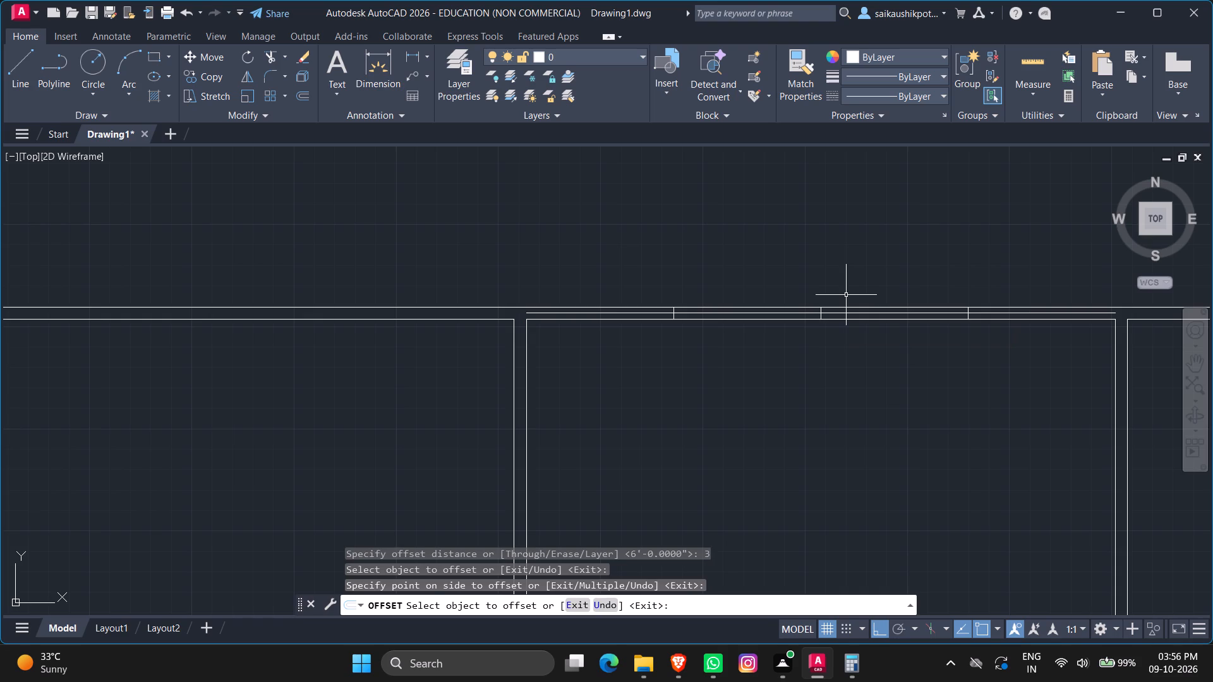
# Trim the offset line in the second room's north wall back to the window's west and east end marks.
pyautogui.write('TR')
pyautogui.press('Return')
pyautogui.press('Return')
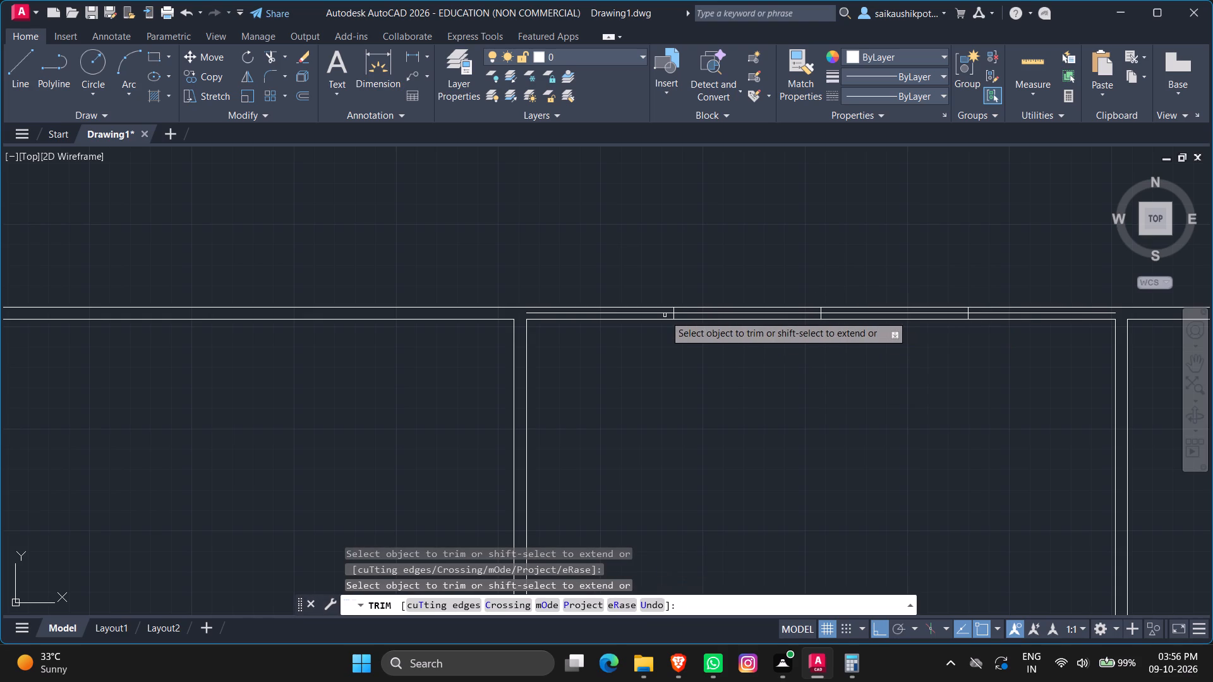
pyautogui.click(665, 315)
pyautogui.click(986, 314)
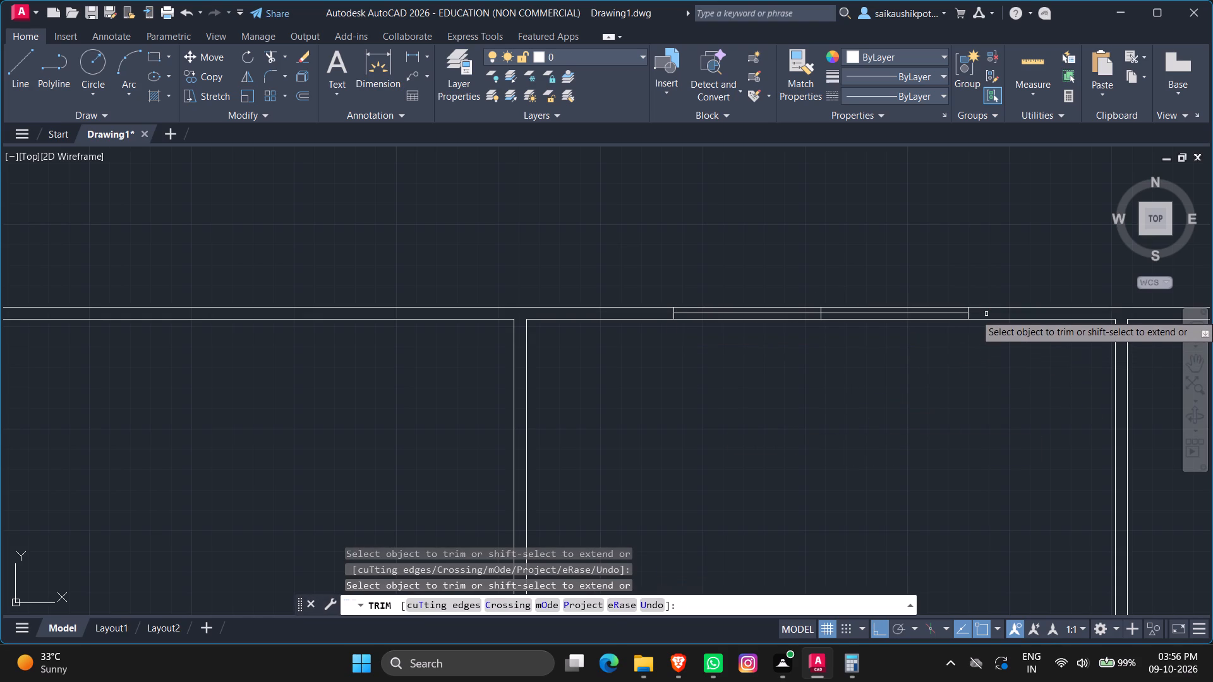
pyautogui.press('Escape')
pyautogui.press('Escape')
# Draw a short line across the north wall of the top row's third room from the east at its midpoint as the window's centre mark.
pyautogui.scroll(-3, 946, 385)
pyautogui.scroll(-1, 830, 400)
pyautogui.scroll(3, 726, 381)
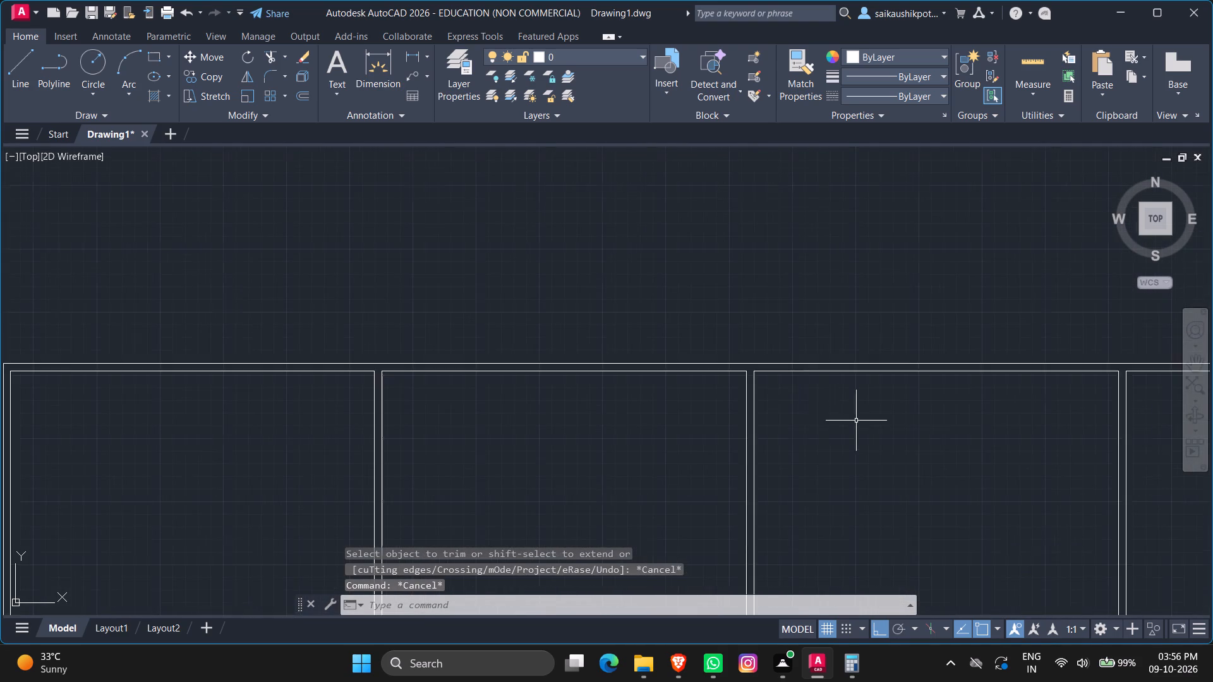
pyautogui.scroll(1, 856, 421)
pyautogui.scroll(-2, 857, 421)
pyautogui.press('l')
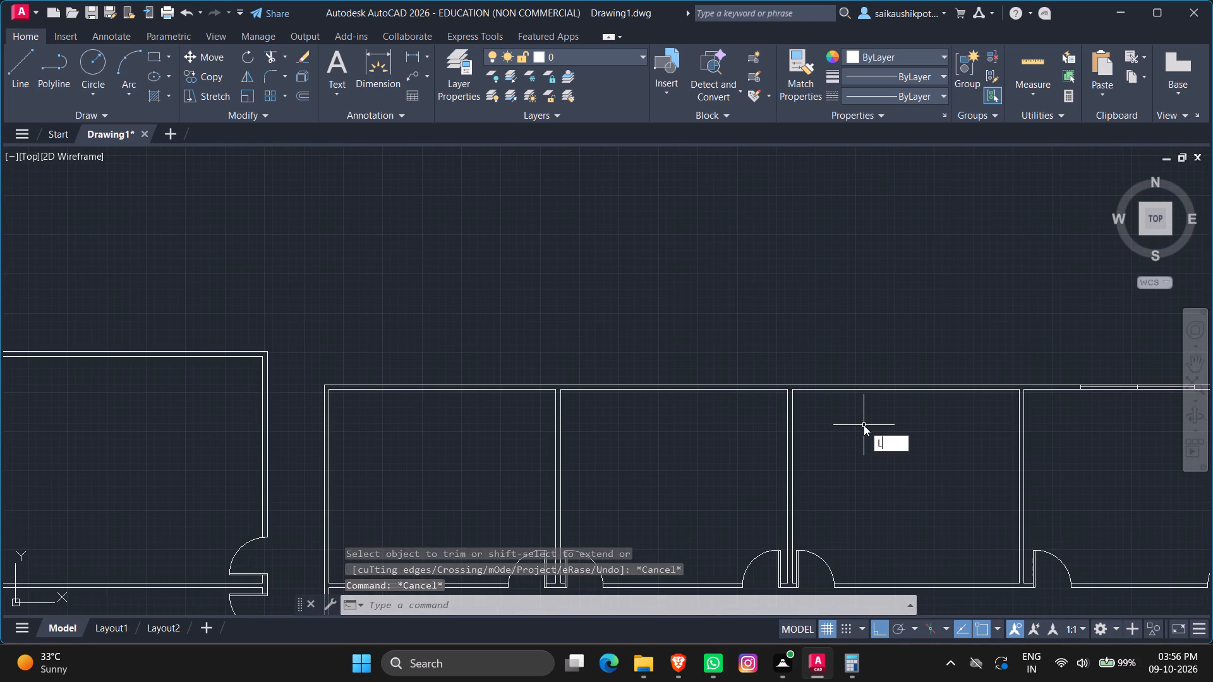
pyautogui.press('Return')
pyautogui.click(904, 388)
pyautogui.scroll(2, 904, 378)
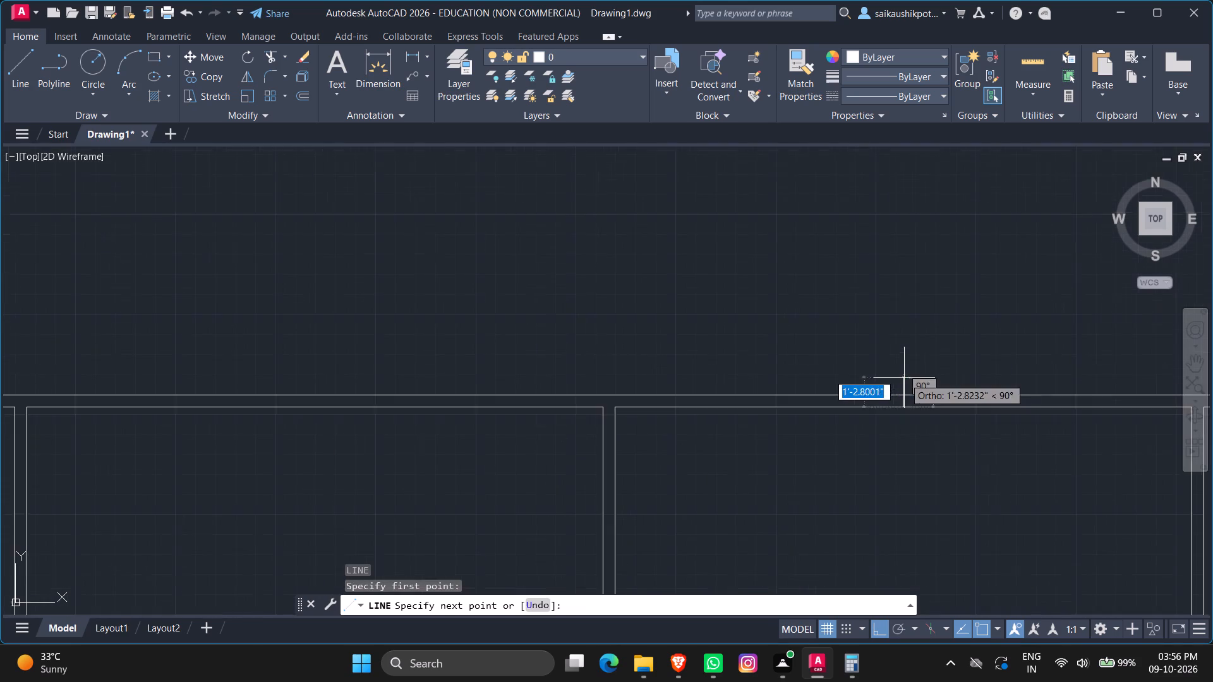
pyautogui.scroll(2, 916, 426)
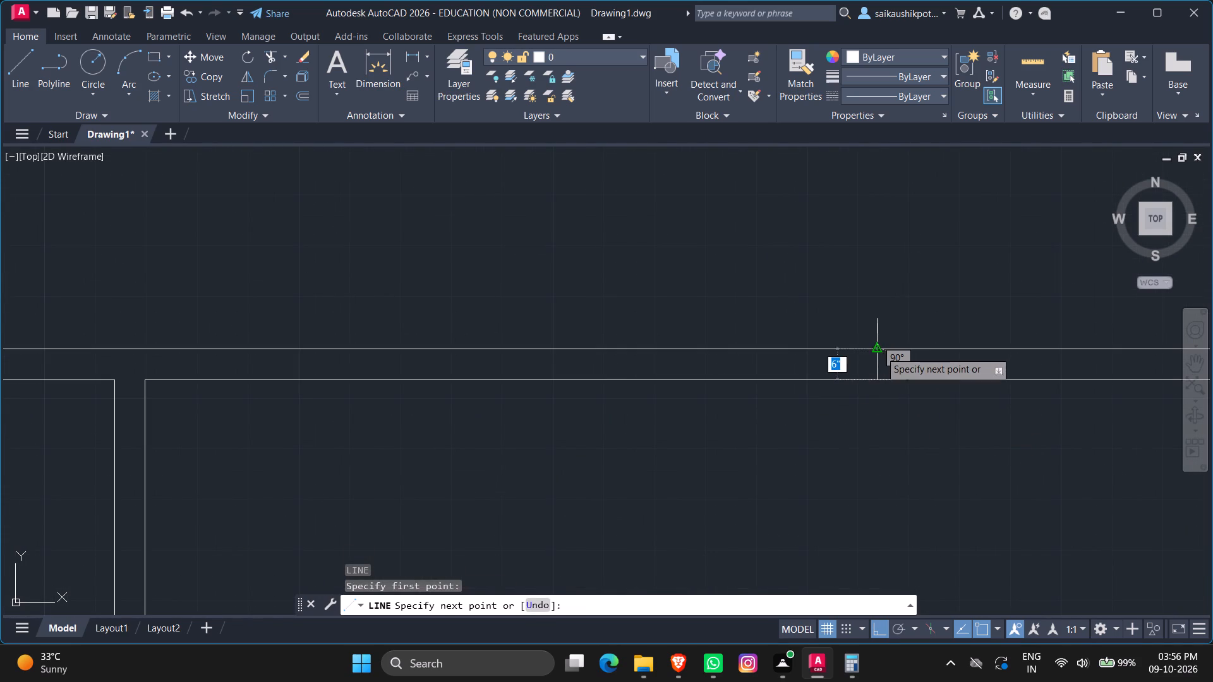
pyautogui.click(880, 351)
pyautogui.press('Escape')
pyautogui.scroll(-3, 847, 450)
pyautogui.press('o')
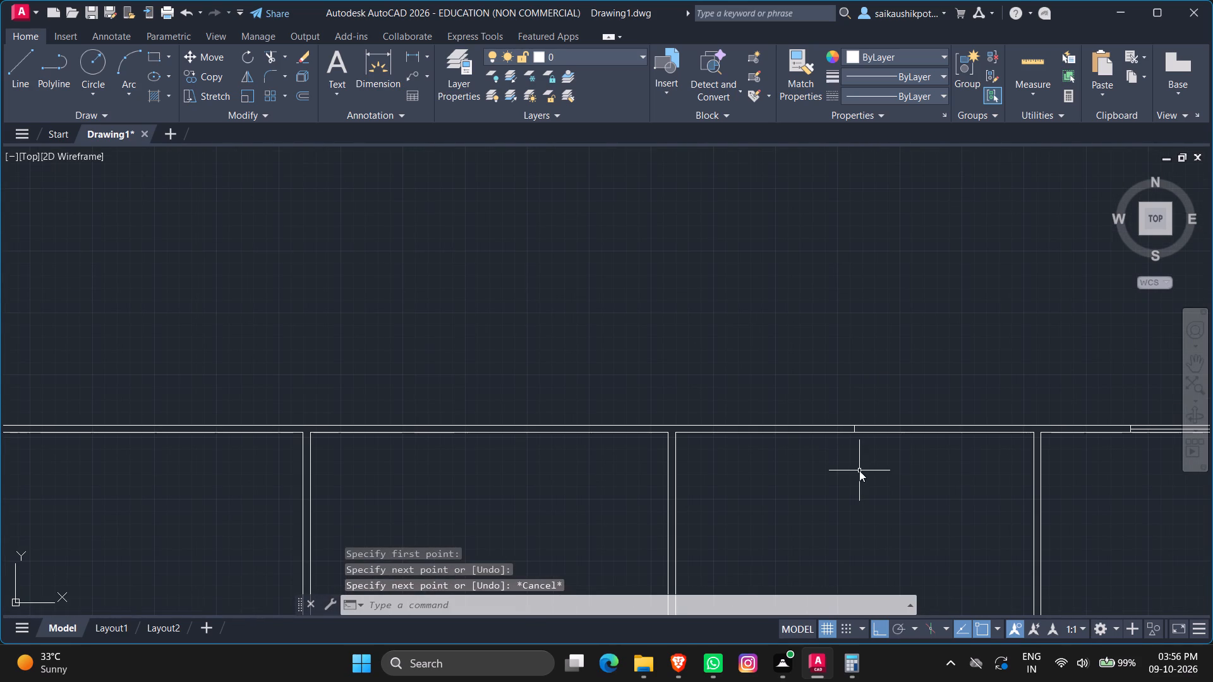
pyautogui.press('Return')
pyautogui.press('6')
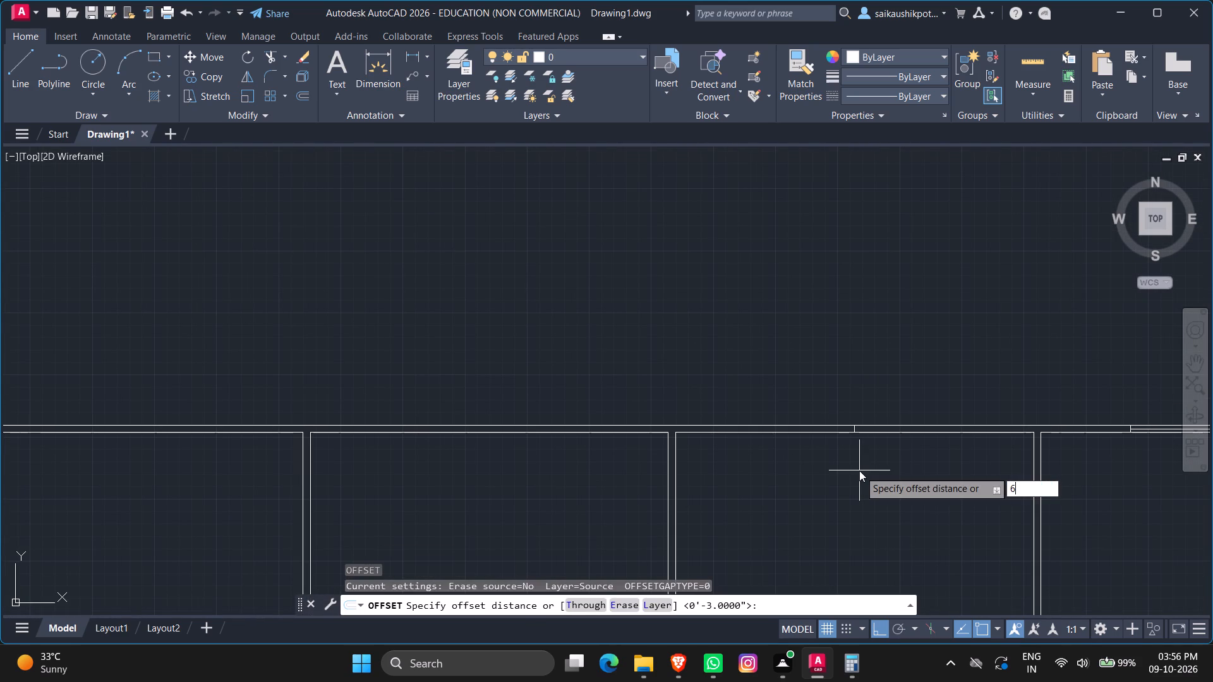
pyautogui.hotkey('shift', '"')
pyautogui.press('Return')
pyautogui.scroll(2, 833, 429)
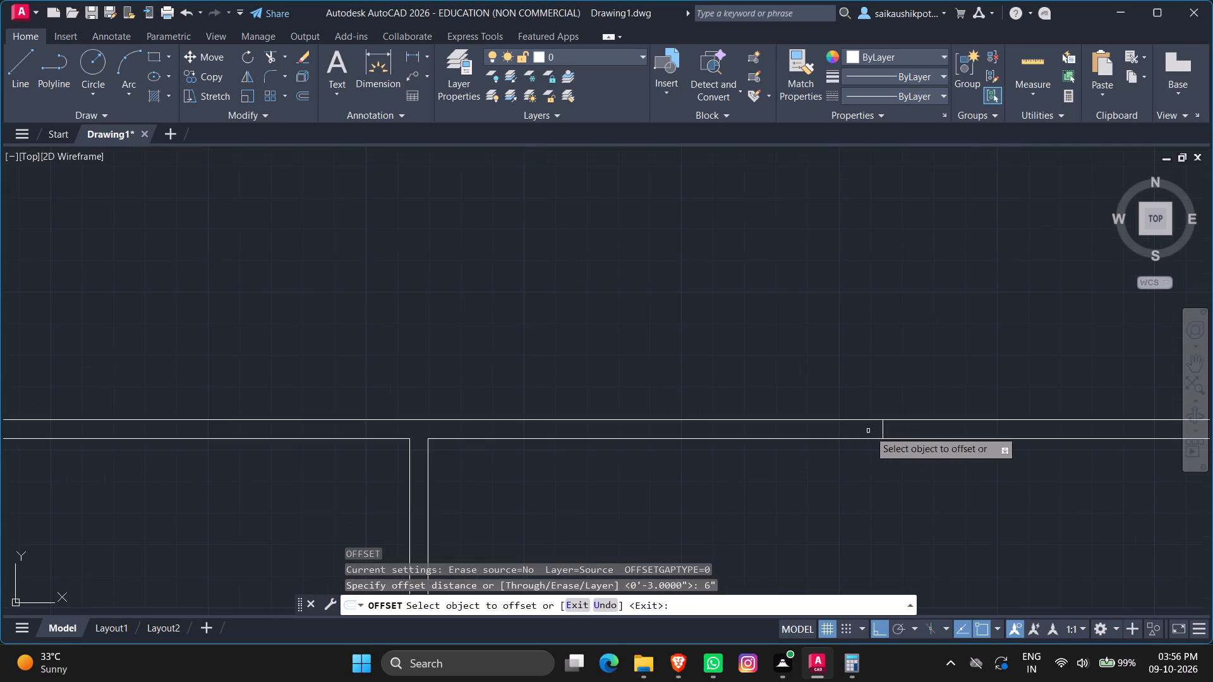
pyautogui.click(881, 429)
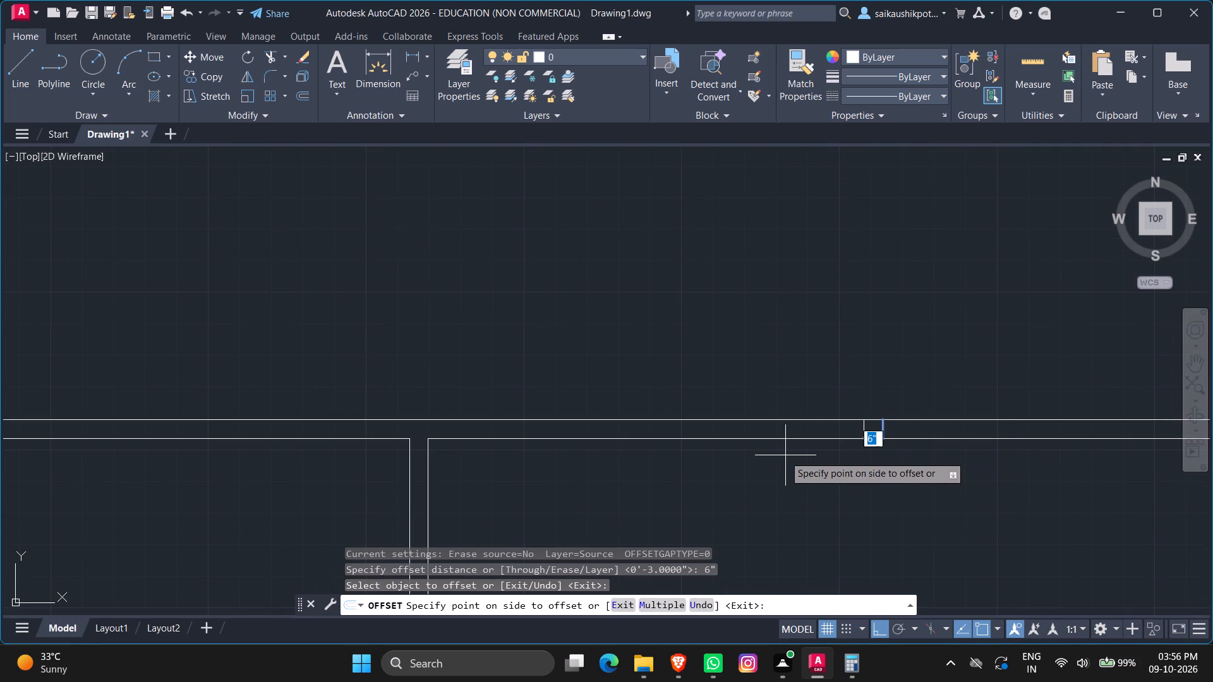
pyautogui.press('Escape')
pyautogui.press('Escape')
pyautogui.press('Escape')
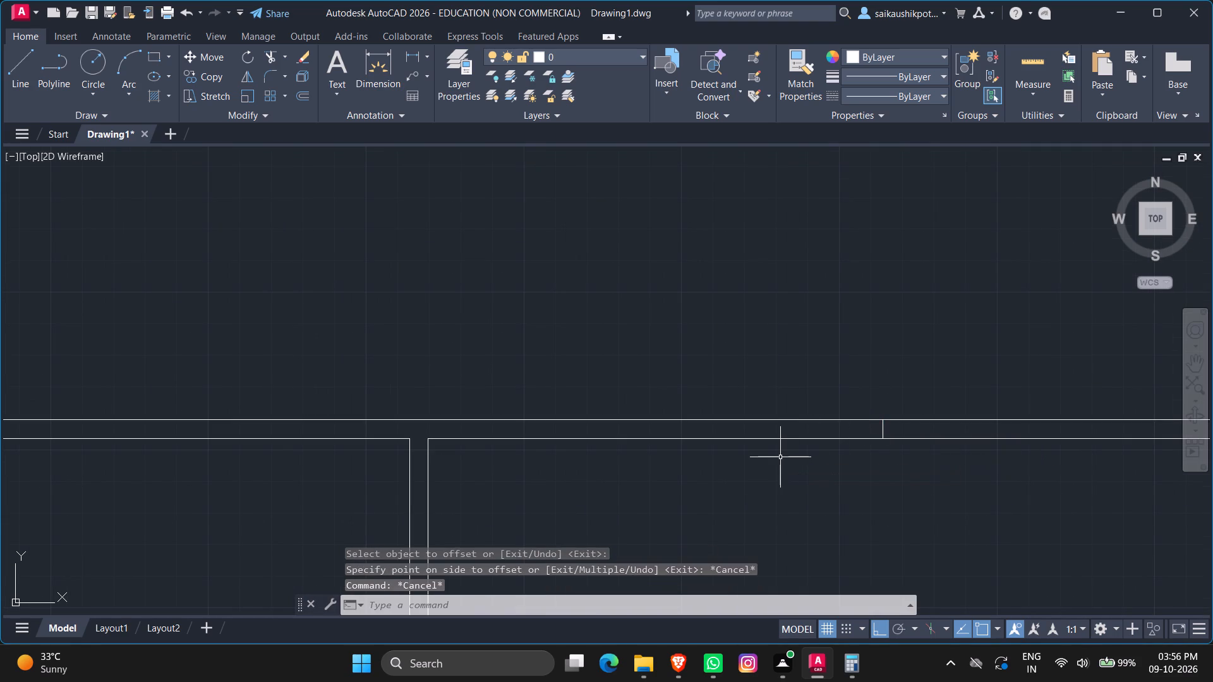
# Offset the midpoint mark in the third room's north wall by 6' to the west and to the east as window end marks.
pyautogui.press('o')
pyautogui.press('Return')
pyautogui.write("6'")
pyautogui.press('Insert')
pyautogui.press('Return')
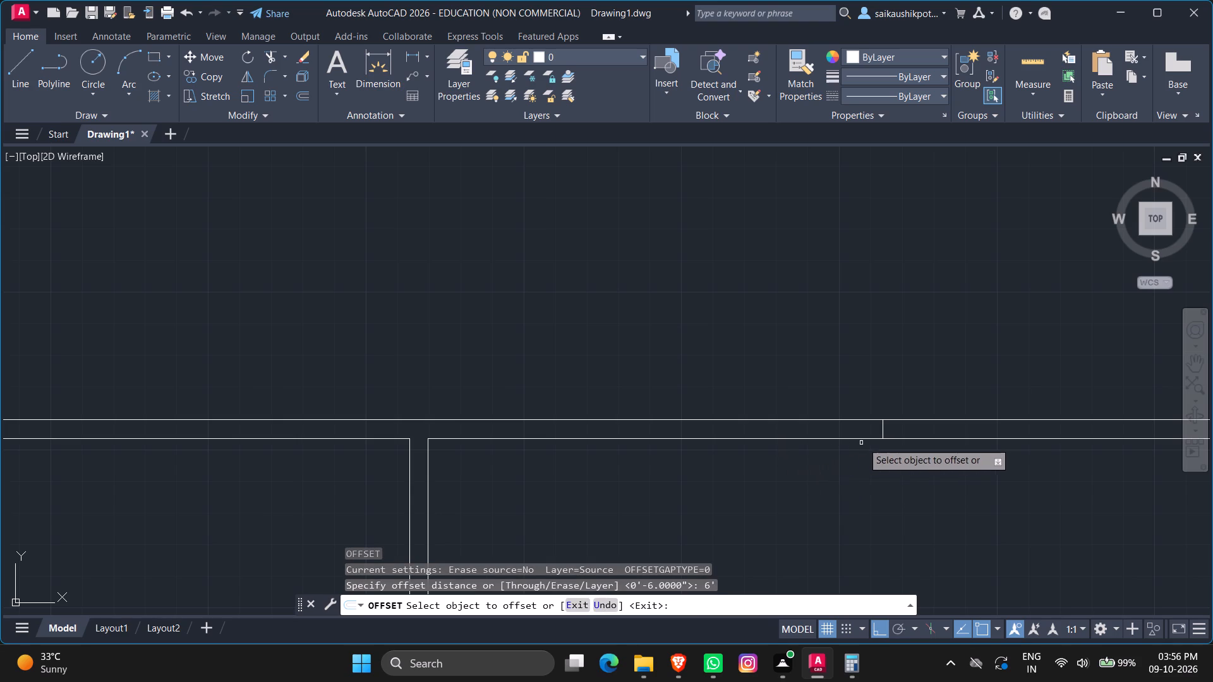
pyautogui.click(883, 432)
pyautogui.click(811, 458)
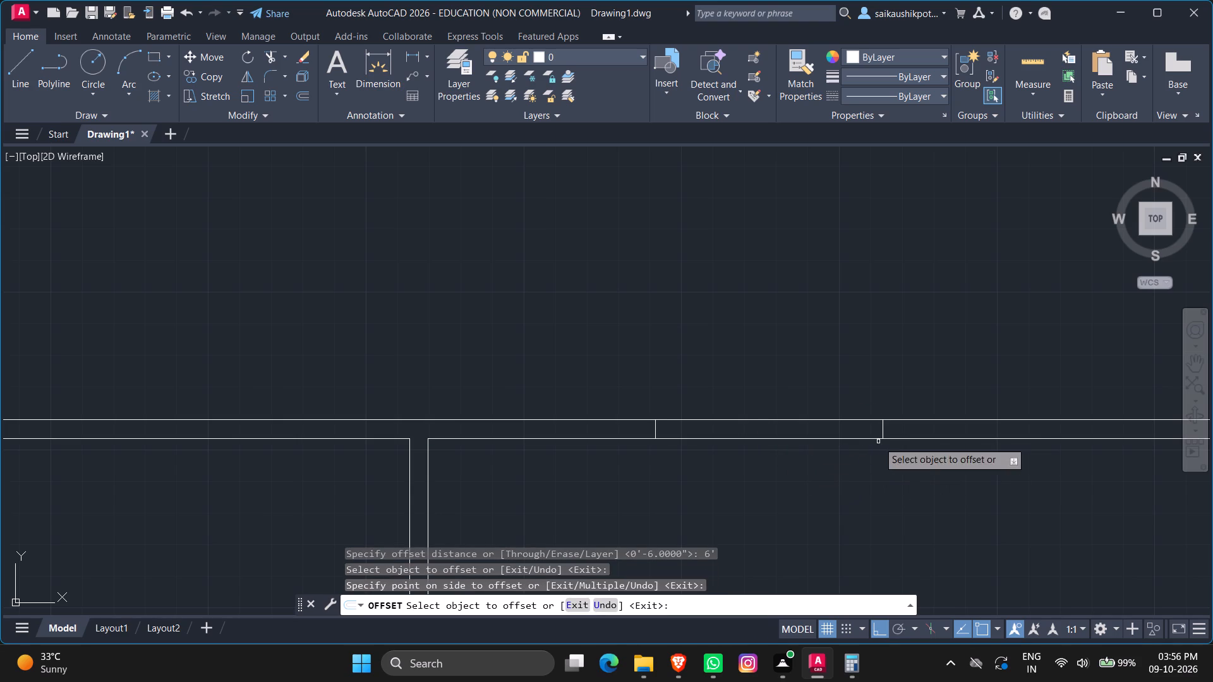
pyautogui.click(884, 428)
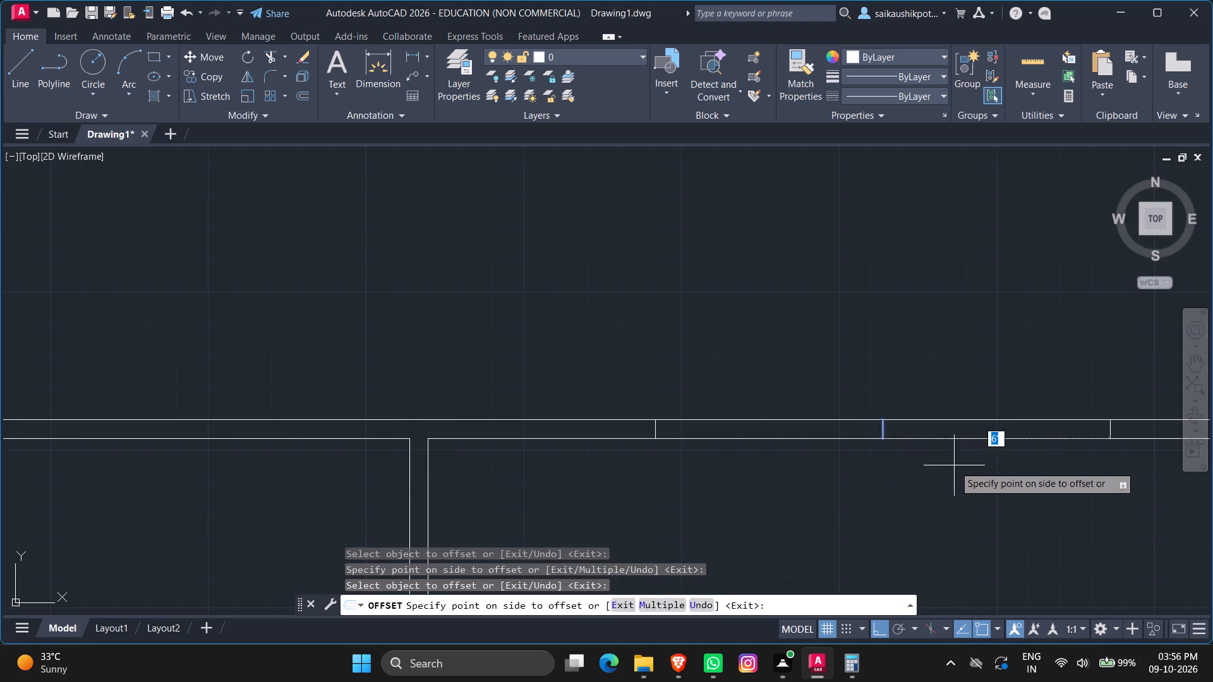
pyautogui.click(962, 476)
pyautogui.press('Escape')
pyautogui.press('Escape')
pyautogui.press('Escape')
pyautogui.press('Escape')
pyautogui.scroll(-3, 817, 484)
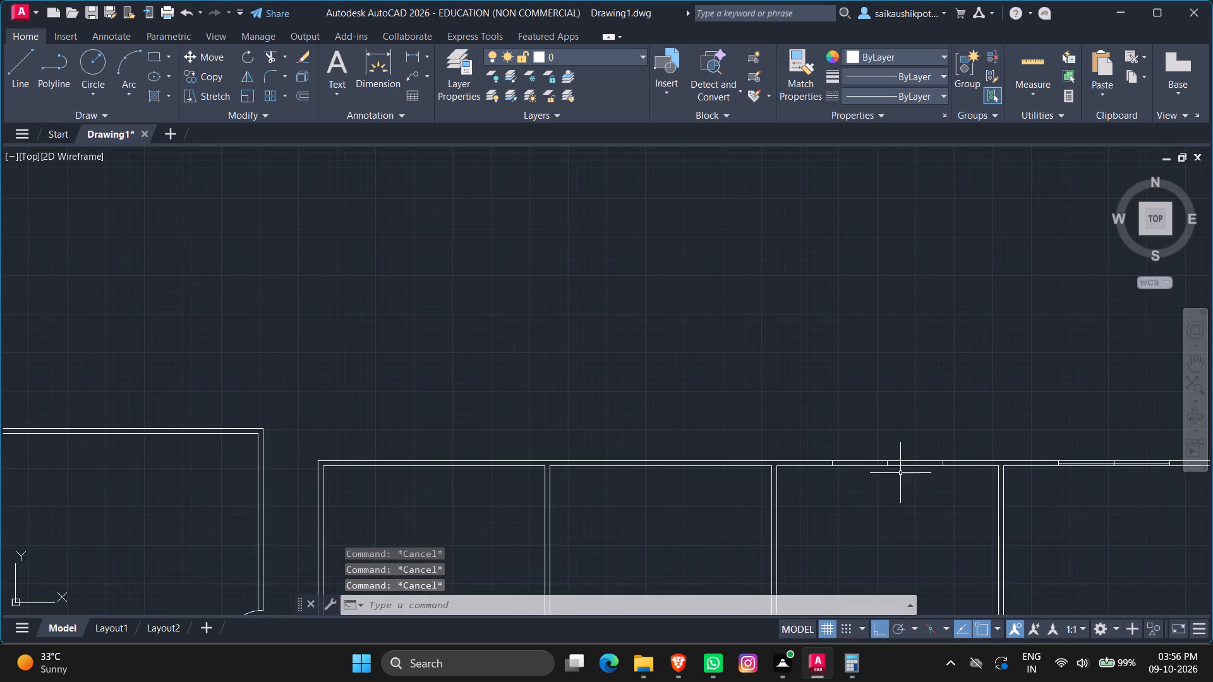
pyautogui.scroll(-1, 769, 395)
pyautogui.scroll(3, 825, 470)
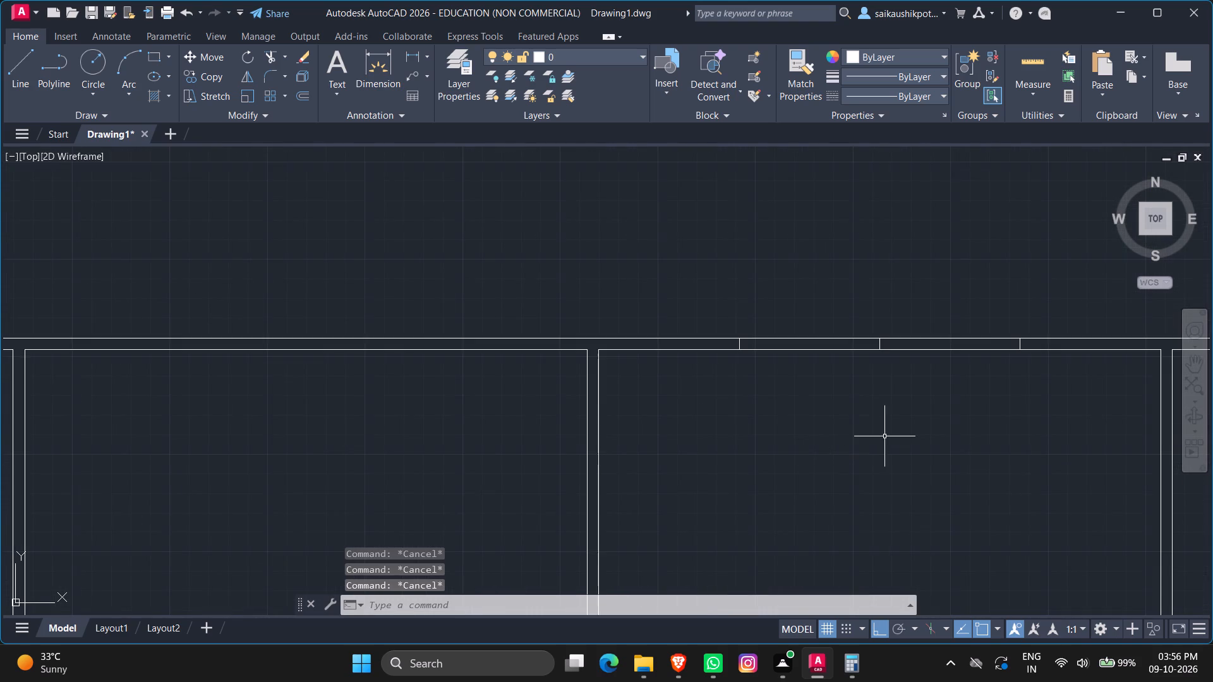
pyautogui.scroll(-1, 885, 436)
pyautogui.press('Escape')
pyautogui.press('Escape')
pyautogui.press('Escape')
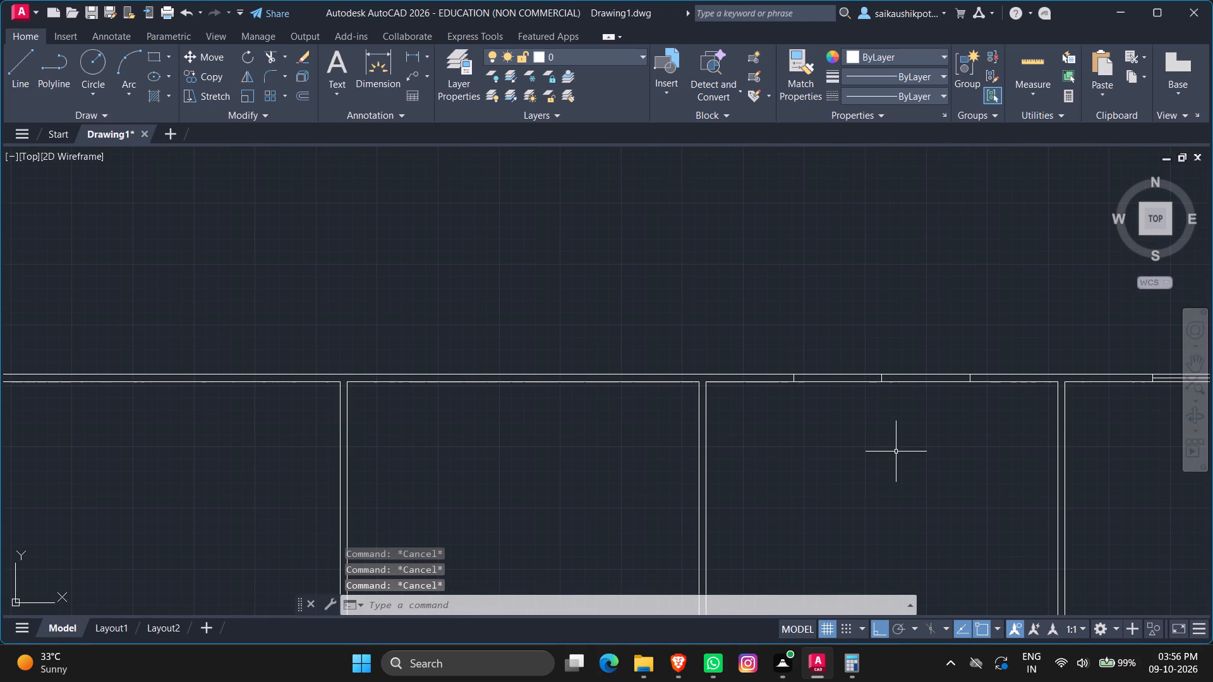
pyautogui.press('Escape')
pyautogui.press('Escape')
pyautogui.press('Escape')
# Offset the inner line of the third room's north wall 3" to the north as the window's centre line.
pyautogui.press('o')
pyautogui.press('Return')
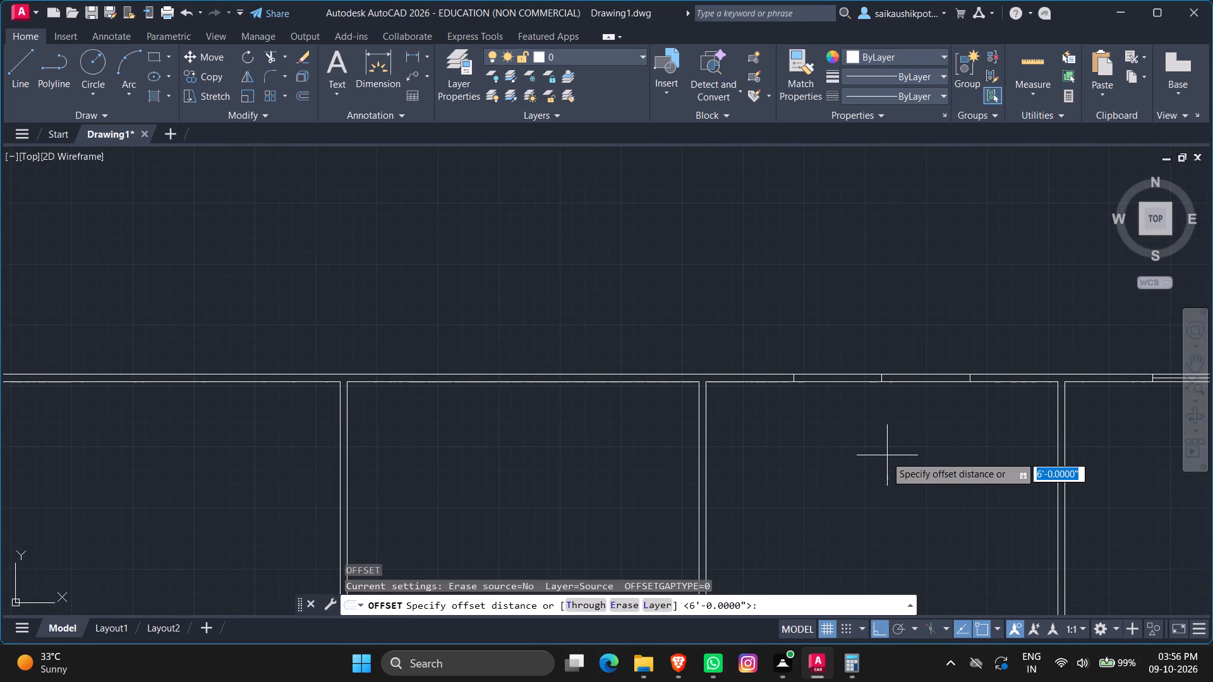
pyautogui.press('3')
pyautogui.hotkey('shift', '"')
pyautogui.press('Return')
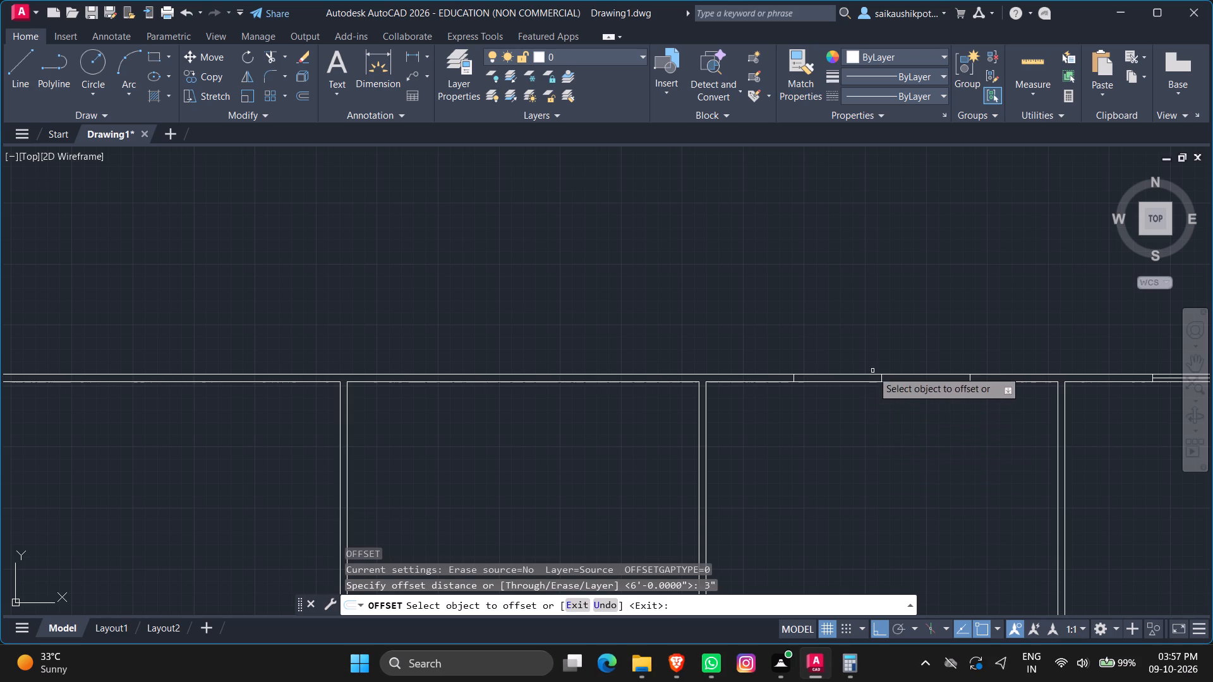
pyautogui.scroll(1, 873, 378)
pyautogui.click(857, 385)
pyautogui.click(860, 350)
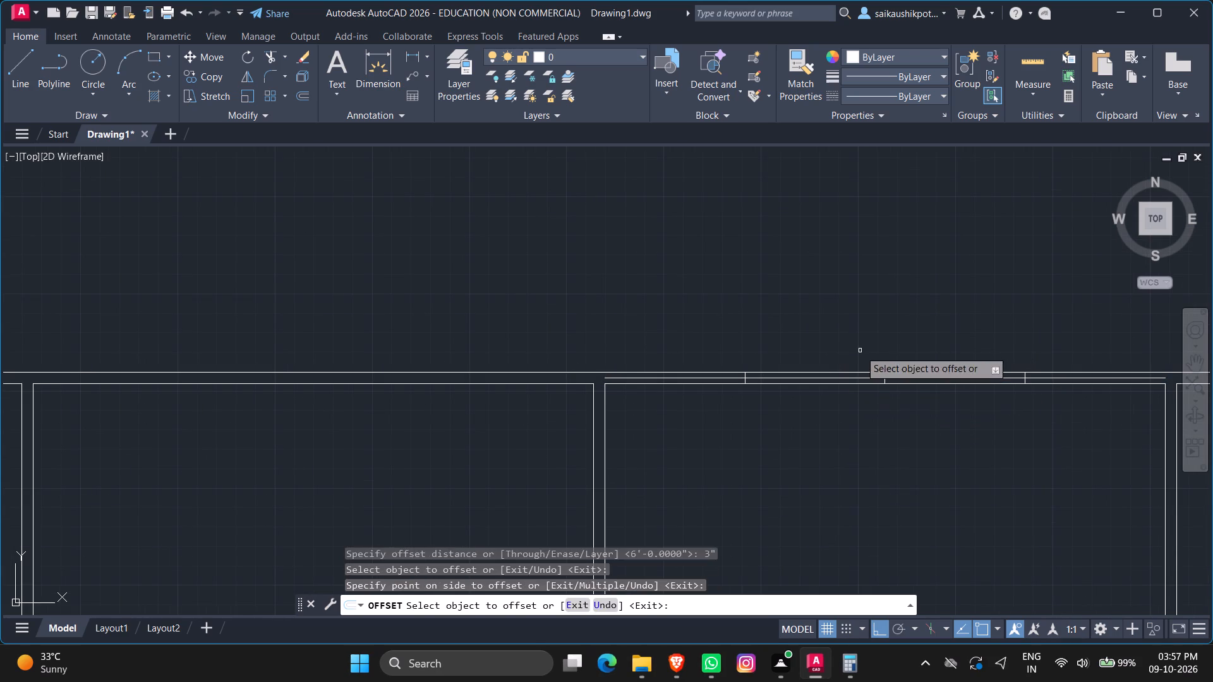
pyautogui.press('Escape')
pyautogui.press('Escape')
# Trim the offset line in the third room's north wall back to the window's west and east end marks.
pyautogui.write('TR')
pyautogui.press('Return')
pyautogui.press('Return')
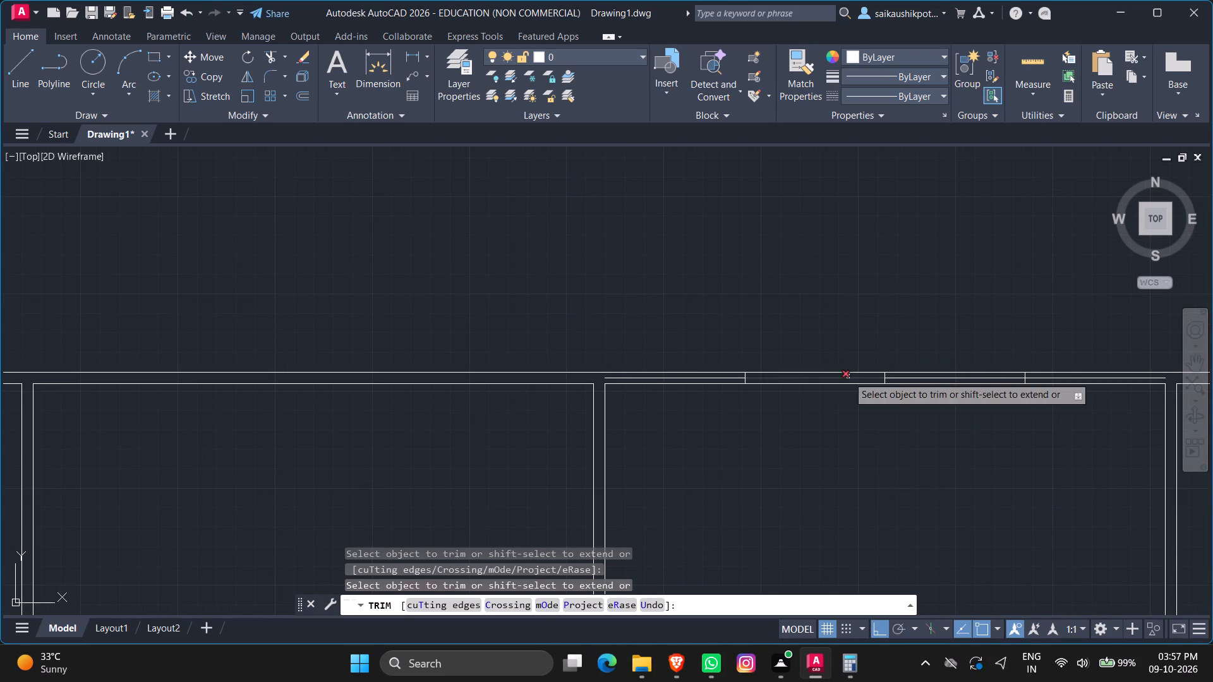
pyautogui.click(732, 377)
pyautogui.scroll(-2, 879, 463)
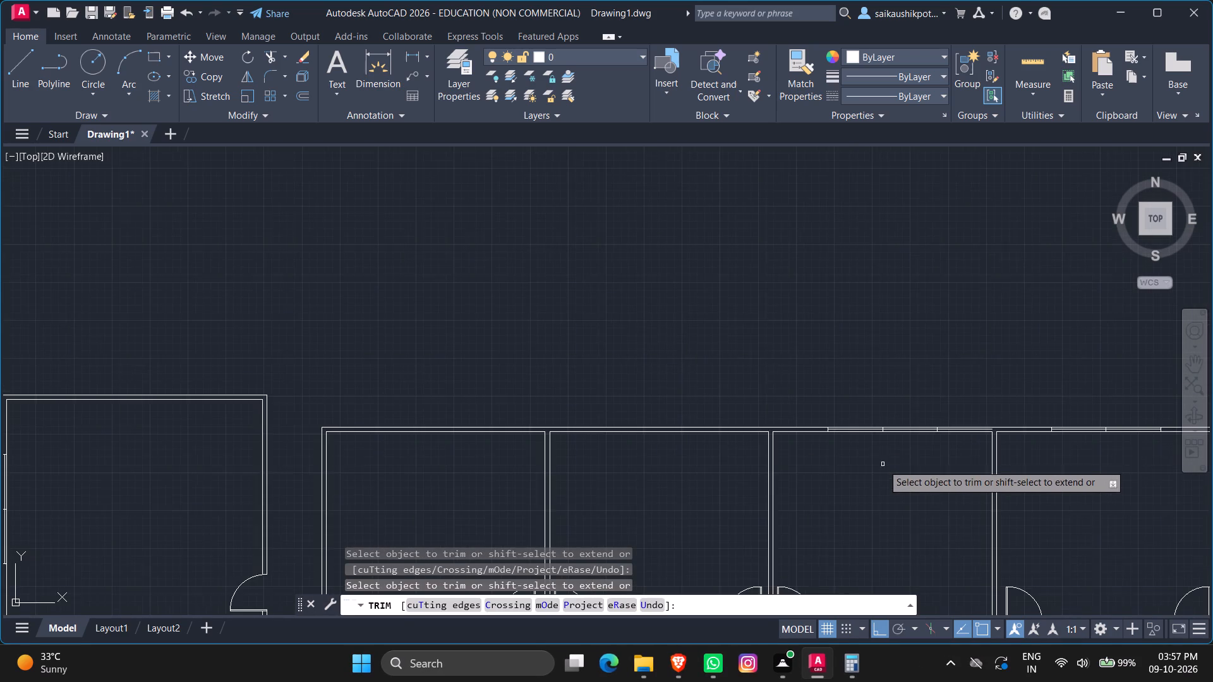
pyautogui.scroll(3, 937, 429)
pyautogui.click(936, 433)
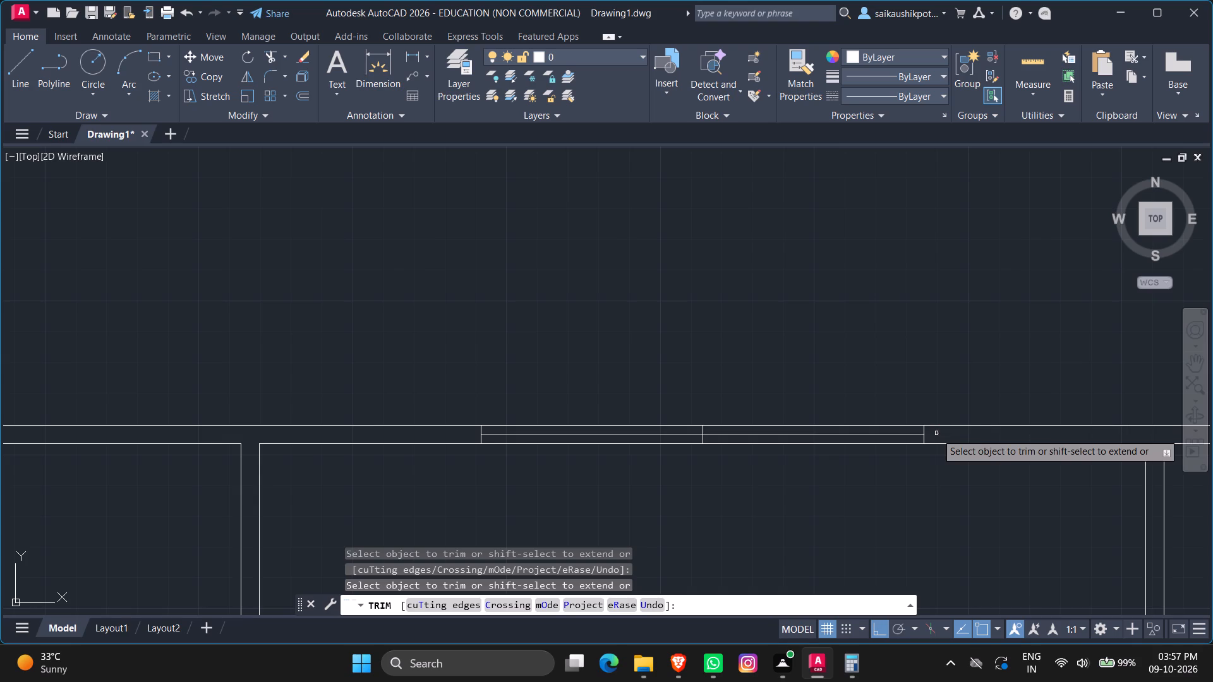
pyautogui.scroll(-6, 981, 445)
pyautogui.scroll(3, 857, 470)
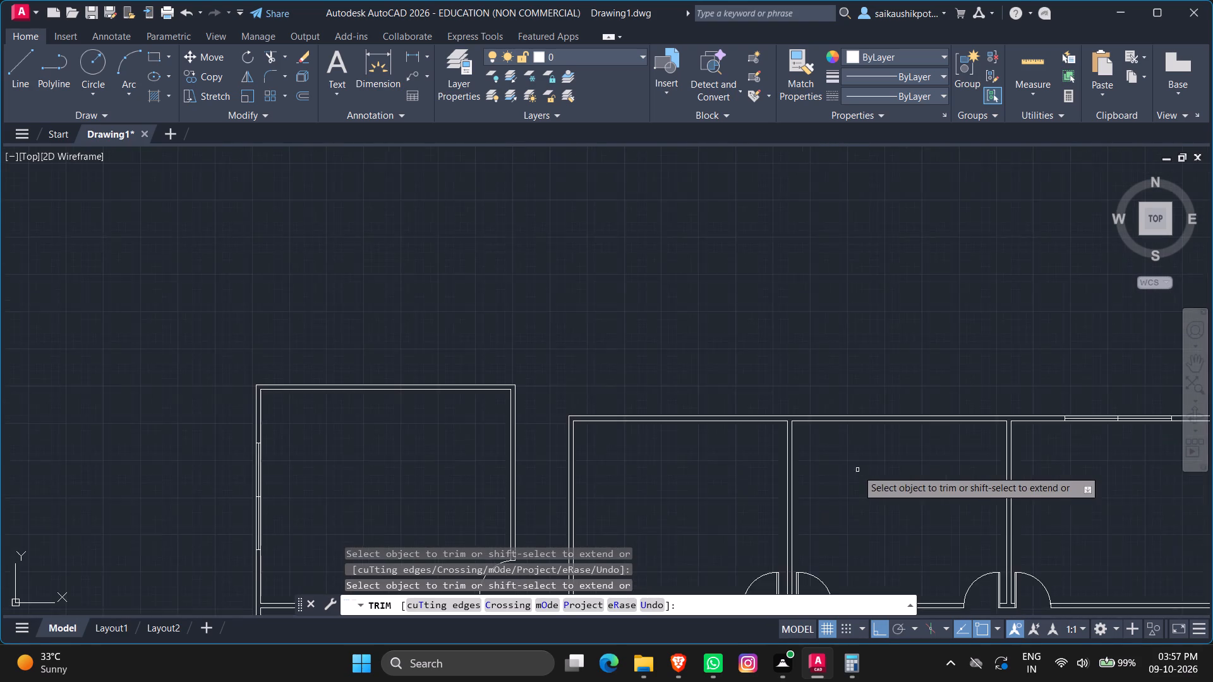
pyautogui.scroll(1, 857, 470)
pyautogui.press('Escape')
pyautogui.press('Escape')
# Draw a short line across the north wall of the top row's fourth room from the east at its midpoint as the window's centre mark.
pyautogui.press('l')
pyautogui.press('Return')
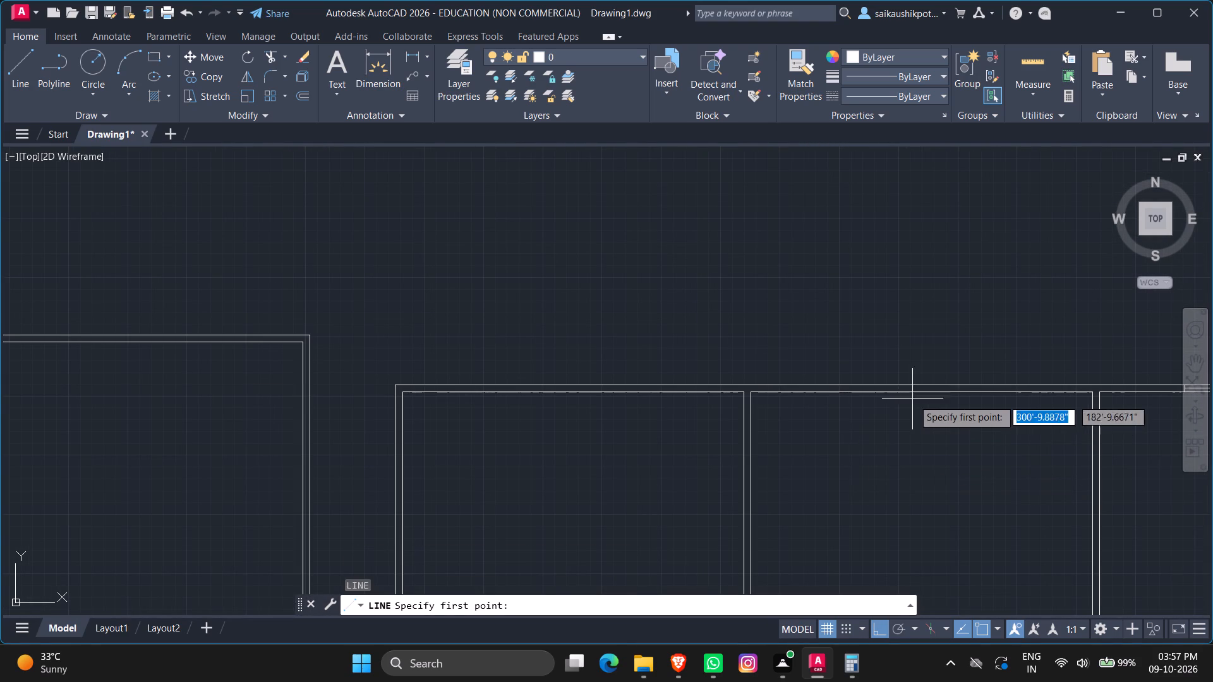
pyautogui.click(920, 391)
pyautogui.scroll(3, 919, 381)
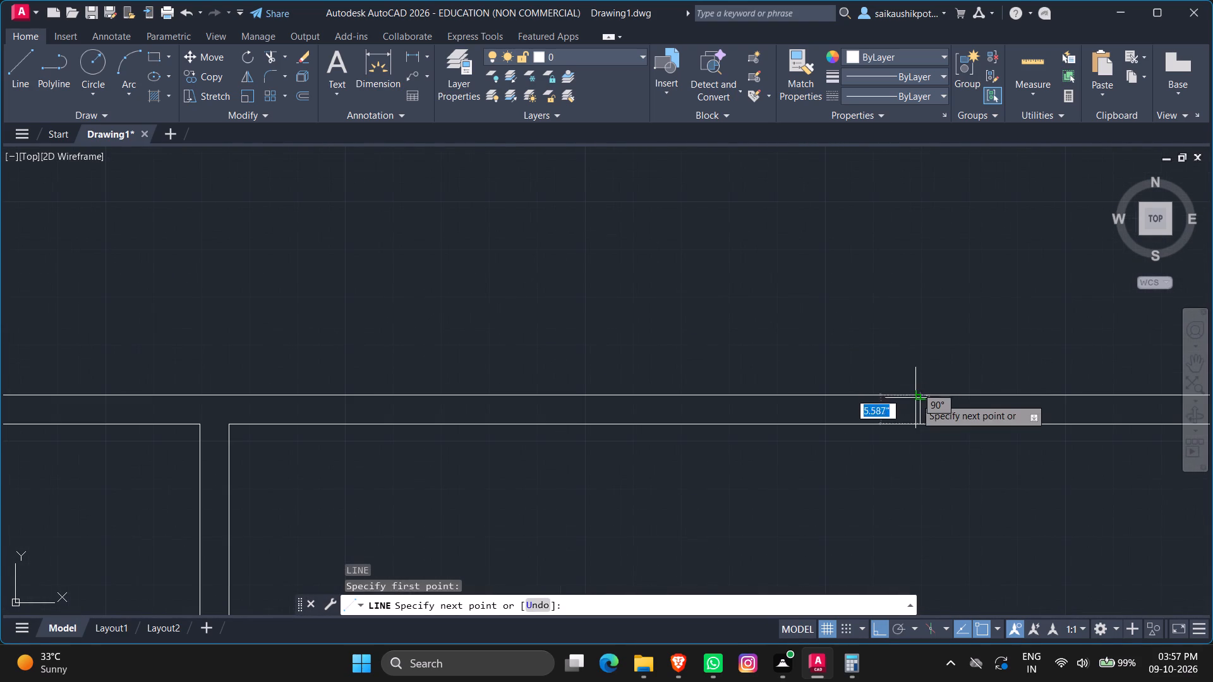
pyautogui.click(919, 394)
pyautogui.press('Escape')
pyautogui.press('Escape')
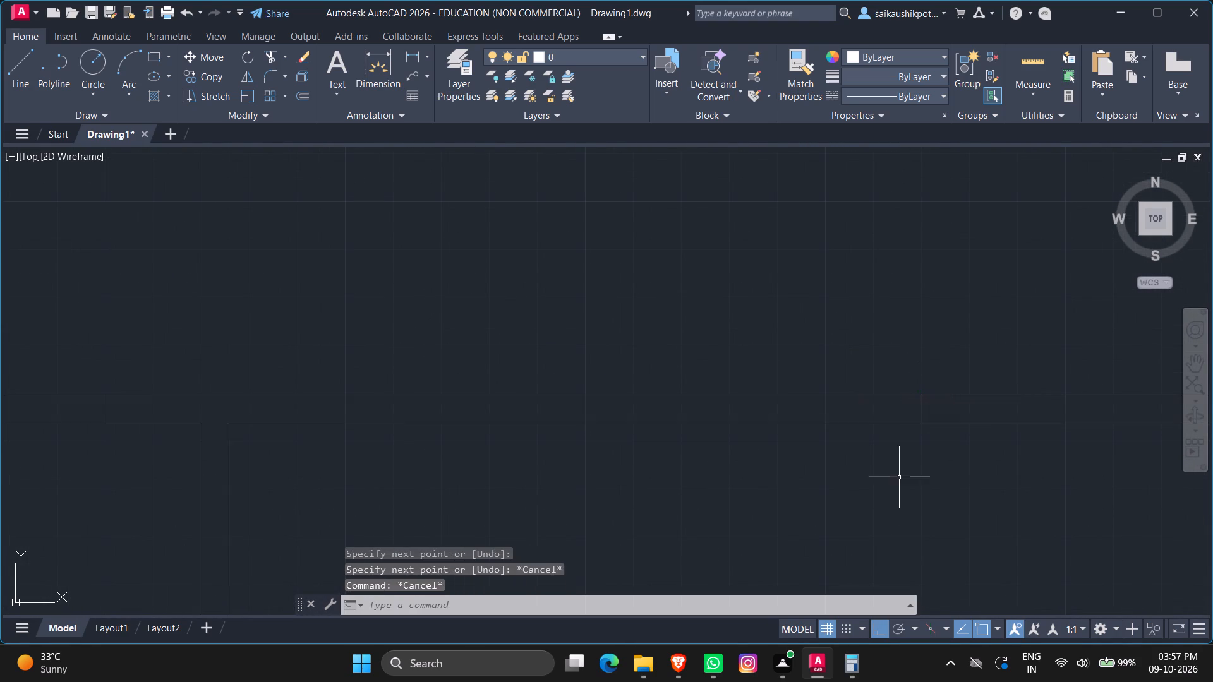
pyautogui.press('Escape')
# Offset the midpoint mark in the fourth room's north wall by 6' to the west and to the east as window end marks.
pyautogui.press('o')
pyautogui.press('Return')
pyautogui.press('6')
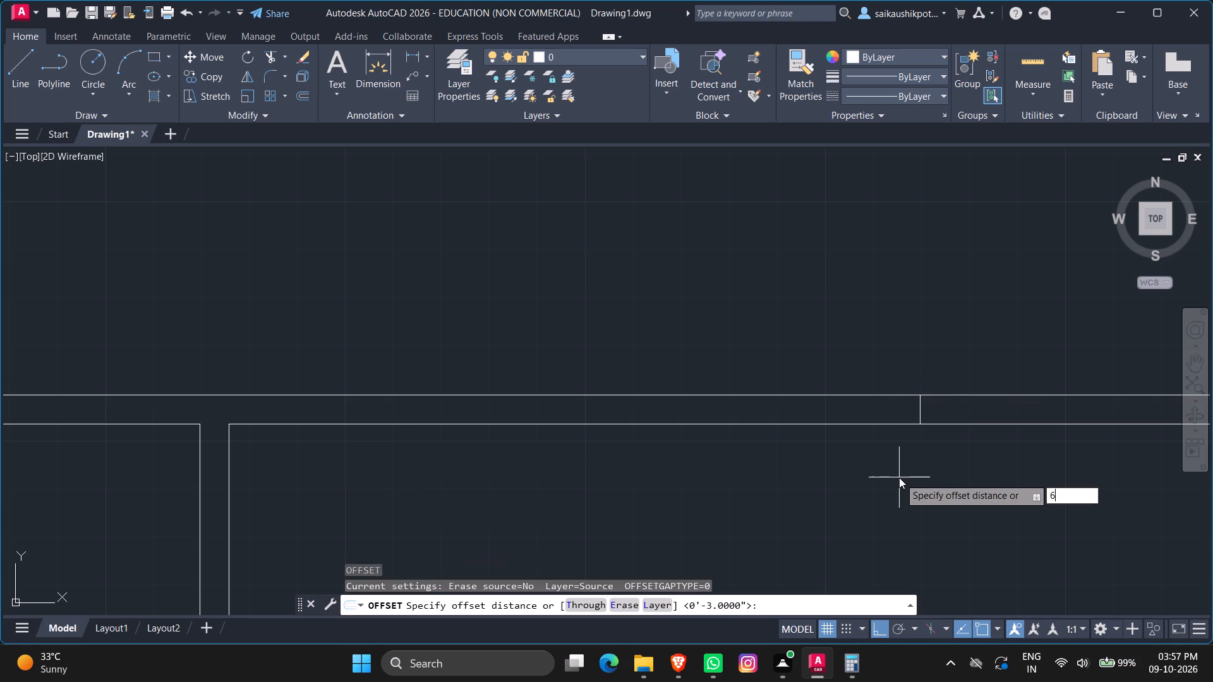
pyautogui.press("'")
pyautogui.press('Return')
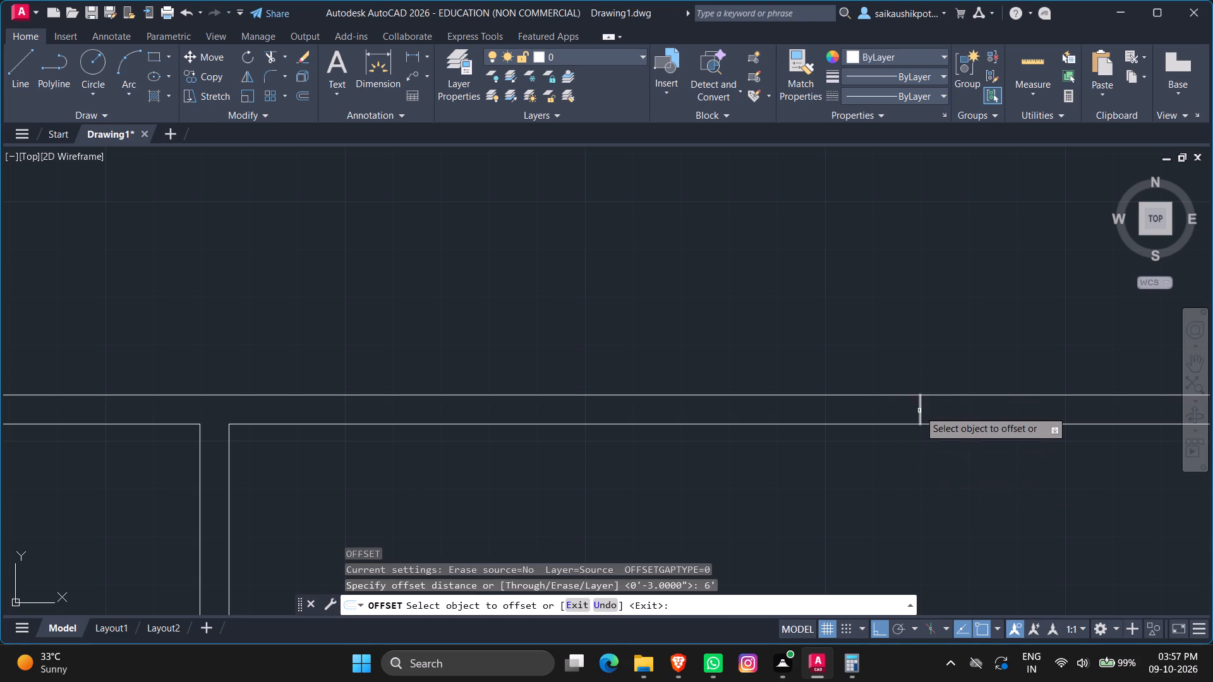
pyautogui.click(921, 412)
pyautogui.click(823, 443)
pyautogui.scroll(-1, 823, 443)
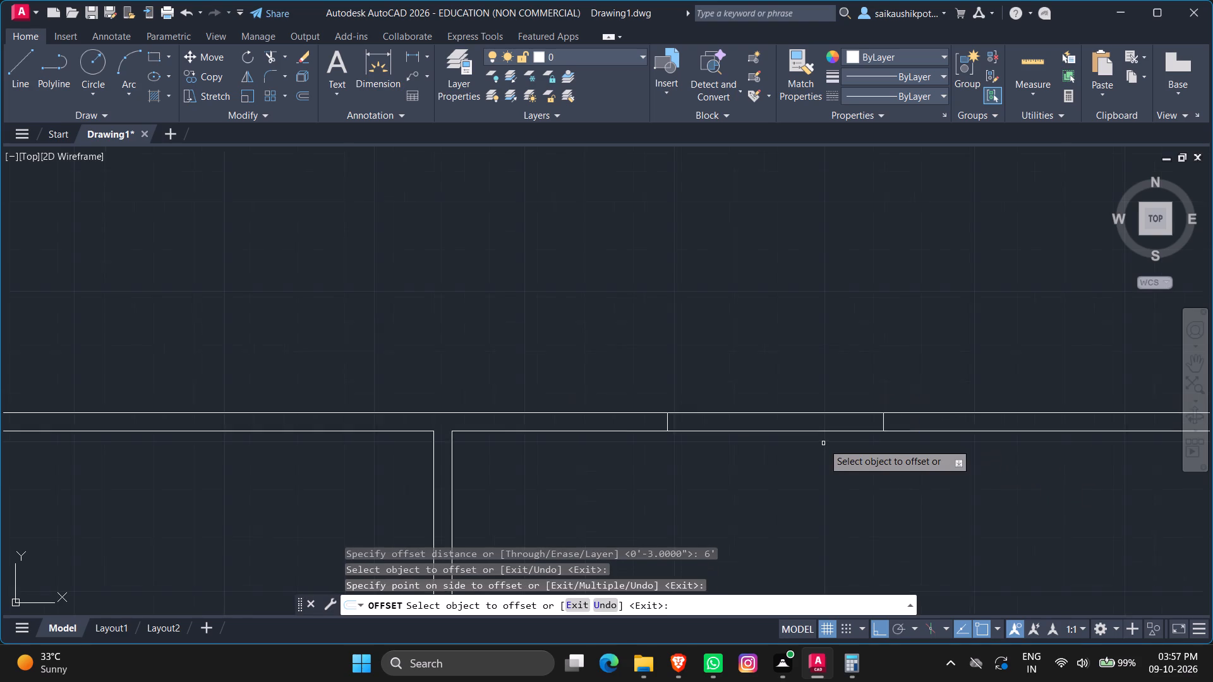
pyautogui.scroll(-2, 823, 443)
pyautogui.scroll(2, 852, 440)
pyautogui.doubleClick(835, 427)
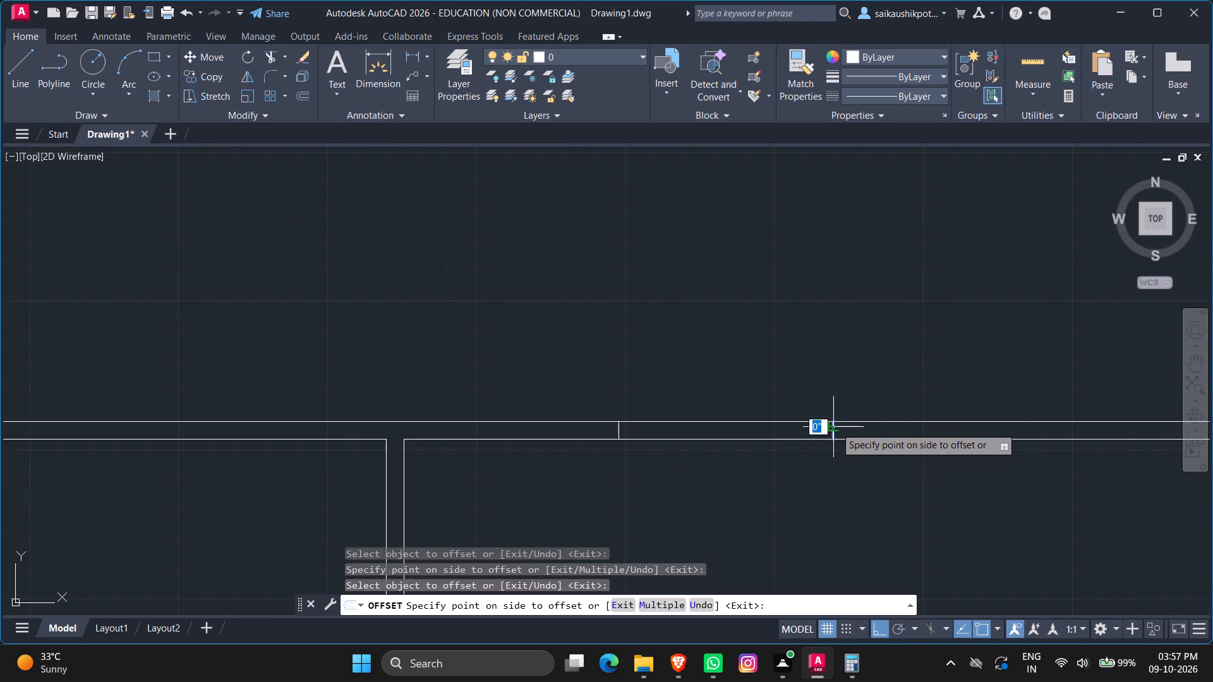
pyautogui.click(934, 480)
pyautogui.press('Escape')
pyautogui.press('Escape')
pyautogui.press('Escape')
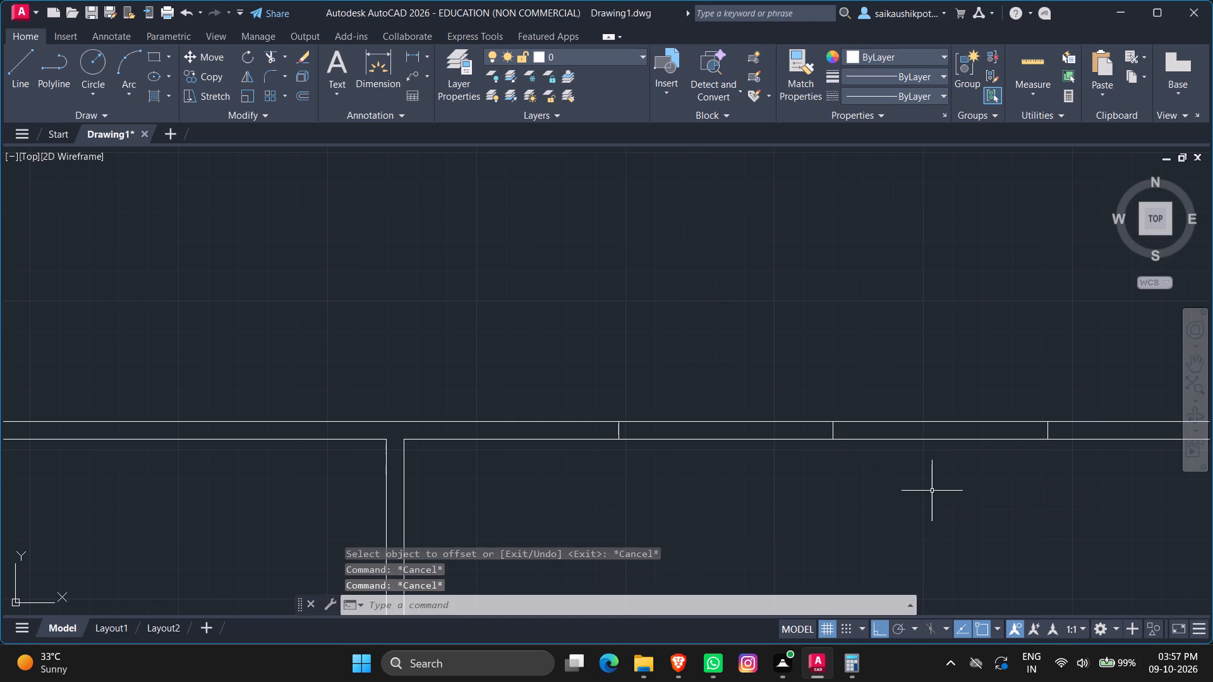
# Offset the inner line of the fourth room's north wall 3" to the north as the window's centre line.
pyautogui.press('o')
pyautogui.press('Return')
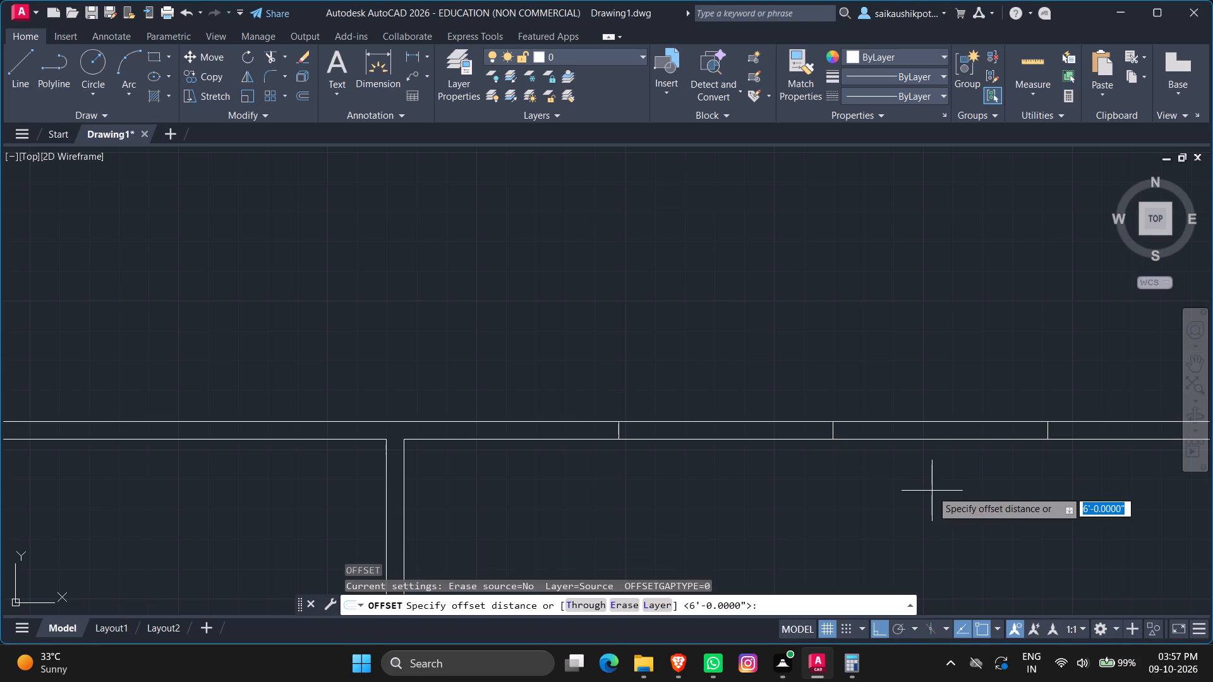
pyautogui.press('3')
pyautogui.hotkey('shift', '"')
pyautogui.press('Return')
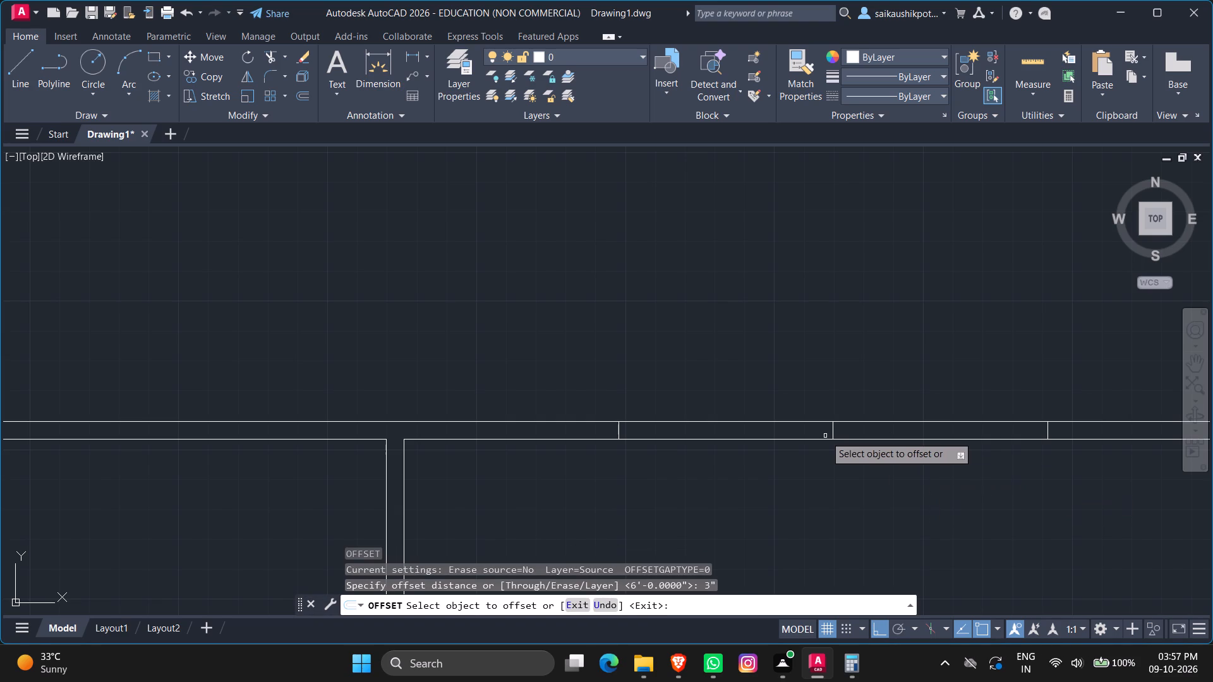
pyautogui.click(818, 439)
pyautogui.click(818, 412)
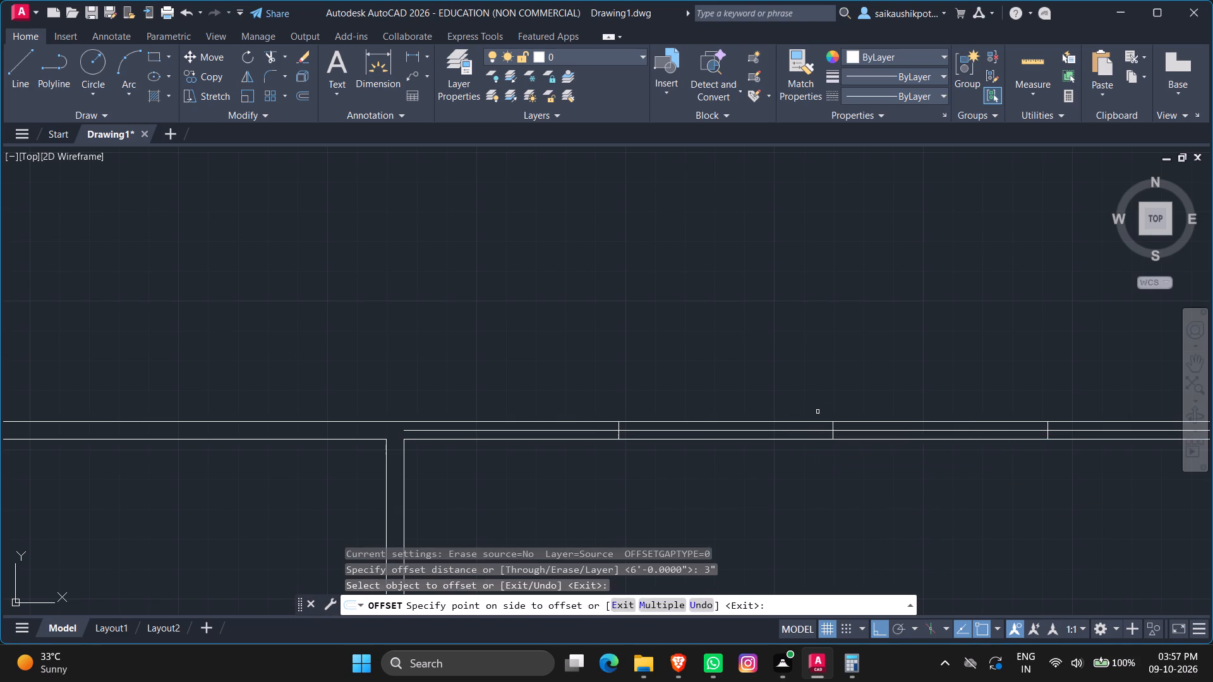
pyautogui.press('Escape')
pyautogui.press('Escape')
# Trim the offset line in the fourth room's north wall back to the window's west and east end marks.
pyautogui.write('TR')
pyautogui.press('Return')
pyautogui.press('Return')
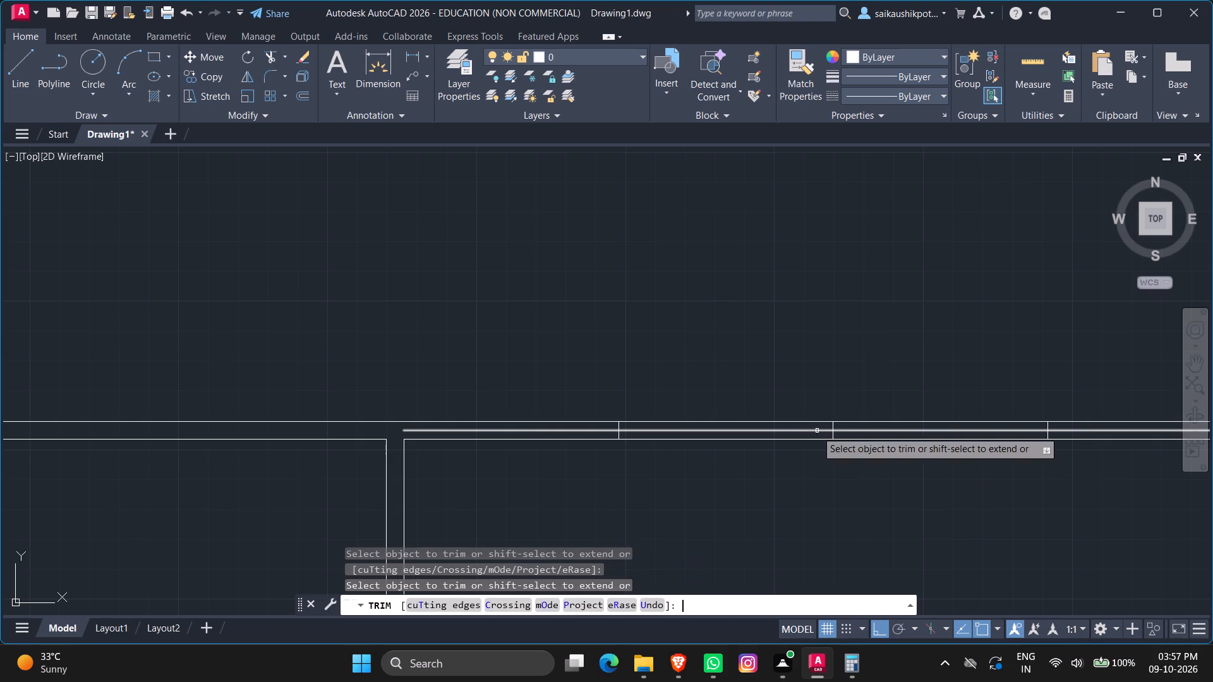
pyautogui.click(588, 428)
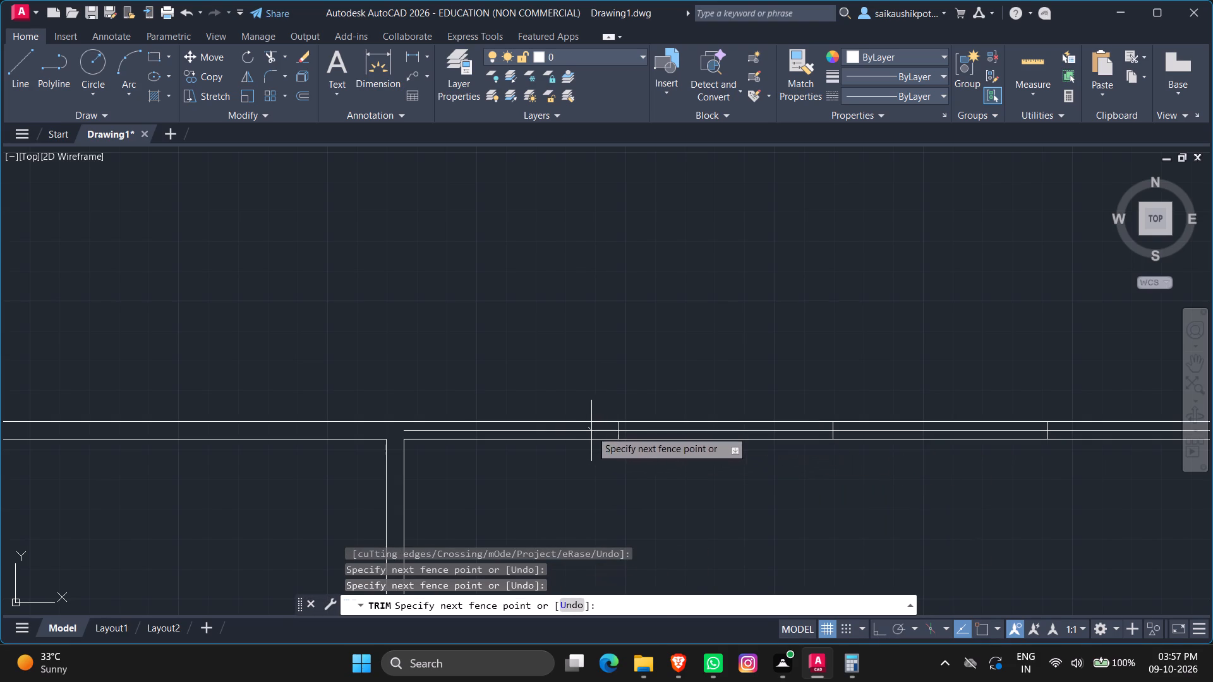
pyautogui.click(593, 432)
pyautogui.scroll(-2, 541, 487)
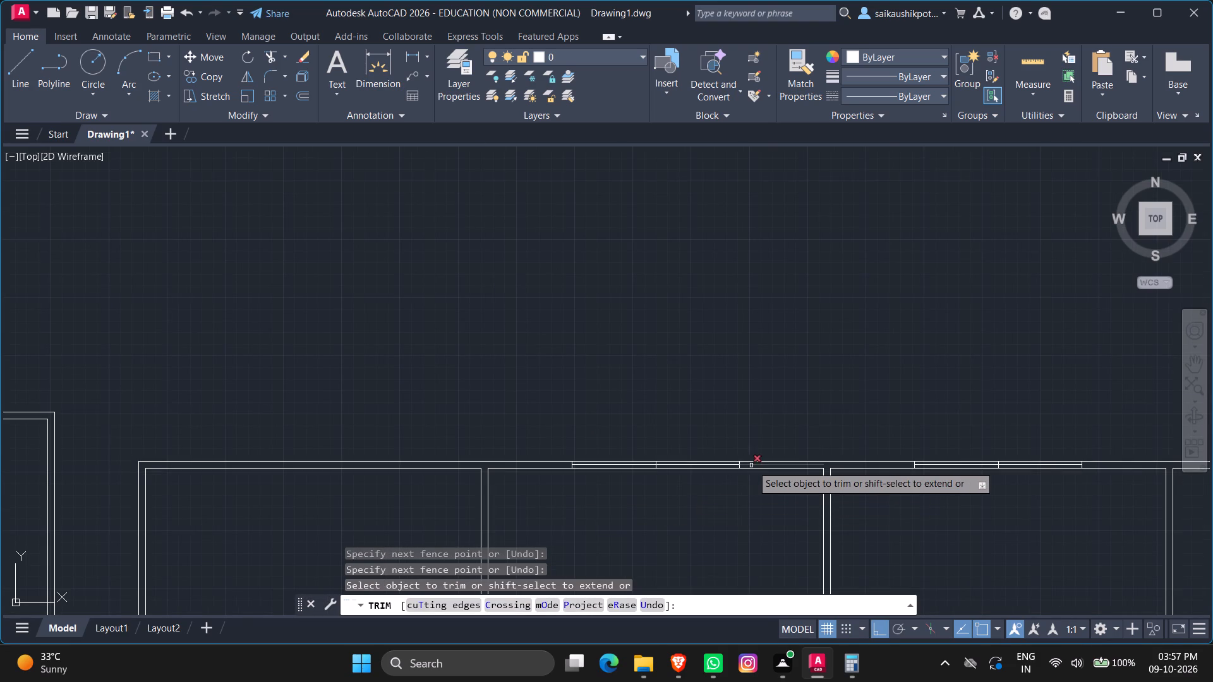
pyautogui.scroll(2, 752, 465)
pyautogui.click(752, 465)
pyautogui.scroll(-6, 837, 498)
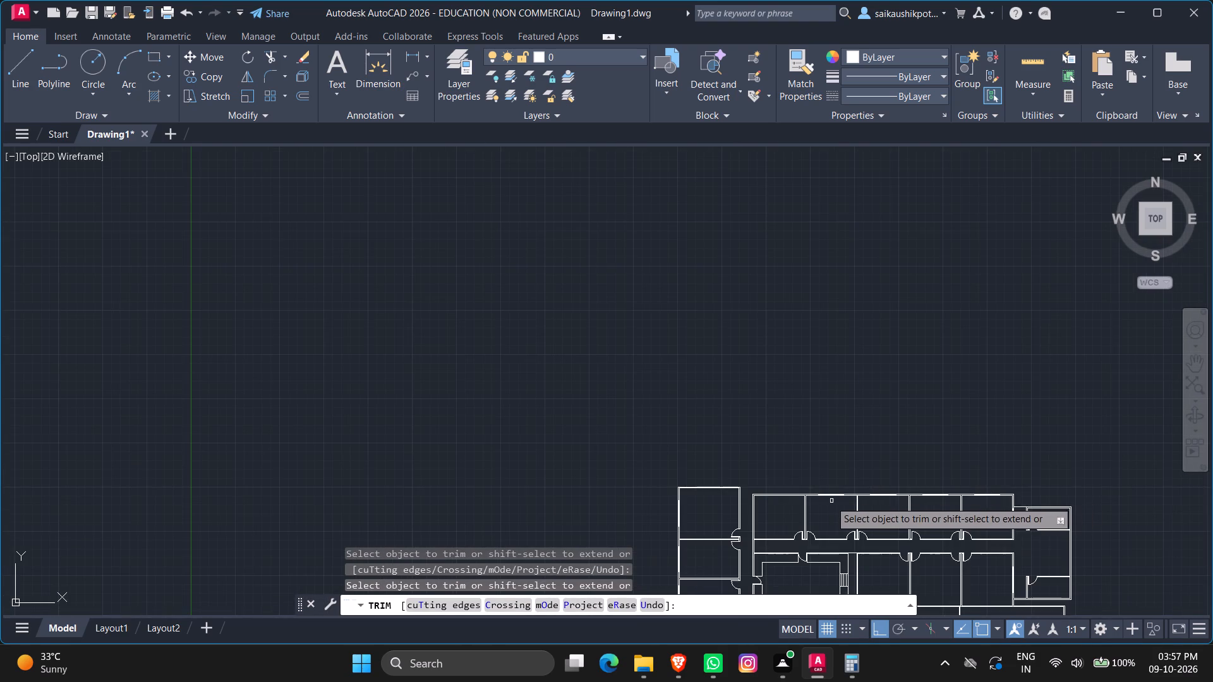
pyautogui.scroll(2, 771, 493)
pyautogui.scroll(-2, 891, 446)
pyautogui.scroll(2, 860, 474)
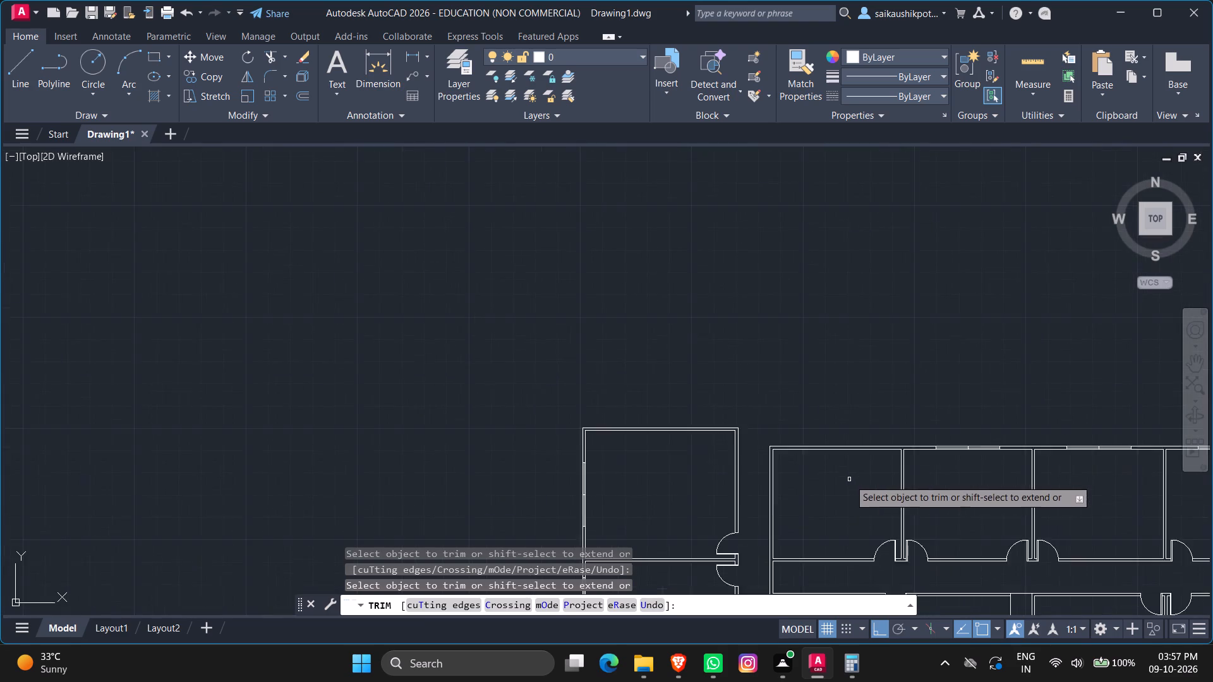
pyautogui.scroll(1, 849, 479)
pyautogui.scroll(2, 814, 431)
pyautogui.scroll(-1, 821, 438)
pyautogui.scroll(2, 825, 459)
pyautogui.press('Escape')
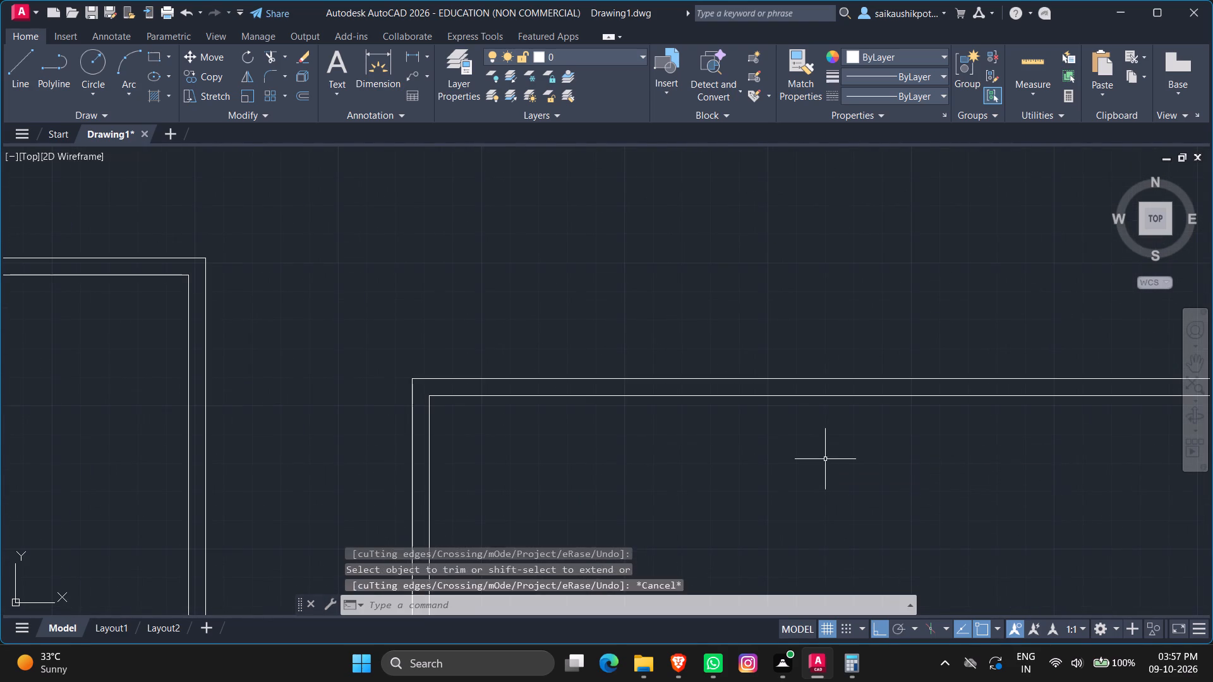
pyautogui.press('Escape')
pyautogui.press('Escape')
# Draw a short line across the north wall of the top row's fifth, westernmost room at its midpoint as the window's centre mark.
pyautogui.scroll(-2, 823, 460)
pyautogui.press('l')
pyautogui.press('Return')
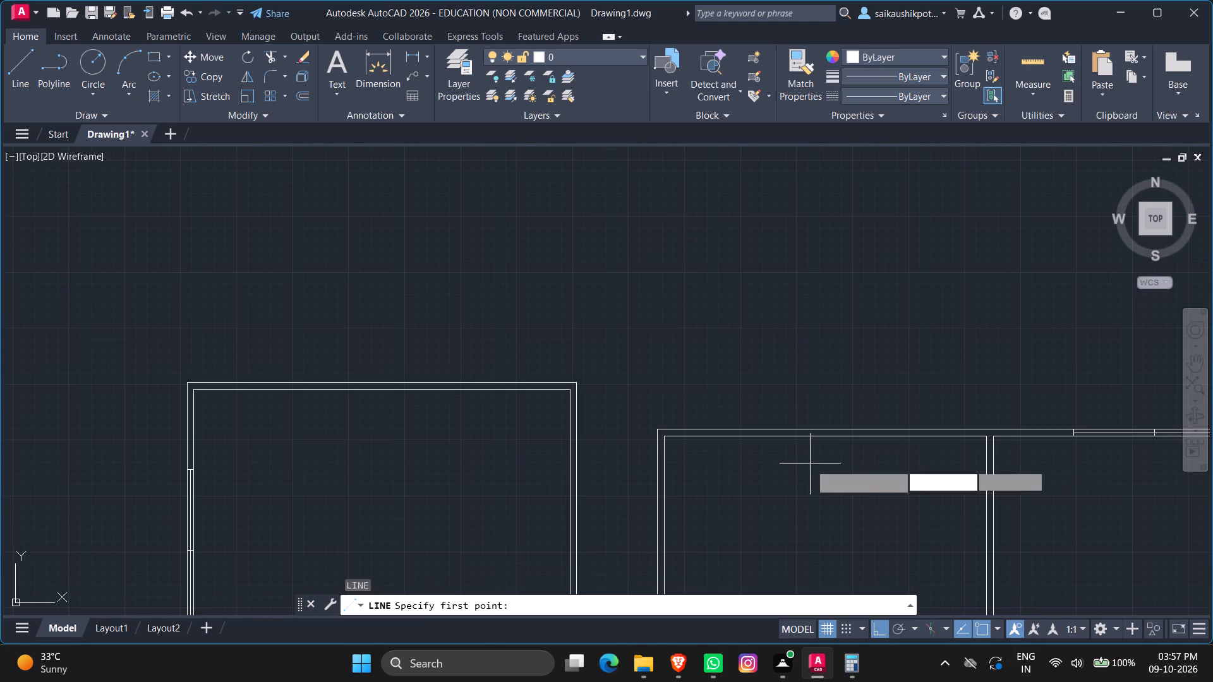
pyautogui.click(828, 436)
pyautogui.scroll(1, 829, 420)
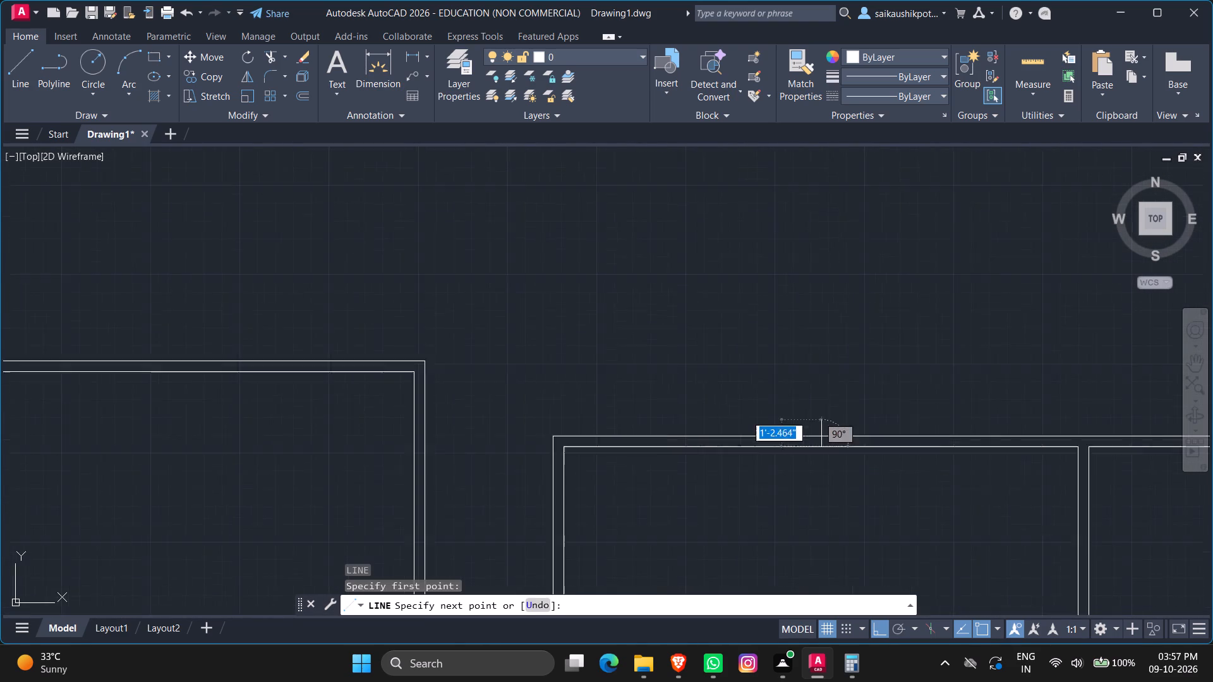
pyautogui.scroll(1, 829, 420)
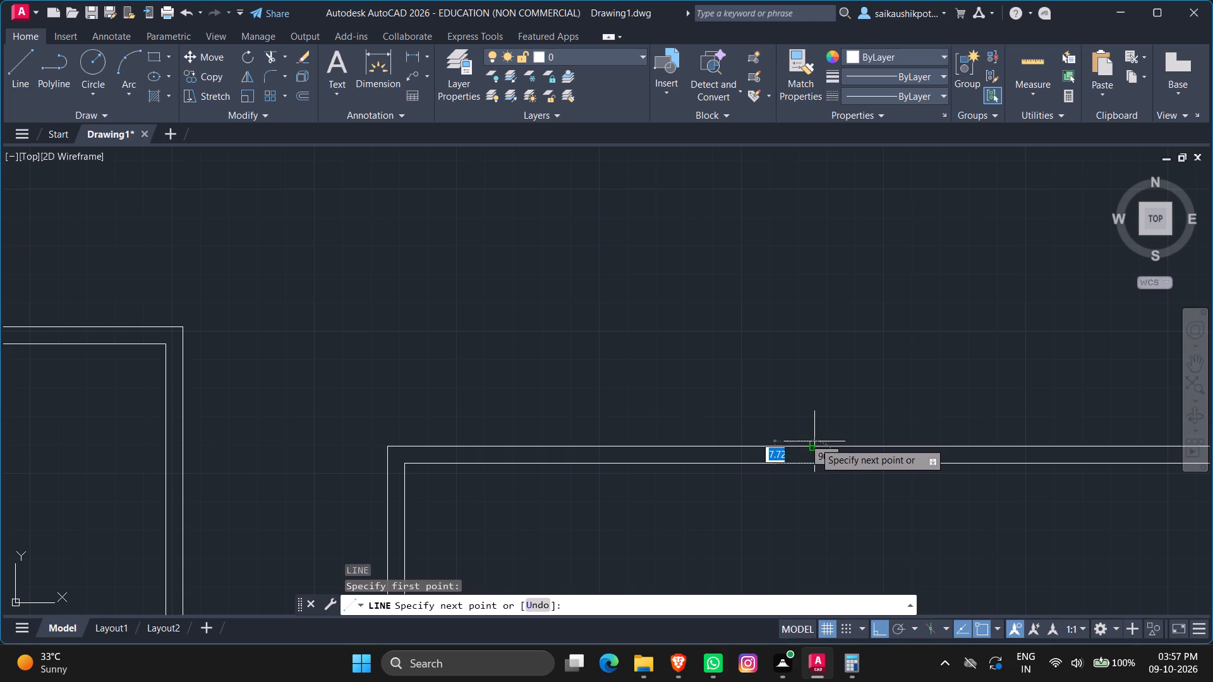
pyautogui.scroll(4, 816, 443)
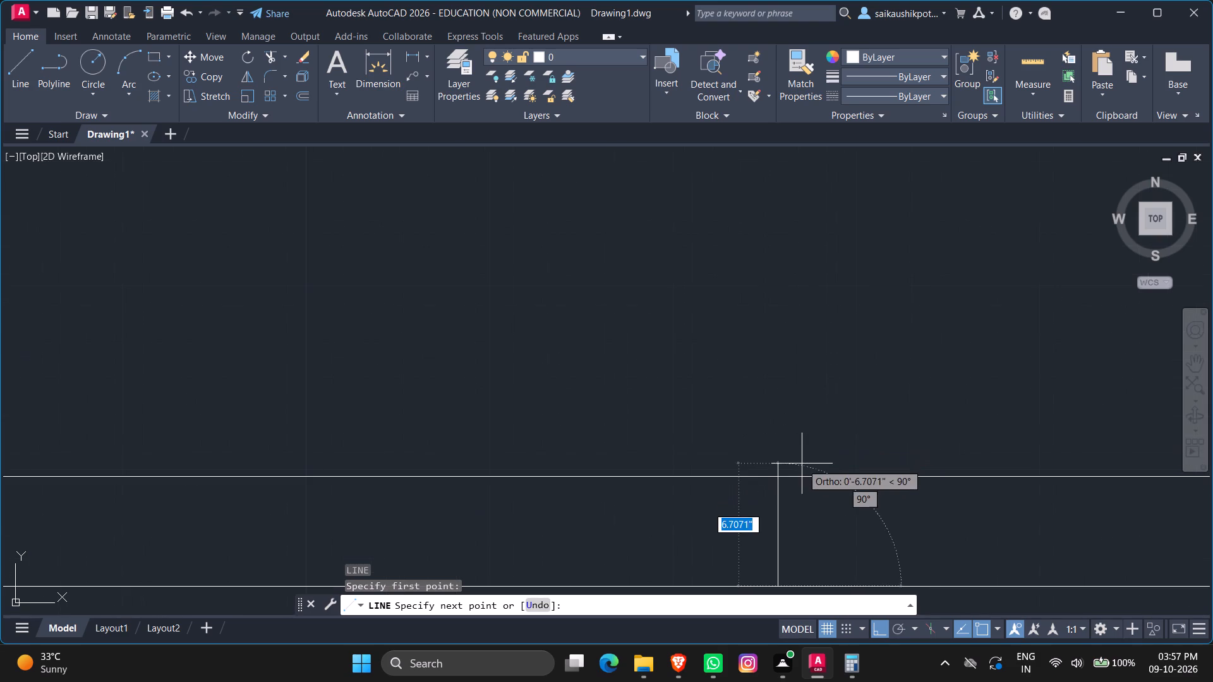
pyautogui.click(781, 475)
pyautogui.press('Escape')
# Offset the midpoint mark in the fifth room's north wall by 6' to the west and to the east as window end marks.
pyautogui.scroll(-1, 835, 398)
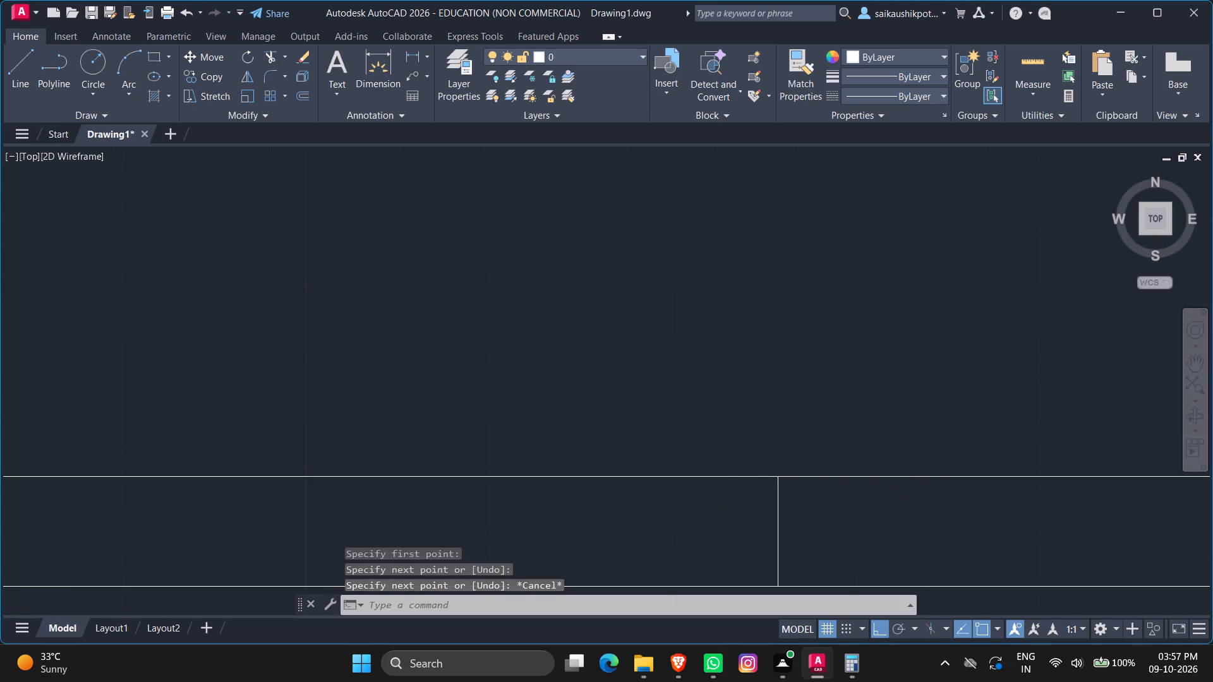
pyautogui.scroll(-2, 835, 398)
pyautogui.press('o')
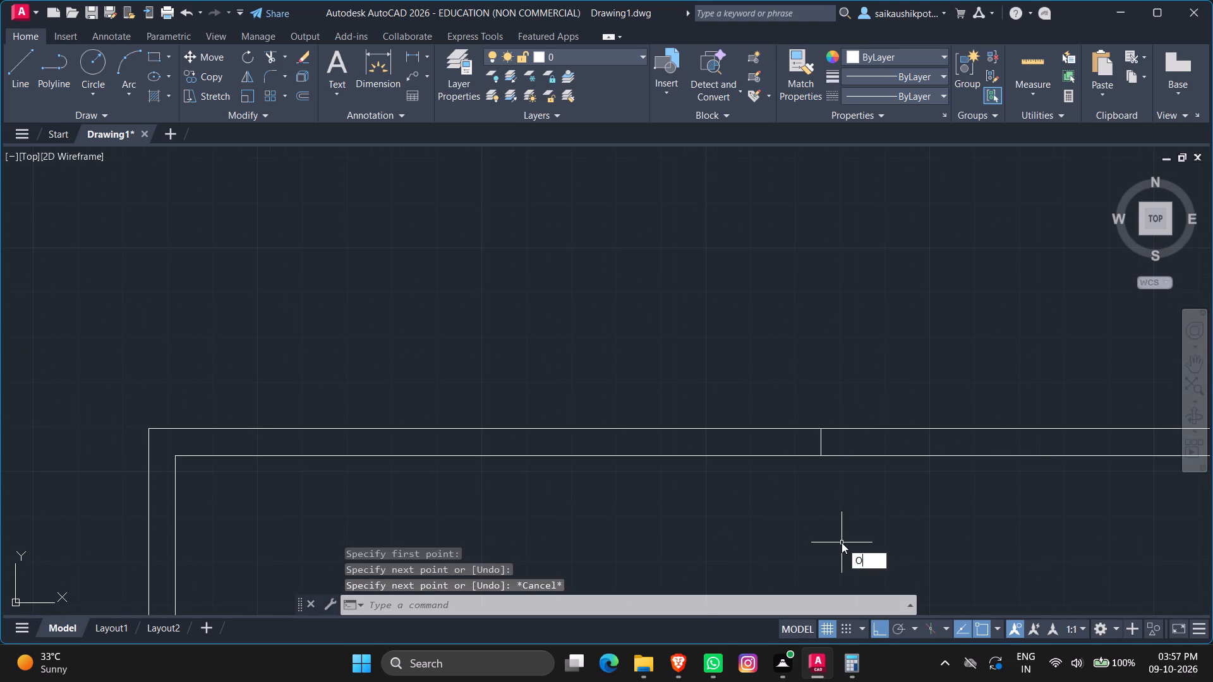
pyautogui.press('Return')
pyautogui.press('3')
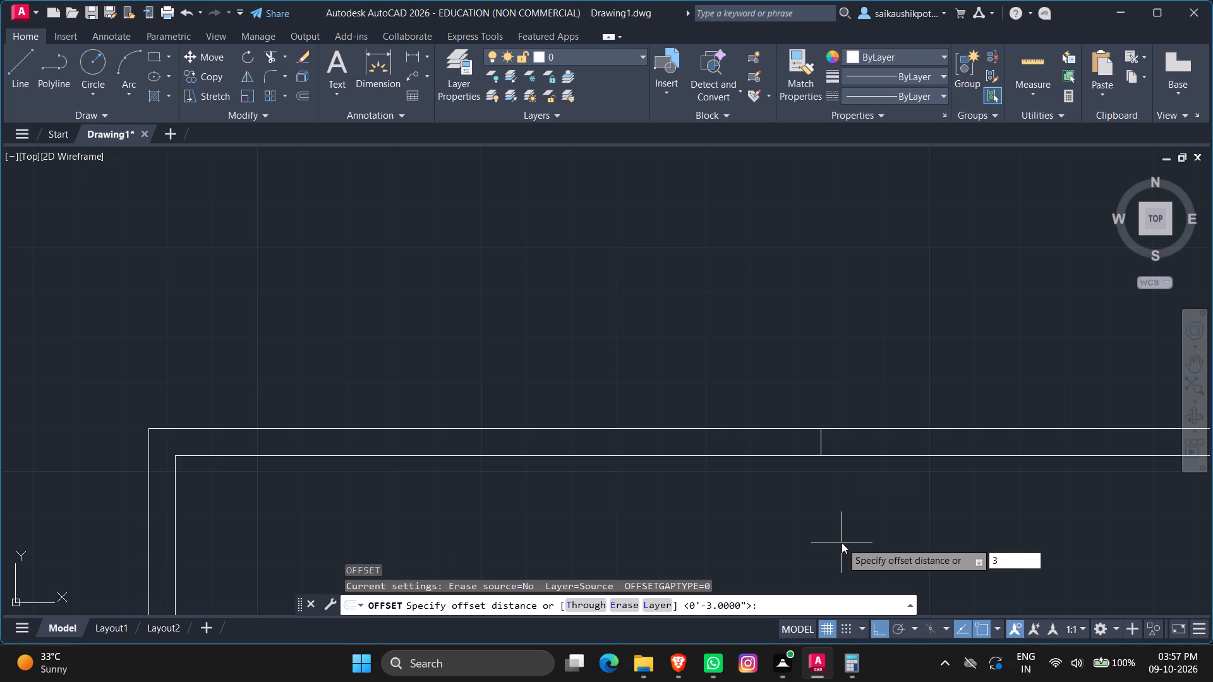
pyautogui.press('BackSpace')
pyautogui.press('6')
pyautogui.press("'")
pyautogui.press('Return')
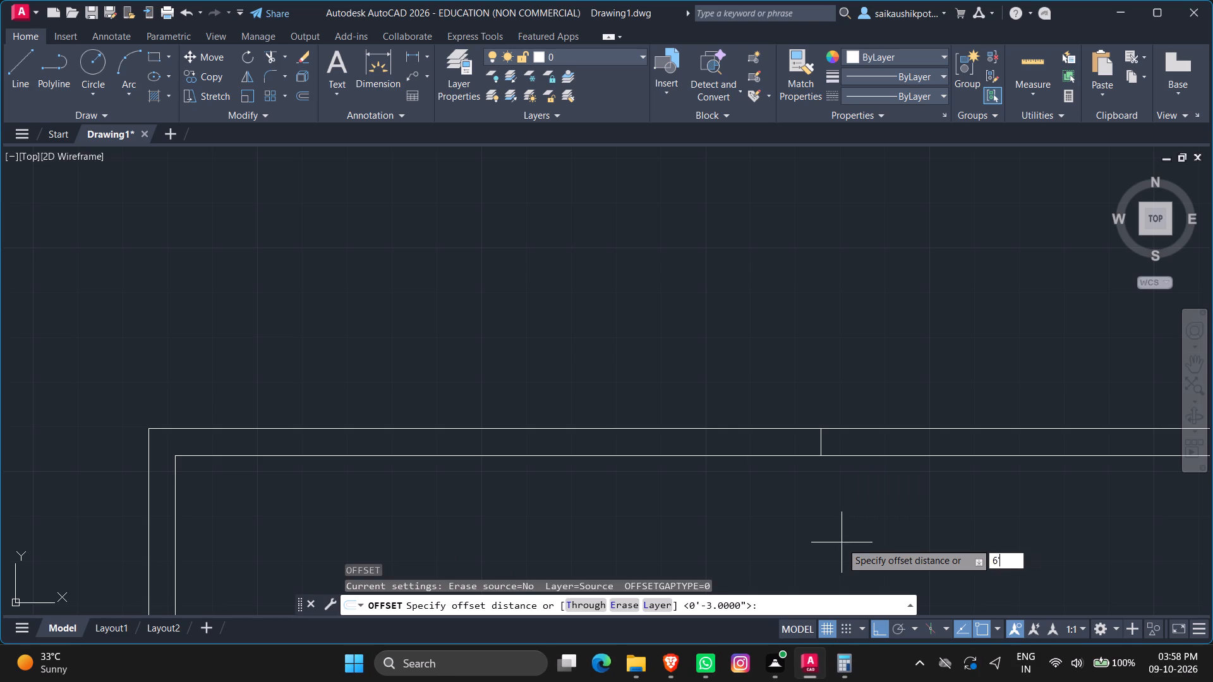
pyautogui.click(821, 444)
pyautogui.click(570, 494)
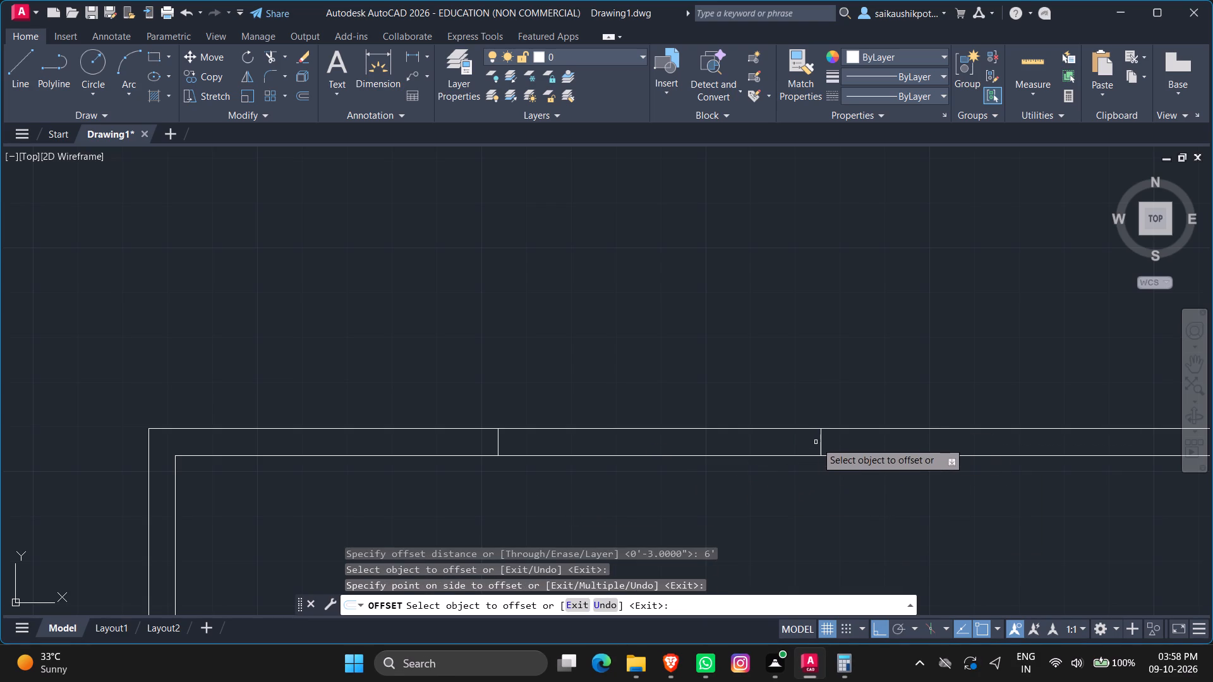
pyautogui.click(821, 440)
pyautogui.scroll(-3, 941, 503)
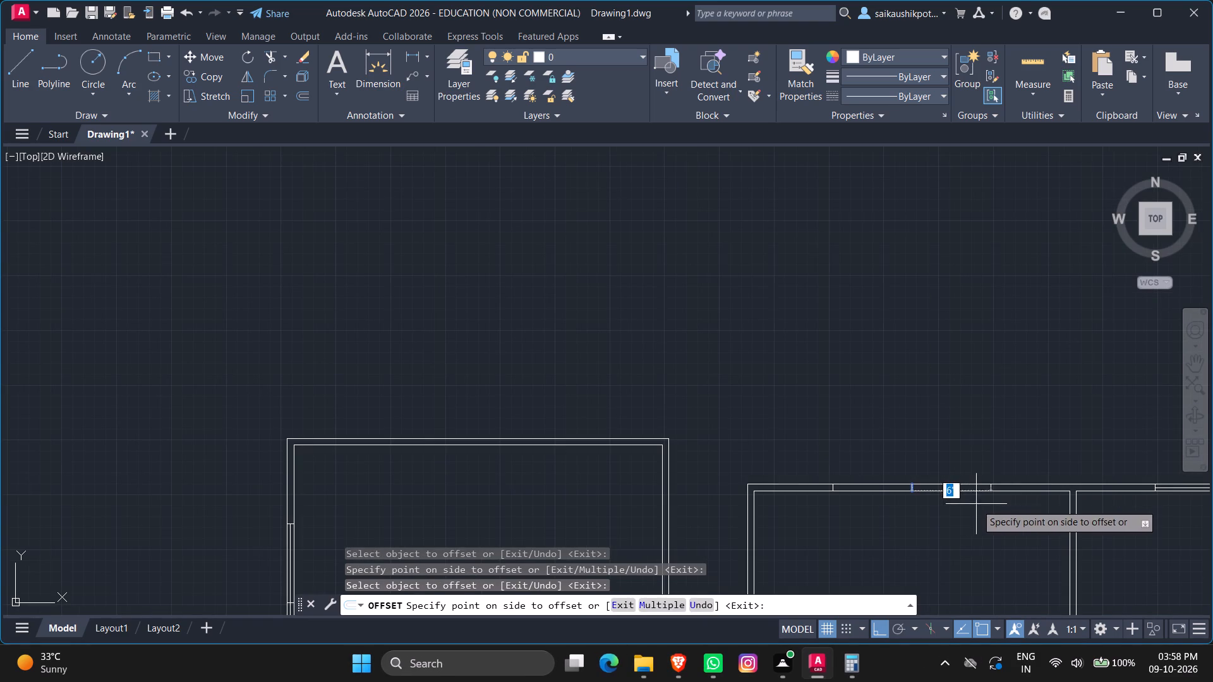
pyautogui.click(976, 504)
pyautogui.press('Escape')
pyautogui.press('Escape')
pyautogui.press('Escape')
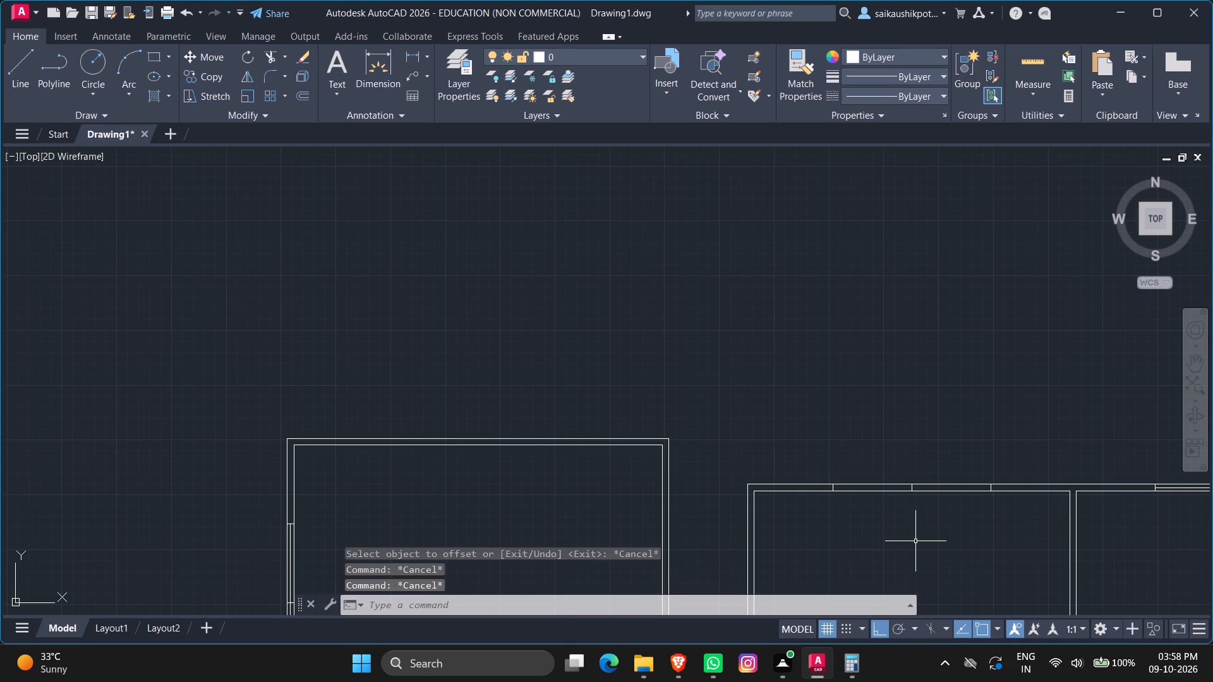
# Offset the inner line of the fifth room's north wall 3" to the north as the window's centre line.
pyautogui.press('o')
pyautogui.press('Return')
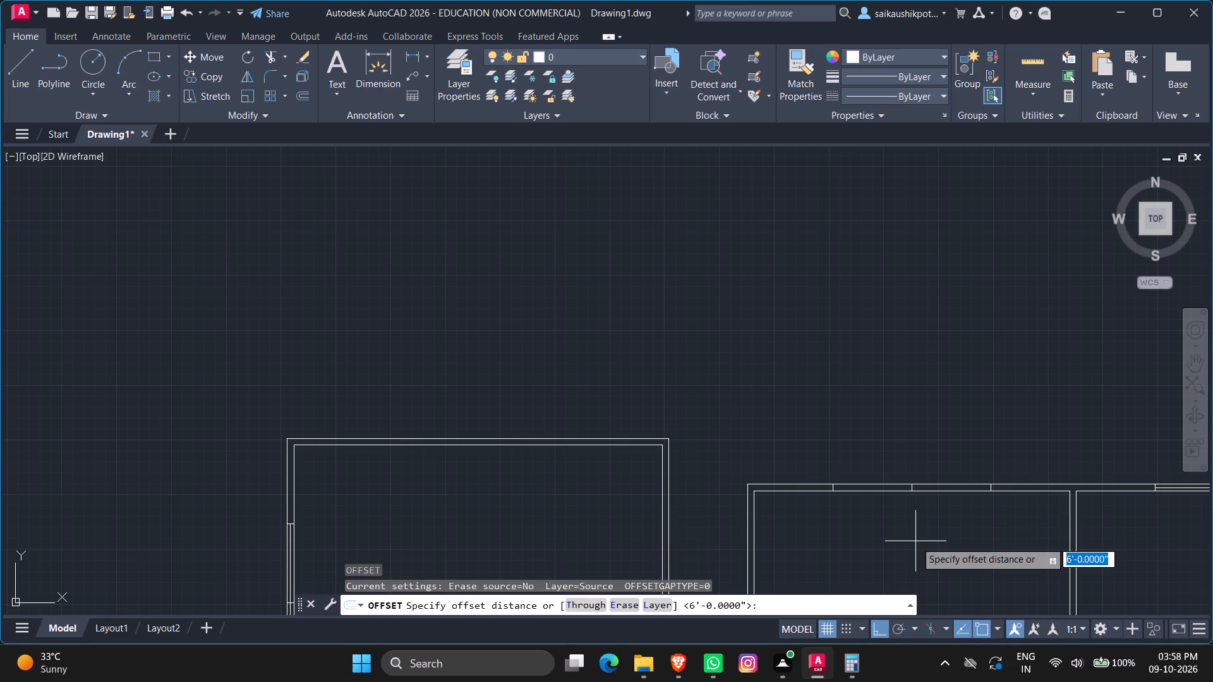
pyautogui.write('3"')
pyautogui.press('Return')
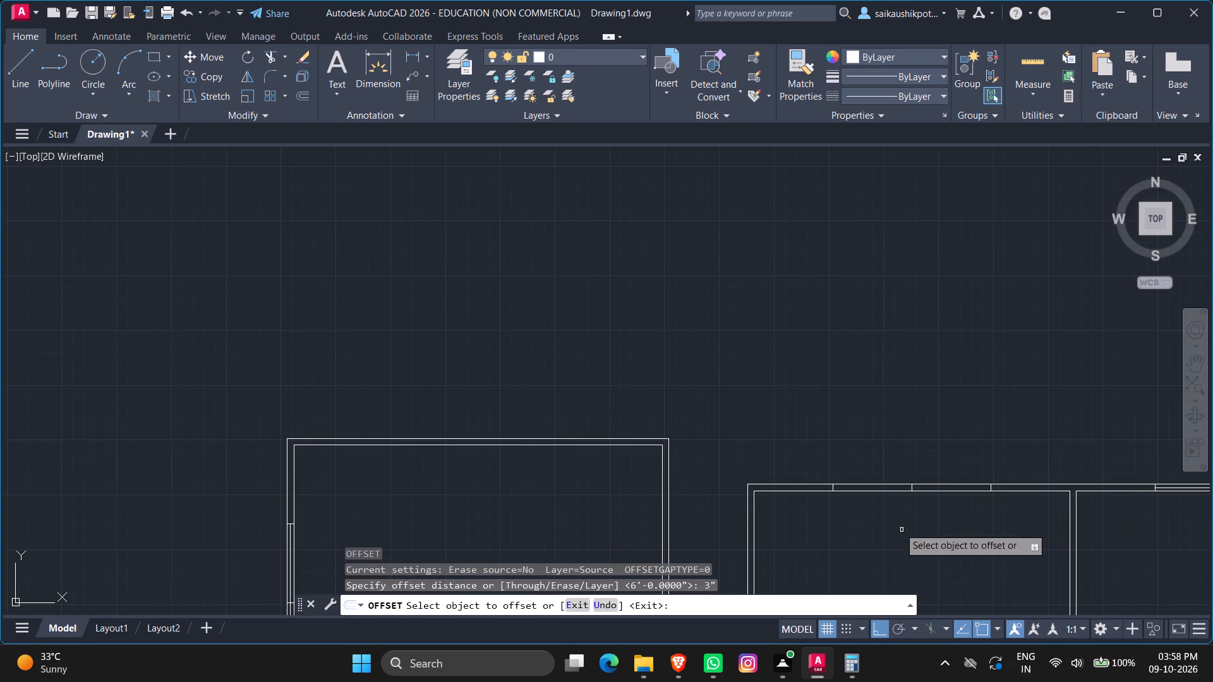
pyautogui.scroll(1, 899, 526)
pyautogui.click(878, 472)
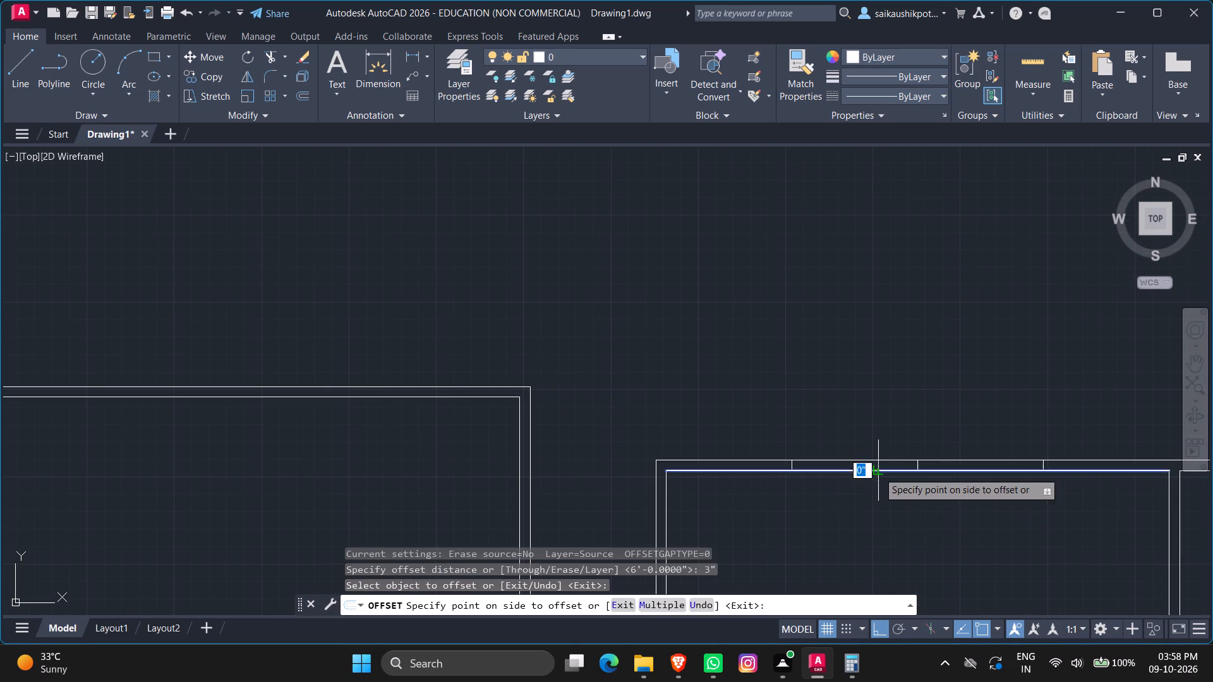
pyautogui.click(886, 426)
pyautogui.press('Escape')
pyautogui.press('Escape')
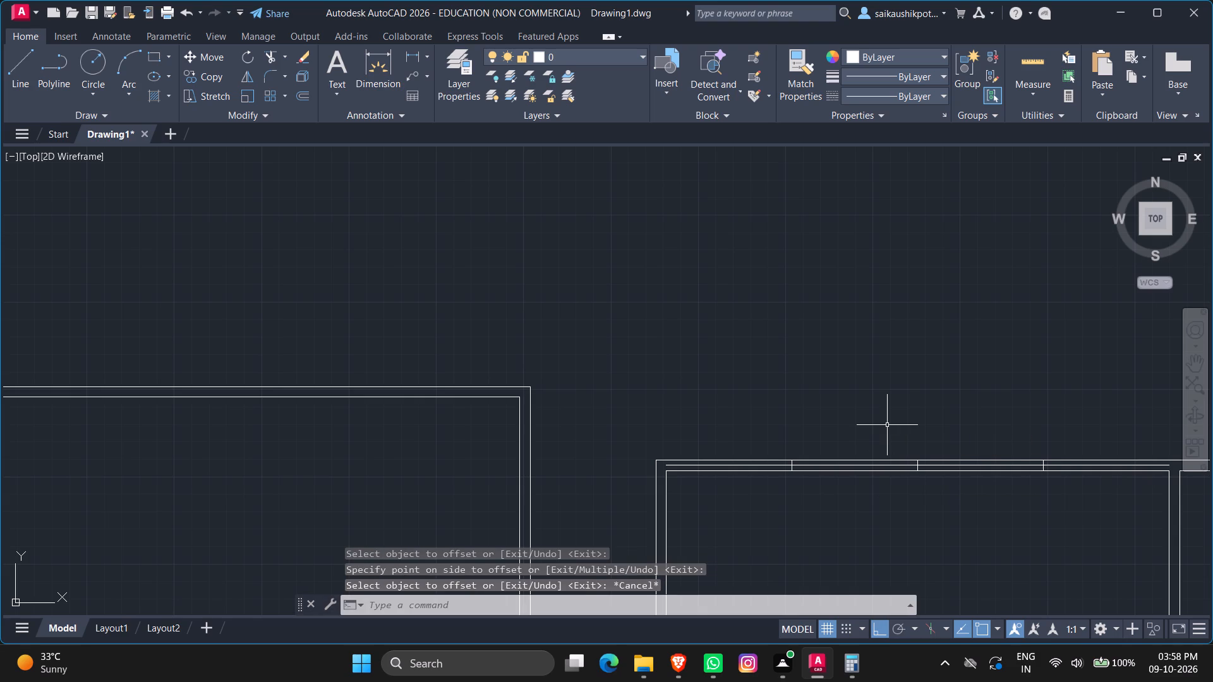
# Trim the offset line in the fifth room's north wall back to the window's west and east end marks.
pyautogui.write('TR')
pyautogui.press('Return')
pyautogui.press('Return')
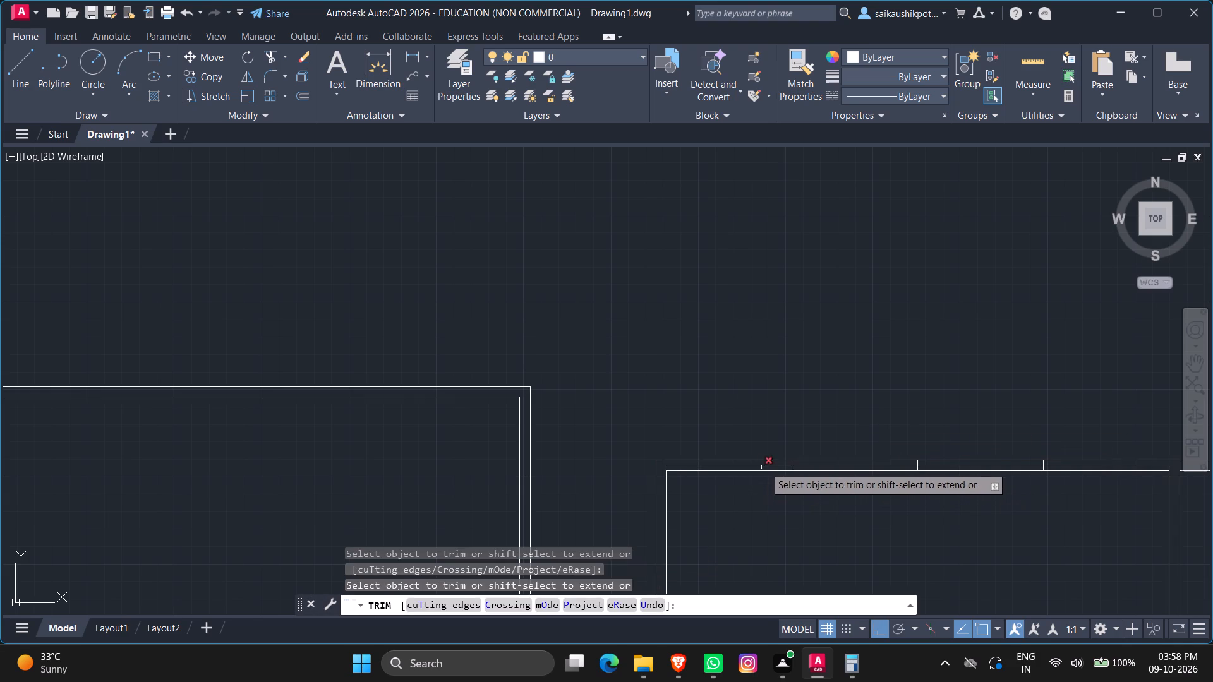
pyautogui.click(765, 465)
pyautogui.scroll(-3, 696, 505)
pyautogui.scroll(3, 790, 495)
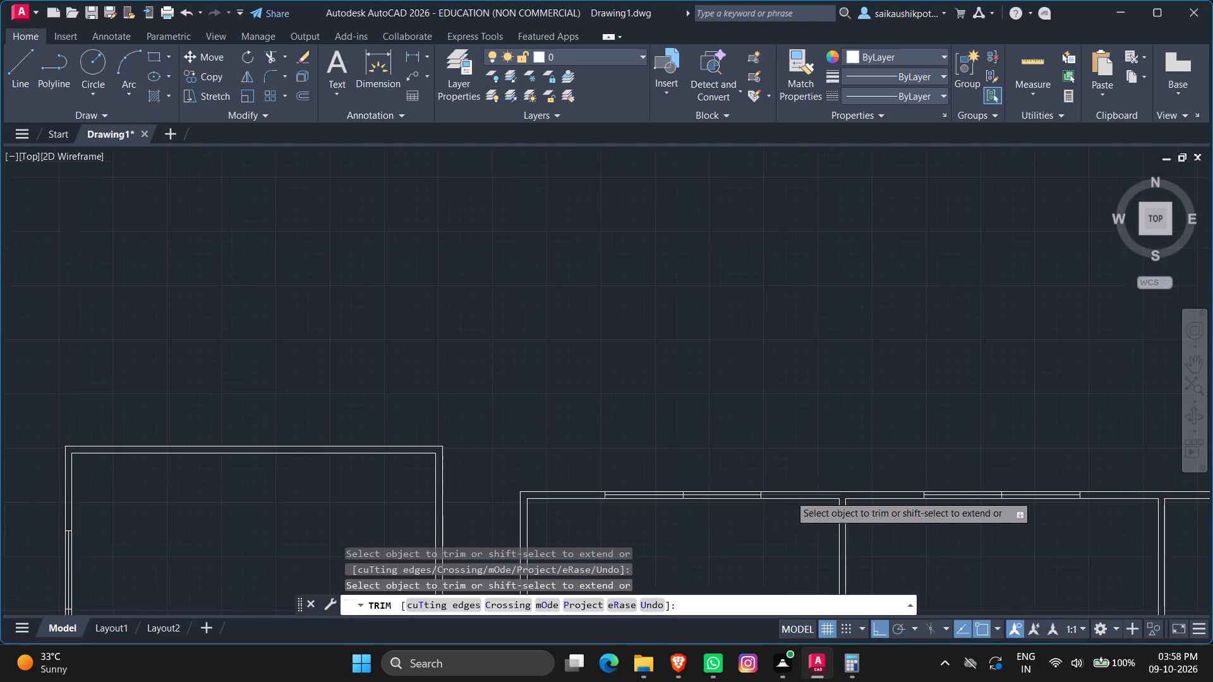
pyautogui.click(787, 494)
pyautogui.press('Escape')
pyautogui.press('Escape')
# Look over the whole floor plan, including the top row's windows and the area around the central stair room.
pyautogui.scroll(-2, 908, 446)
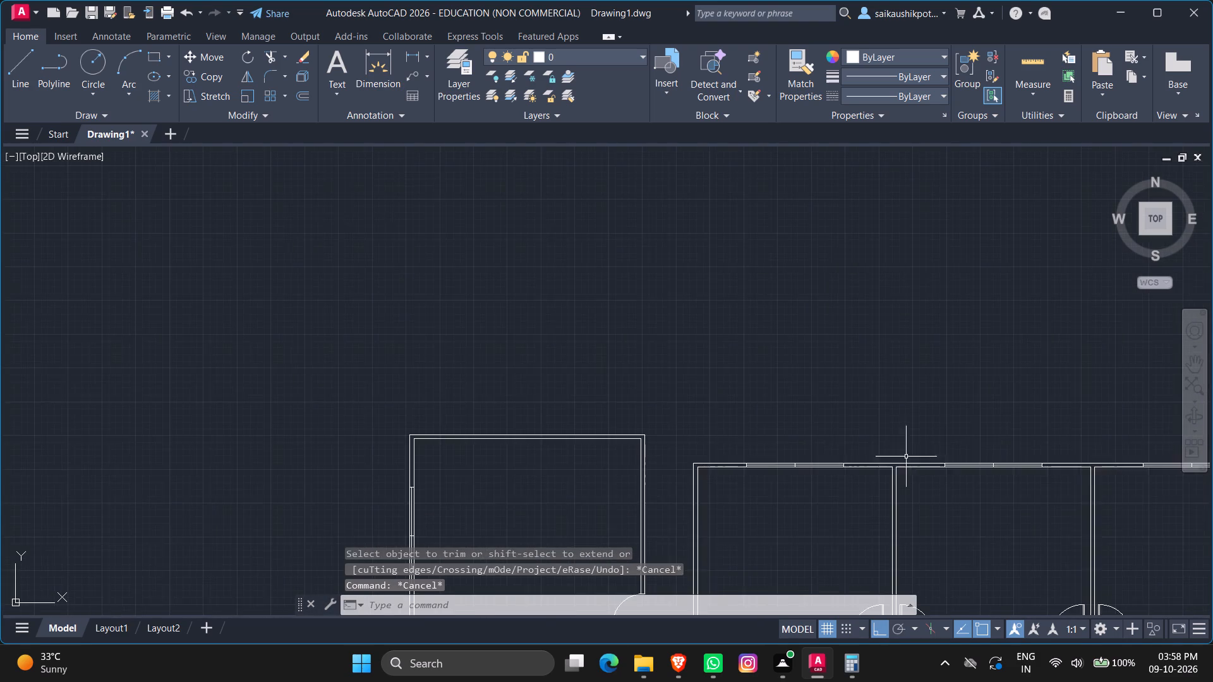
pyautogui.scroll(-1, 905, 458)
pyautogui.press('Escape')
pyautogui.press('Escape')
pyautogui.press('Escape')
pyautogui.scroll(3, 846, 493)
pyautogui.press('Escape')
pyautogui.press('Escape')
pyautogui.press('Escape')
pyautogui.scroll(-1, 873, 483)
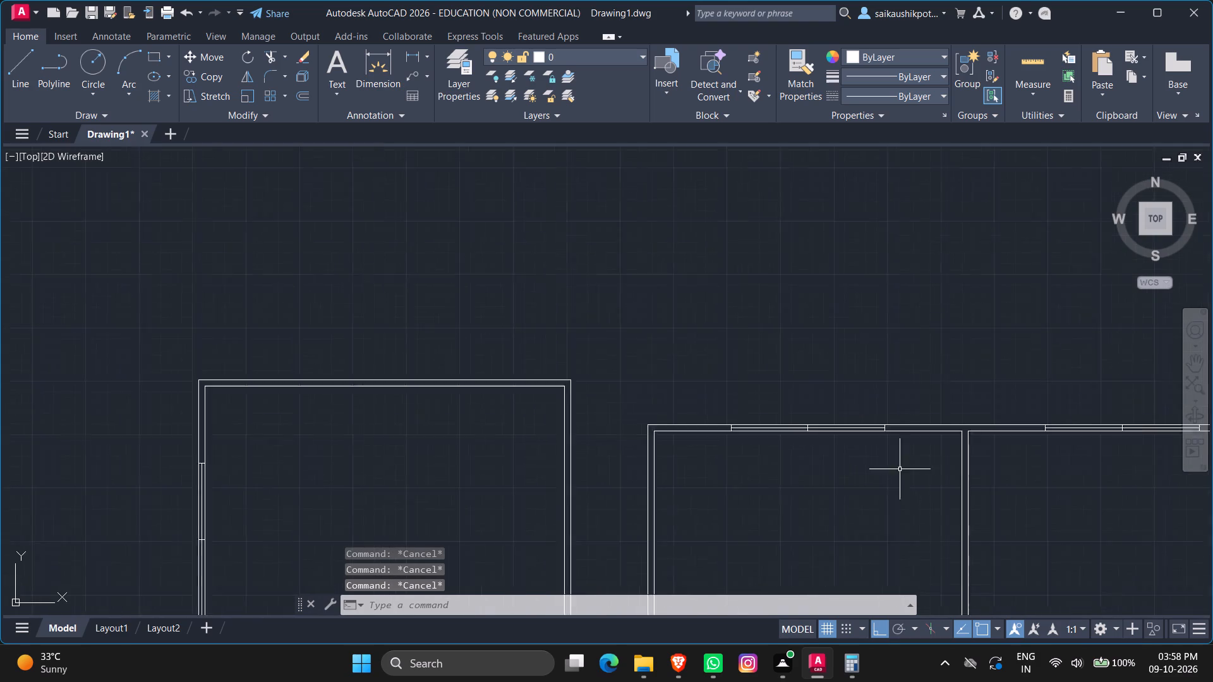
pyautogui.scroll(-3, 910, 463)
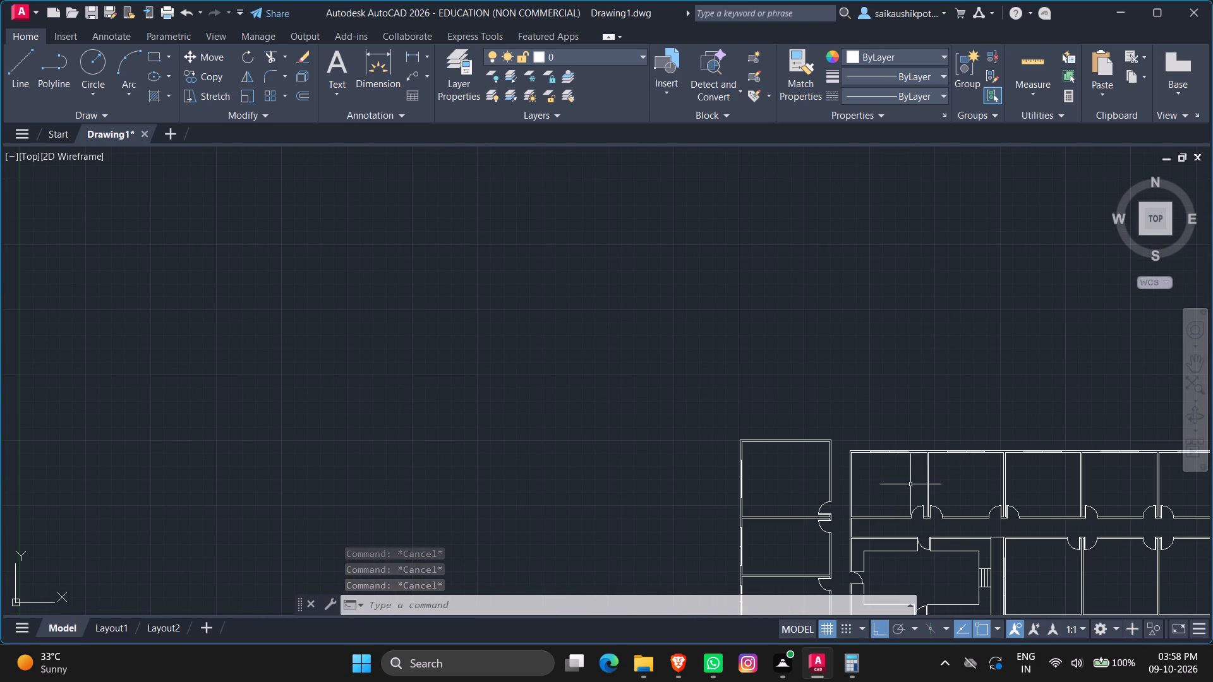
pyautogui.scroll(-1, 910, 486)
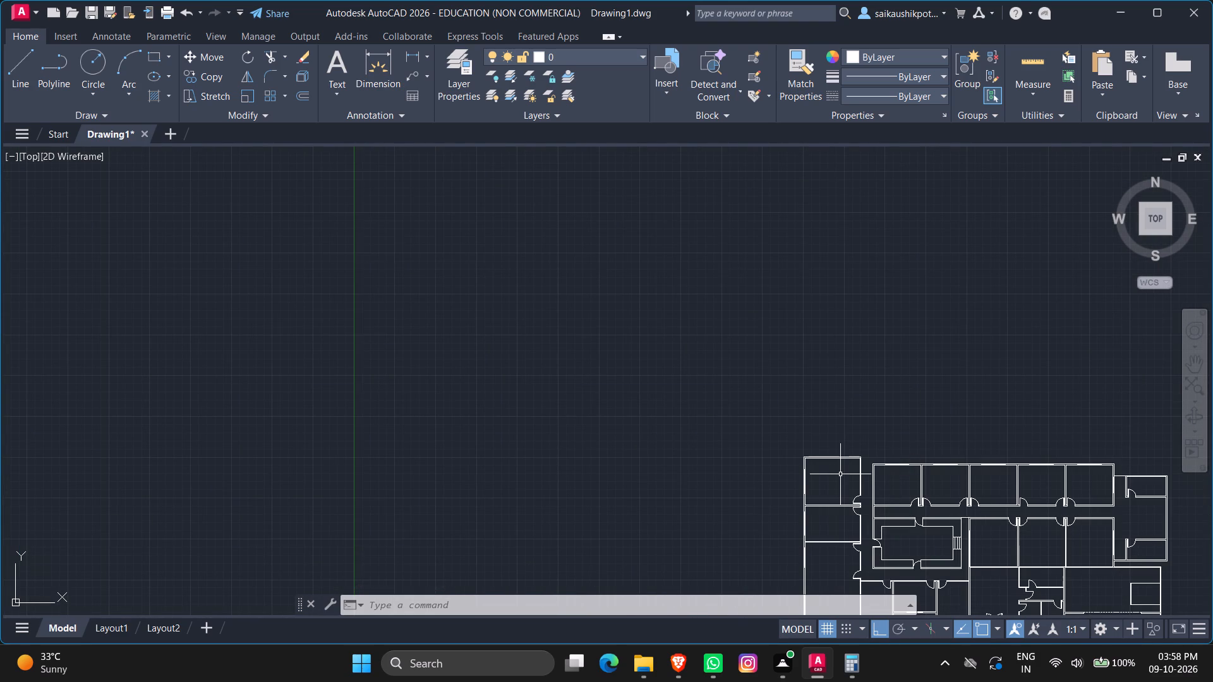
pyautogui.scroll(2, 802, 485)
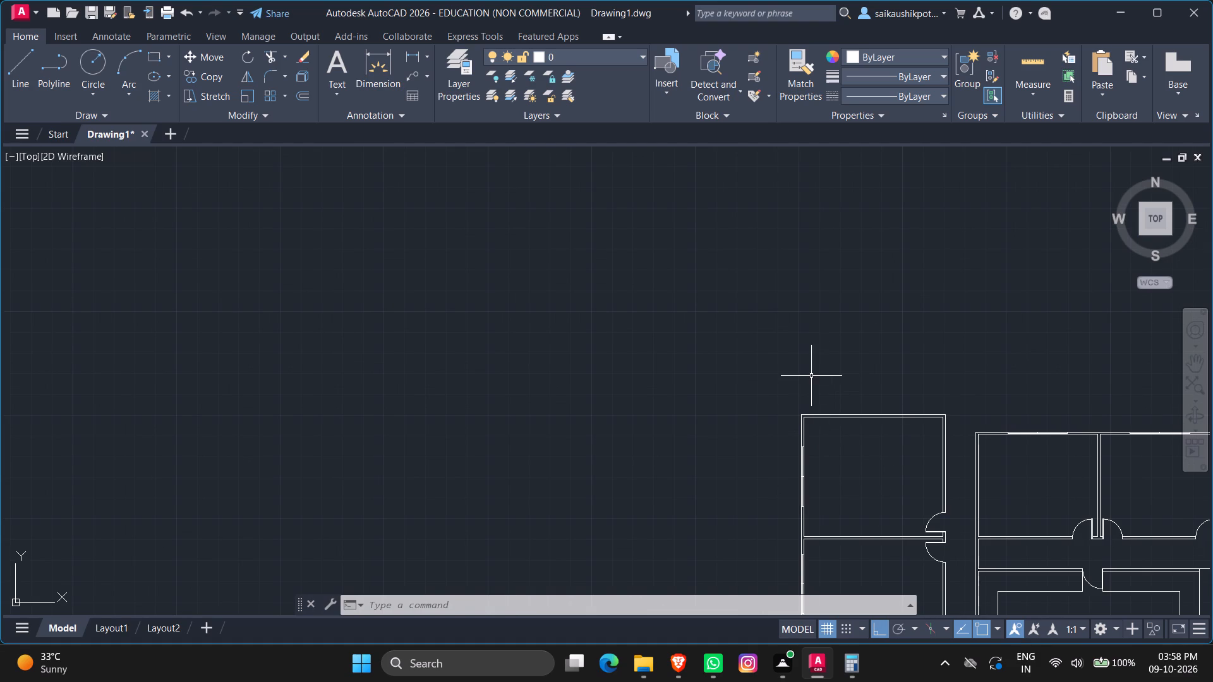
pyautogui.scroll(-3, 871, 403)
pyautogui.scroll(2, 903, 423)
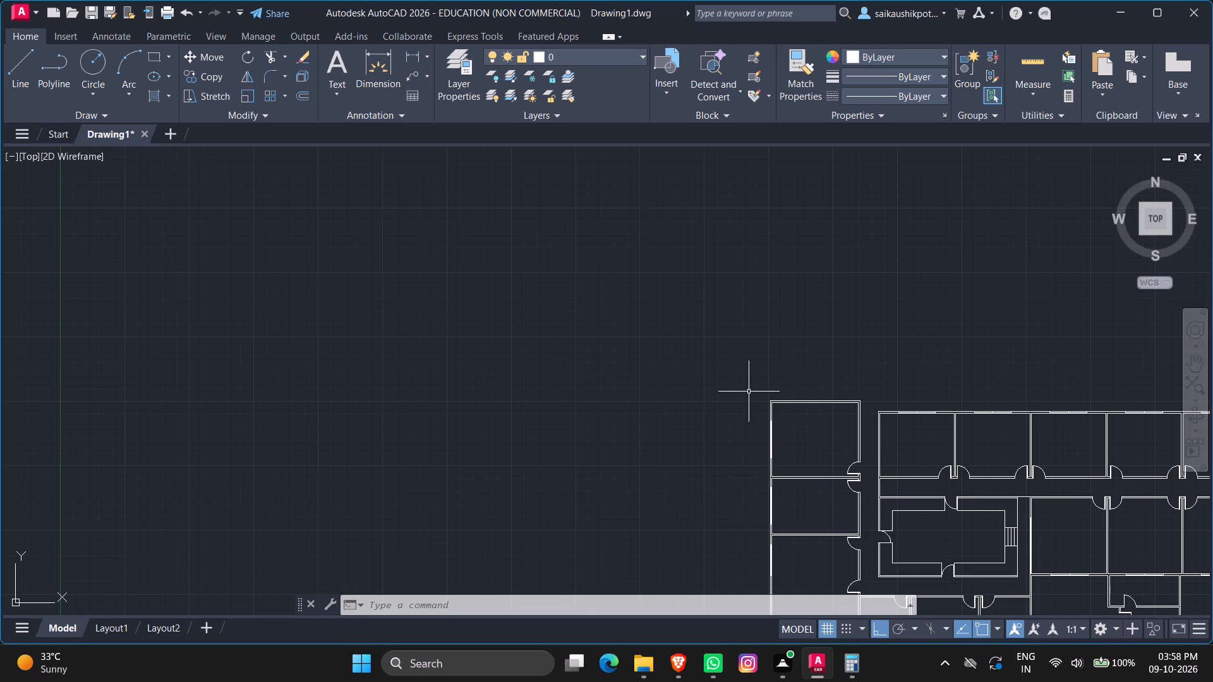
pyautogui.scroll(-3, 761, 347)
pyautogui.scroll(3, 856, 397)
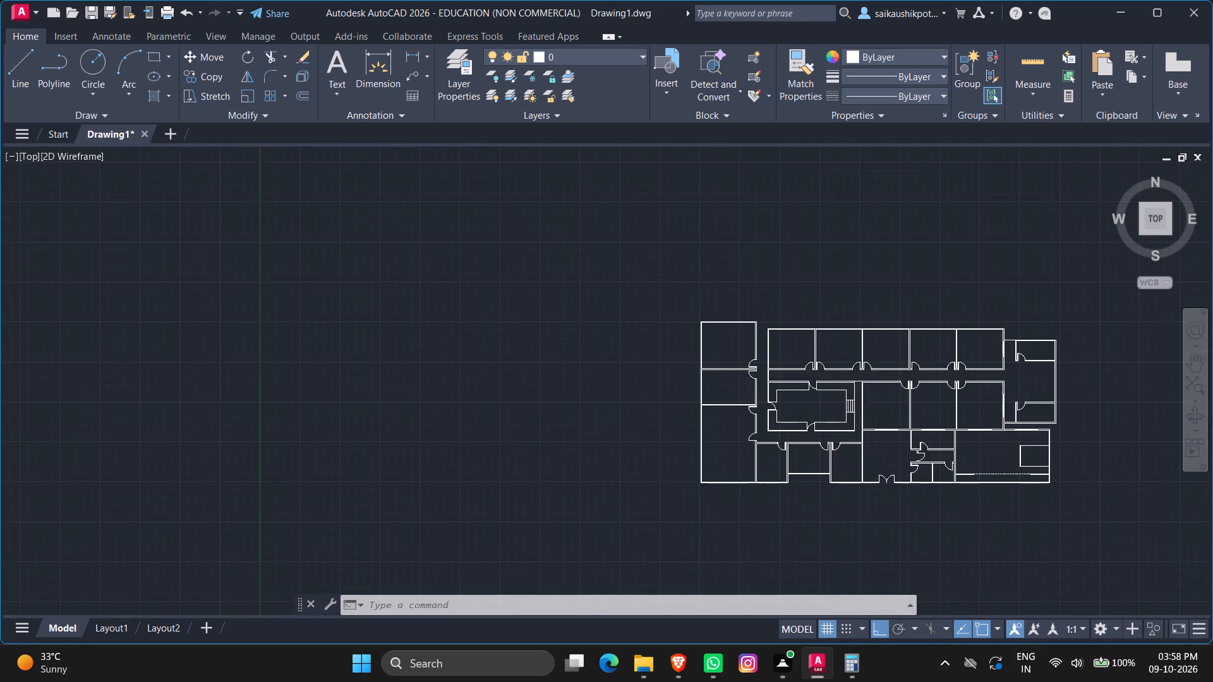
pyautogui.scroll(3, 856, 397)
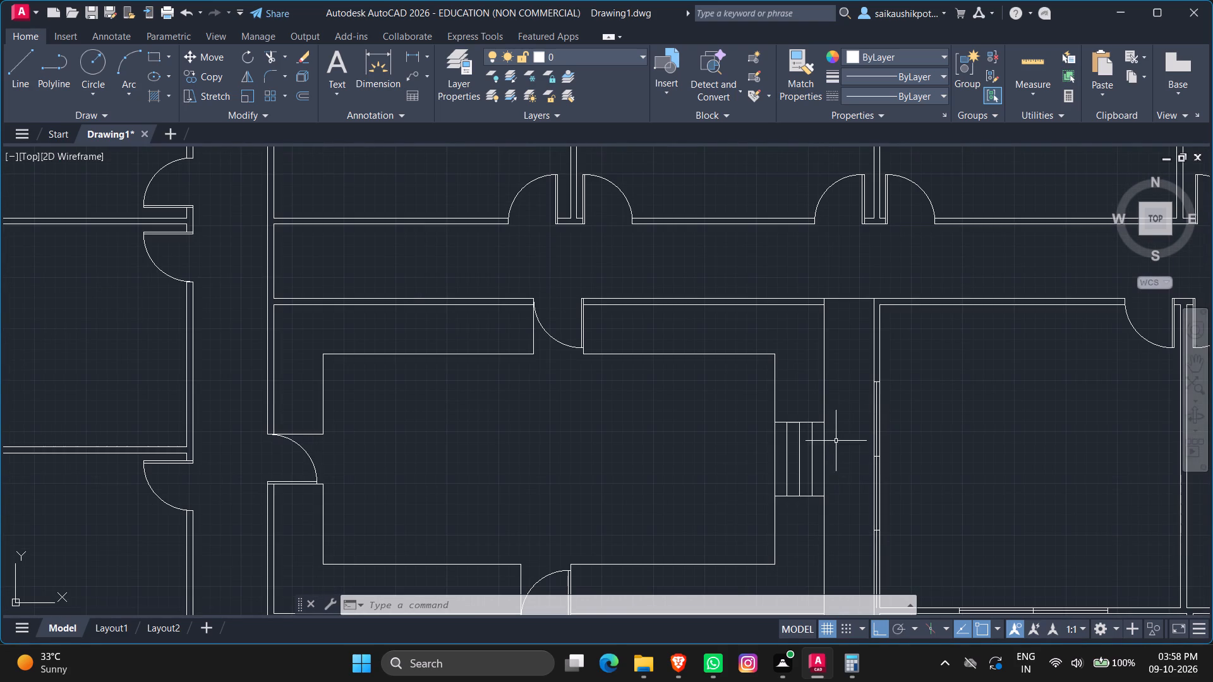
pyautogui.scroll(-5, 824, 389)
pyautogui.scroll(1, 783, 391)
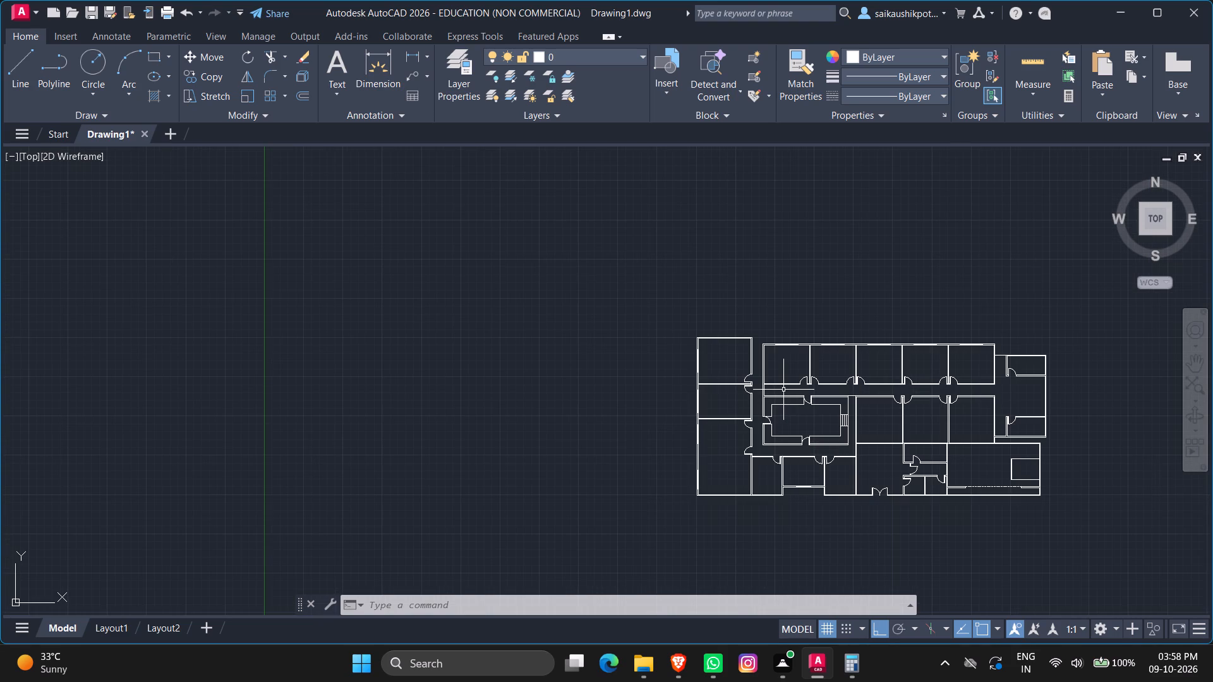
pyautogui.press('Escape')
pyautogui.press('Escape')
pyautogui.press('Escape')
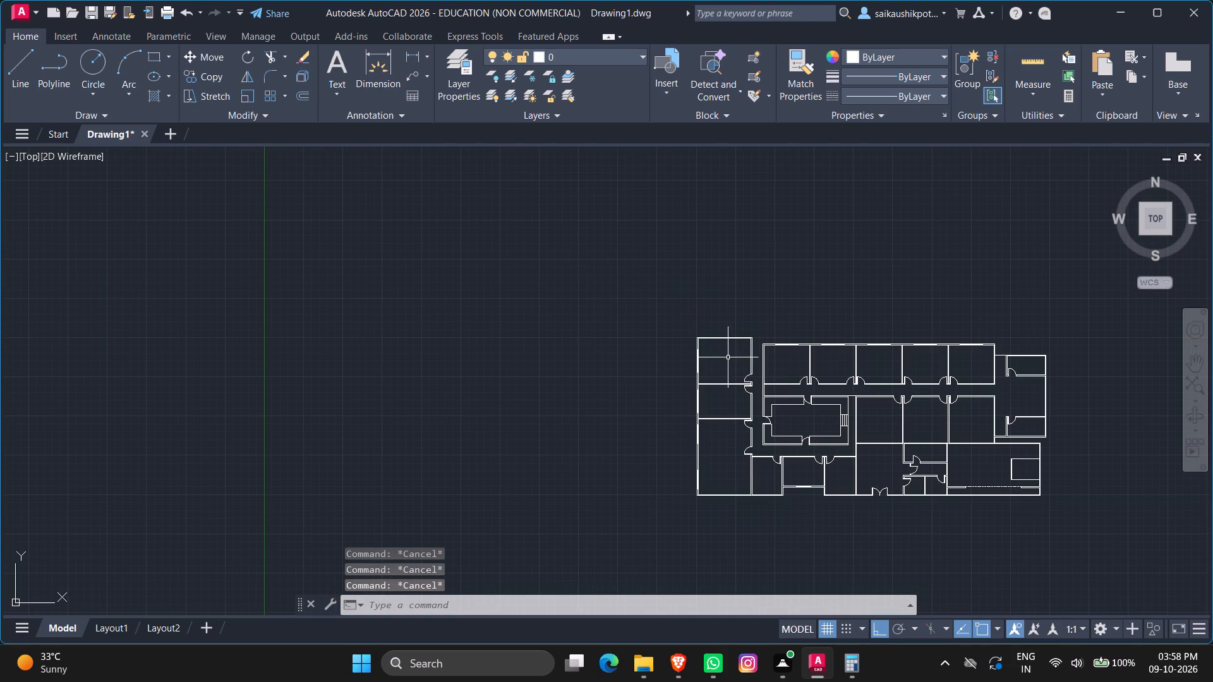
# Start a multiline text in the northwest room with CLASSROOM as its first line.
pyautogui.scroll(2, 729, 357)
pyautogui.click(327, 65)
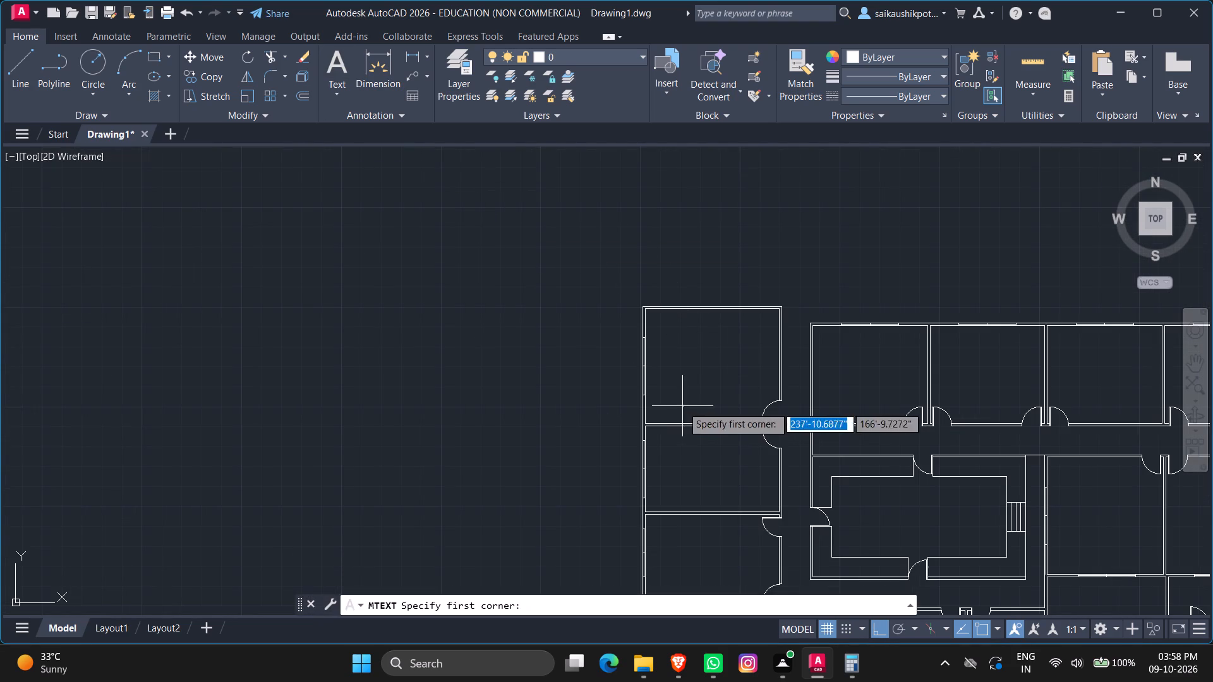
pyautogui.scroll(2, 701, 402)
pyautogui.click(655, 289)
pyautogui.click(747, 366)
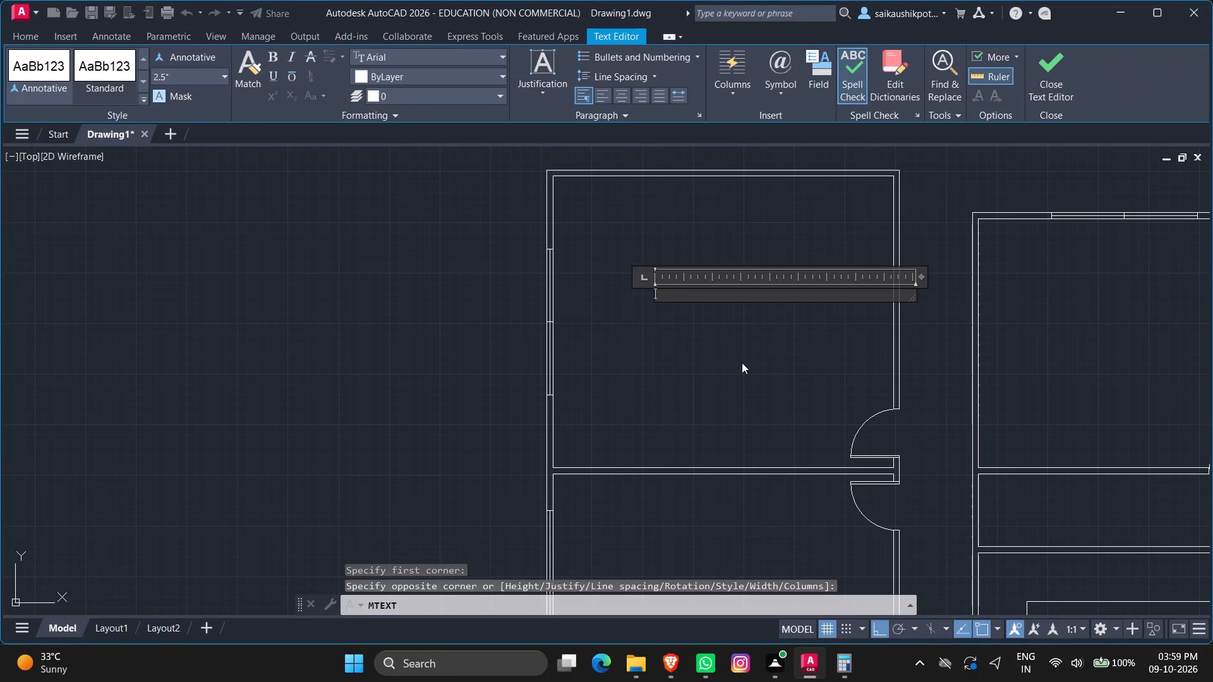
pyautogui.write('CLASSROOM')
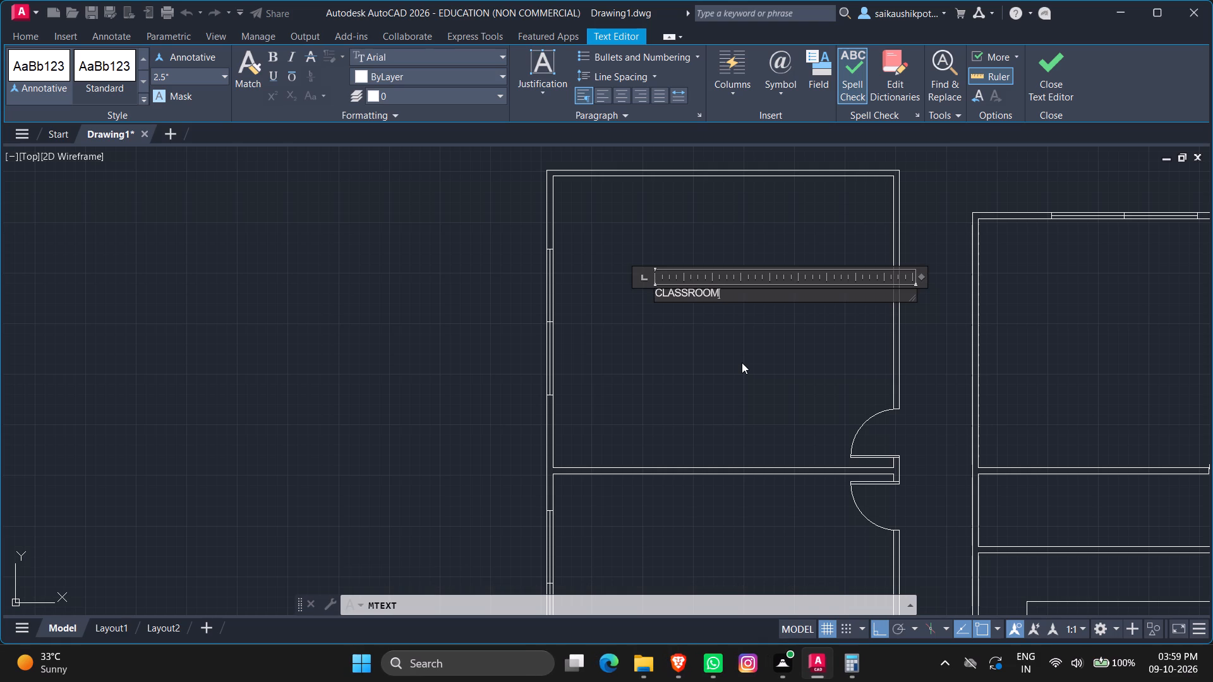
# Add the second line 28'-0' X 24'-0" under CLASSROOM and save the text.
pyautogui.press('Return')
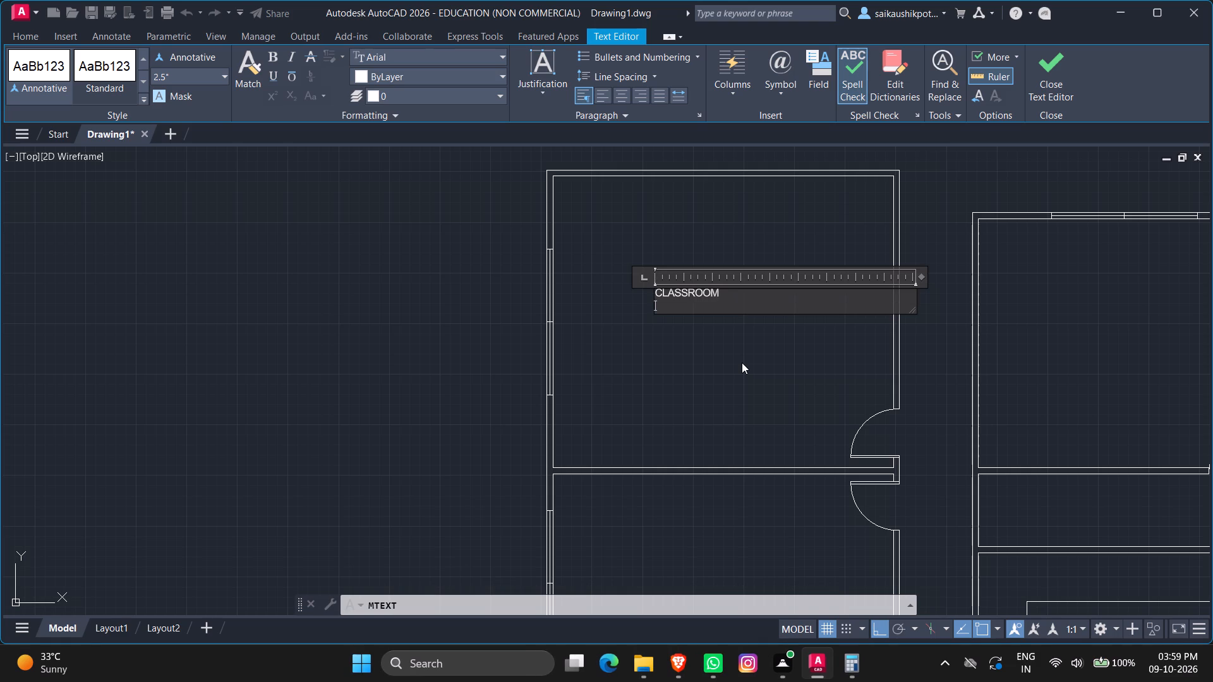
pyautogui.write("28'")
pyautogui.write('-0')
pyautogui.press("'")
pyautogui.press('space')
pyautogui.write('X')
pyautogui.press('space')
pyautogui.write('24')
pyautogui.write("'-0")
pyautogui.hotkey('shift', '"')
pyautogui.press('Escape')
pyautogui.press('Return')
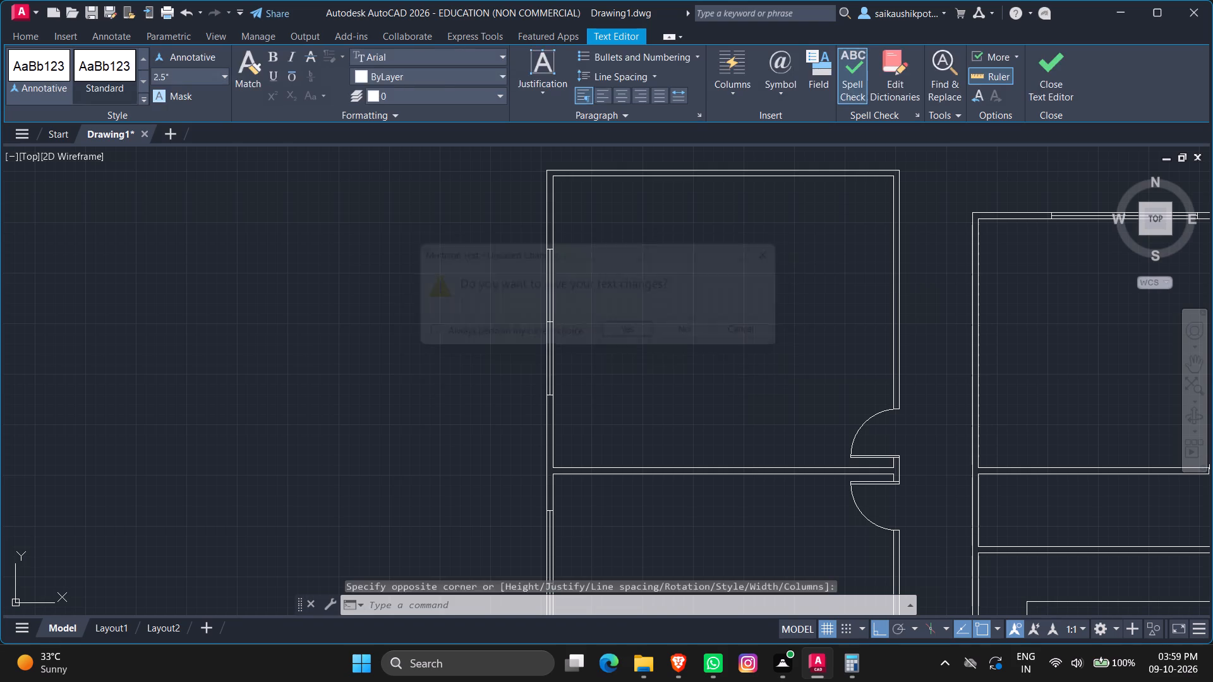
# Scale the classroom label up from its northwest corner to a text height of about 1'-11".
pyautogui.scroll(1, 705, 392)
pyautogui.click(642, 230)
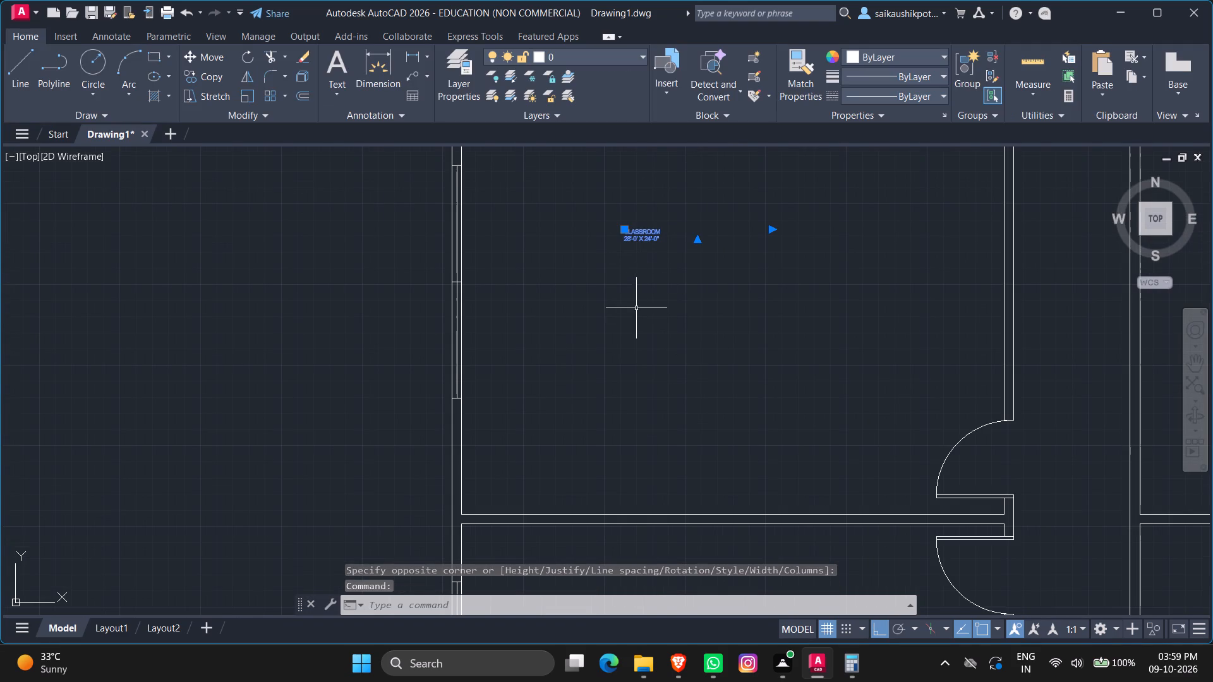
pyautogui.write('SC')
pyautogui.press('Return')
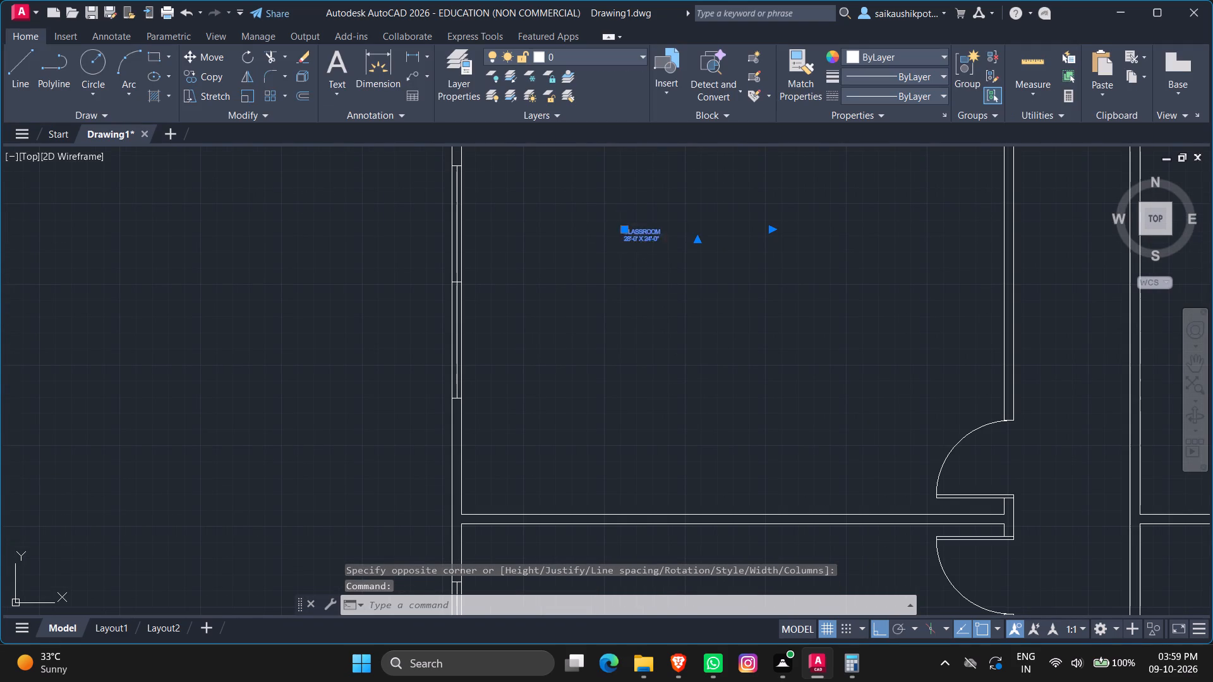
pyautogui.click(627, 234)
pyautogui.scroll(-1, 730, 338)
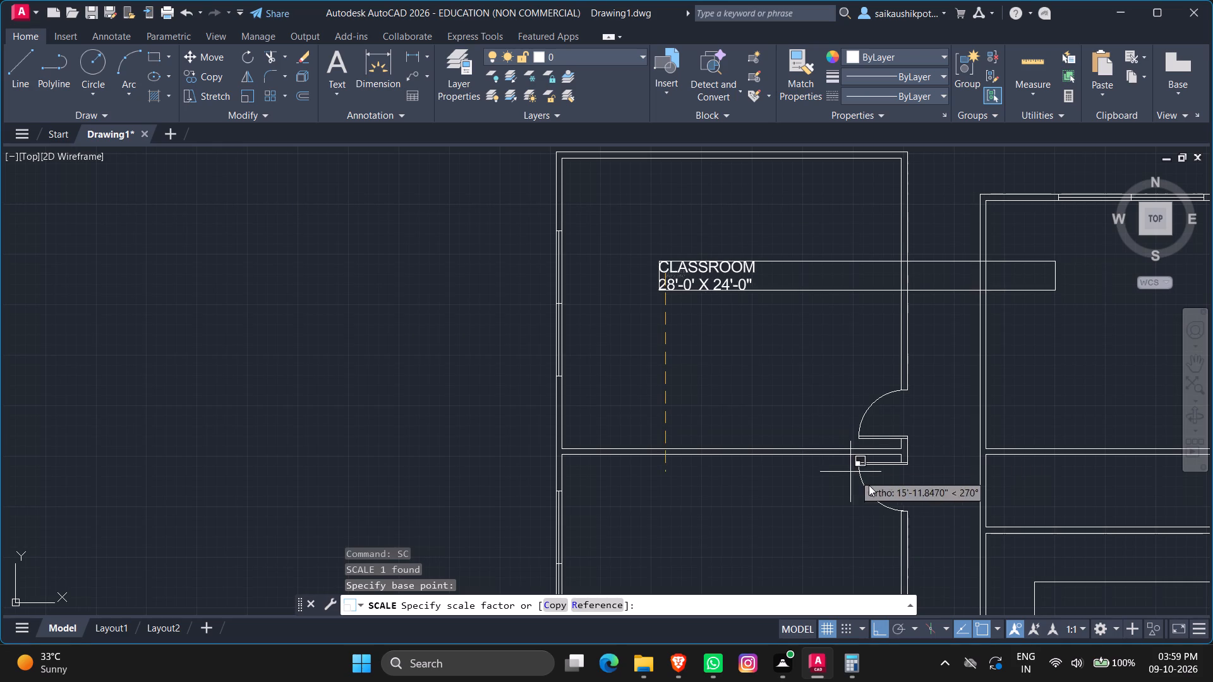
pyautogui.scroll(-4, 511, 433)
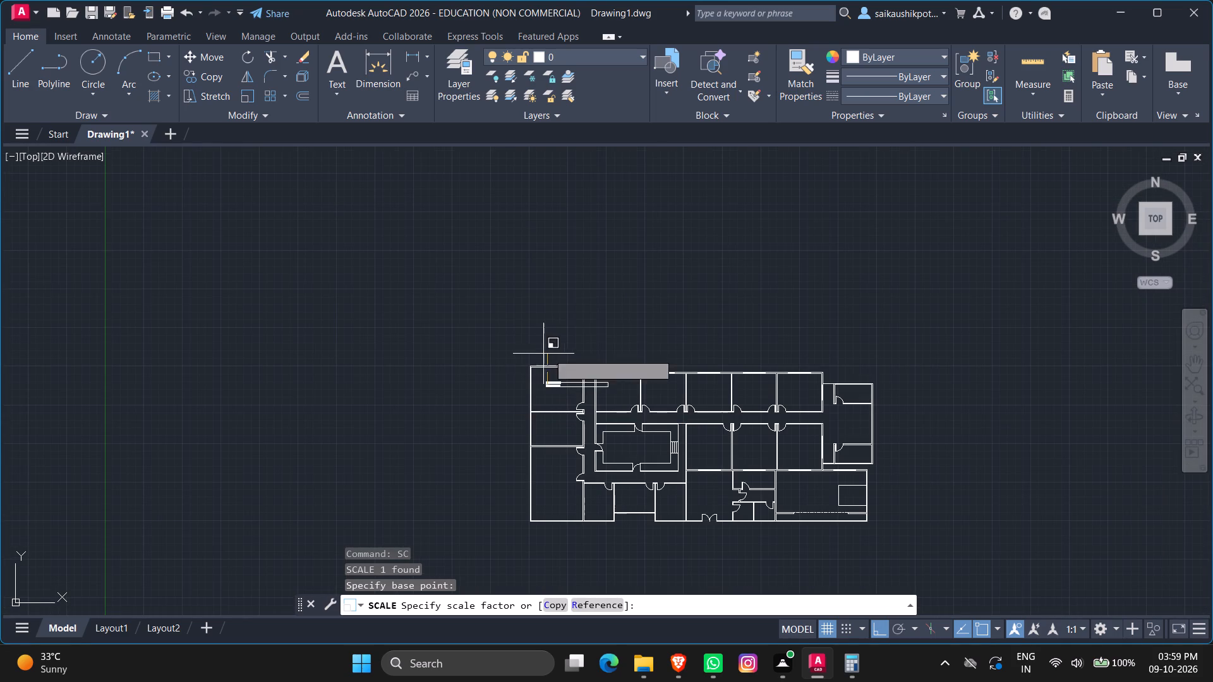
pyautogui.scroll(1, 615, 278)
pyautogui.scroll(-1, 507, 362)
pyautogui.scroll(1, 550, 341)
pyautogui.scroll(-2, 675, 277)
pyautogui.scroll(4, 553, 373)
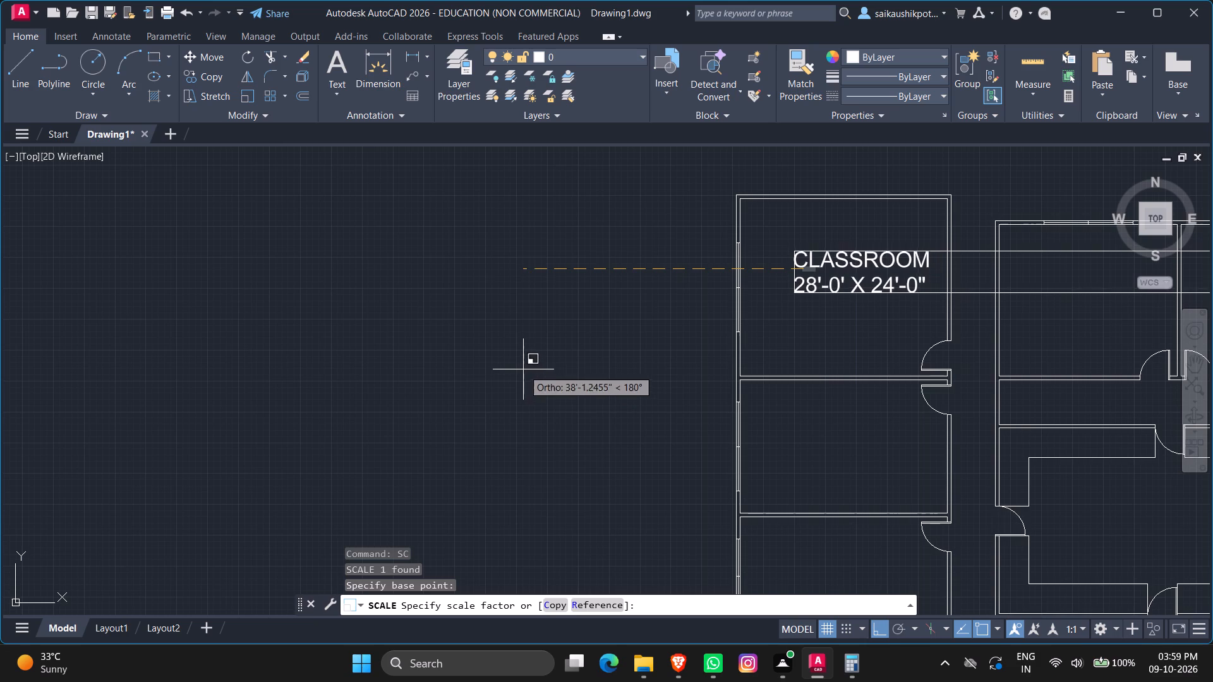
pyautogui.click(541, 364)
pyautogui.scroll(2, 783, 290)
# Move the enlarged classroom label slightly west so it sits centrally in the northwest room.
pyautogui.click(848, 230)
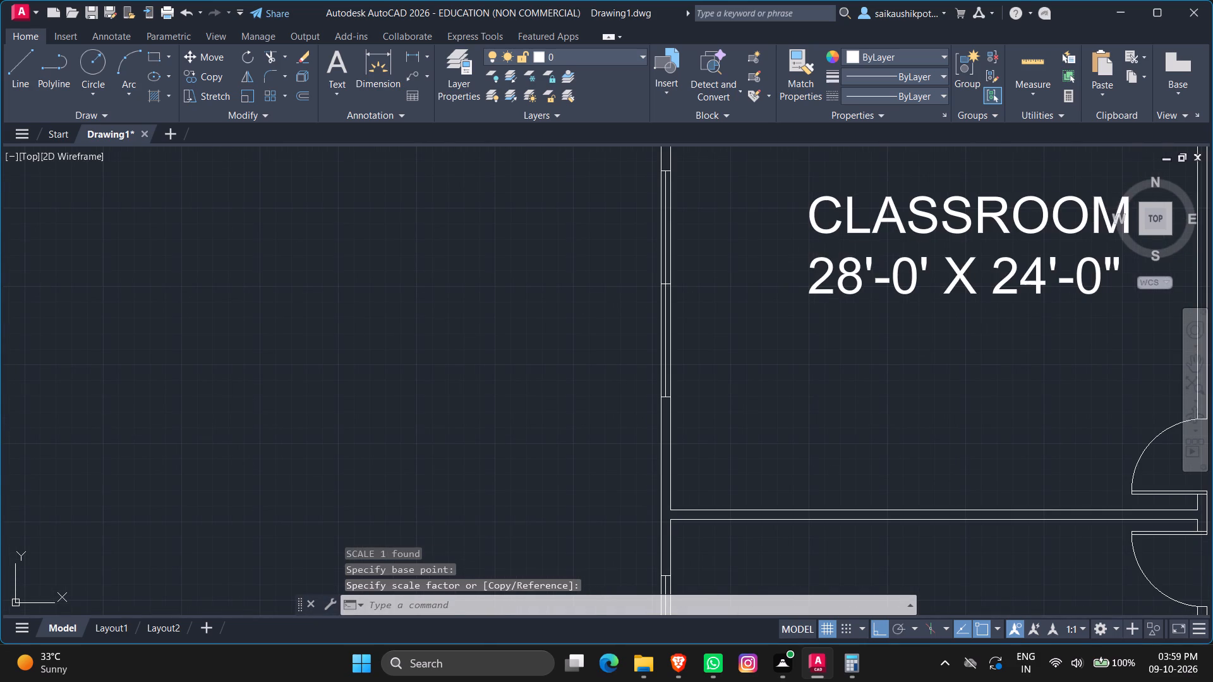
pyautogui.click(764, 249)
pyautogui.click(814, 205)
pyautogui.click(807, 195)
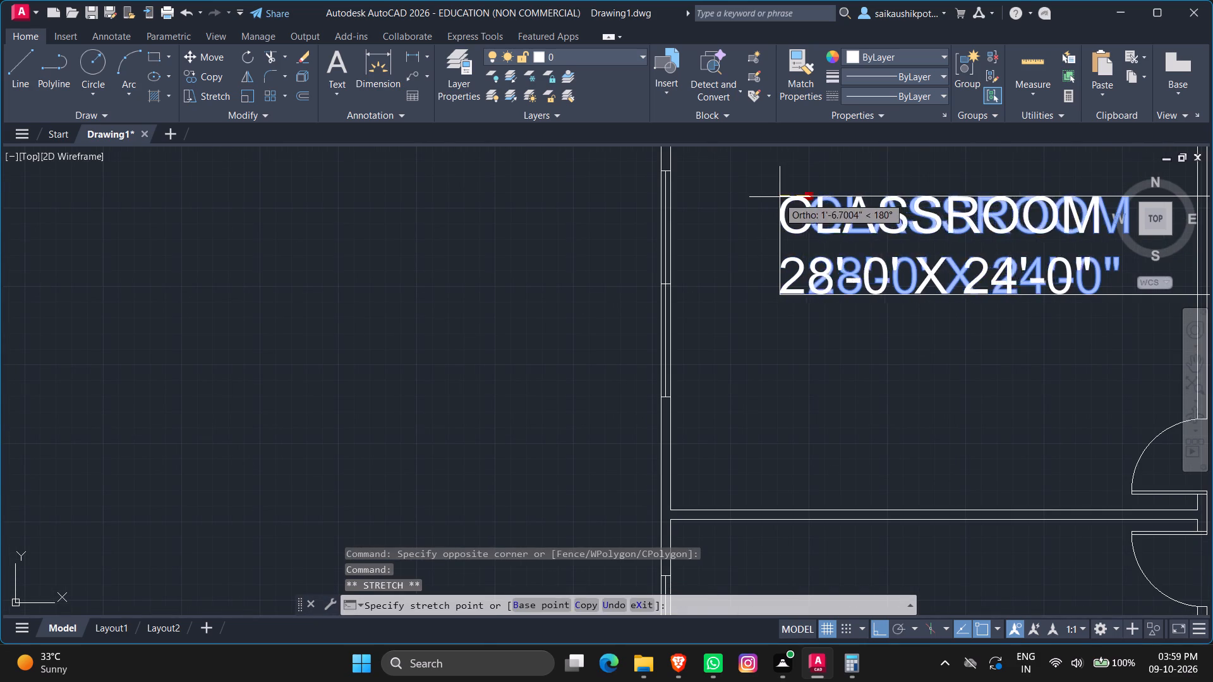
pyautogui.click(755, 198)
pyautogui.scroll(-3, 767, 230)
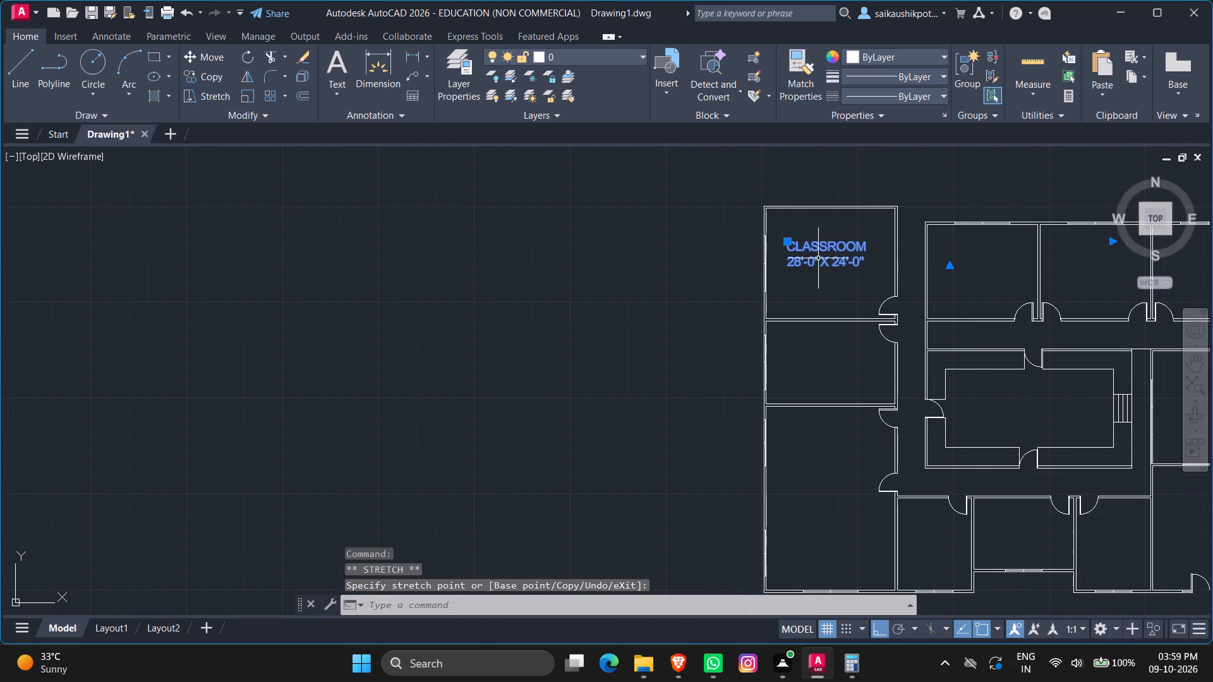
pyautogui.press('Escape')
pyautogui.press('Escape')
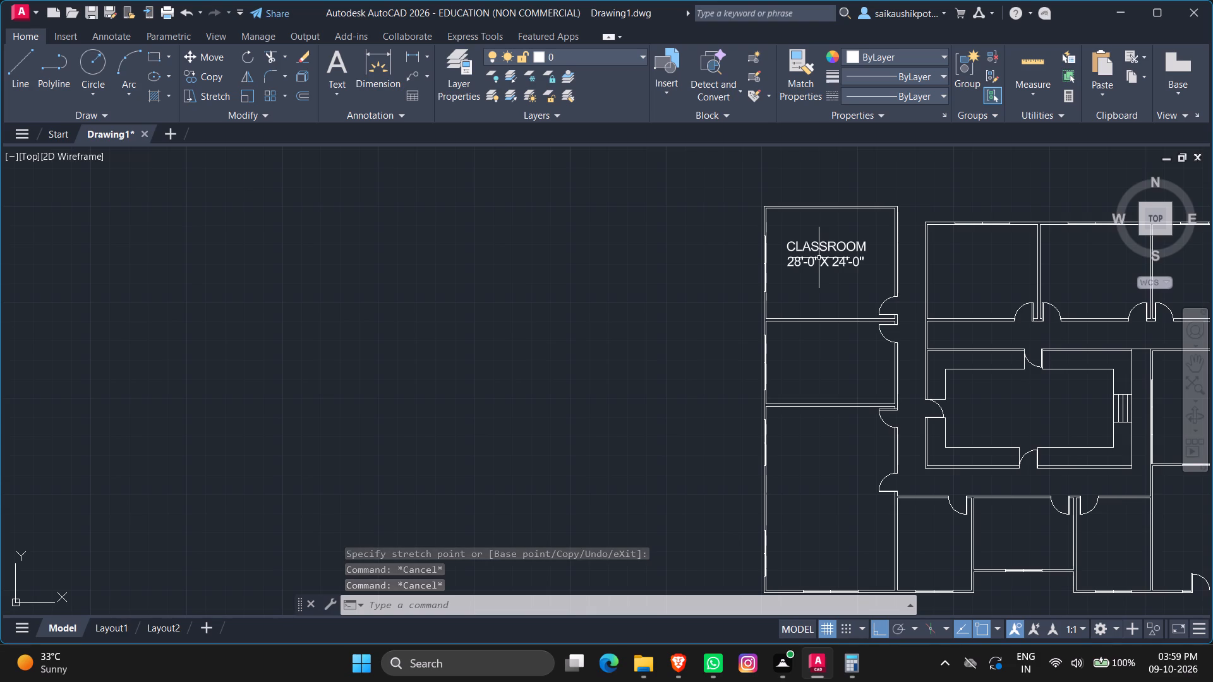
# Copy the classroom label into the second room of the west column.
pyautogui.scroll(1, 817, 255)
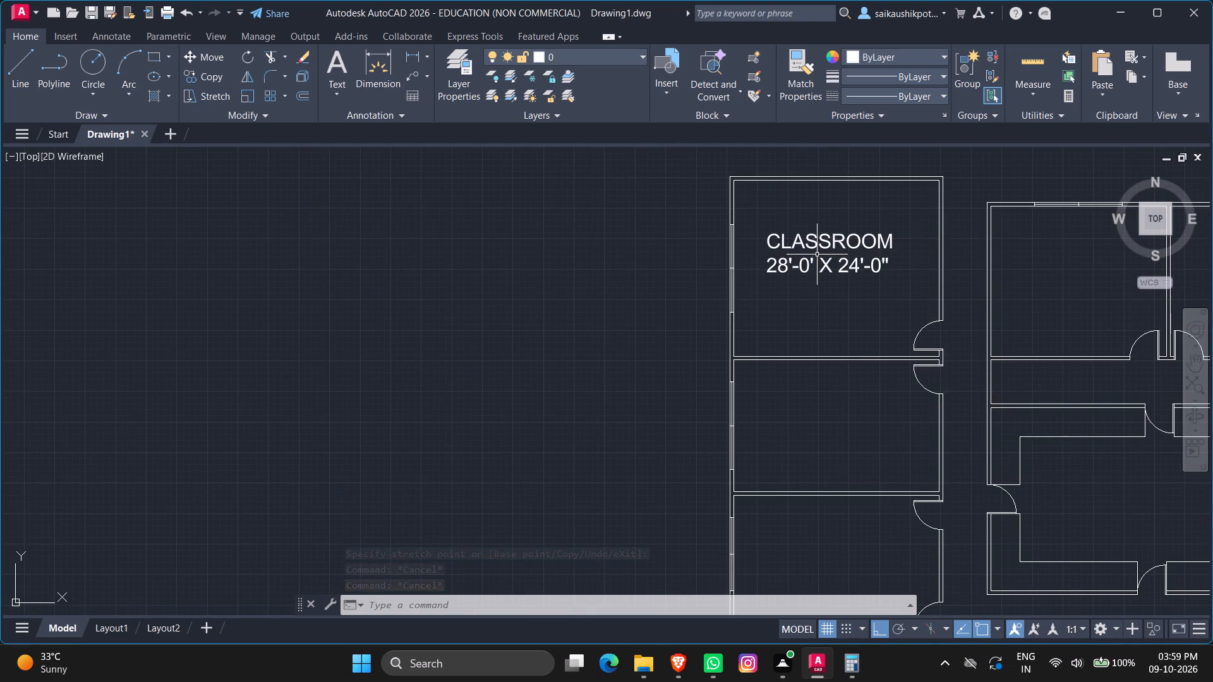
pyautogui.scroll(2, 817, 254)
pyautogui.click(803, 218)
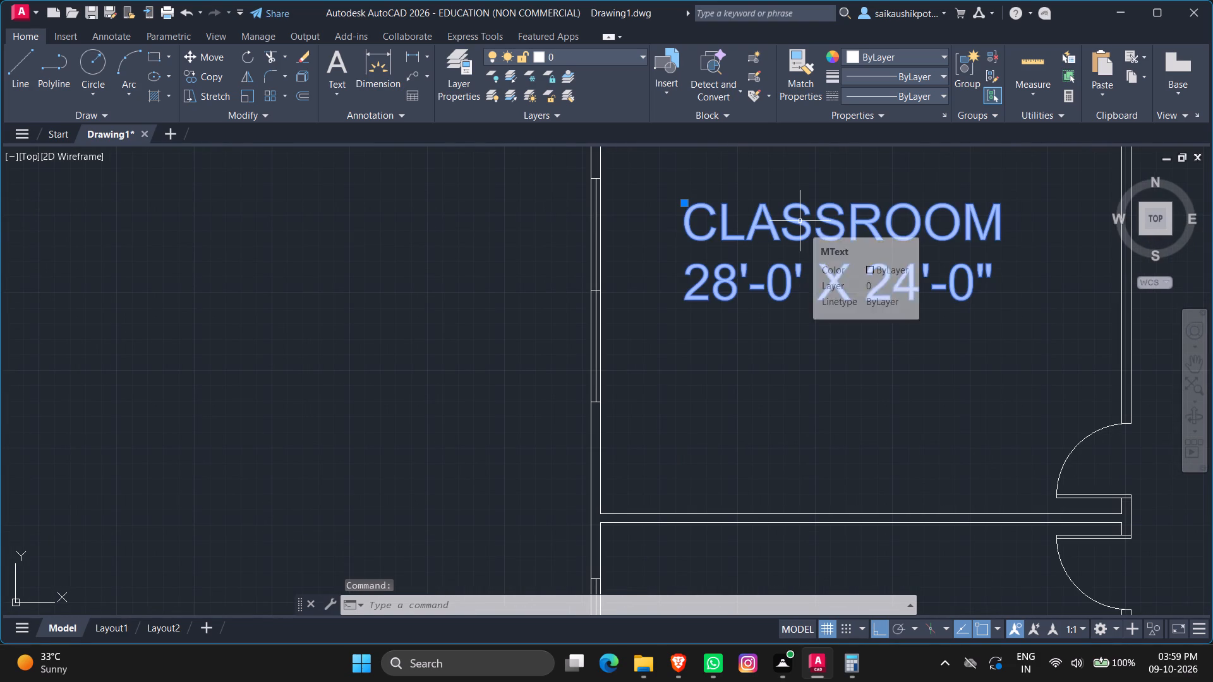
pyautogui.hotkey('ctrl', 'c')
pyautogui.hotkey('ctrl', 'v')
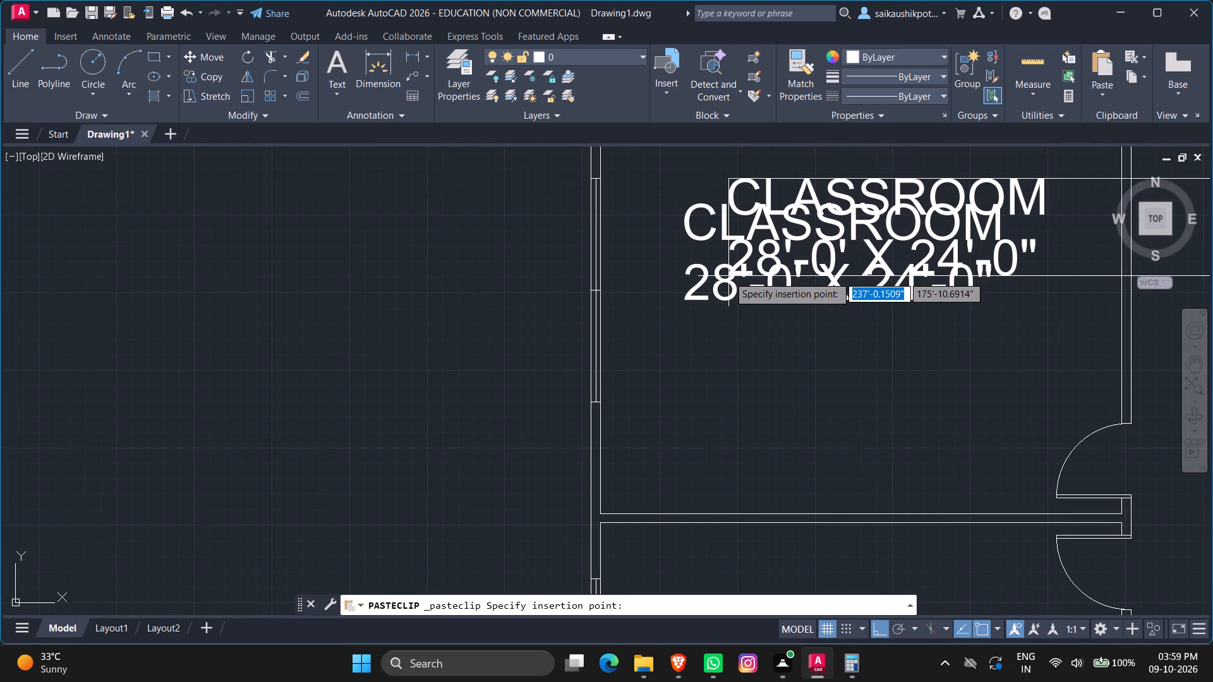
pyautogui.scroll(-3, 728, 276)
pyautogui.scroll(3, 715, 412)
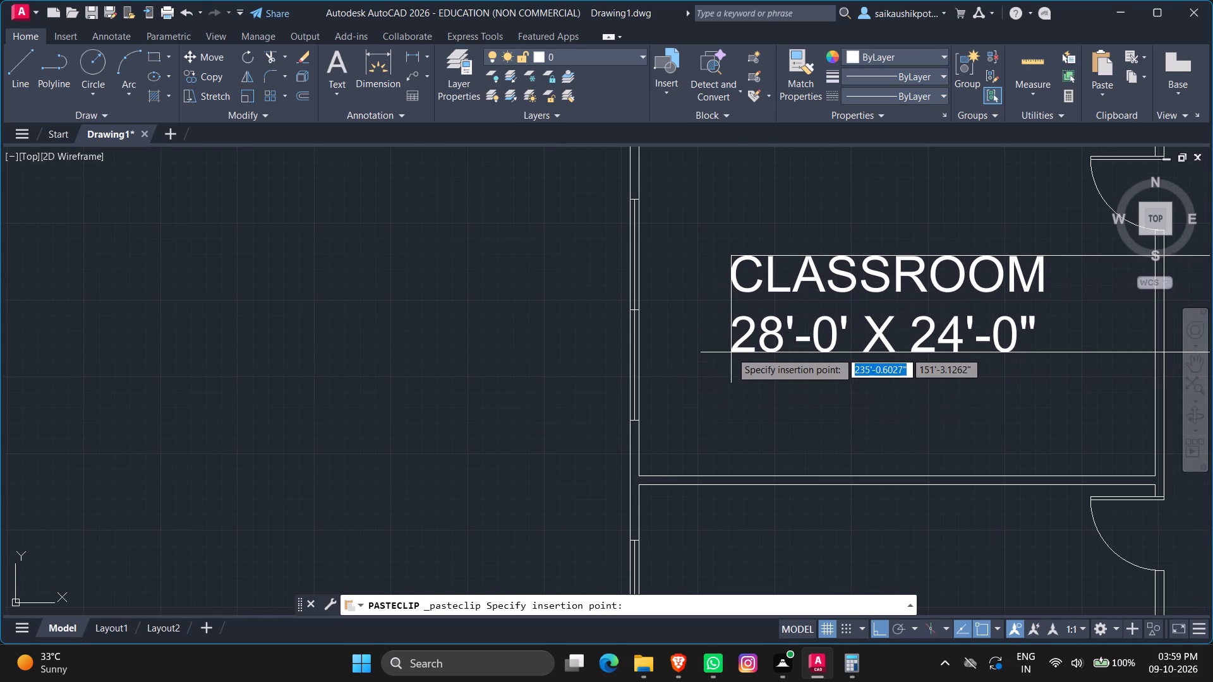
pyautogui.click(737, 337)
# Paste another copy of the classroom label into the large southwest room.
pyautogui.scroll(-2, 746, 366)
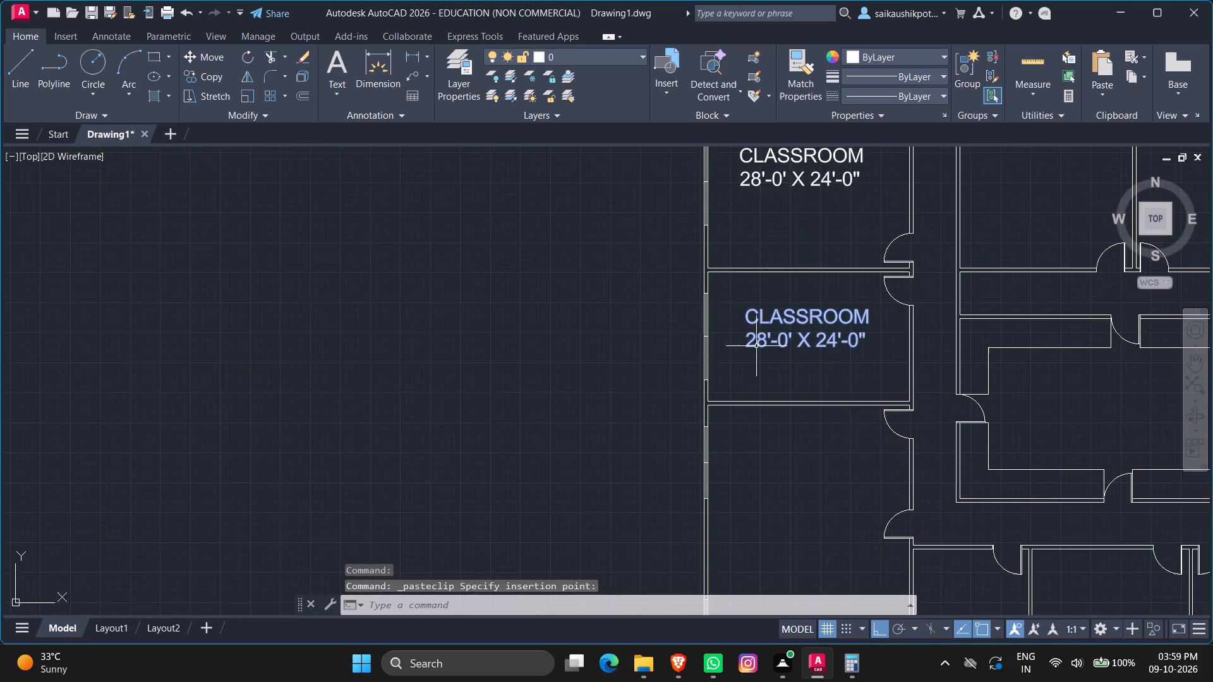
pyautogui.scroll(-3, 756, 346)
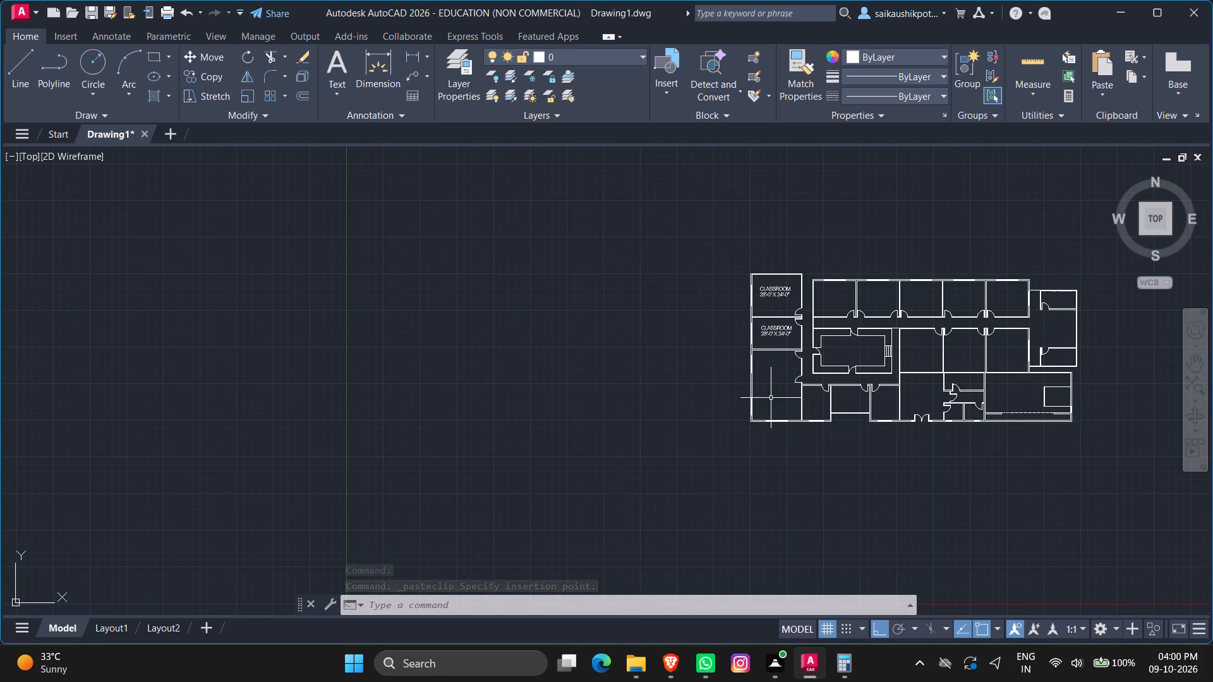
pyautogui.hotkey('ctrl', 'v')
pyautogui.scroll(5, 785, 399)
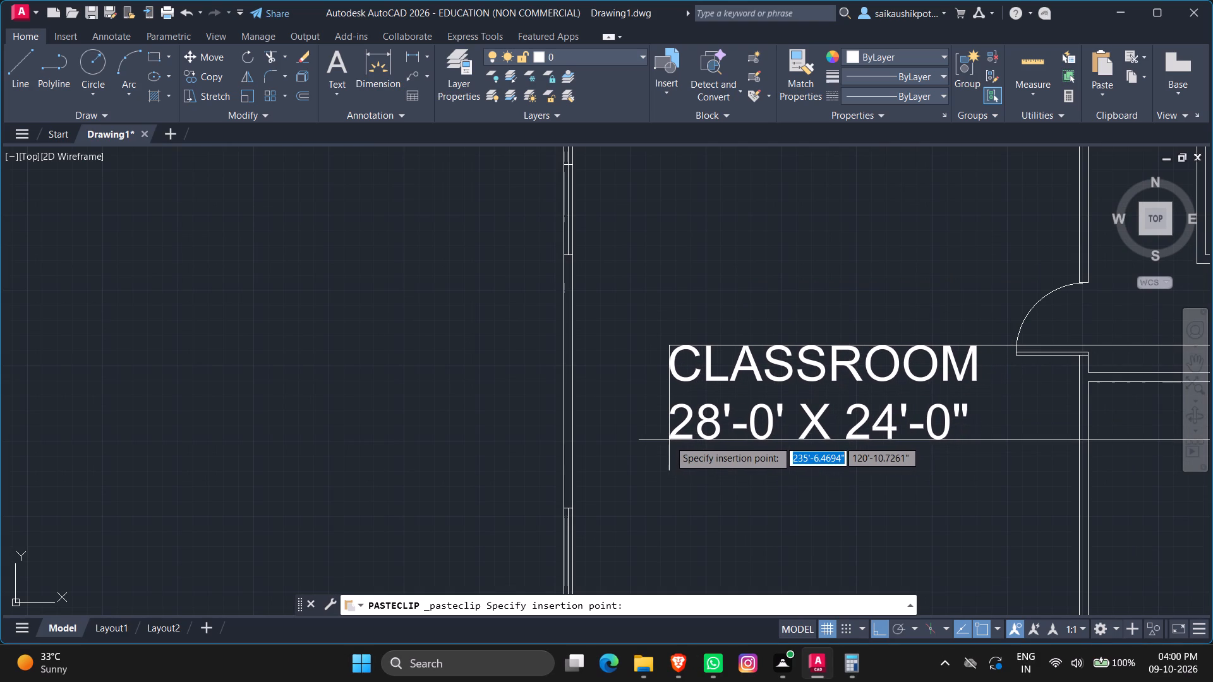
pyautogui.click(675, 441)
# Replace the whole text of the southwest room's label with LIBRARY.
pyautogui.doubleClick(698, 367)
pyautogui.doubleClick(688, 385)
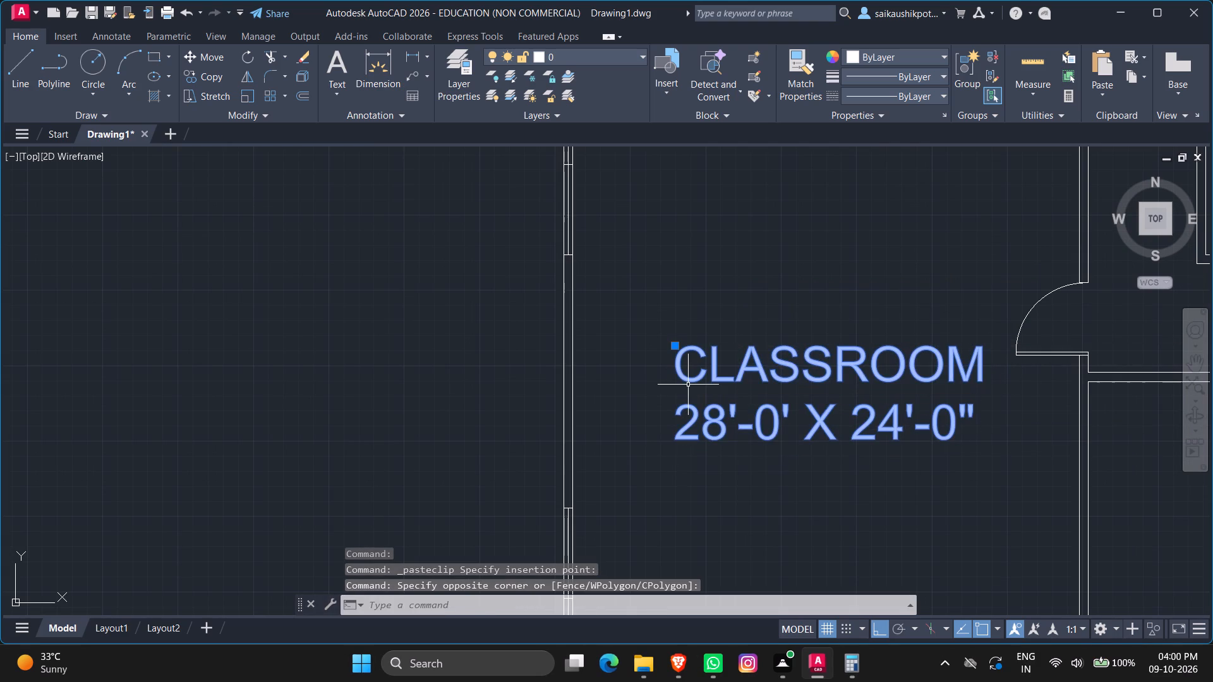
pyautogui.doubleClick(688, 385)
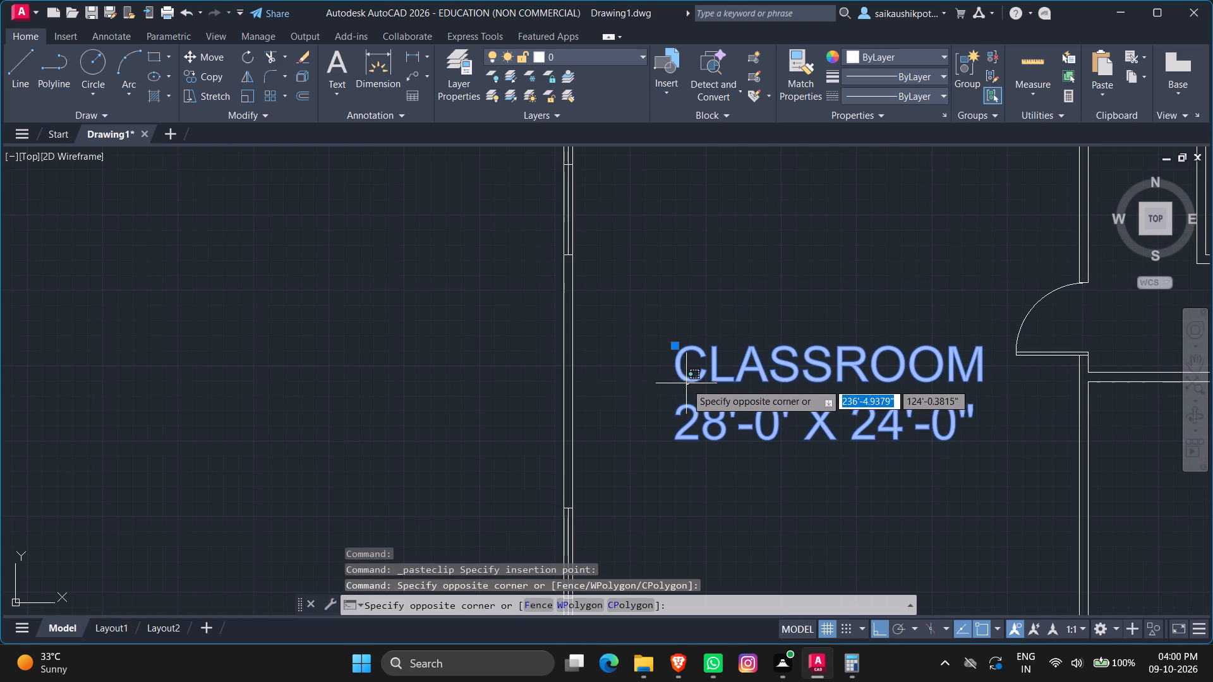
pyautogui.doubleClick(684, 373)
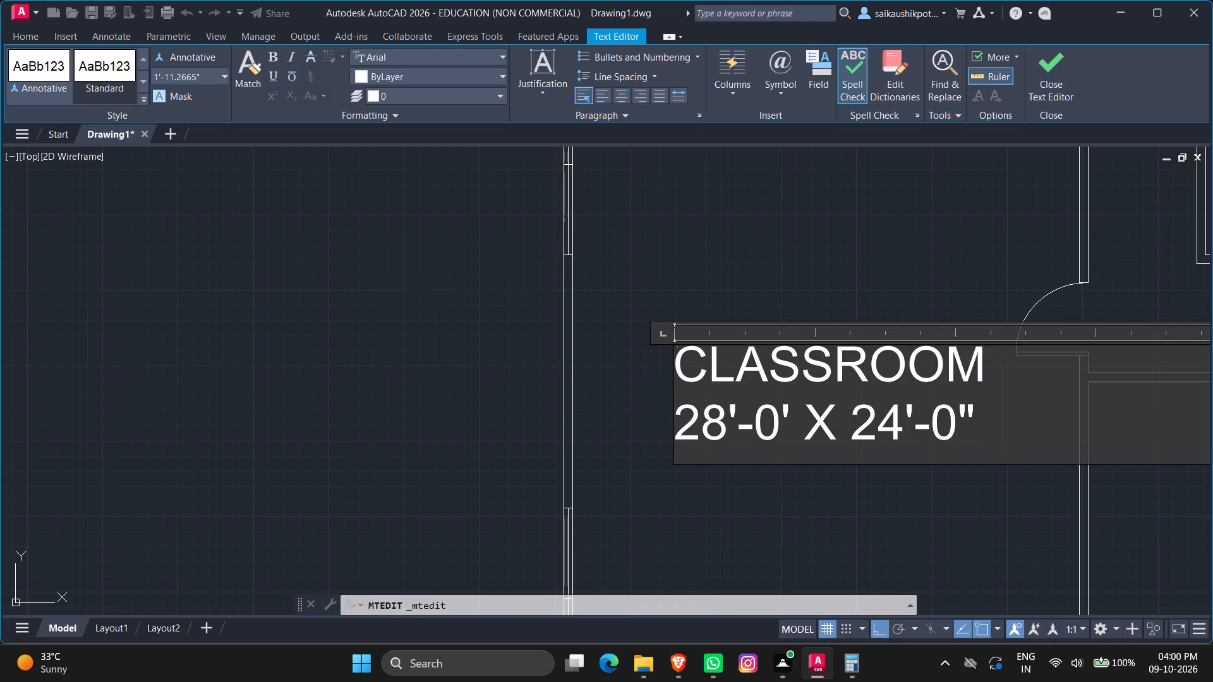
pyautogui.moveTo(1010, 363); pyautogui.dragTo(631, 383)
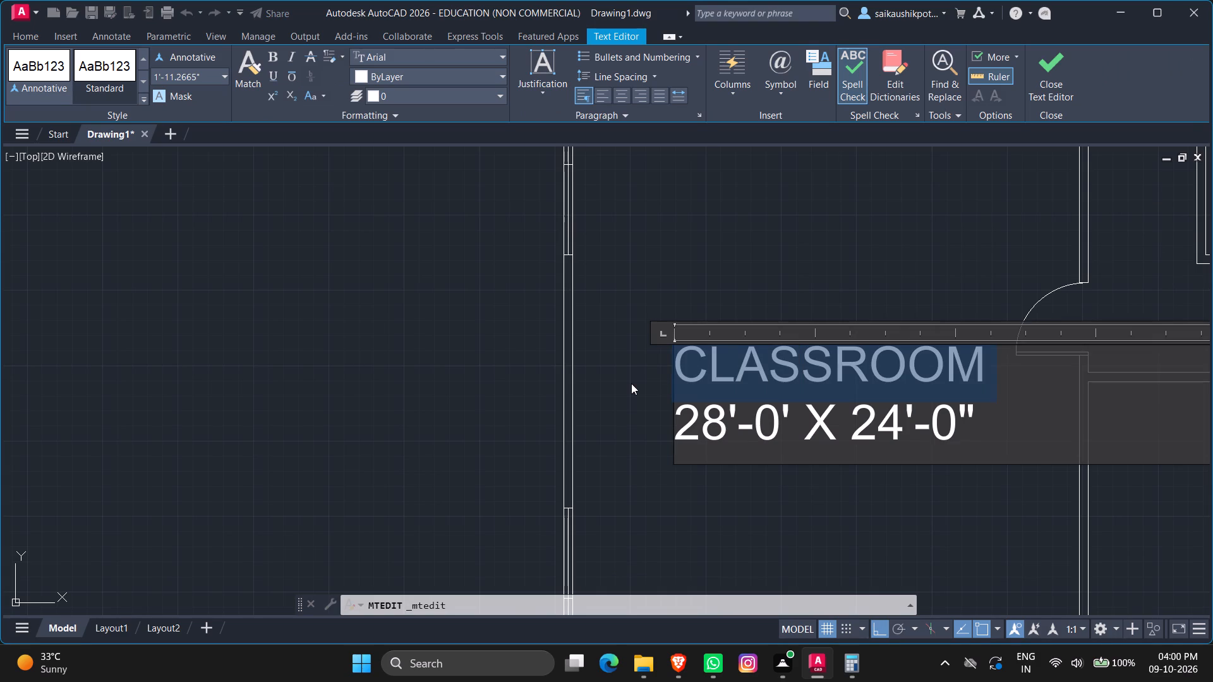
pyautogui.hotkey('ctrl', 'a')
pyautogui.press('BackSpace')
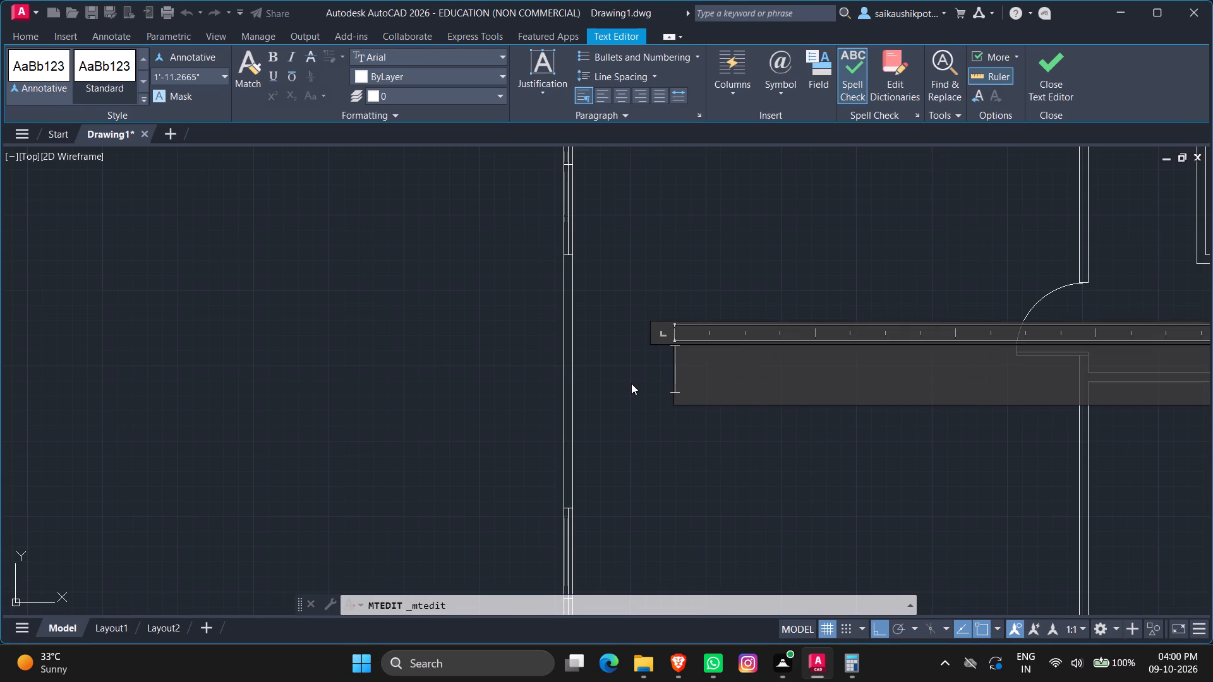
pyautogui.write('LID')
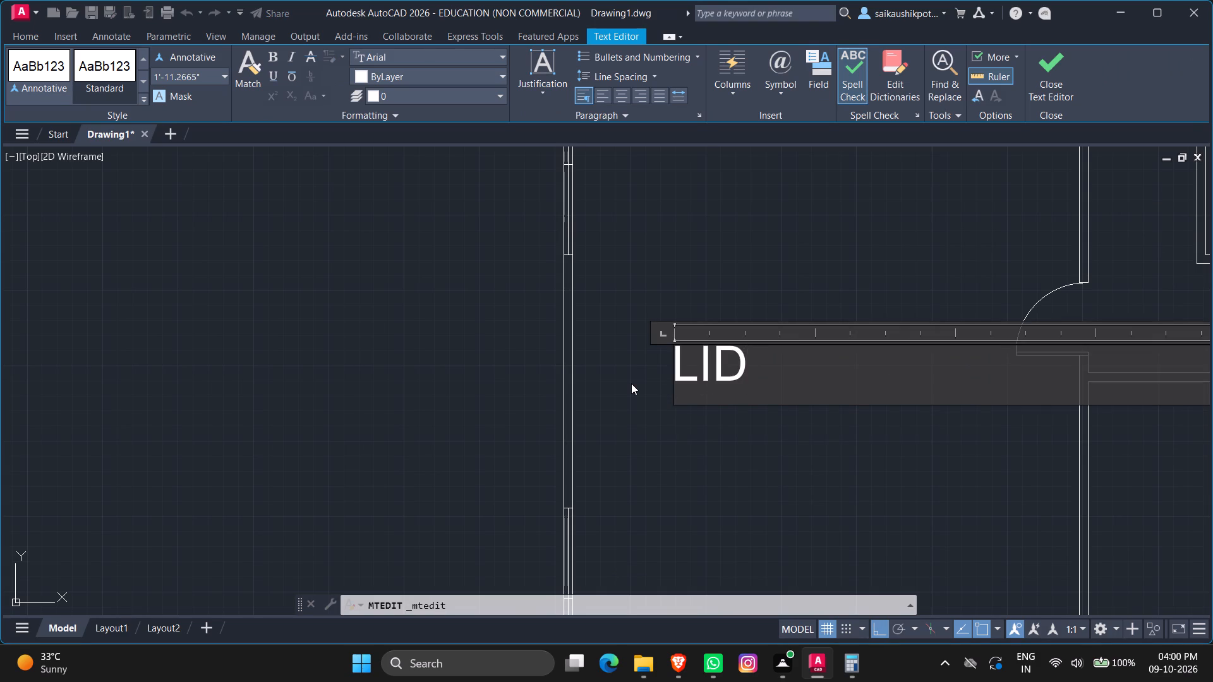
pyautogui.press('BackSpace')
pyautogui.write('BRARY')
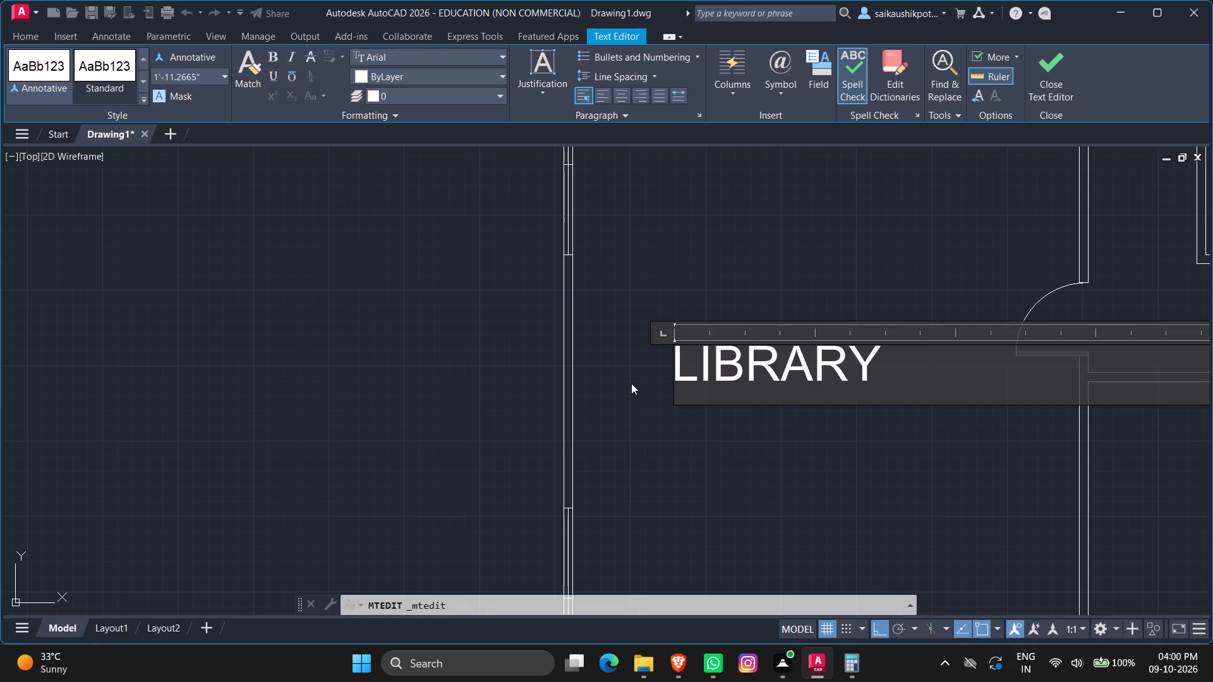
pyautogui.press('Escape')
pyautogui.press('Return')
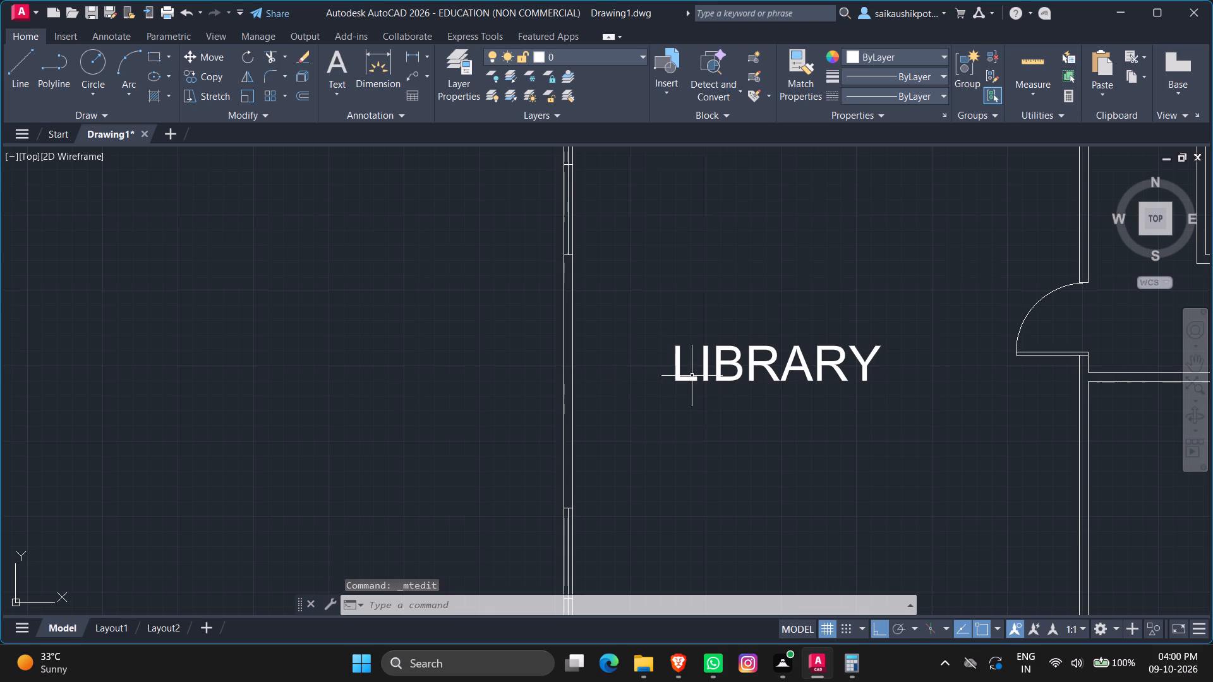
# Move the LIBRARY label slightly east so it sits more centrally in the large southwest room.
pyautogui.click(706, 376)
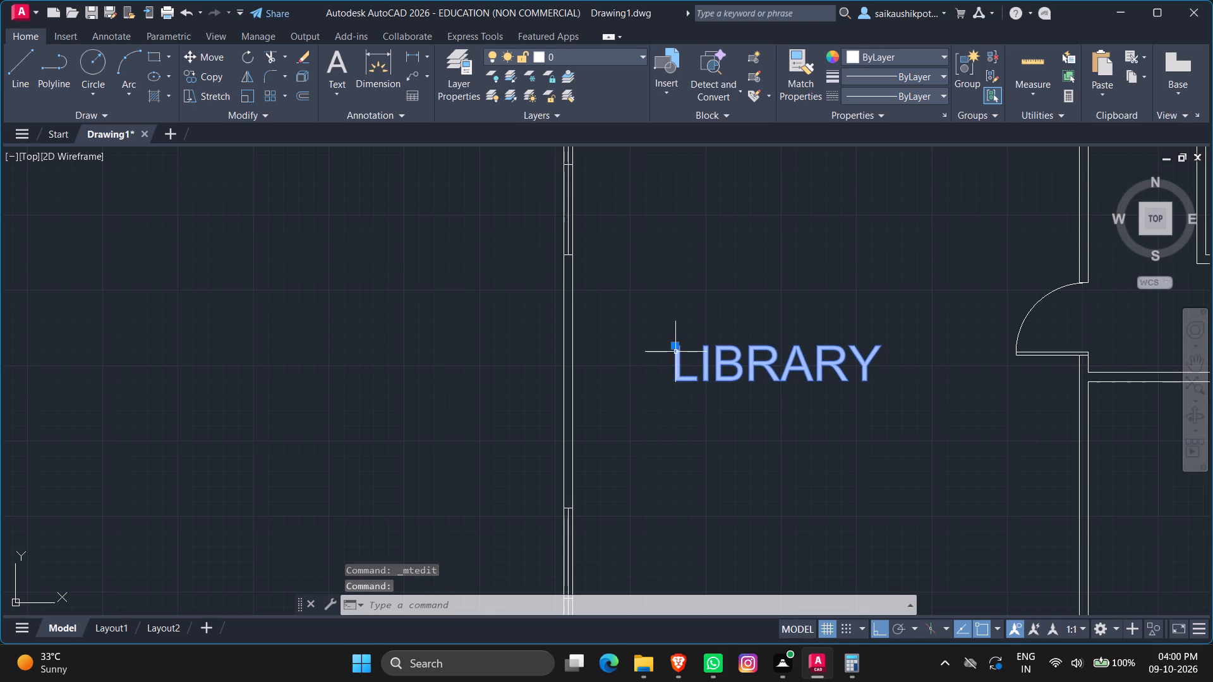
pyautogui.click(673, 344)
pyautogui.click(699, 358)
pyautogui.scroll(-1, 733, 385)
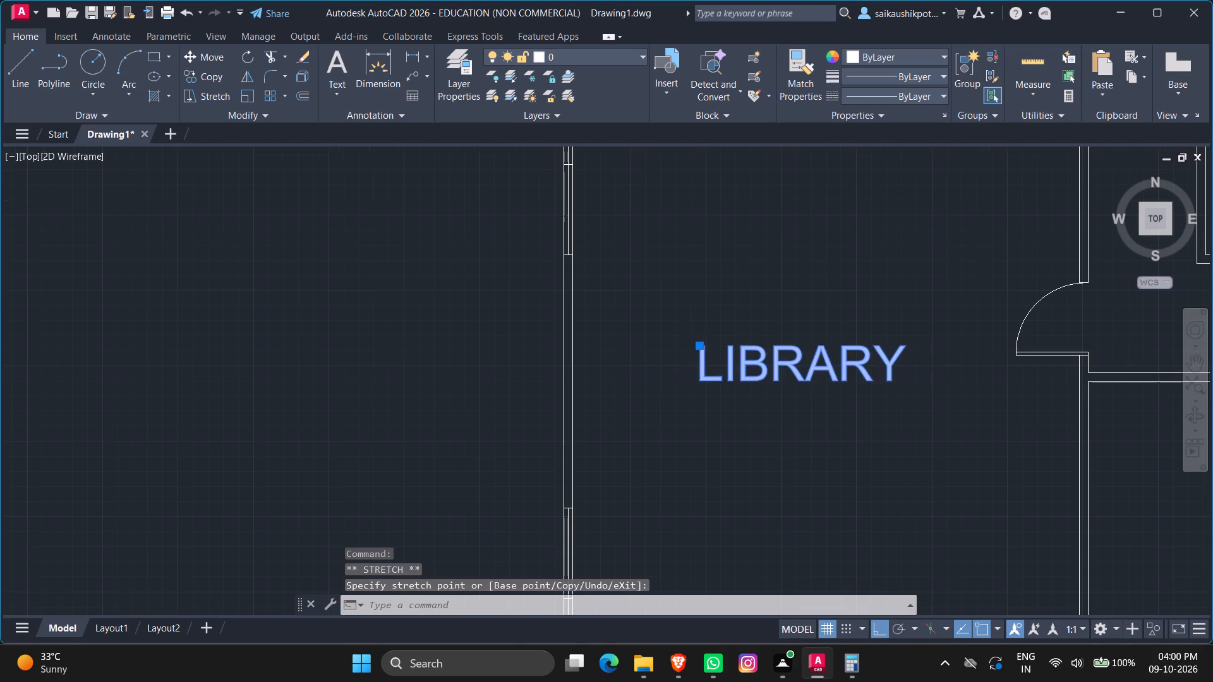
pyautogui.scroll(-2, 733, 385)
pyautogui.scroll(3, 739, 390)
pyautogui.click(685, 339)
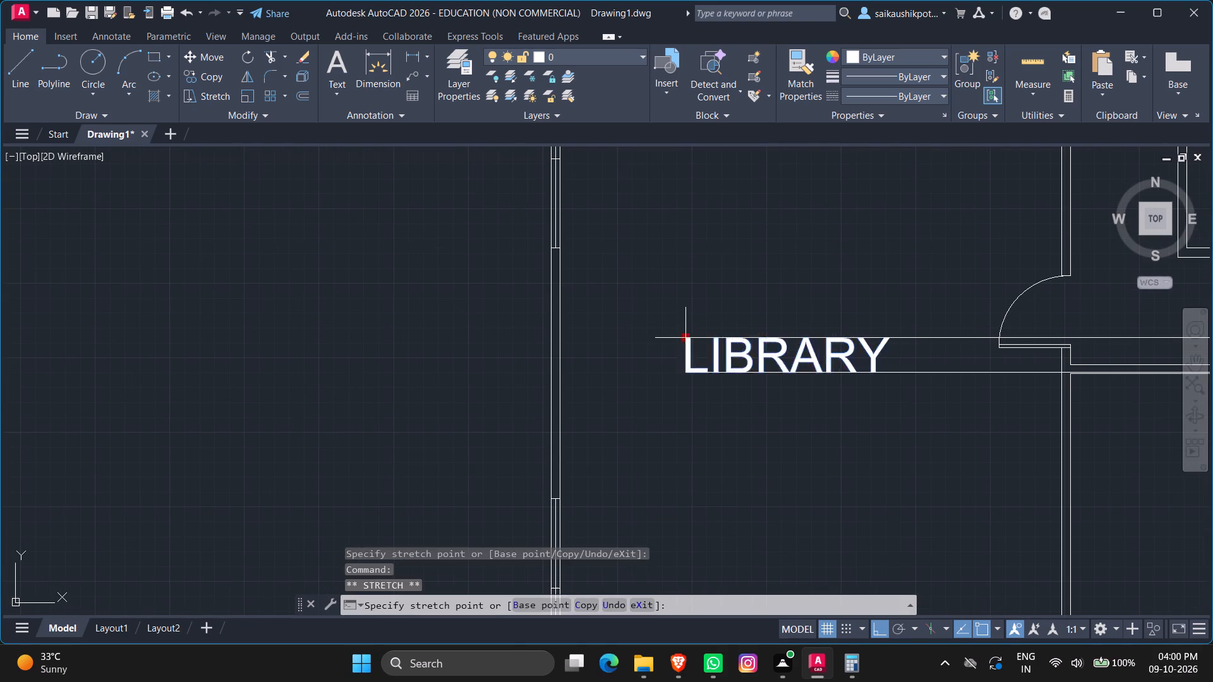
pyautogui.click(697, 346)
pyautogui.press('Escape')
pyautogui.scroll(-3, 726, 393)
pyautogui.press('Escape')
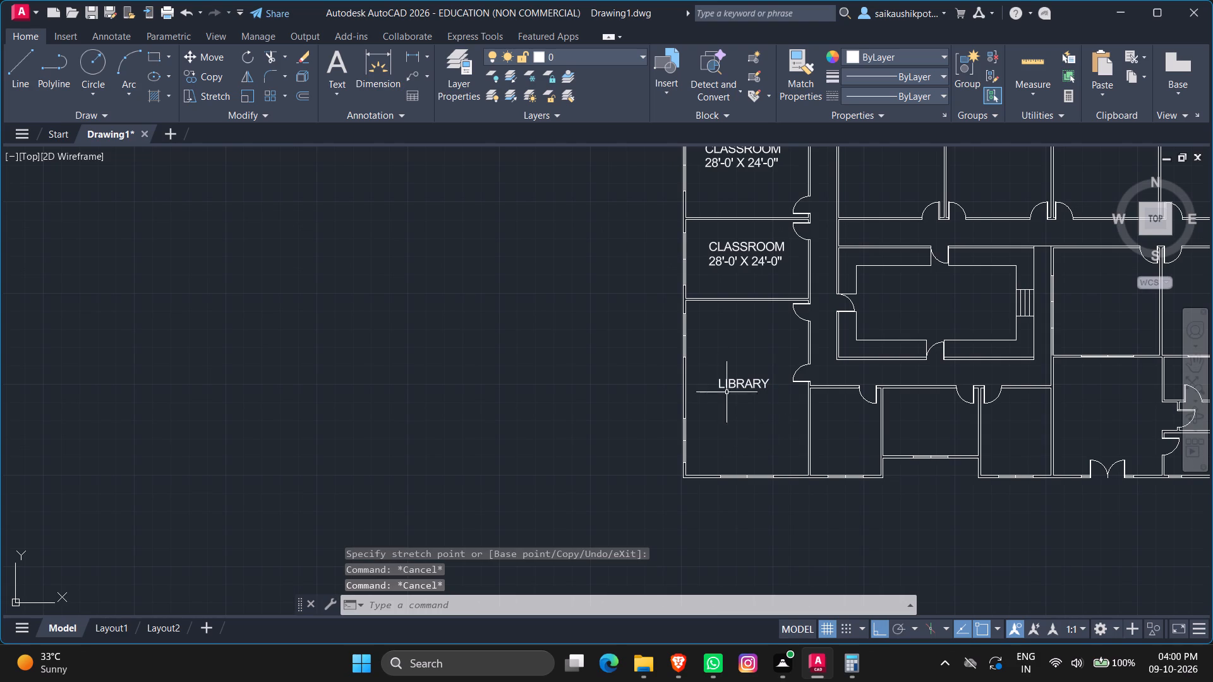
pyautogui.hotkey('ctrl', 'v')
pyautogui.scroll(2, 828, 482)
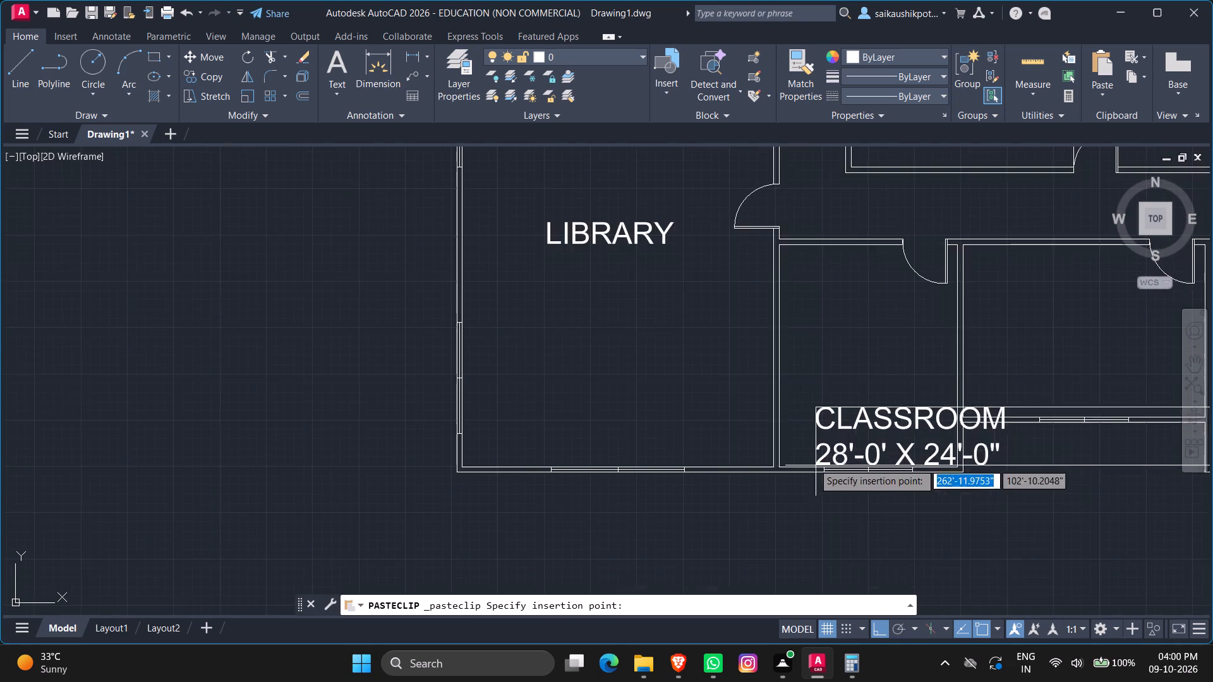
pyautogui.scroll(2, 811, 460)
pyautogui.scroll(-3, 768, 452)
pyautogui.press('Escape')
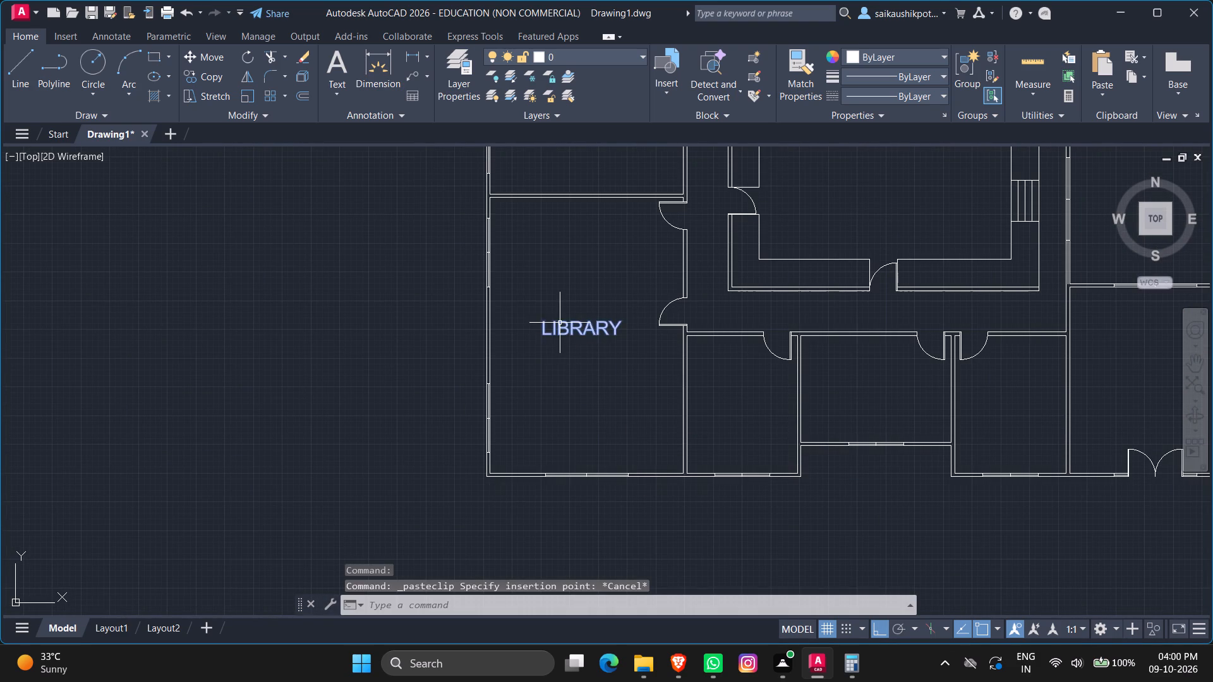
# Copy the LIBRARY label into the small room directly east of the library on the south side.
pyautogui.click(560, 323)
pyautogui.hotkey('ctrl', 'c')
pyautogui.hotkey('ctrl', 'v')
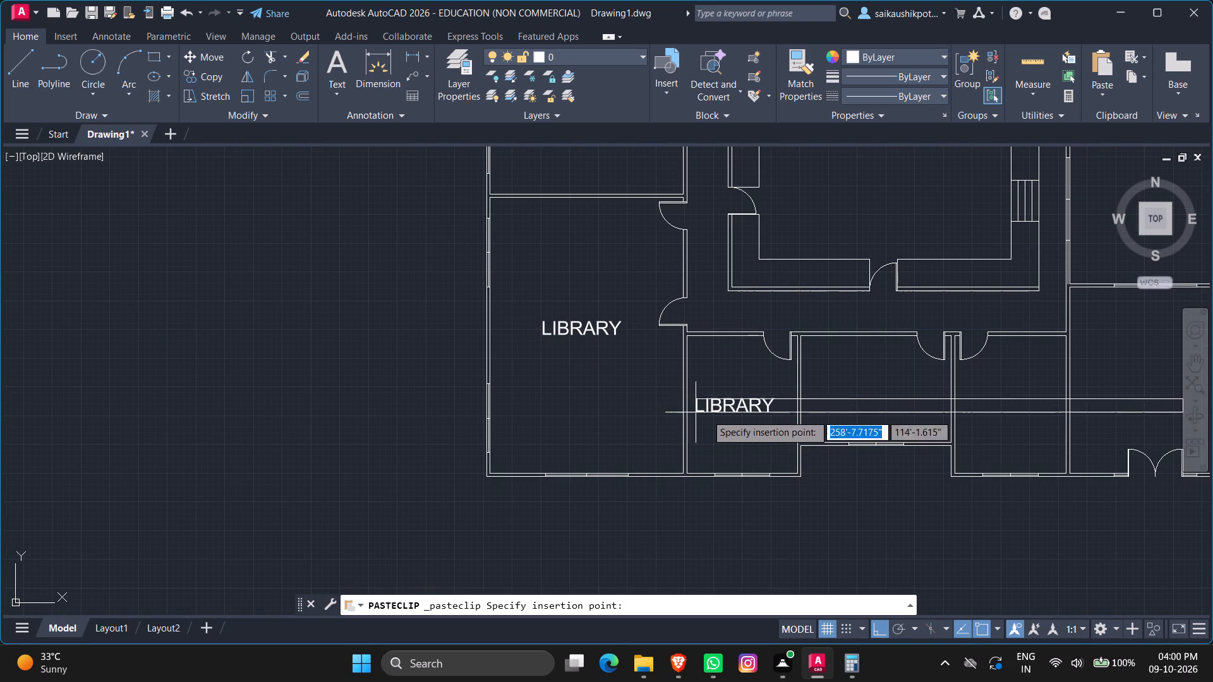
pyautogui.scroll(2, 706, 407)
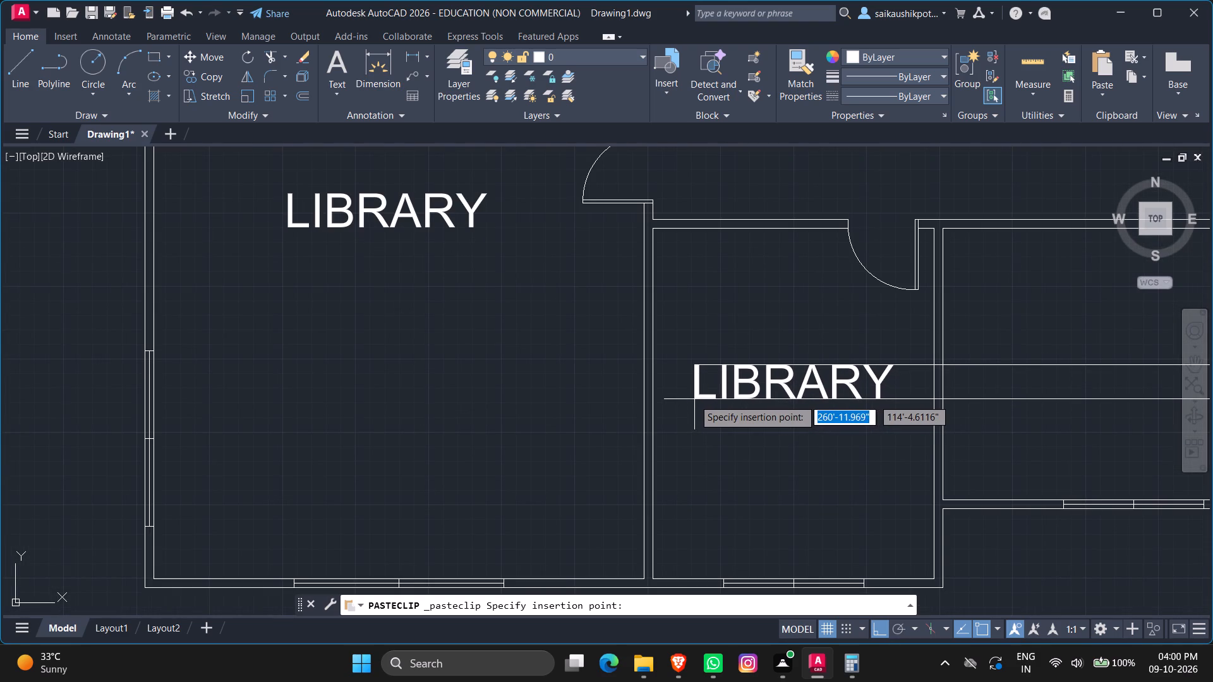
pyautogui.click(691, 381)
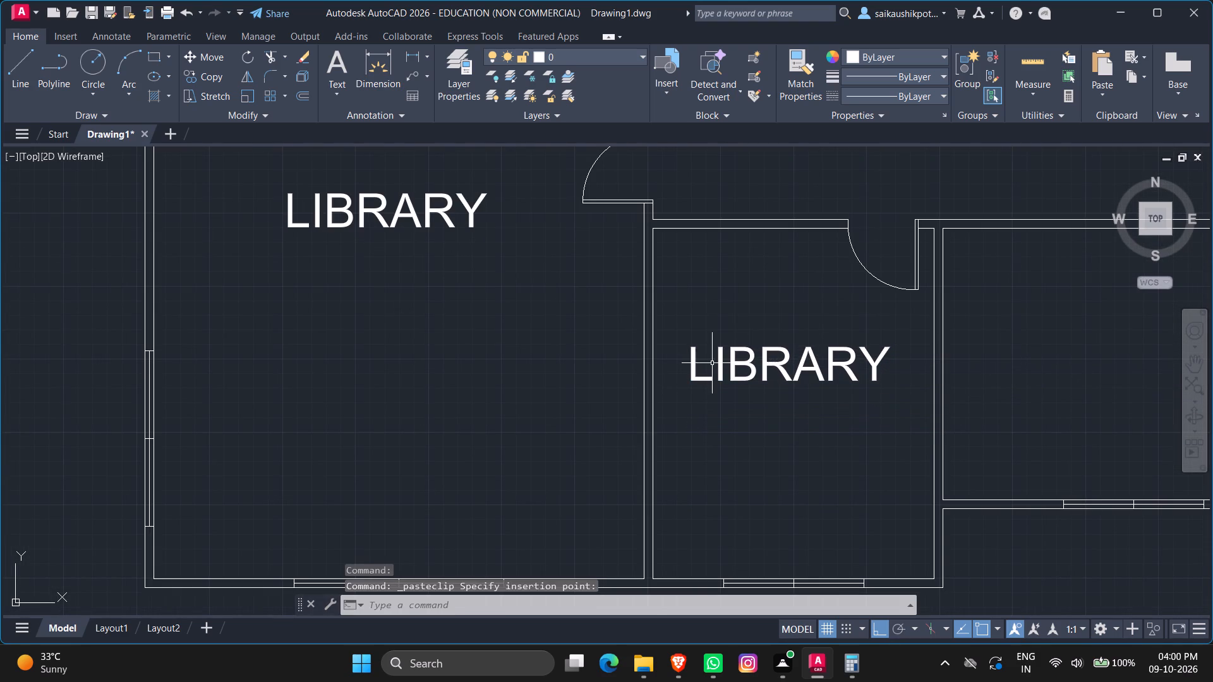
# Add an indented second line reading 12' X 16' below LIBRARY in the small room's copied label.
pyautogui.doubleClick(712, 363)
pyautogui.doubleClick(687, 370)
pyautogui.tripleClick(696, 371)
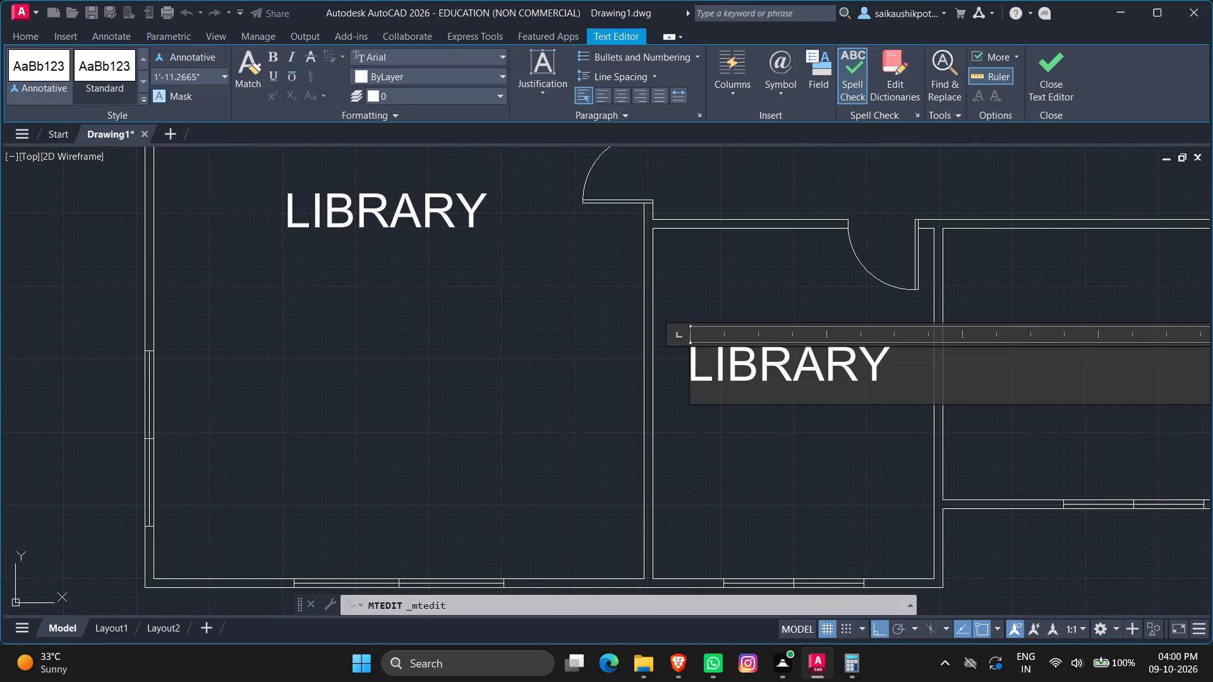
pyautogui.click(891, 365)
pyautogui.press('Return')
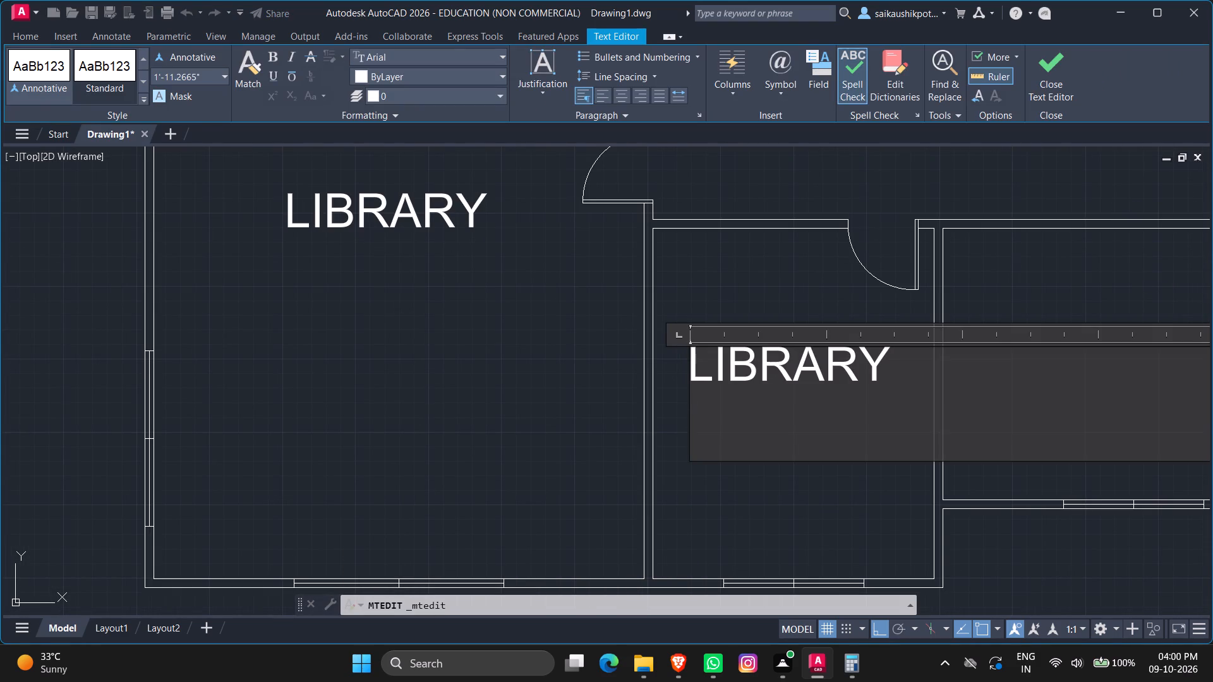
pyautogui.press('space')
pyautogui.press('space')
pyautogui.write("12'")
pyautogui.press('space')
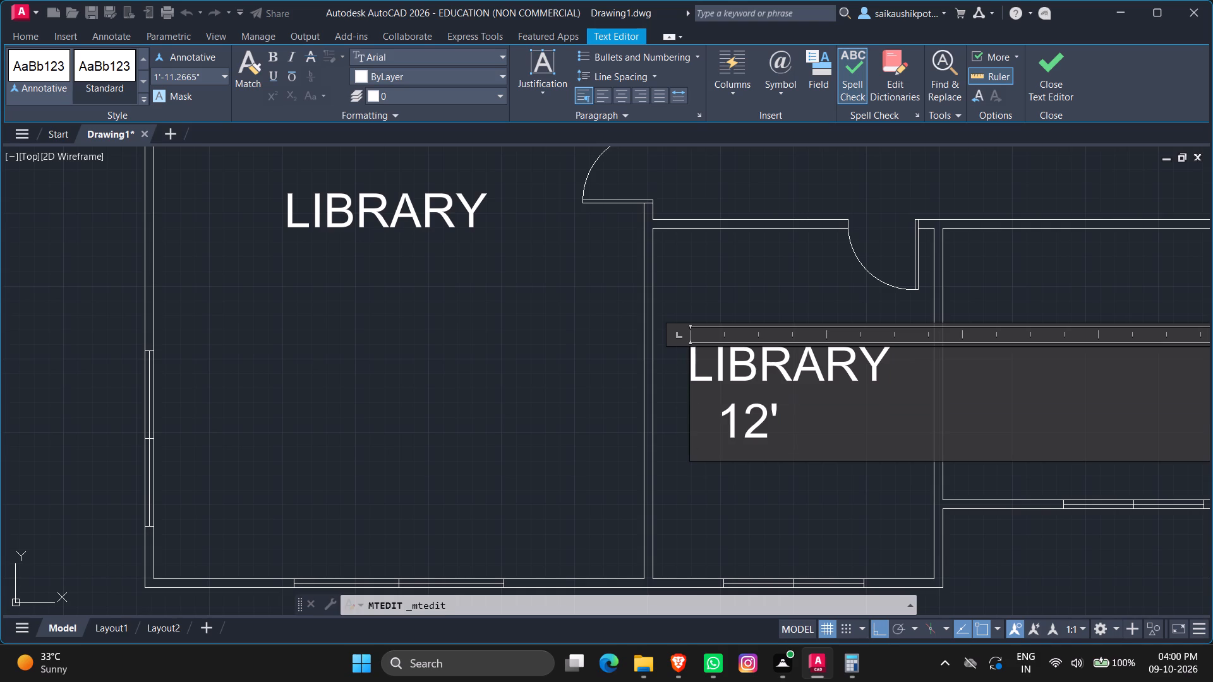
pyautogui.write('X')
pyautogui.press('space')
pyautogui.write("16'")
pyautogui.press('Escape')
pyautogui.press('Return')
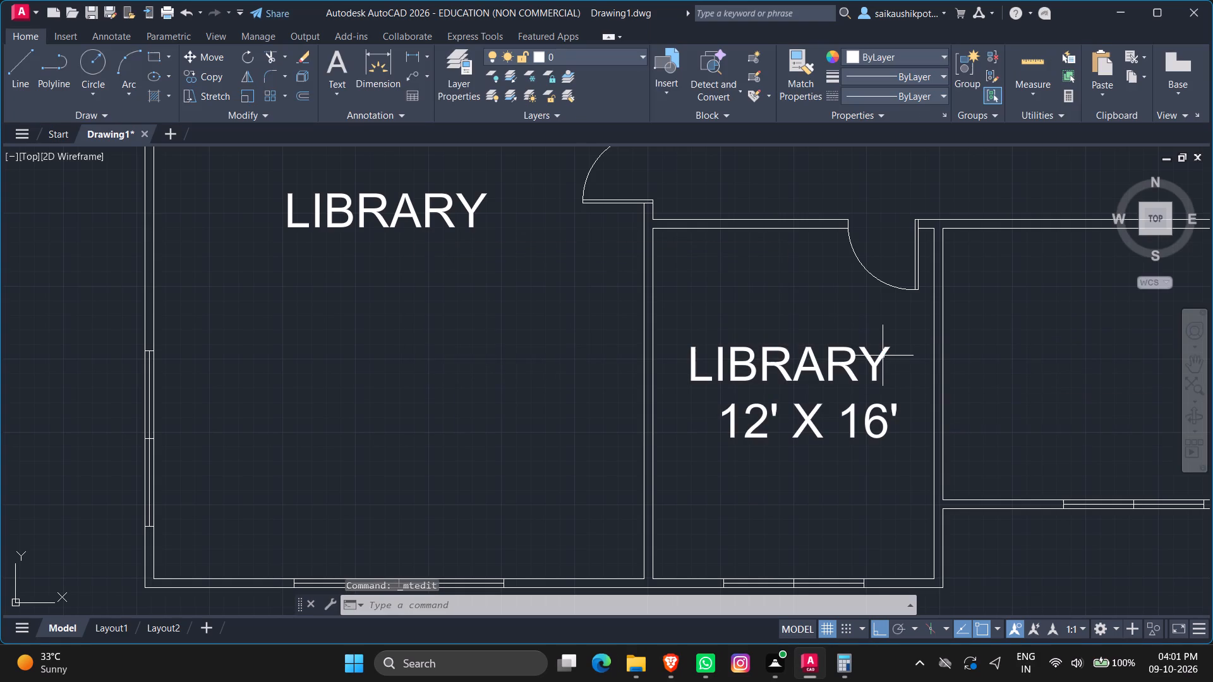
# Remove one leading space before 12' X 16' in the small room's label and save the text change.
pyautogui.doubleClick(794, 368)
pyautogui.tripleClick(788, 370)
pyautogui.click(785, 371)
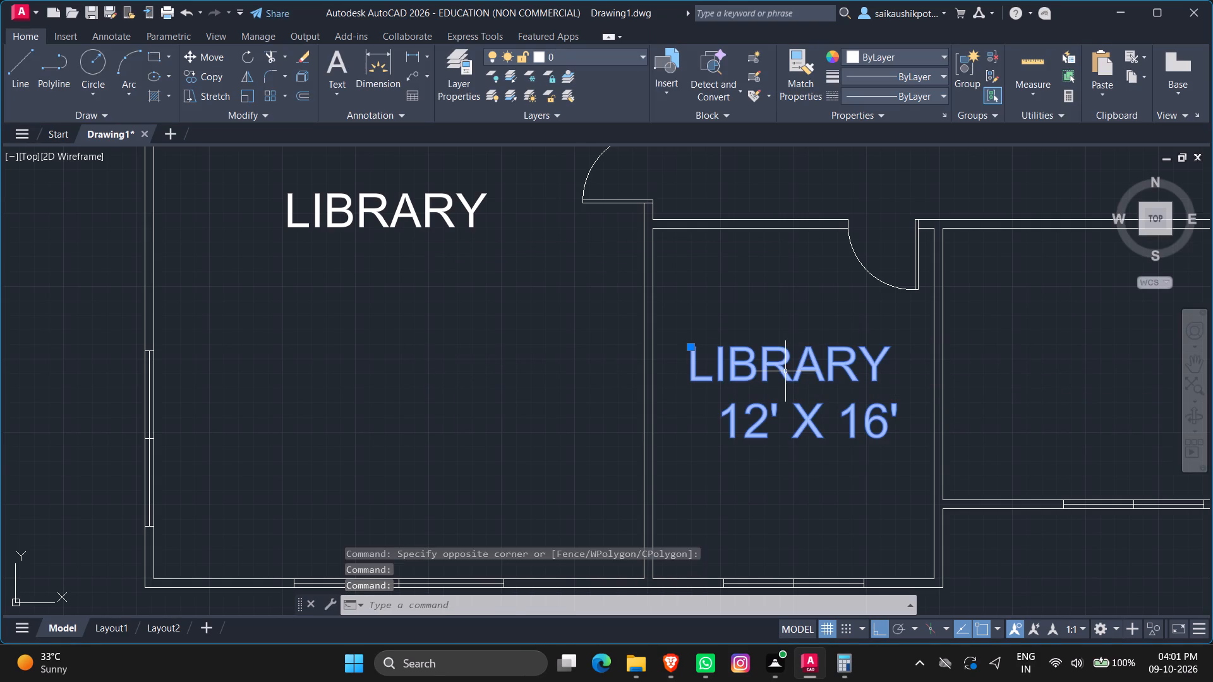
pyautogui.doubleClick(784, 373)
pyautogui.click(726, 423)
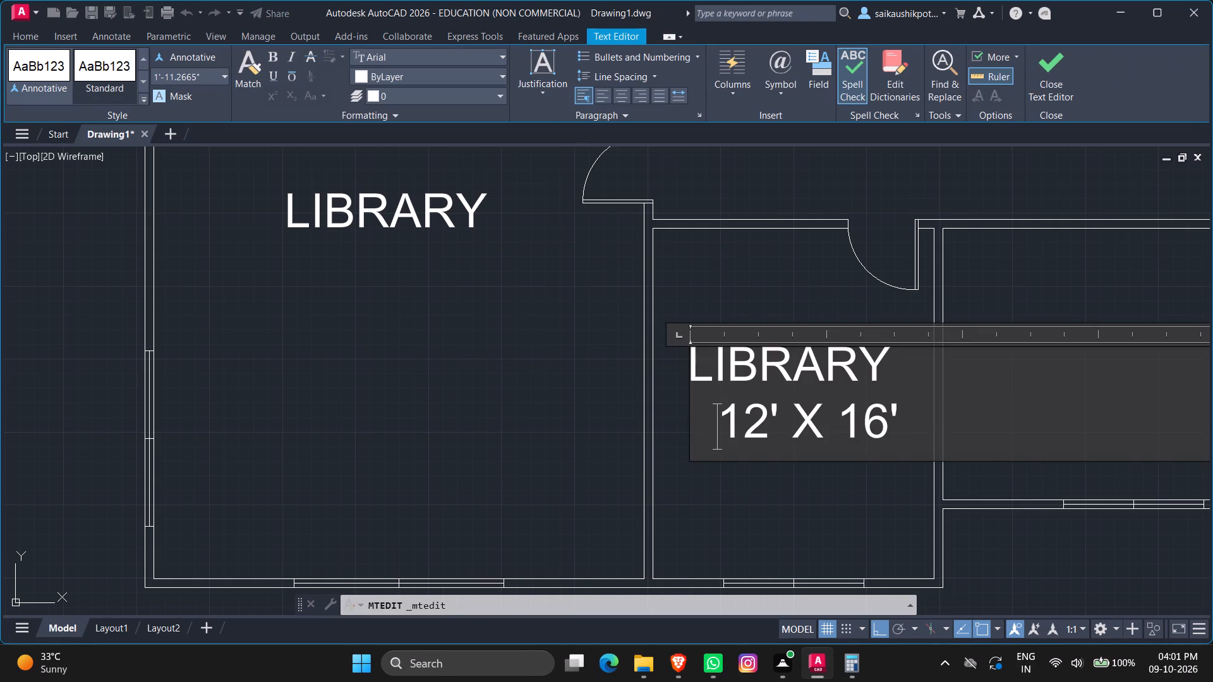
pyautogui.press('BackSpace')
pyautogui.press('Escape')
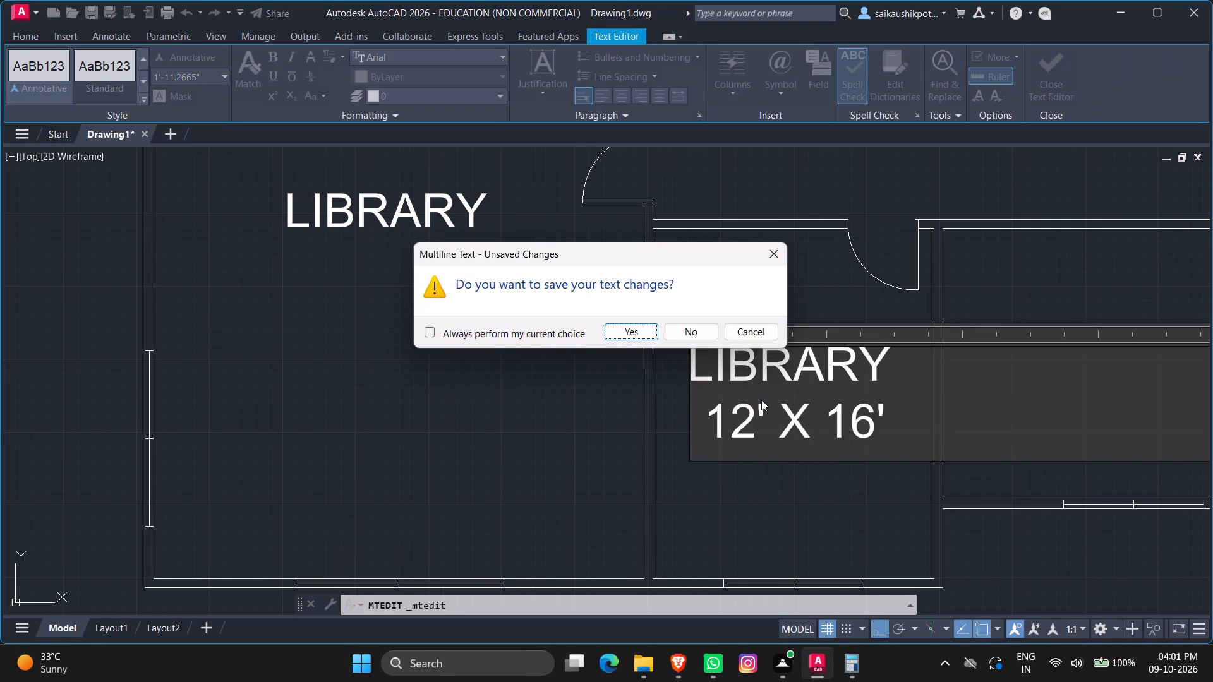
pyautogui.press('Return')
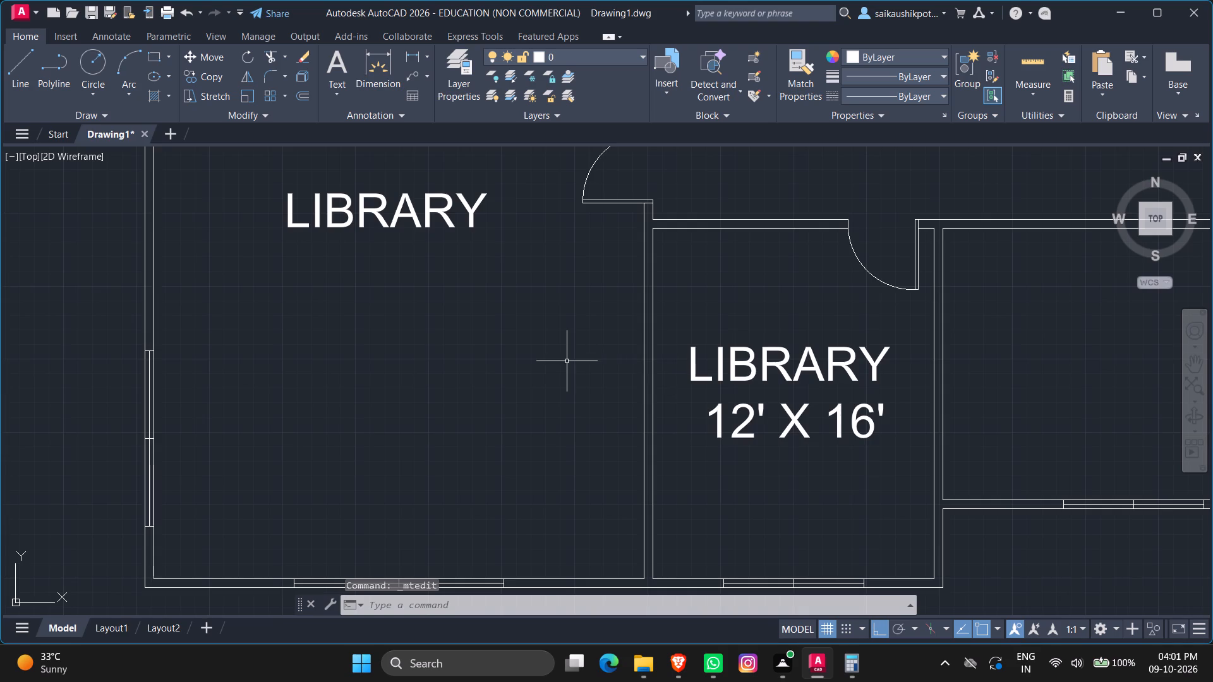
# Offset the west and north inner wall lines of the next room east 2' into that room.
pyautogui.scroll(-1, 569, 364)
pyautogui.scroll(-2, 634, 404)
pyautogui.scroll(2, 896, 406)
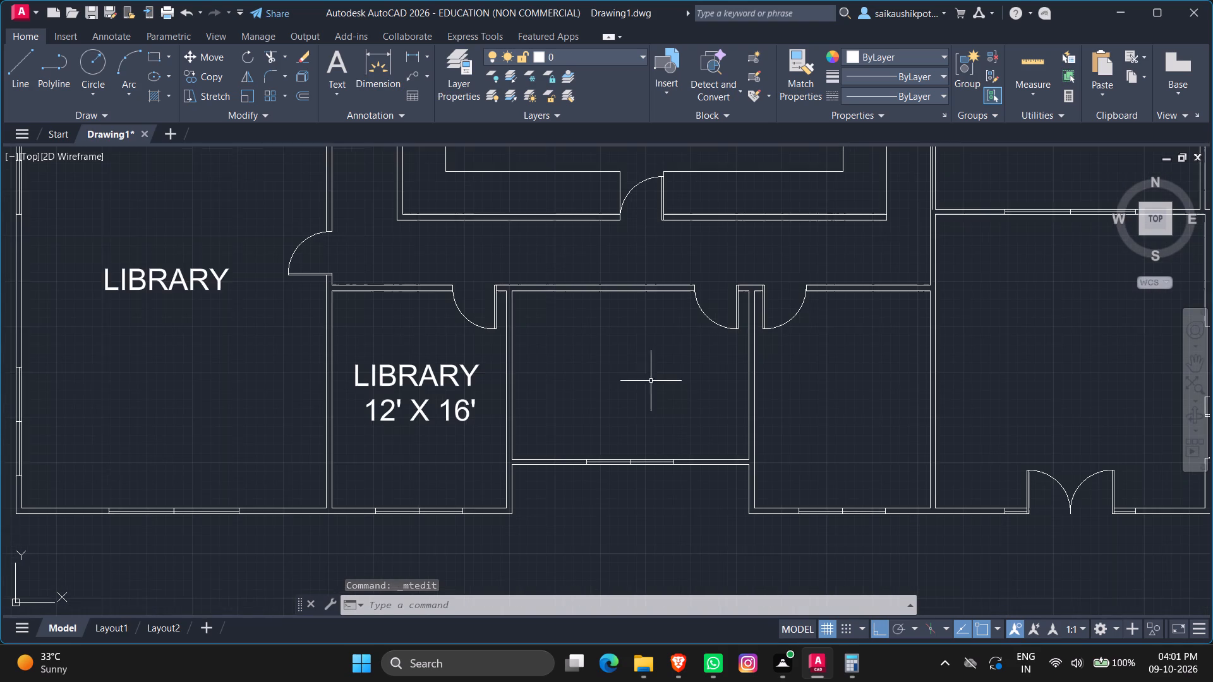
pyautogui.scroll(1, 608, 358)
pyautogui.press('Escape')
pyautogui.press('Escape')
pyautogui.press('Escape')
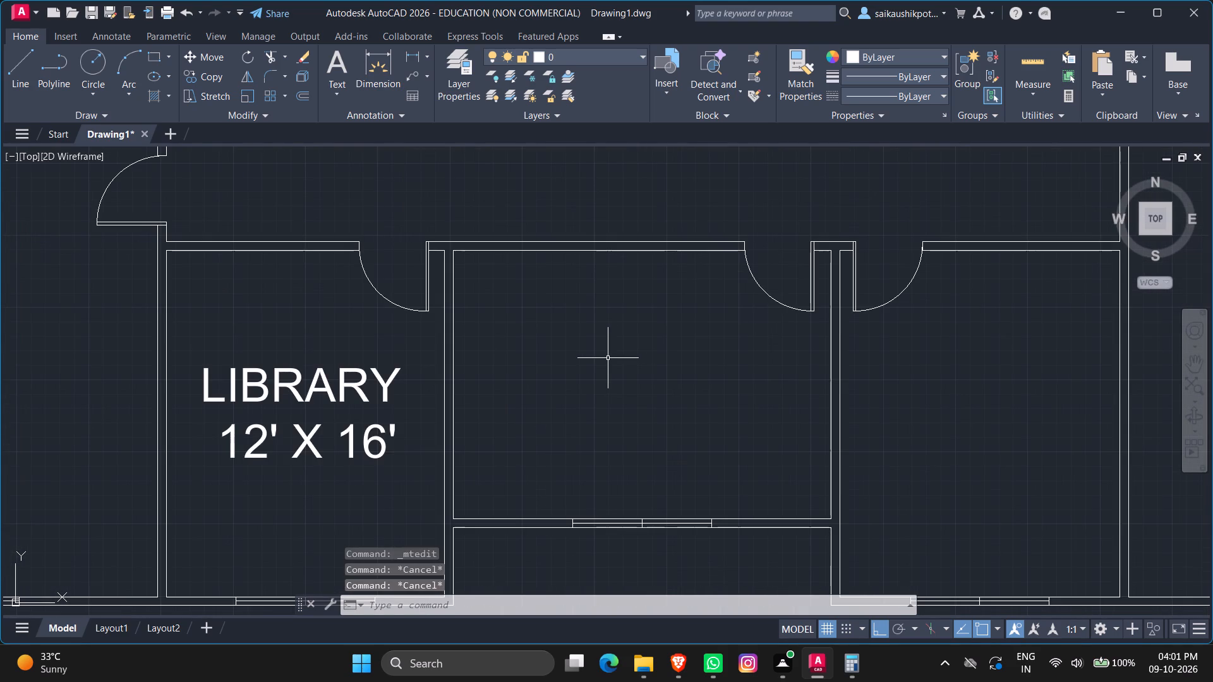
pyautogui.press('o')
pyautogui.press('Return')
pyautogui.write("2'")
pyautogui.press('Return')
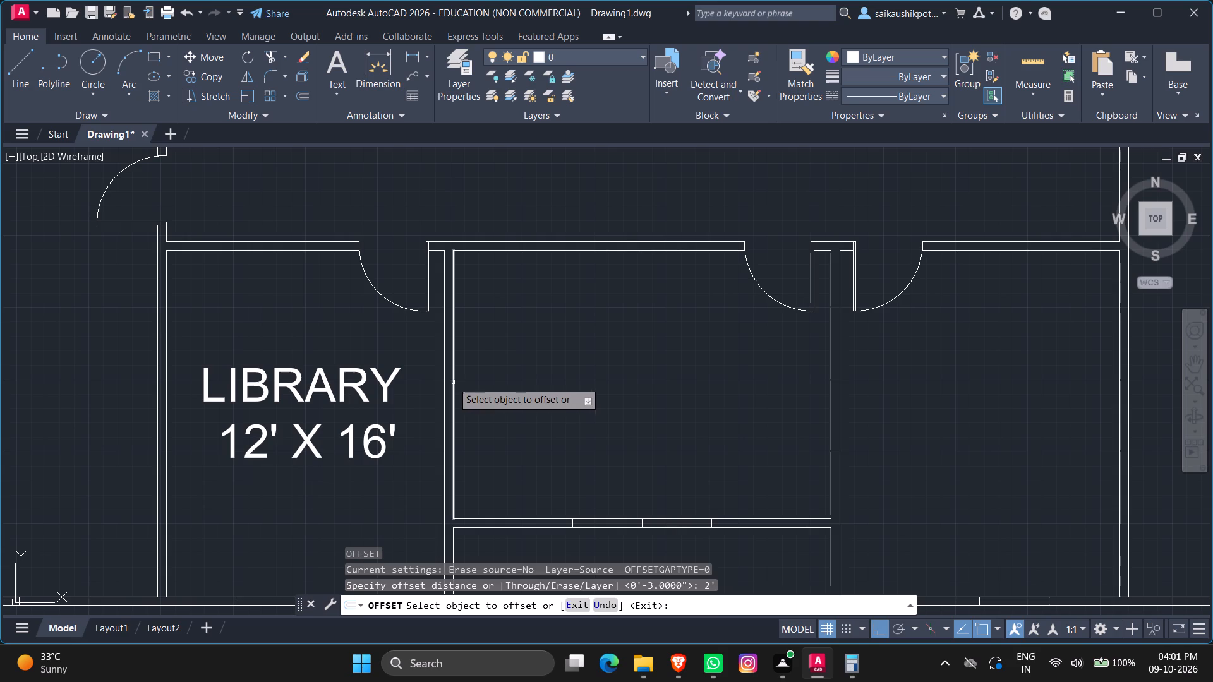
pyautogui.click(454, 381)
pyautogui.click(507, 392)
pyautogui.click(523, 251)
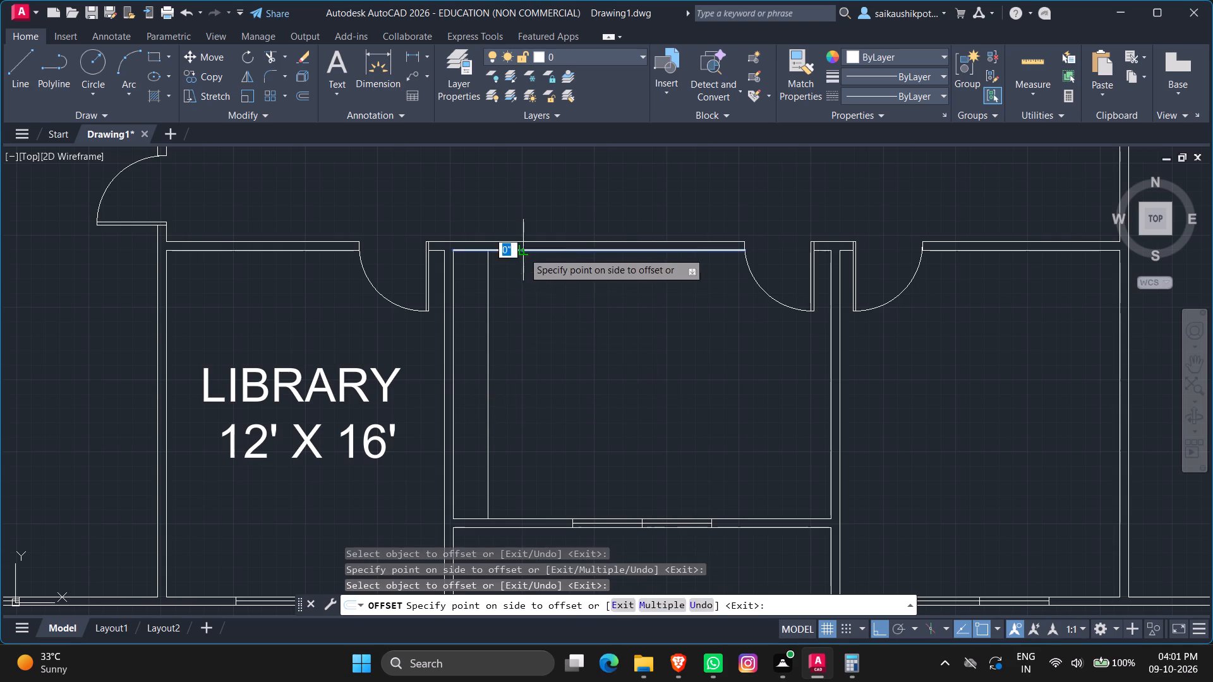
pyautogui.click(524, 288)
pyautogui.press('Escape')
pyautogui.press('Escape')
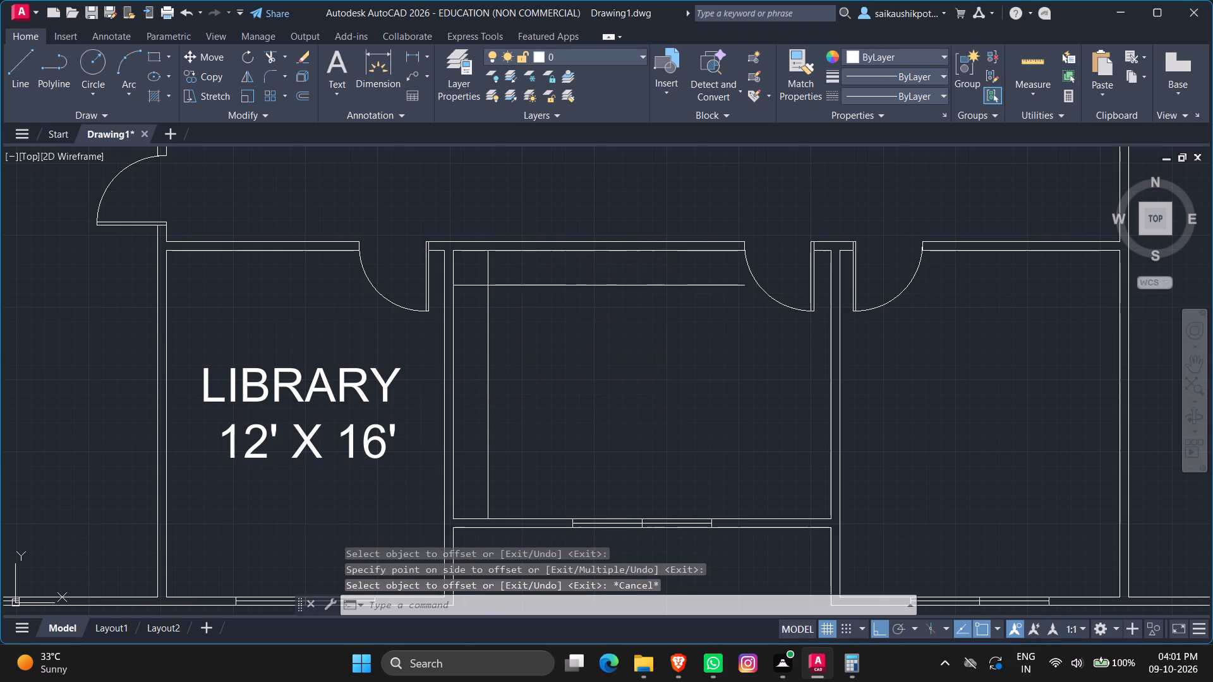
# Trim the overhanging ends of the two offset lines where they cross, leaving a clean northwest corner.
pyautogui.write('TR')
pyautogui.press('Return')
pyautogui.press('Return')
pyautogui.click(488, 271)
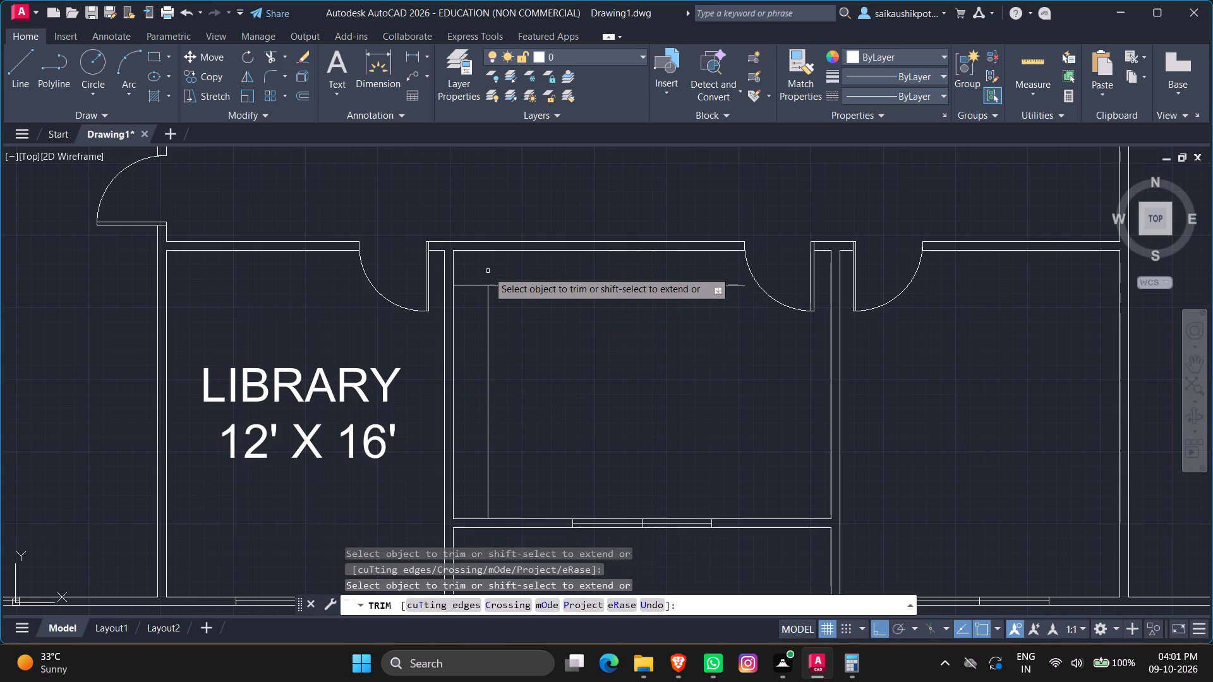
pyautogui.click(473, 286)
pyautogui.press('Escape')
pyautogui.press('Escape')
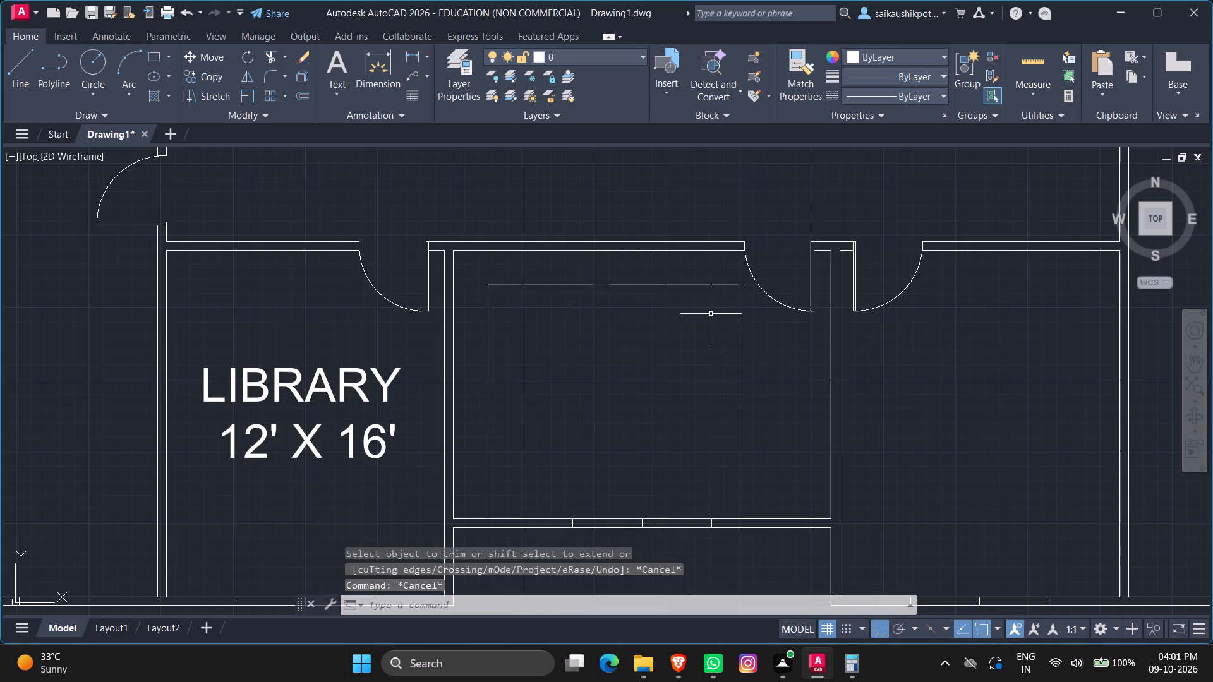
# Draw a 2' line from the east end of the horizontal offset line up to the wall corner beside the door.
pyautogui.press('l')
pyautogui.press('Return')
pyautogui.scroll(3, 725, 289)
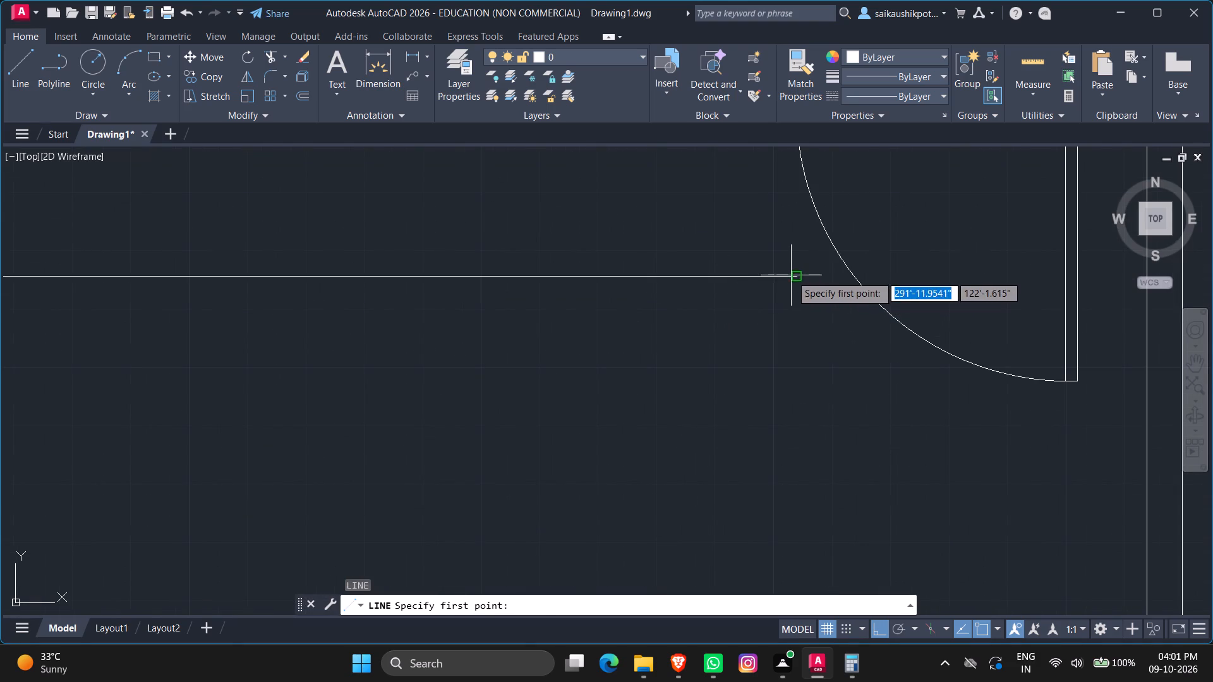
pyautogui.click(797, 277)
pyautogui.scroll(-1, 774, 380)
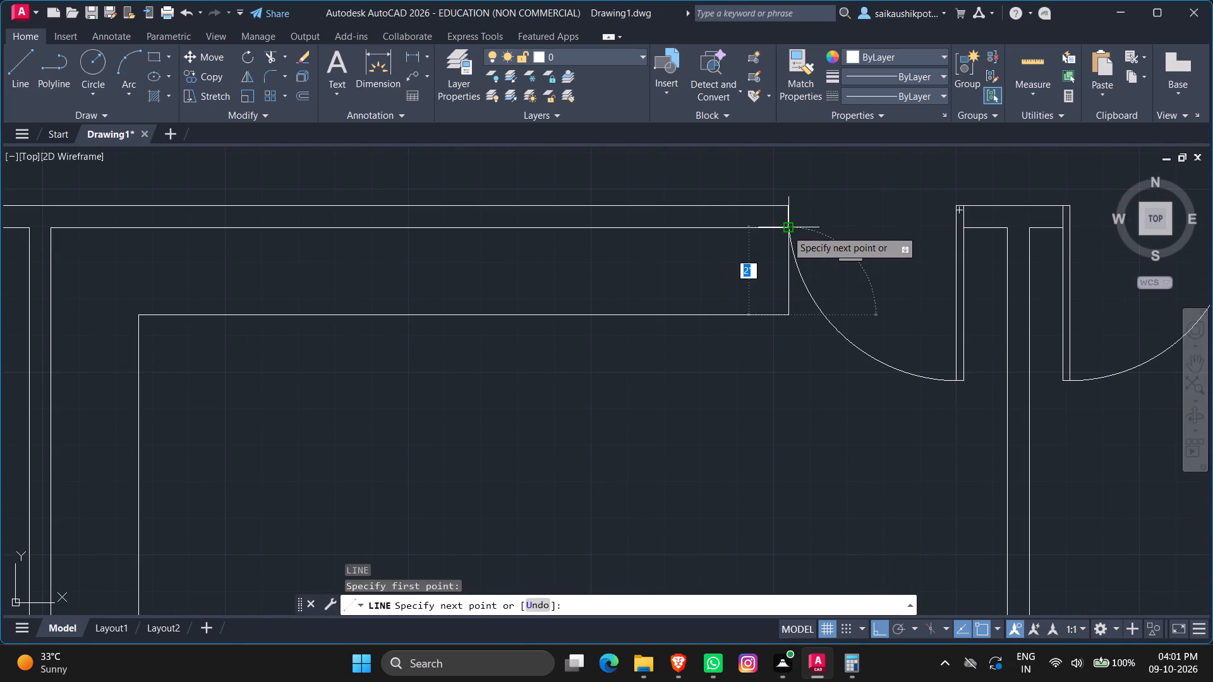
pyautogui.click(787, 229)
pyautogui.press('Escape')
# Copy the LIBRARY 12' X 16' label into the middle south room, inside the new offset lines.
pyautogui.scroll(-1, 749, 361)
pyautogui.scroll(-2, 739, 457)
pyautogui.scroll(-2, 789, 373)
pyautogui.scroll(4, 753, 421)
pyautogui.scroll(-2, 753, 419)
pyautogui.press('Escape')
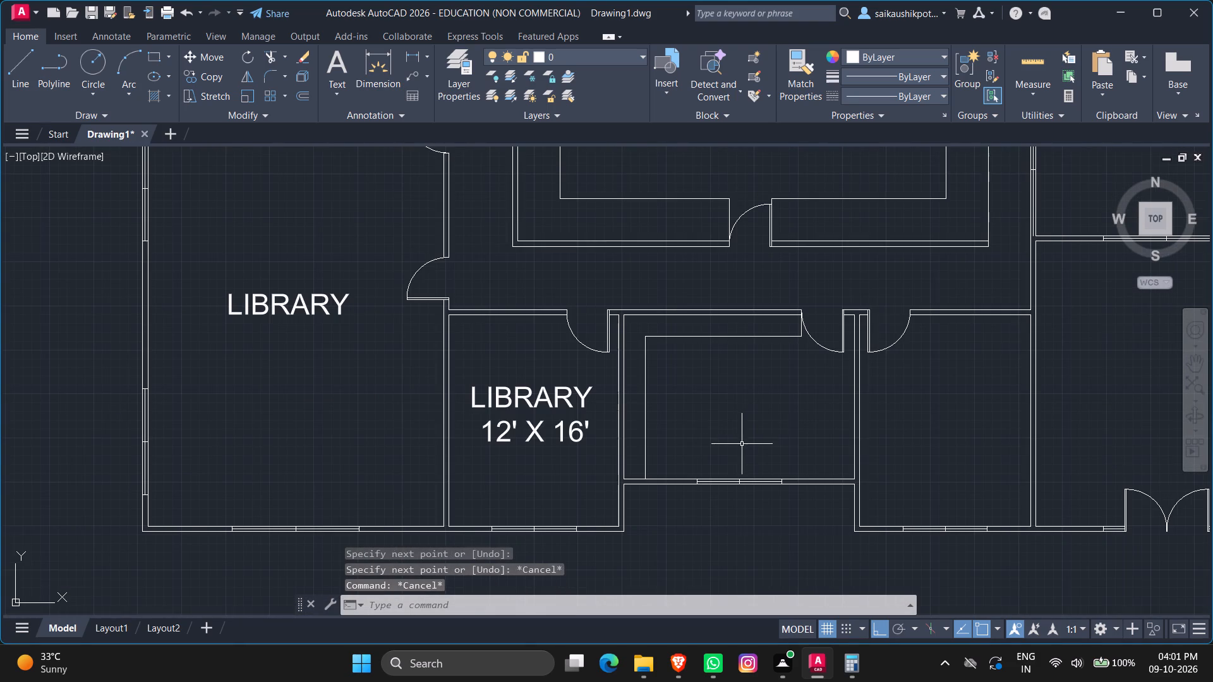
pyautogui.press('Escape')
pyautogui.press('Escape')
pyautogui.click(488, 388)
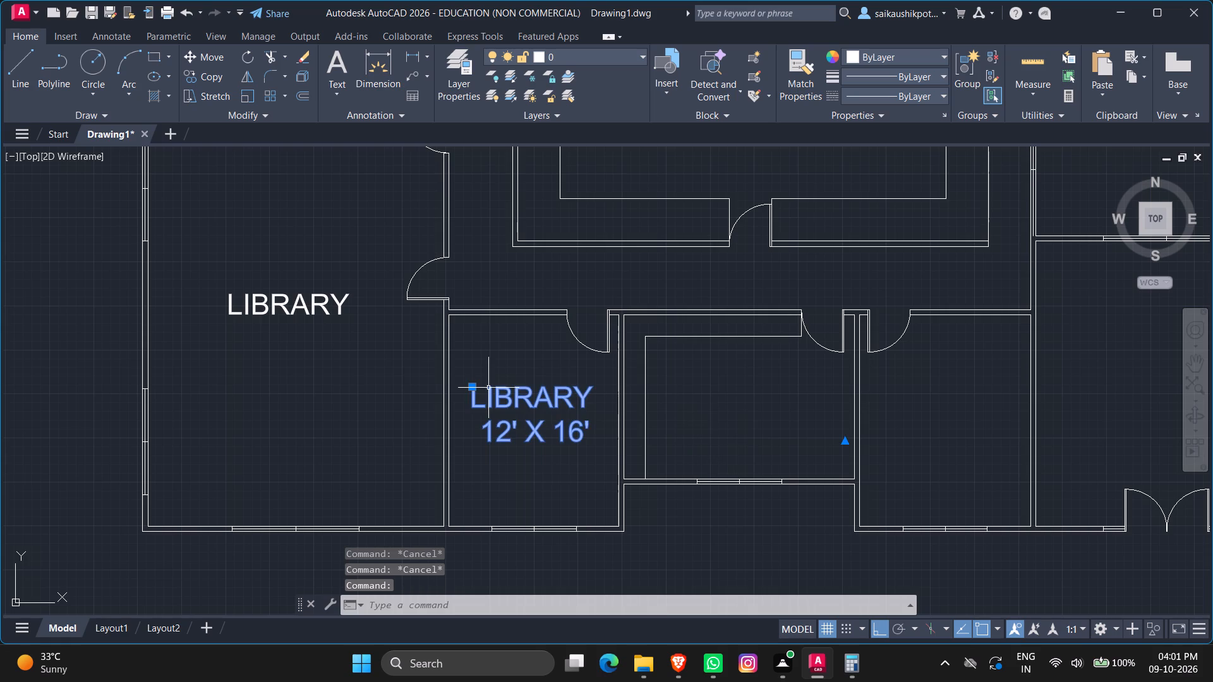
pyautogui.hotkey('ctrl', 'c')
pyautogui.hotkey('ctrl', 'v')
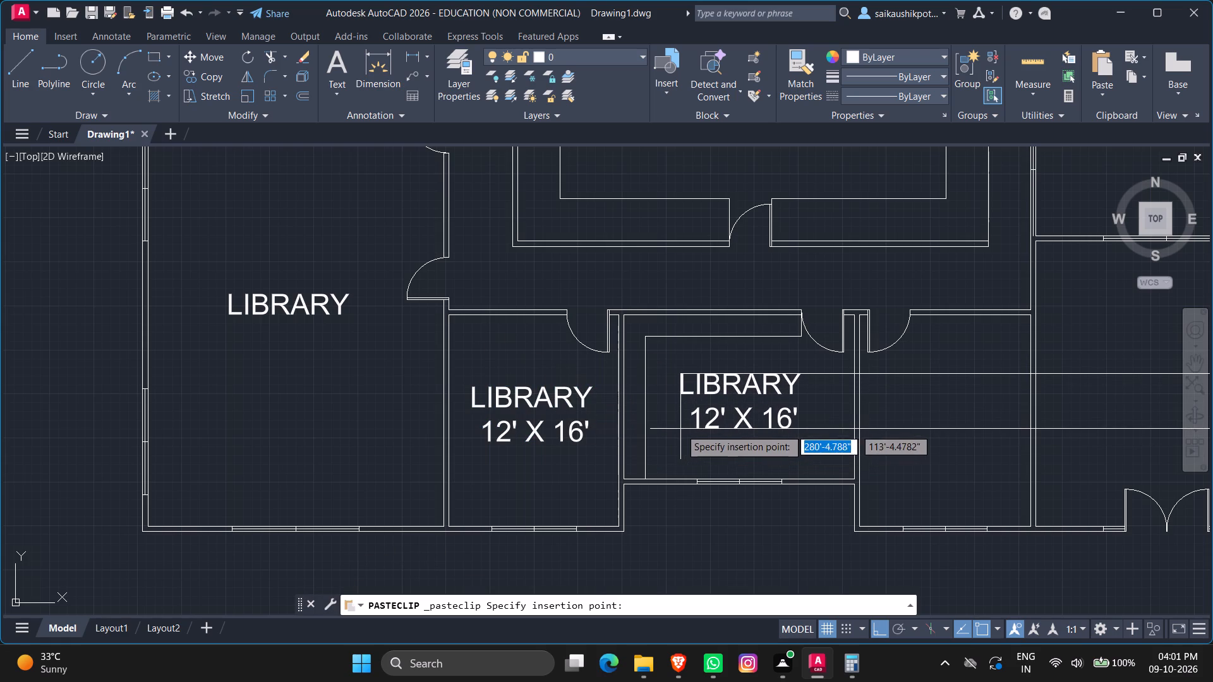
pyautogui.click(680, 429)
# Place the copied LIBRARY 12' X 16' label in the middle south room, inside the offset lines.
pyautogui.doubleClick(690, 387)
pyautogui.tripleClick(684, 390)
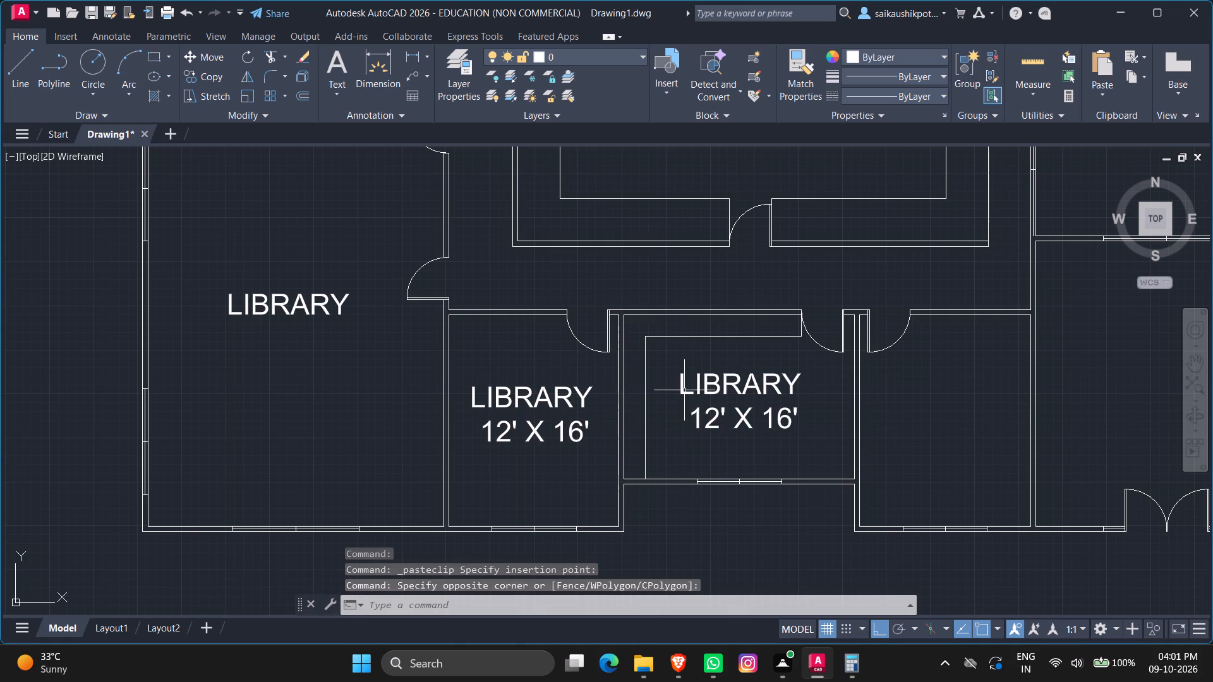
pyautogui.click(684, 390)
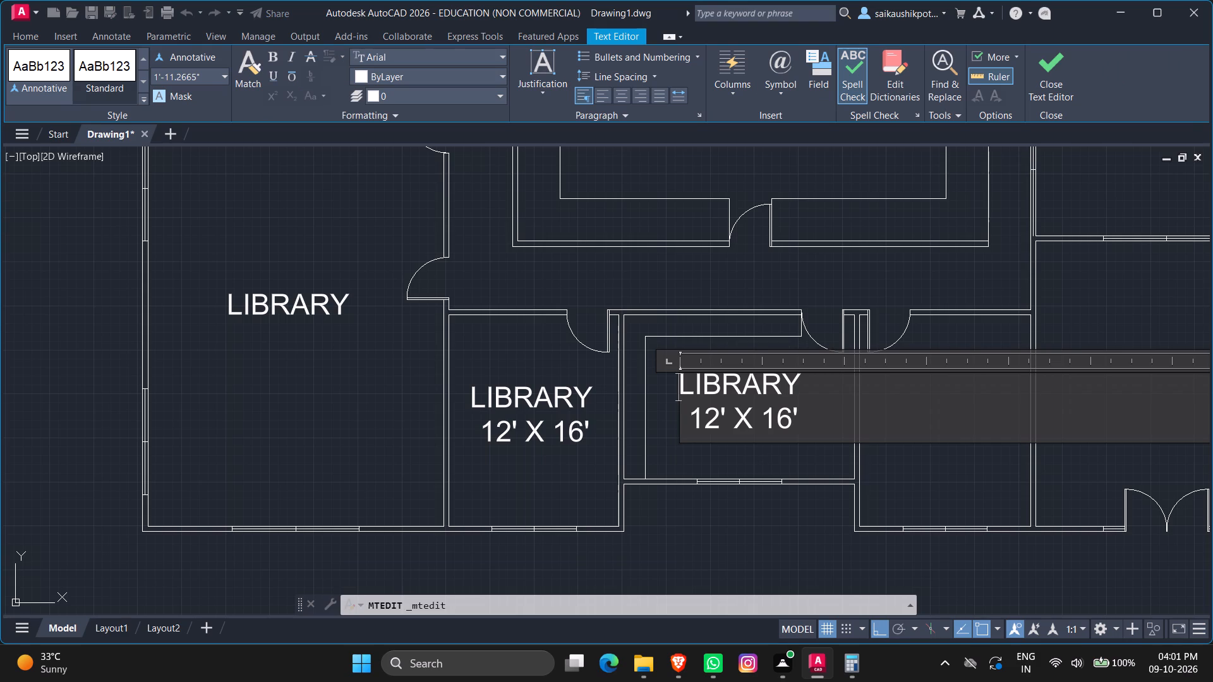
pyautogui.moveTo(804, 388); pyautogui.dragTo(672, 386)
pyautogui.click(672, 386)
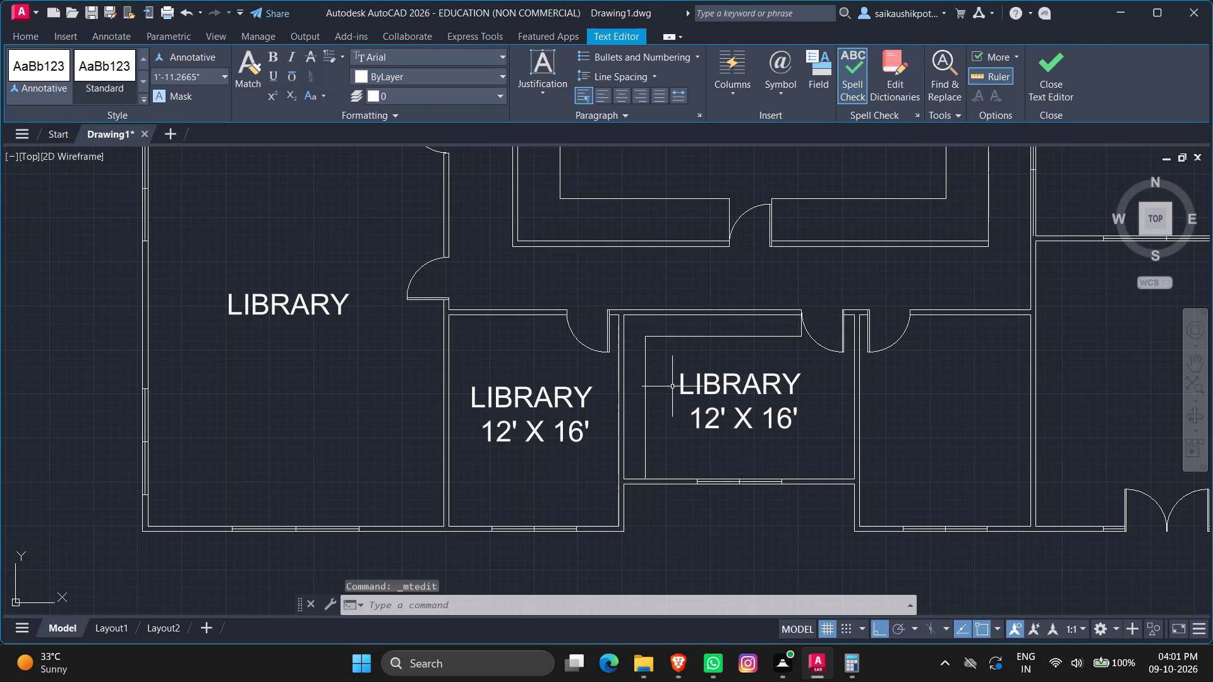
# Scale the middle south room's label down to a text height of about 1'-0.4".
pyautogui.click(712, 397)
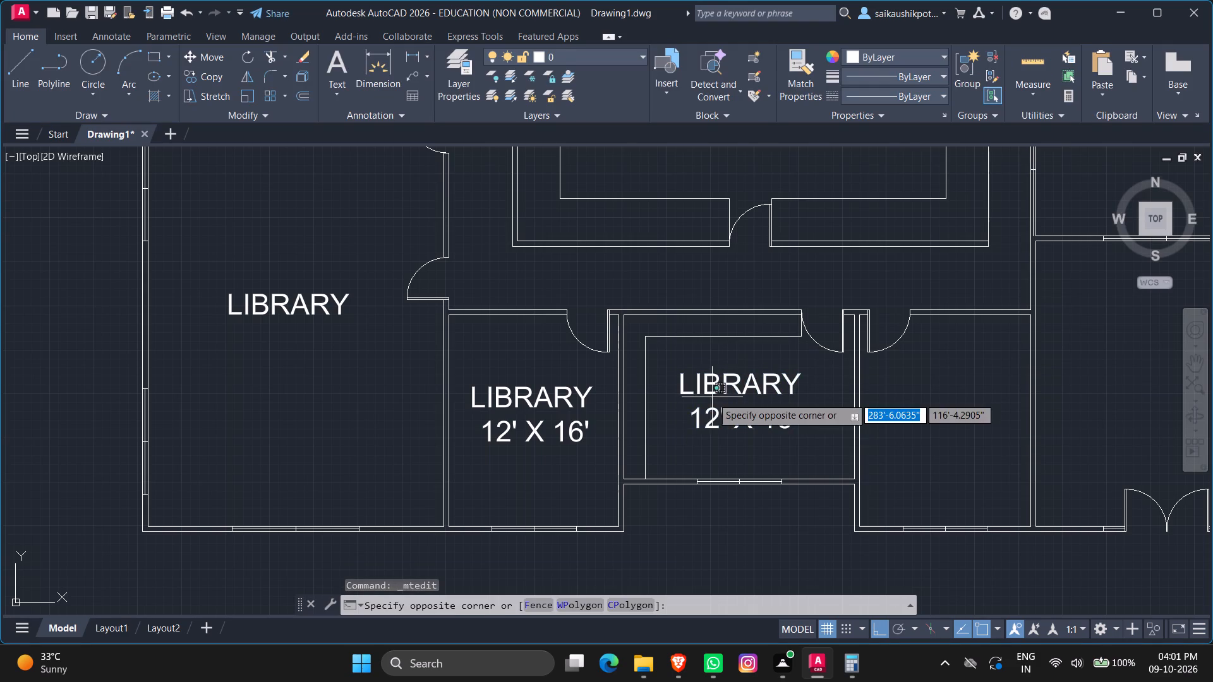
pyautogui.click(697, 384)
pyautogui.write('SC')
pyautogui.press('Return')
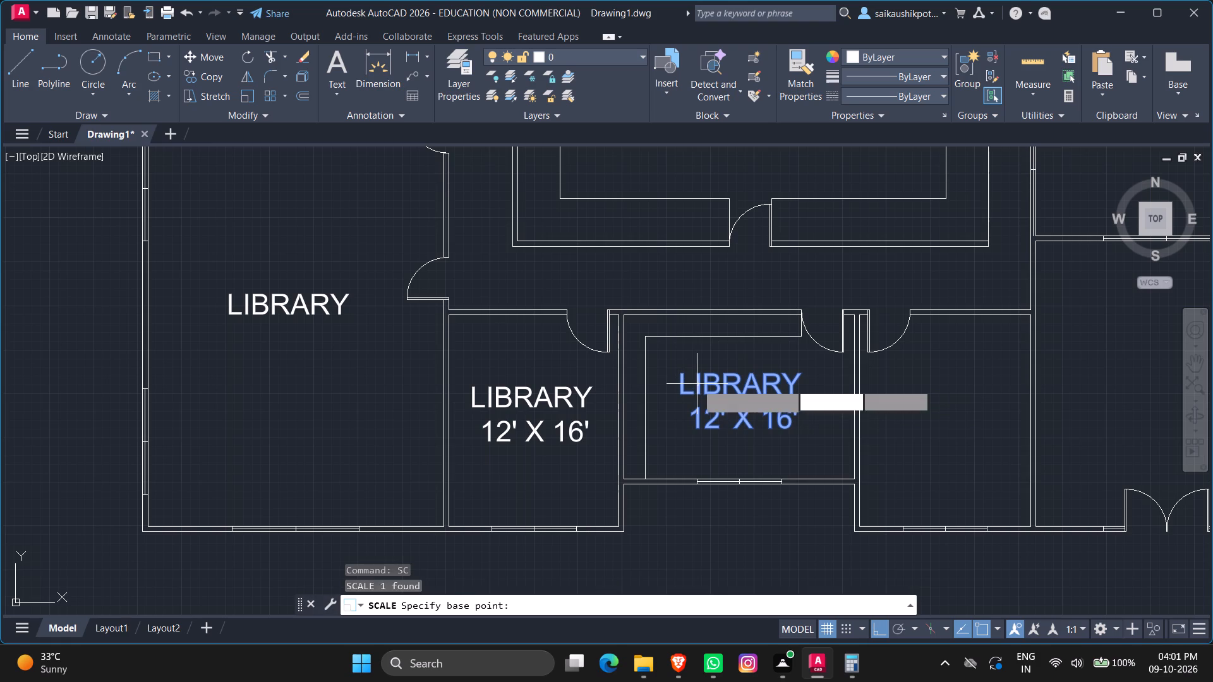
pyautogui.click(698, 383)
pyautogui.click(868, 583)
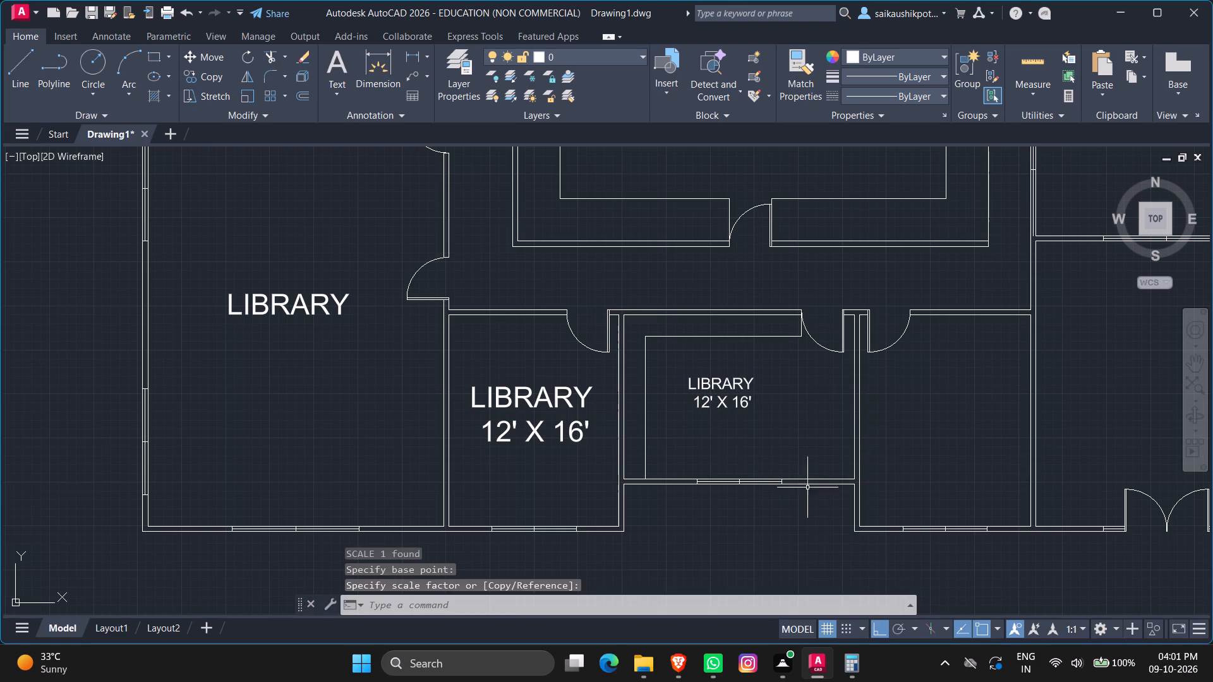
# Replace the middle south room's label text with ADMIN OFFICE and, on a second line indented beneath it, 16' X 14'.
pyautogui.scroll(1, 725, 402)
pyautogui.doubleClick(709, 386)
pyautogui.doubleClick(697, 374)
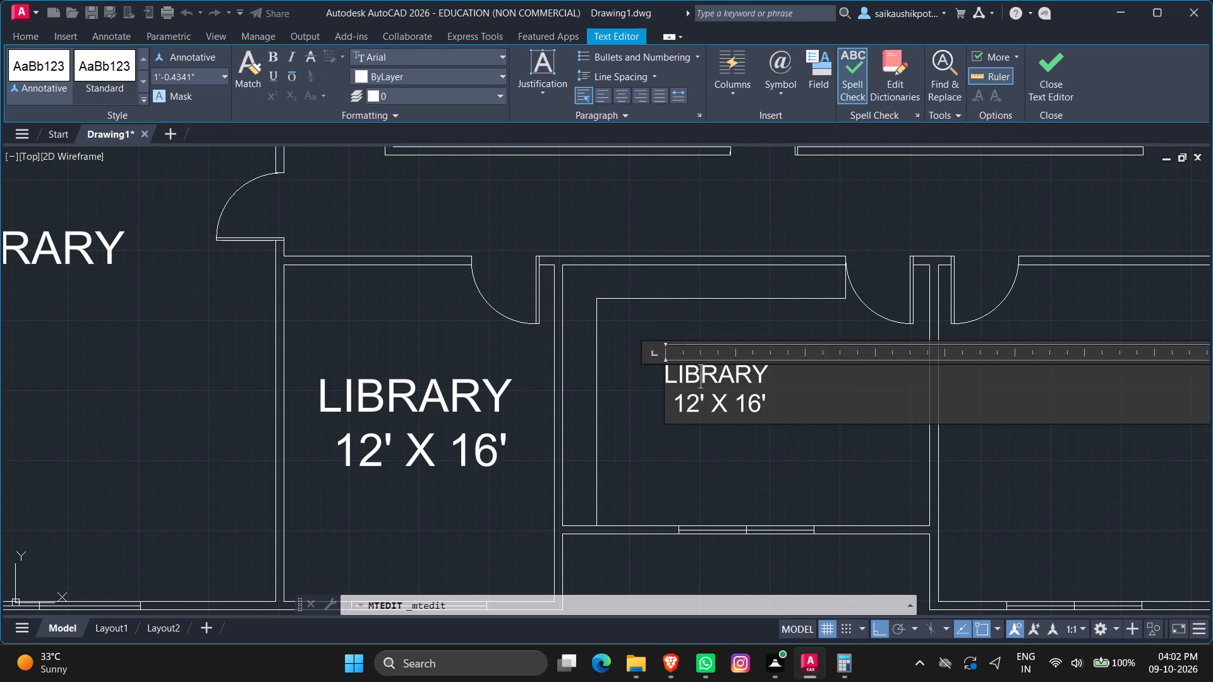
pyautogui.hotkey('ctrl', 'a')
pyautogui.press('BackSpace')
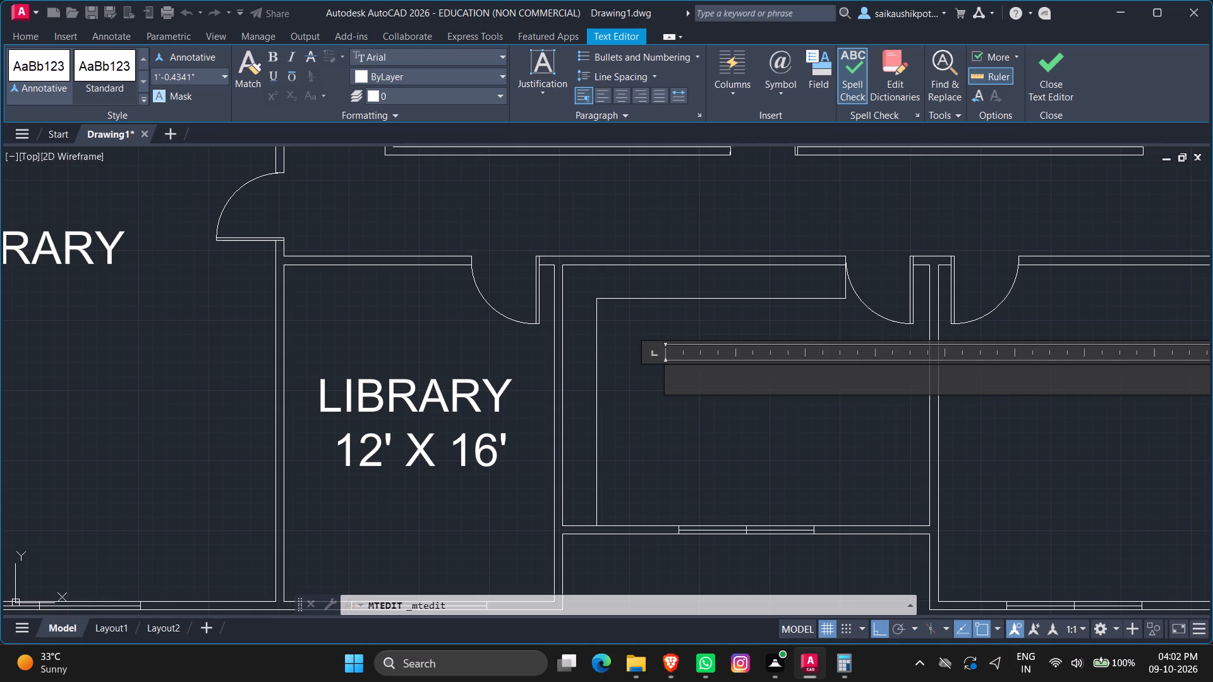
pyautogui.write('ADMIN OFFICE')
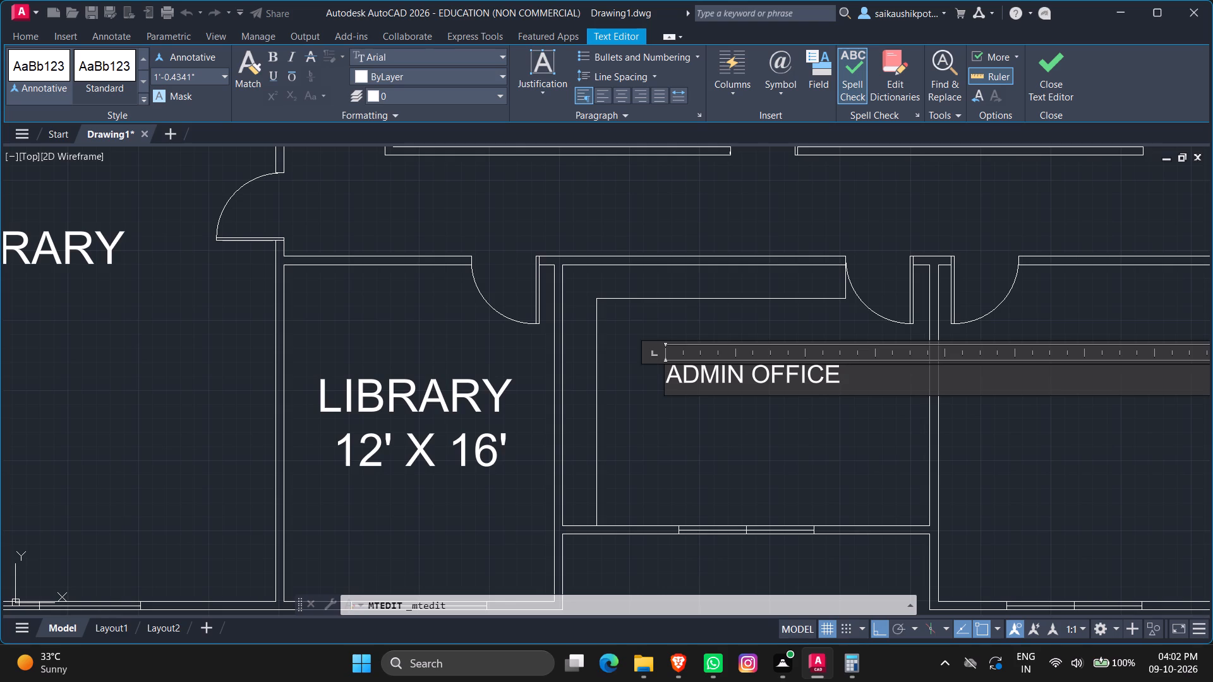
pyautogui.press('Return')
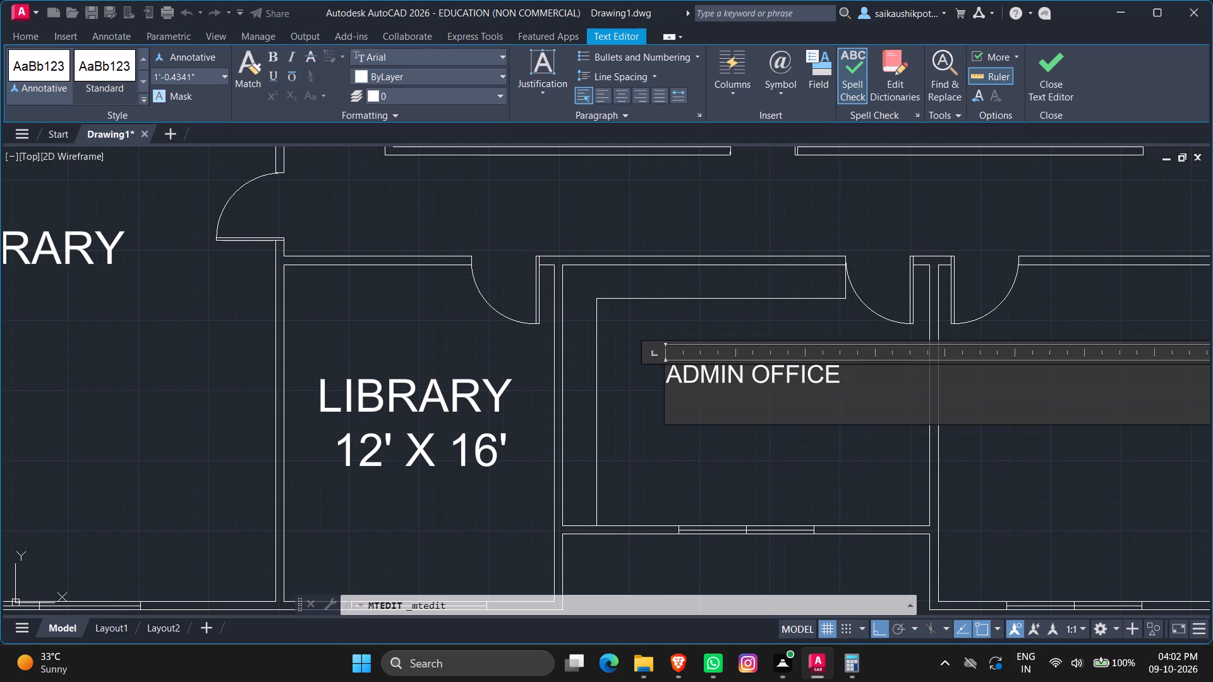
pyautogui.press('space')
pyautogui.press('space')
pyautogui.press('space')
pyautogui.press('space')
pyautogui.write('1')
pyautogui.write("6'")
pyautogui.press('space')
pyautogui.write('X')
pyautogui.press('space')
pyautogui.write("14'")
pyautogui.press('Escape')
pyautogui.press('Return')
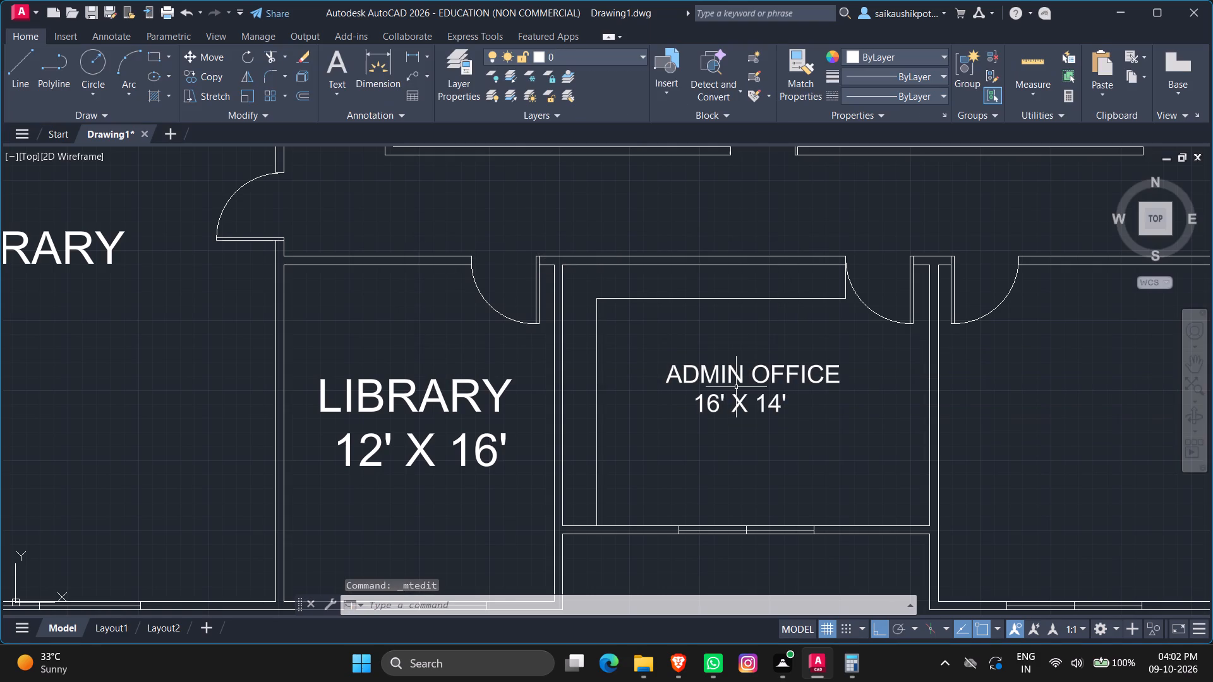
# Scale the ADMIN OFFICE 16' X 14' label up to about the letter size of the neighbouring LIBRARY label.
pyautogui.scroll(-1, 723, 390)
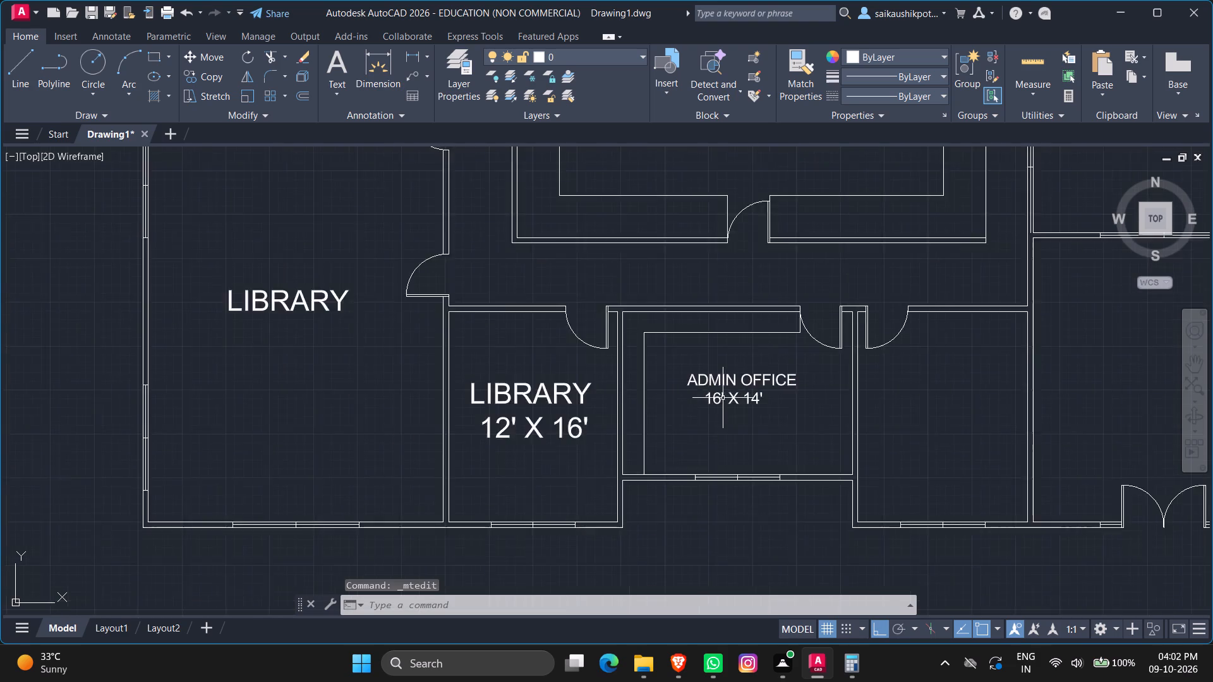
pyautogui.scroll(1, 722, 400)
pyautogui.click(677, 369)
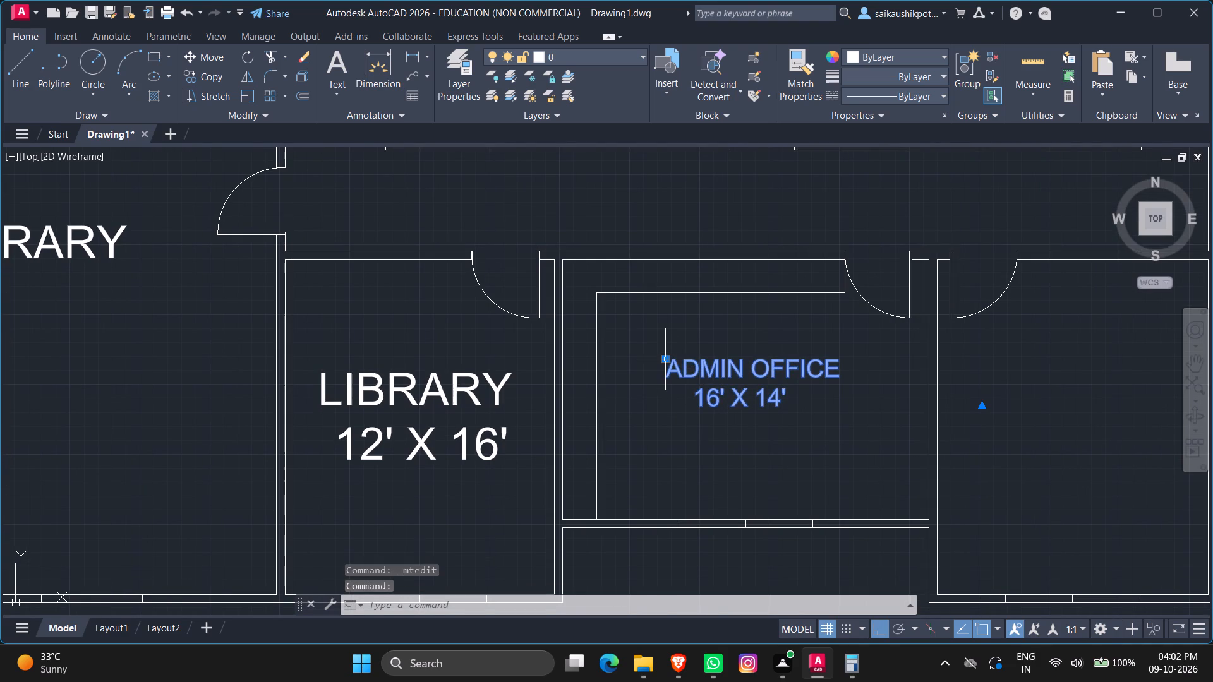
pyautogui.write('SC')
pyautogui.press('Return')
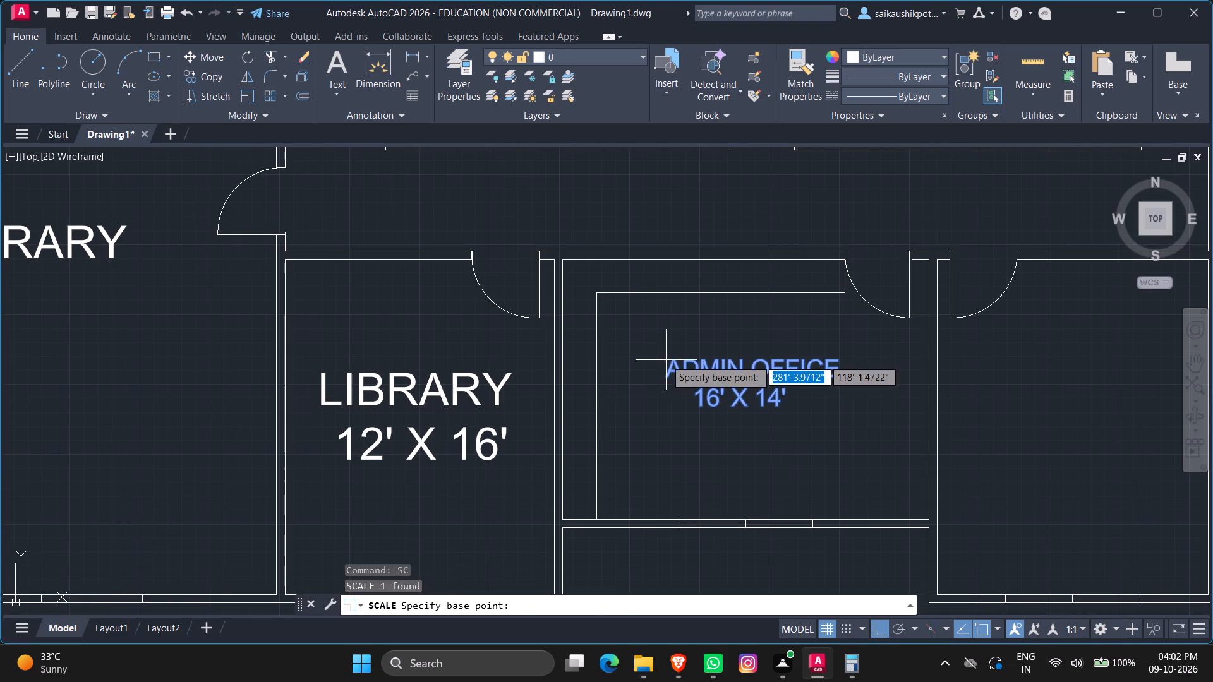
pyautogui.click(665, 359)
pyautogui.scroll(-1, 916, 433)
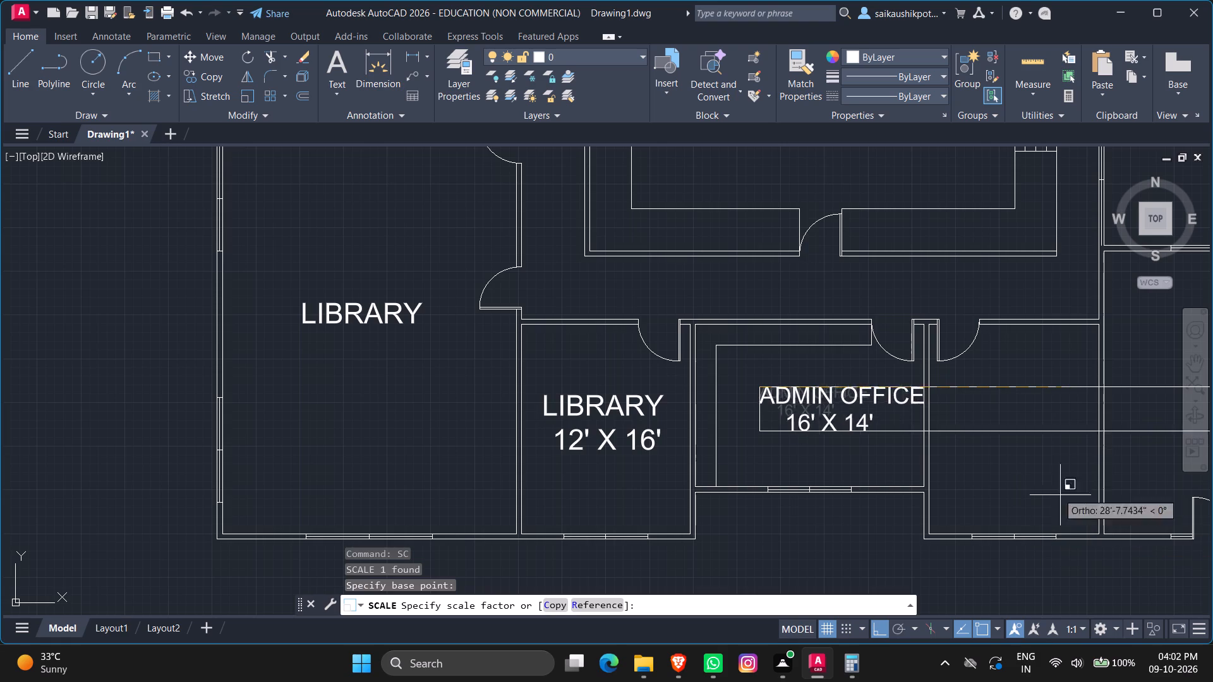
pyautogui.scroll(-1, 910, 440)
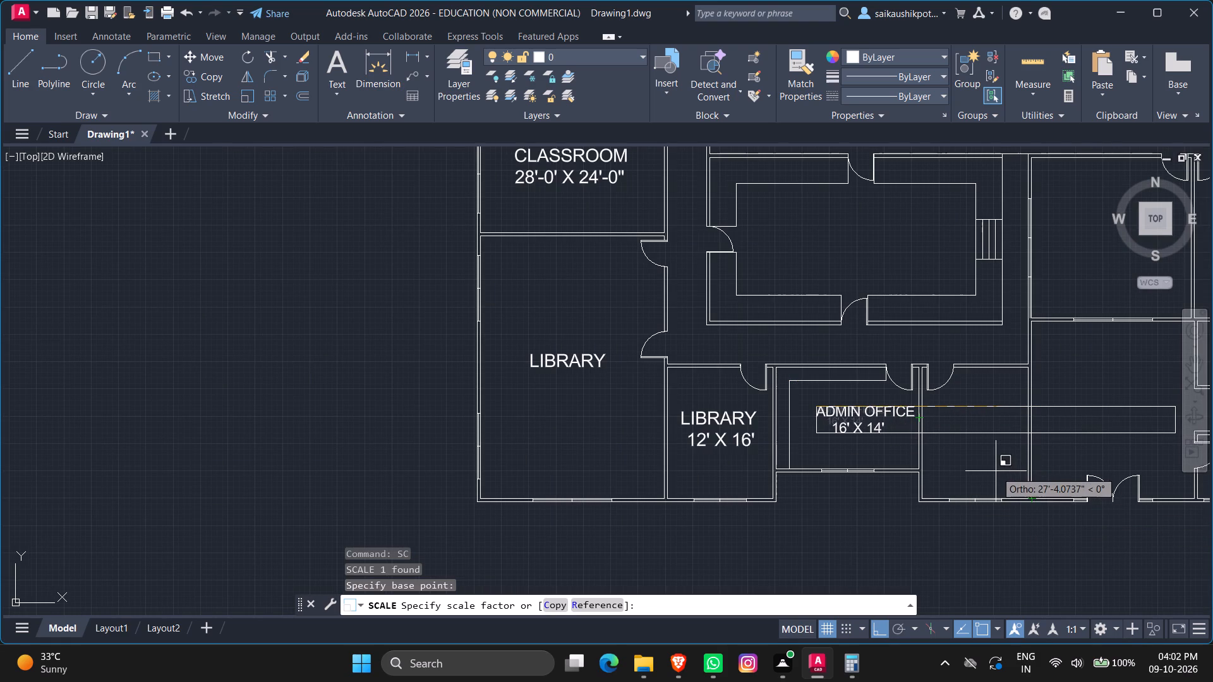
pyautogui.click(1042, 532)
# Move the ADMIN OFFICE label west so it fits between the vertical offset line and the room's east wall.
pyautogui.scroll(1, 672, 410)
pyautogui.scroll(-2, 920, 402)
pyautogui.scroll(4, 869, 426)
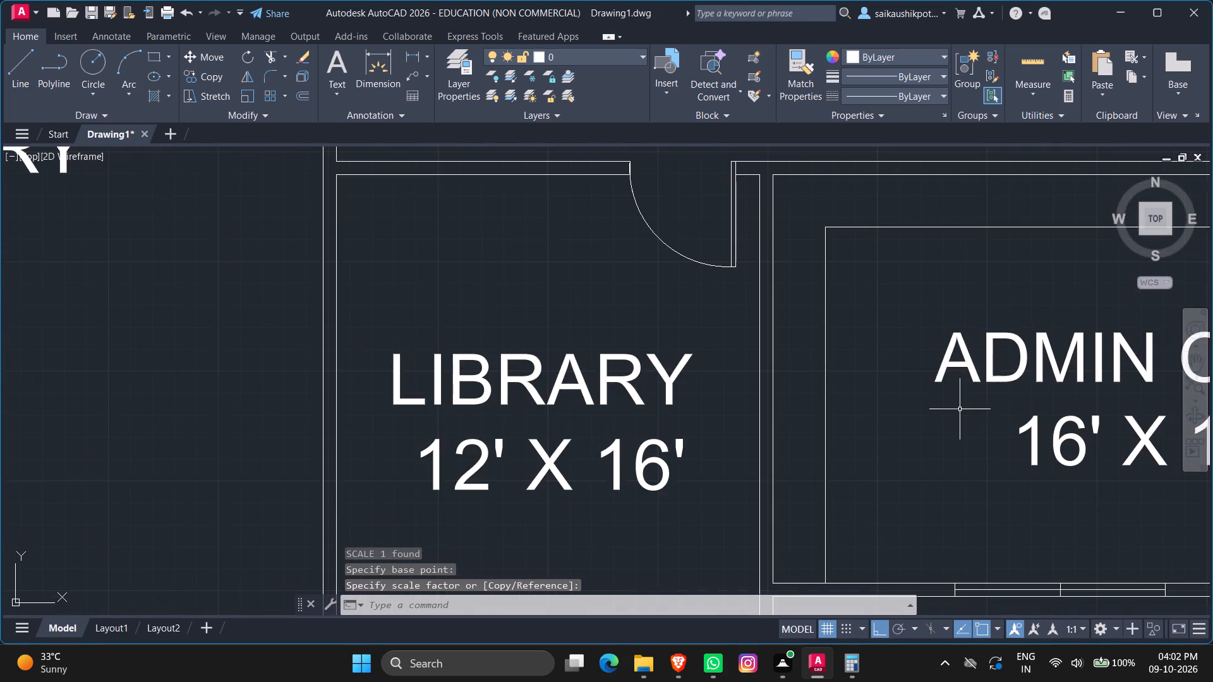
pyautogui.scroll(-3, 957, 397)
pyautogui.scroll(-1, 875, 399)
pyautogui.scroll(2, 957, 416)
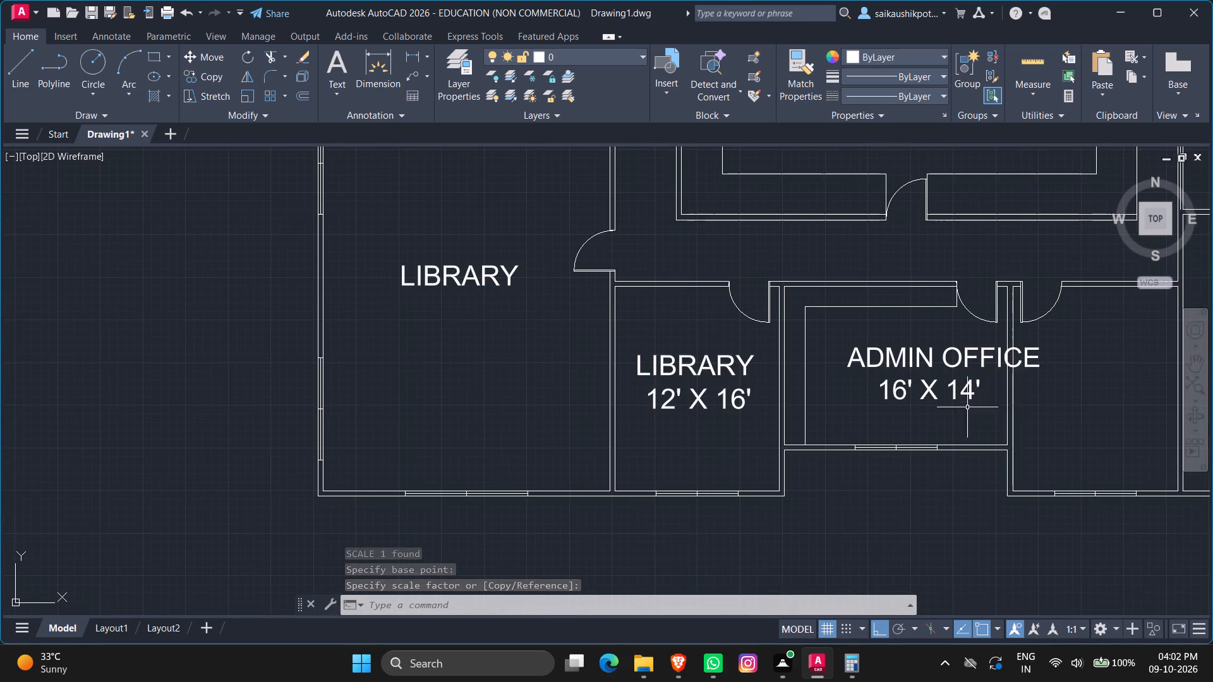
pyautogui.scroll(1, 1016, 355)
pyautogui.click(872, 359)
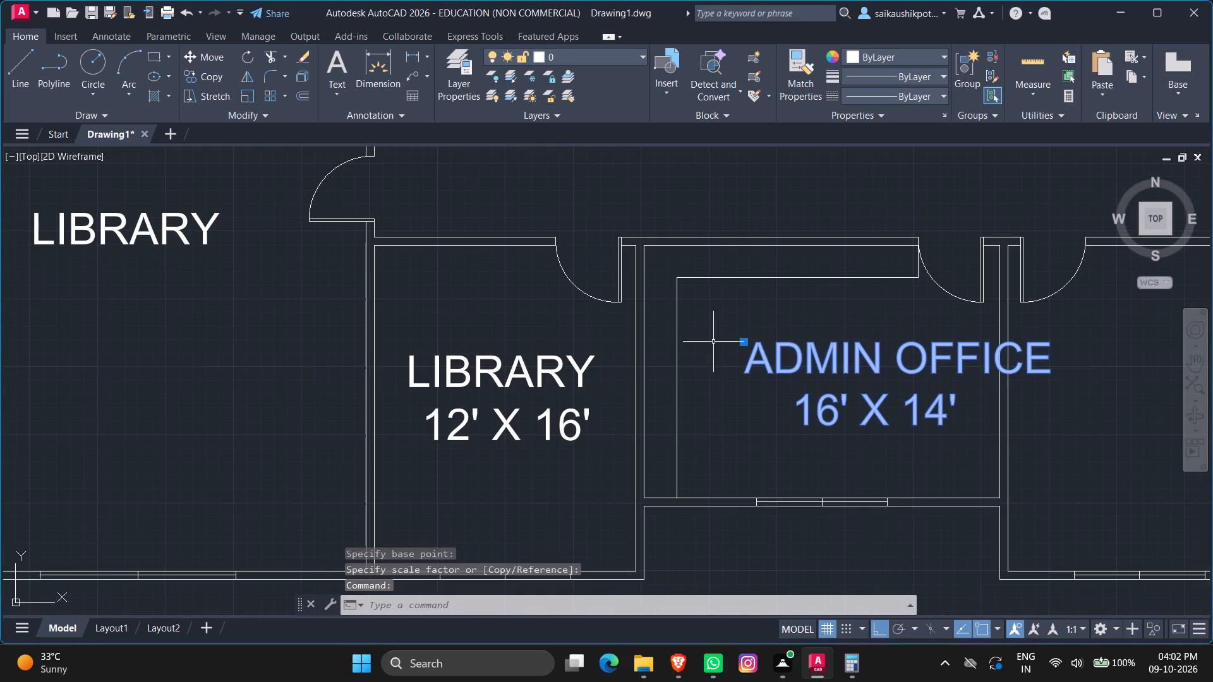
pyautogui.click(742, 343)
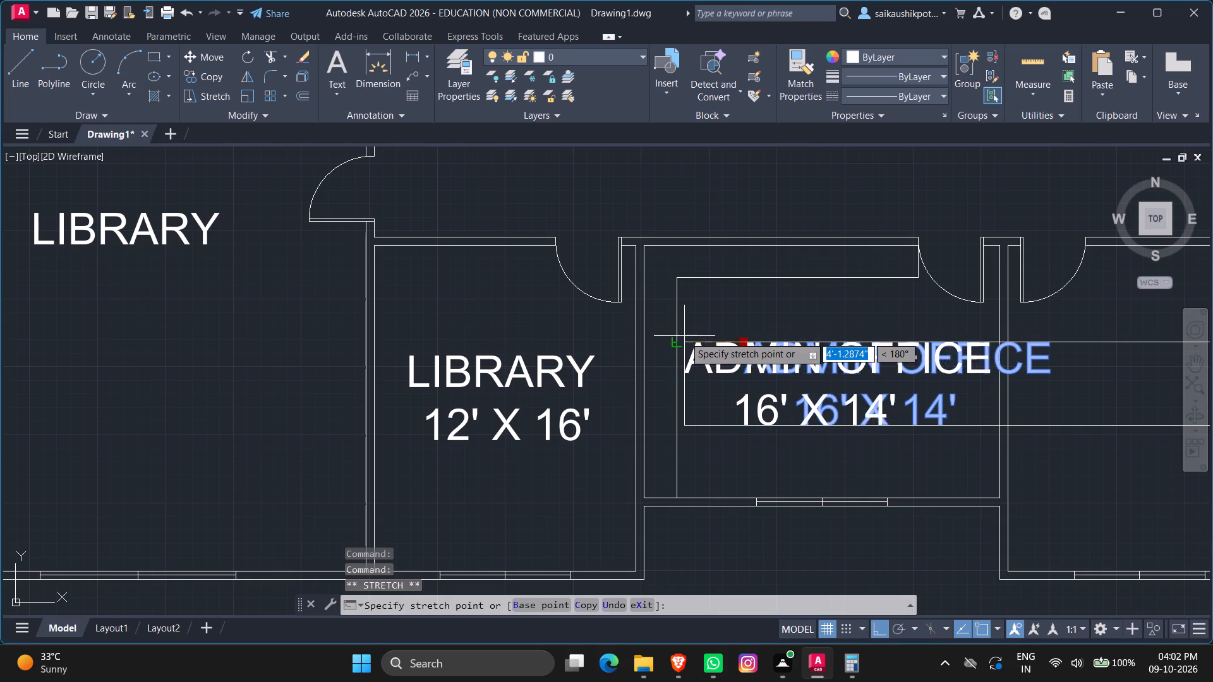
pyautogui.click(692, 337)
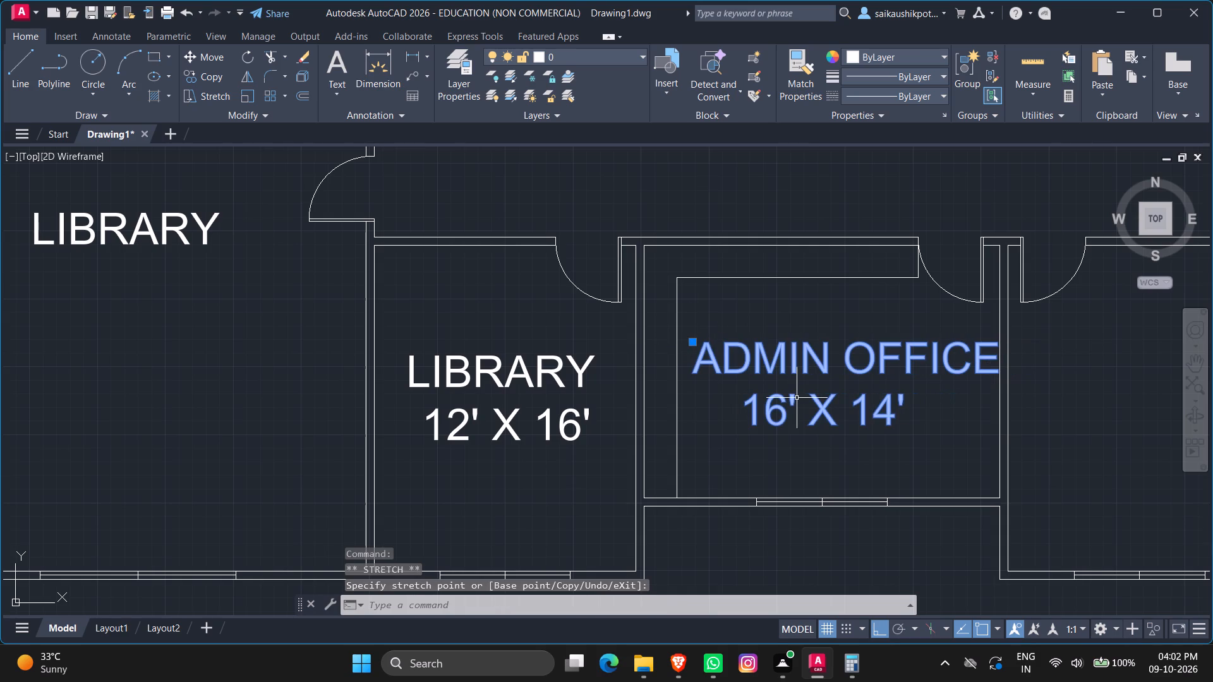
pyautogui.scroll(-1, 813, 395)
pyautogui.scroll(3, 813, 395)
pyautogui.scroll(-3, 795, 362)
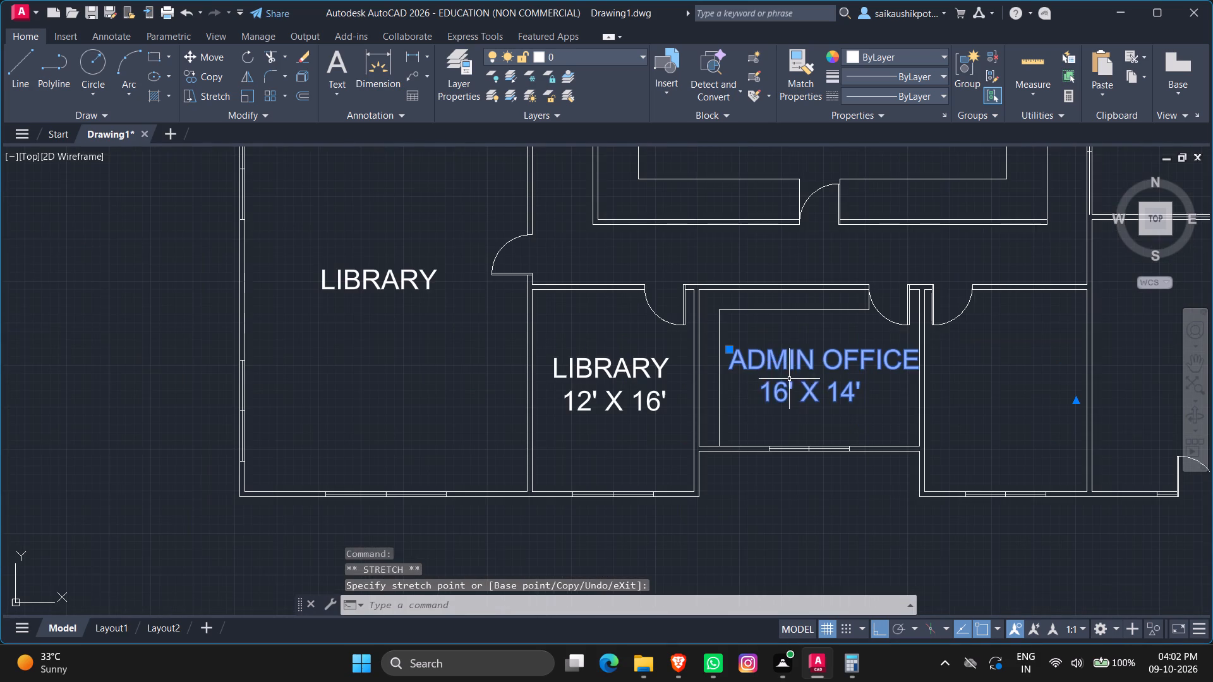
pyautogui.press('Escape')
pyautogui.press('Escape')
# Paste a copy of the LIBRARY 12' X 16' label into the room directly east of the admin office.
pyautogui.scroll(-2, 732, 414)
pyautogui.scroll(1, 775, 400)
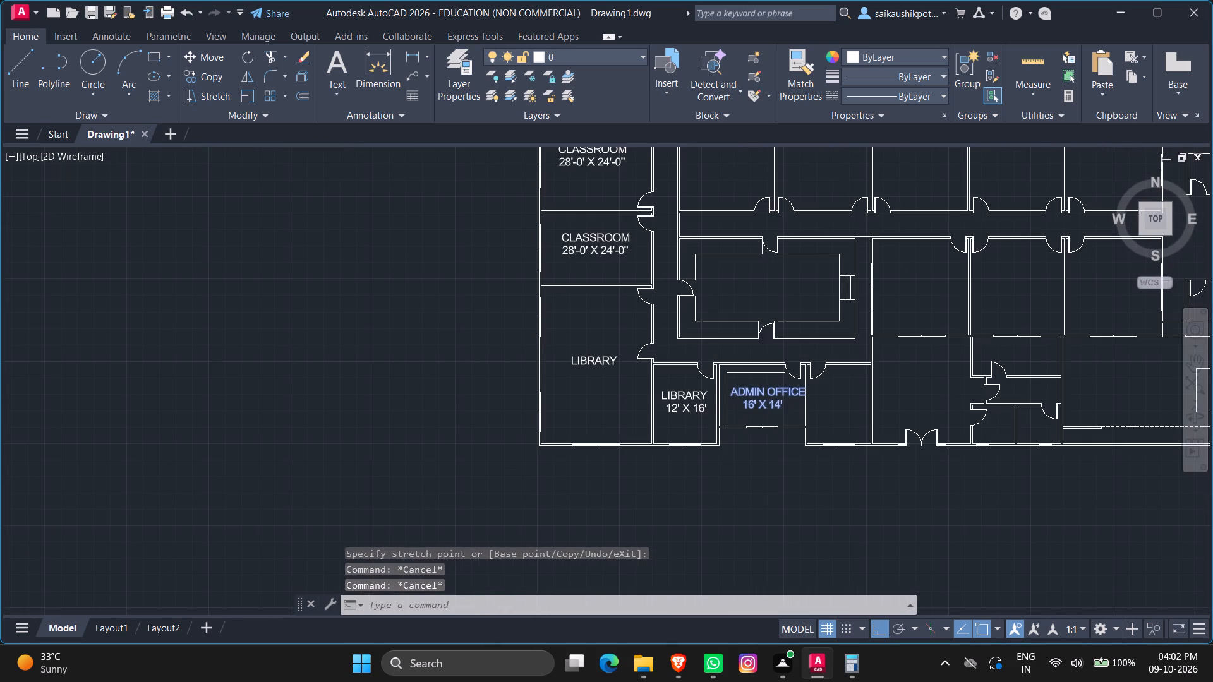
pyautogui.scroll(-1, 790, 425)
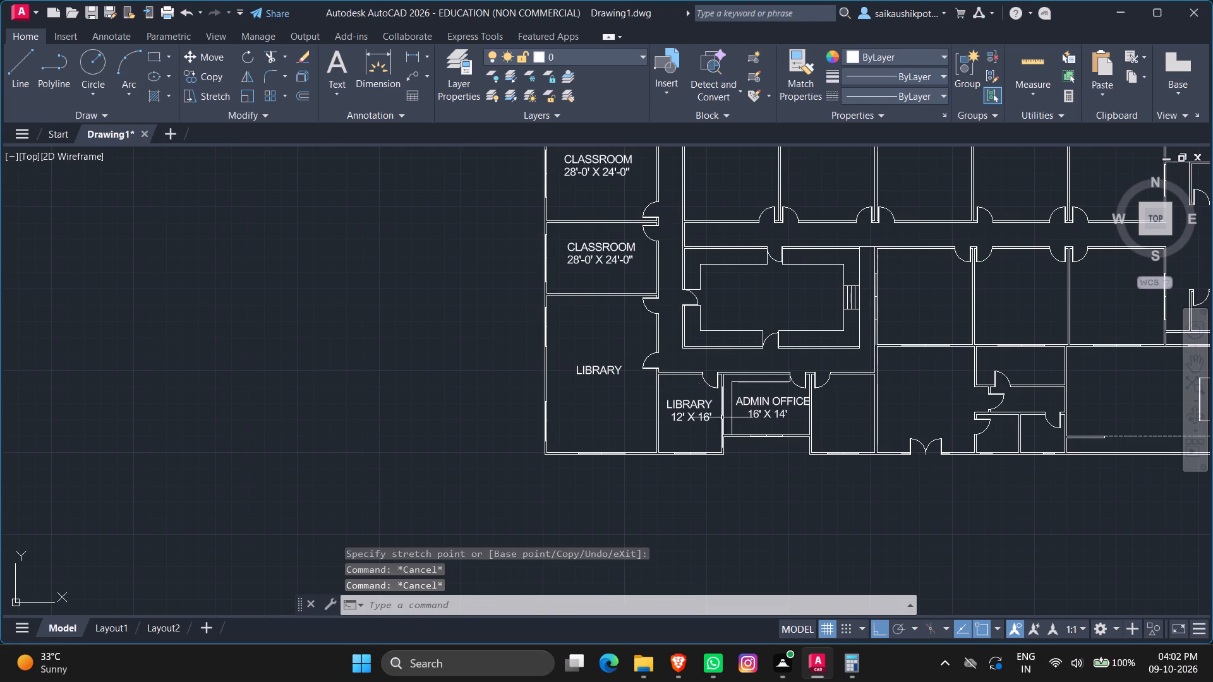
pyautogui.hotkey('ctrl', 'v')
pyautogui.scroll(3, 830, 429)
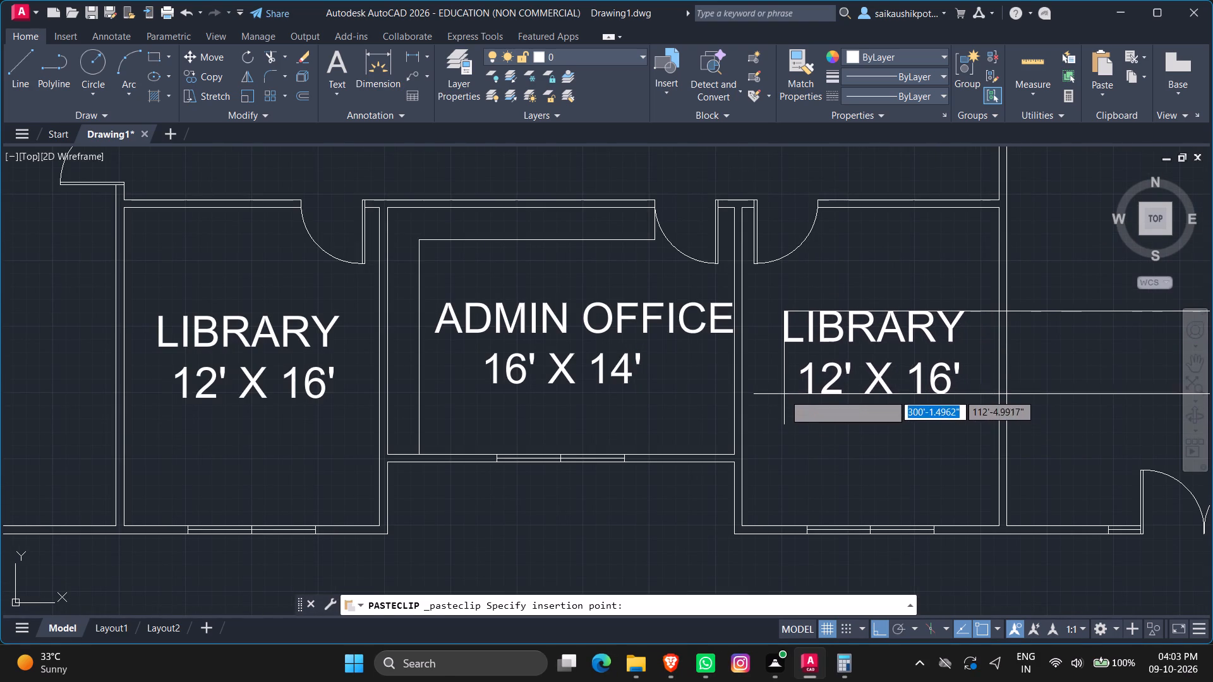
pyautogui.click(785, 393)
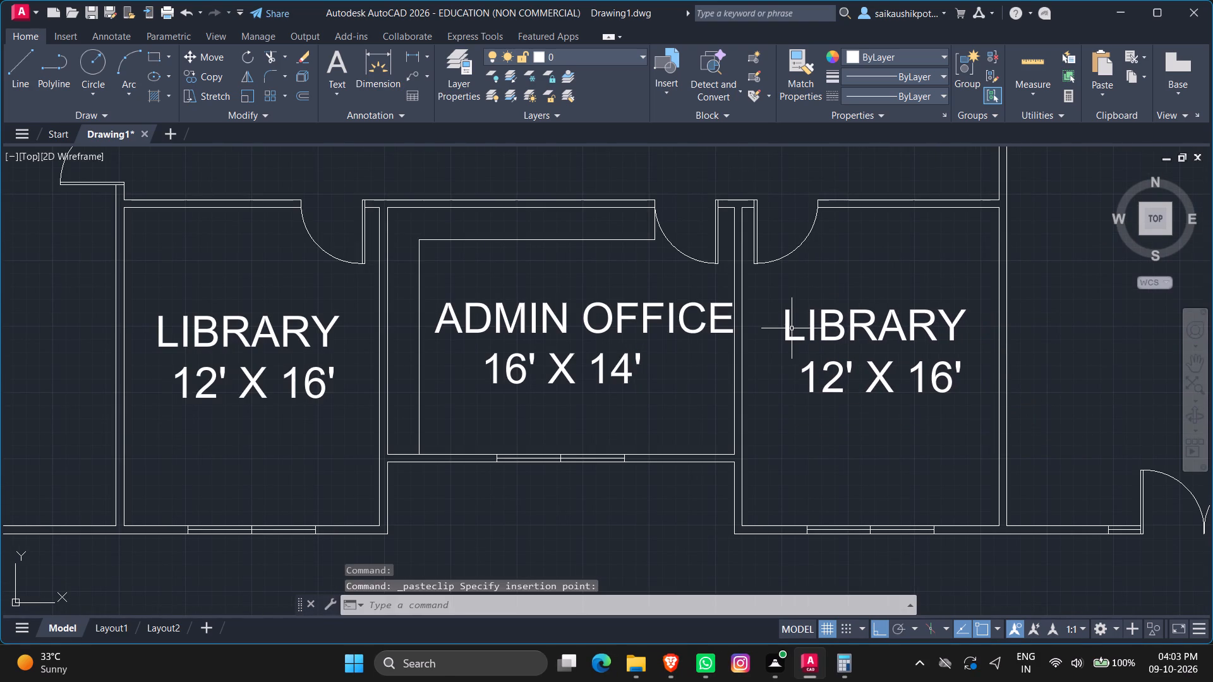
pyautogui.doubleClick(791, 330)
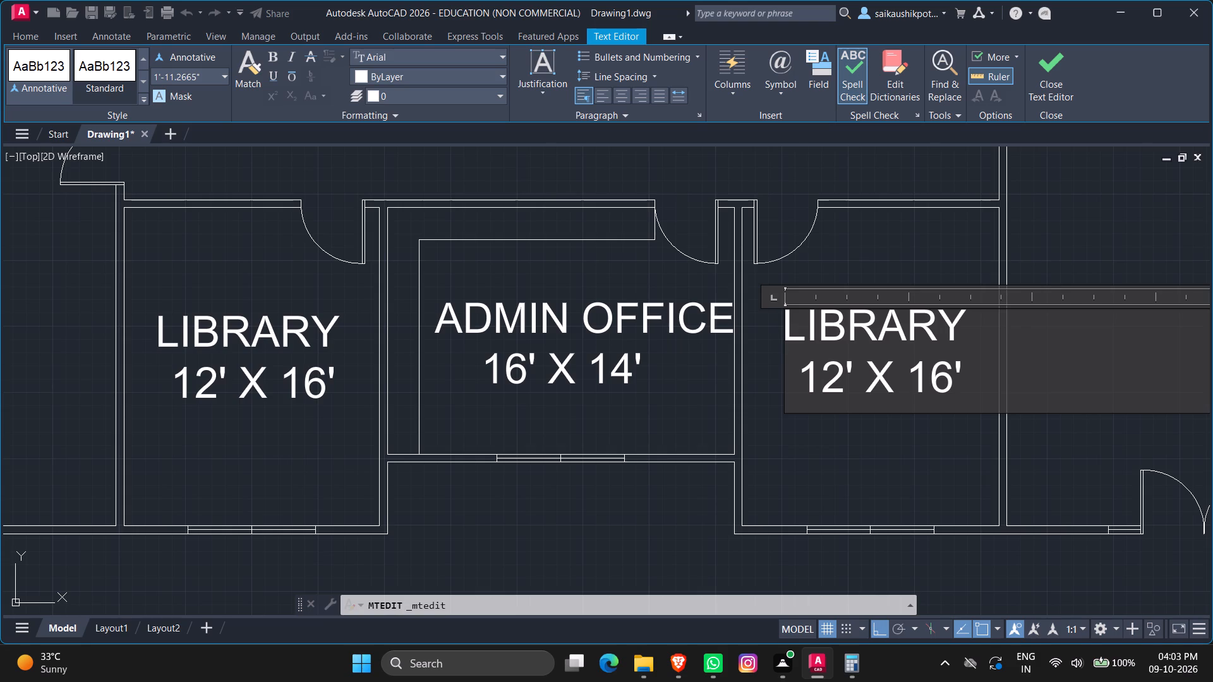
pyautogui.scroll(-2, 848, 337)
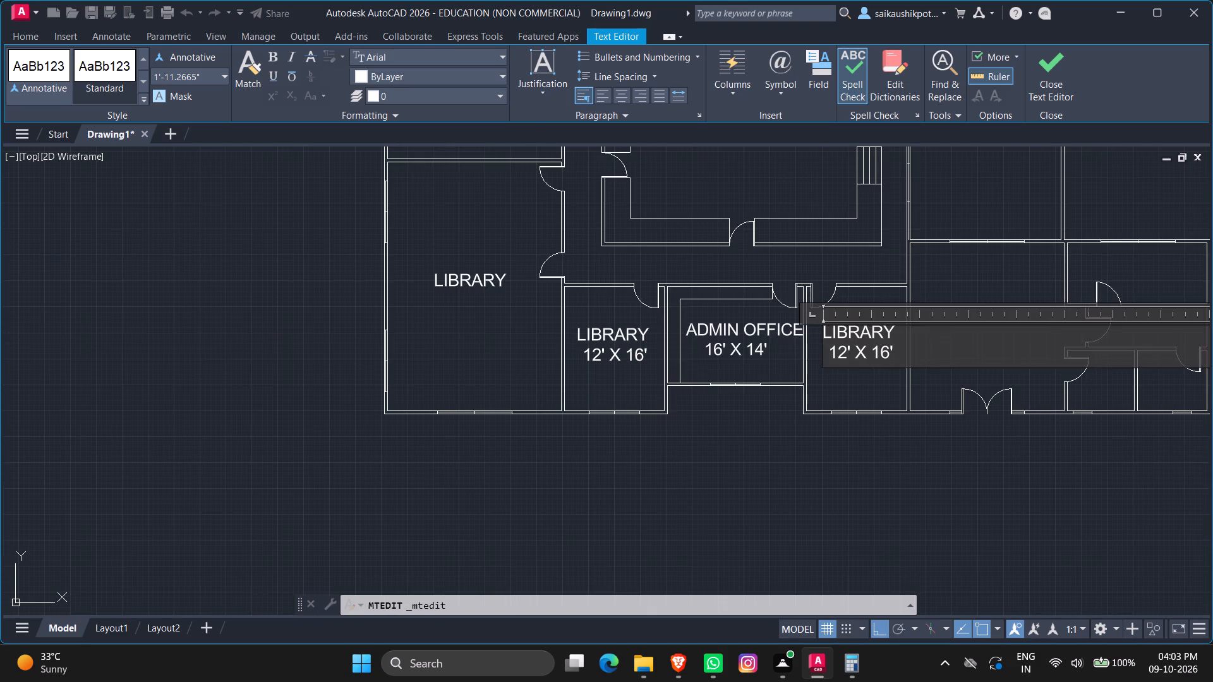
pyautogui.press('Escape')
# Replace the name LIBRARY with RECEPTION in the 12' X 16' label of the room directly west of the admin office.
pyautogui.scroll(3, 595, 353)
pyautogui.doubleClick(581, 296)
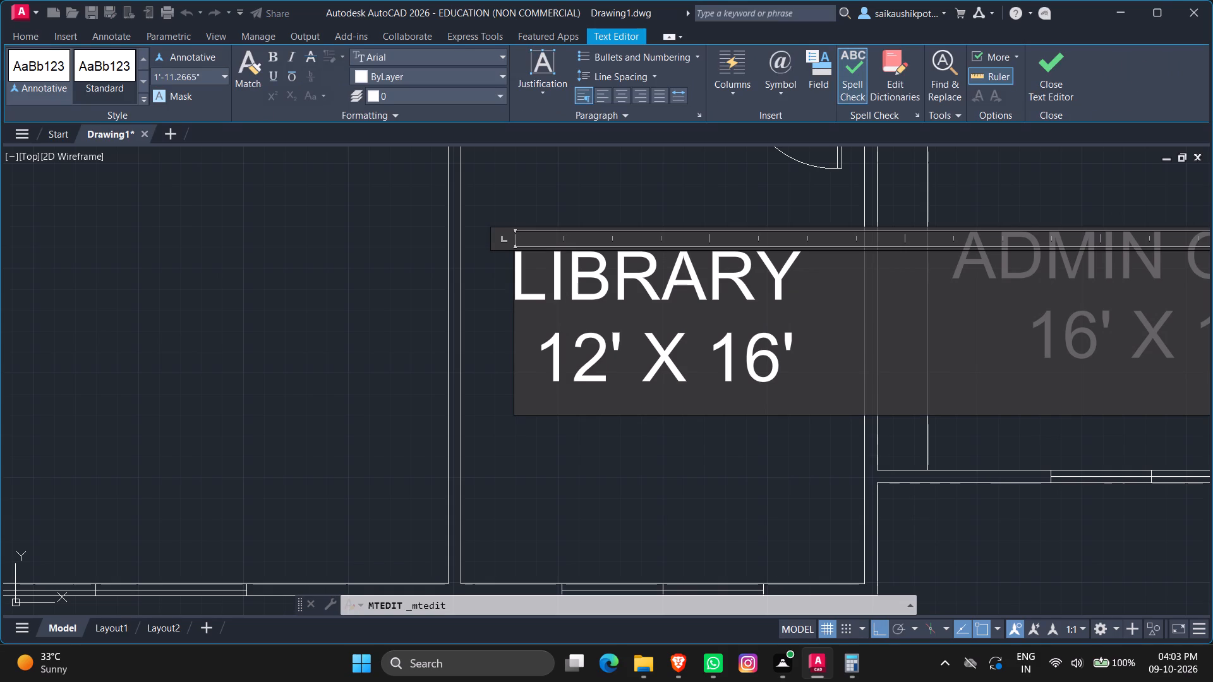
pyautogui.click(796, 277)
pyautogui.press('BackSpace')
pyautogui.press('BackSpace')
pyautogui.press('BackSpace')
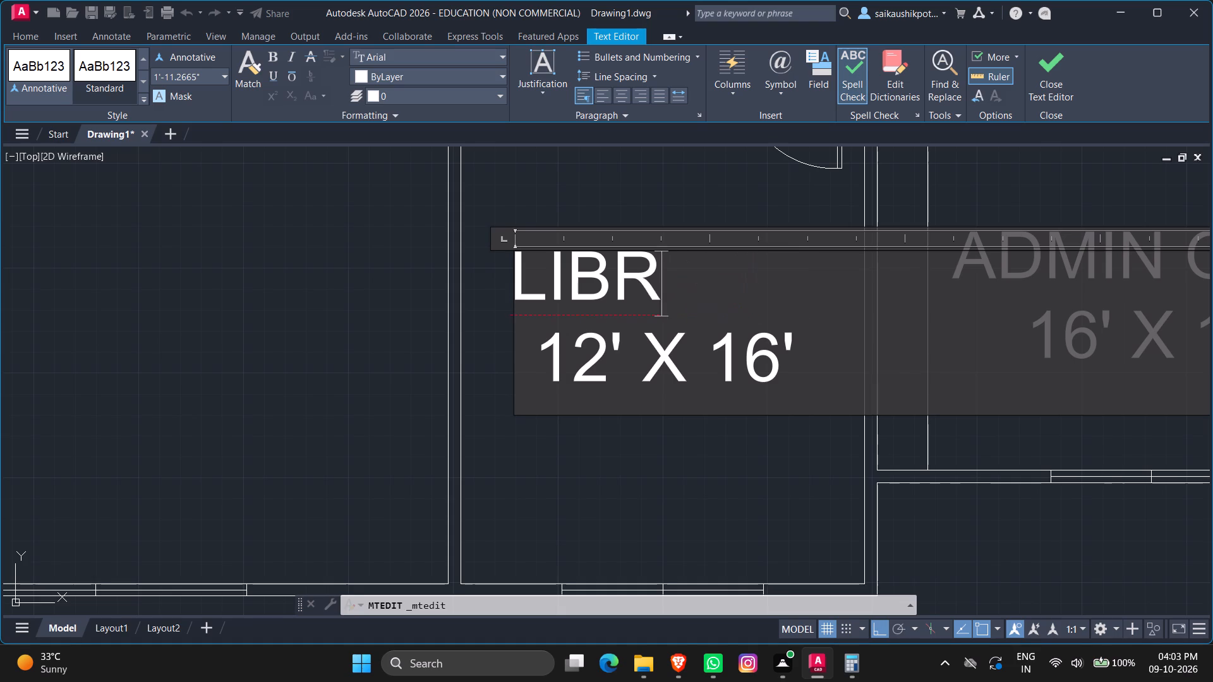
pyautogui.press('BackSpace')
pyautogui.press('BackSpace')
pyautogui.press('BackSpace')
pyautogui.press('BackSpace')
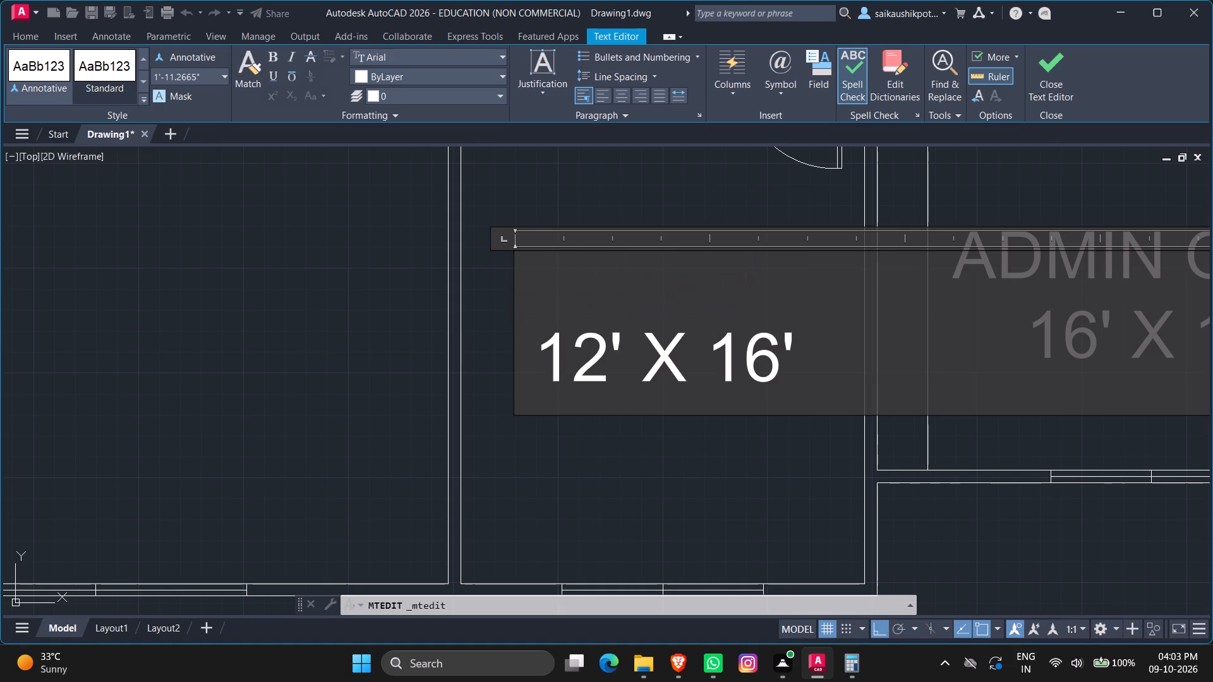
pyautogui.write('RECEPTION')
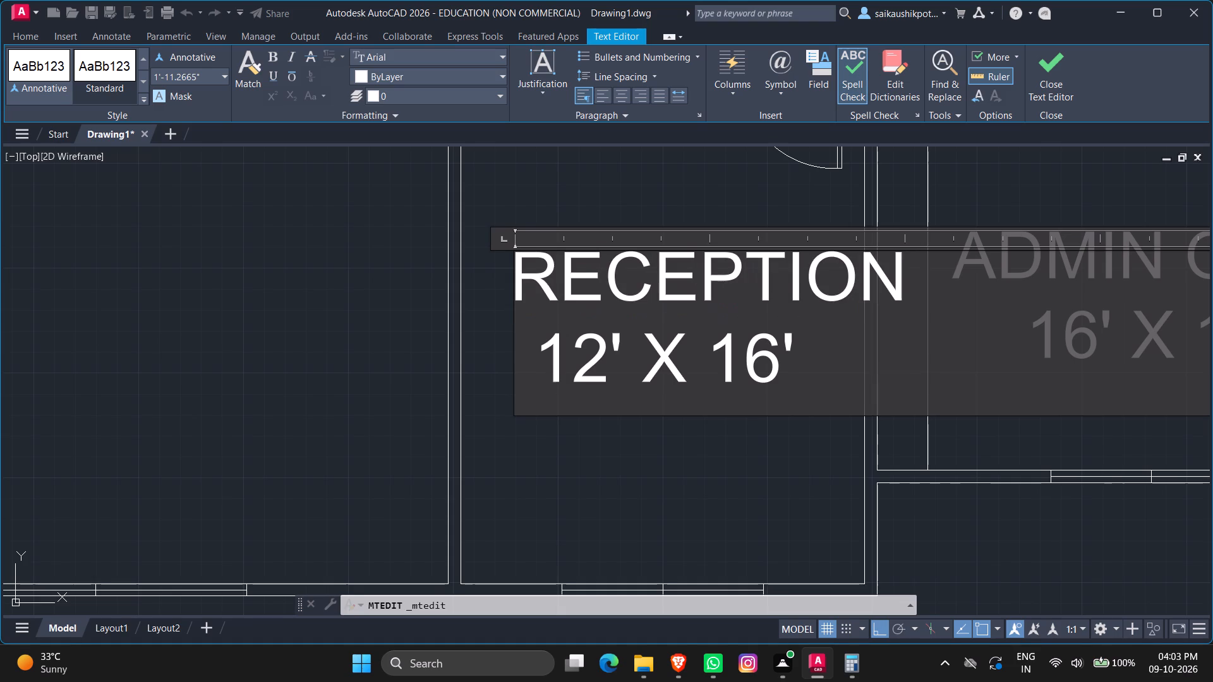
pyautogui.press('Escape')
pyautogui.press('Return')
# Move the RECEPTION 12' X 16' label straight west so it fits between the room's side walls.
pyautogui.click(629, 264)
pyautogui.click(504, 292)
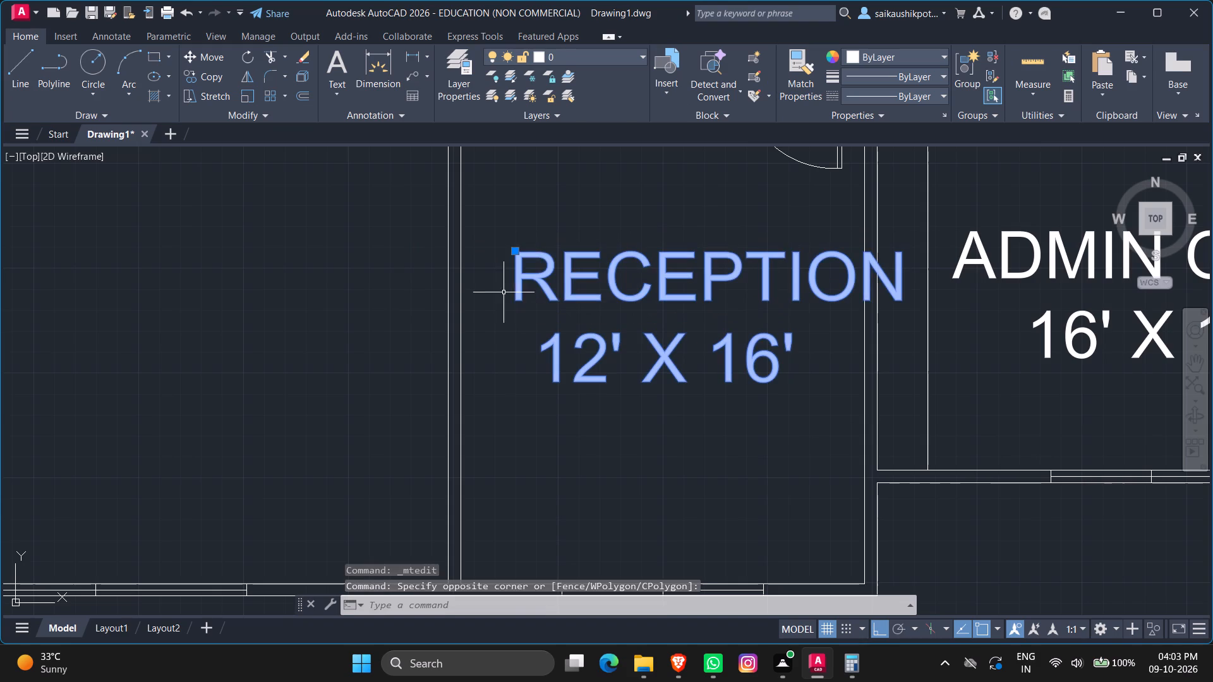
pyautogui.click(511, 251)
pyautogui.click(510, 251)
pyautogui.press('Escape')
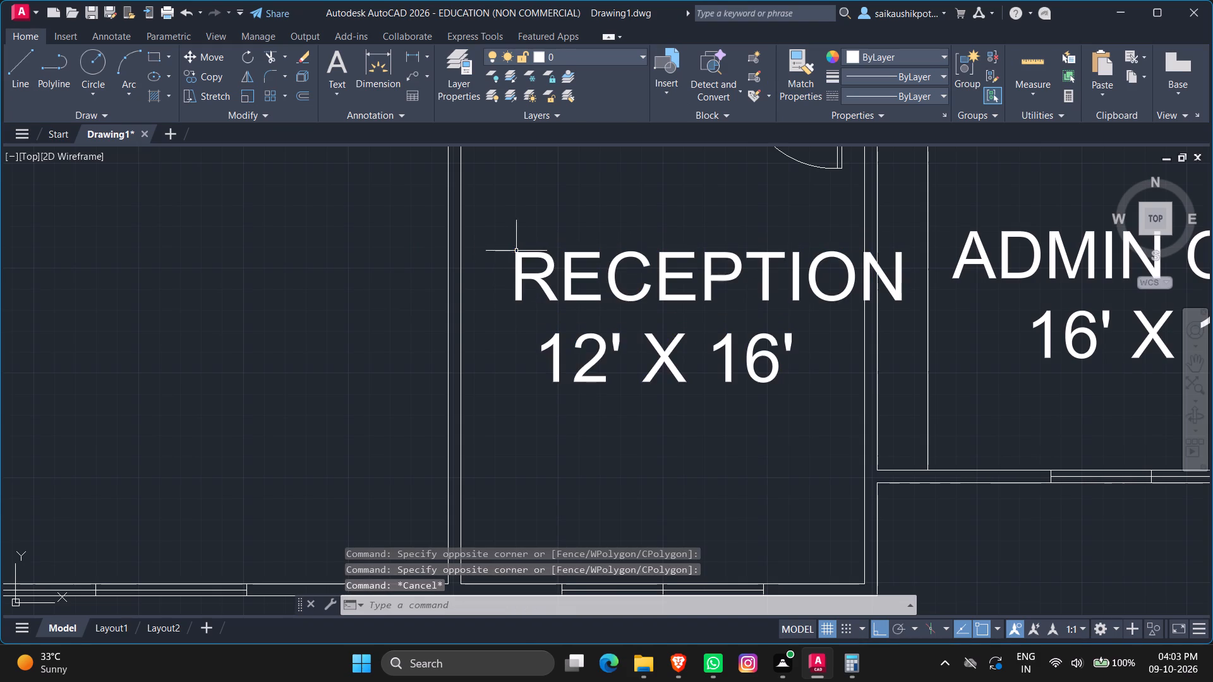
pyautogui.click(519, 262)
pyautogui.click(517, 251)
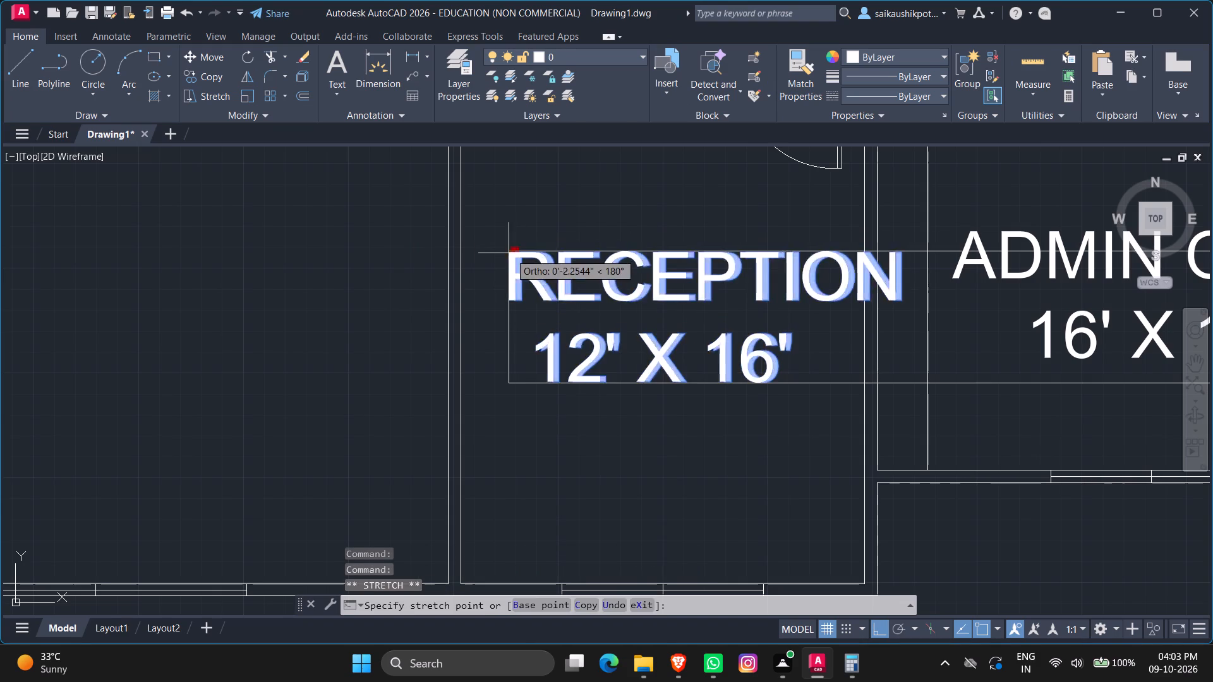
pyautogui.click(469, 251)
pyautogui.press('Escape')
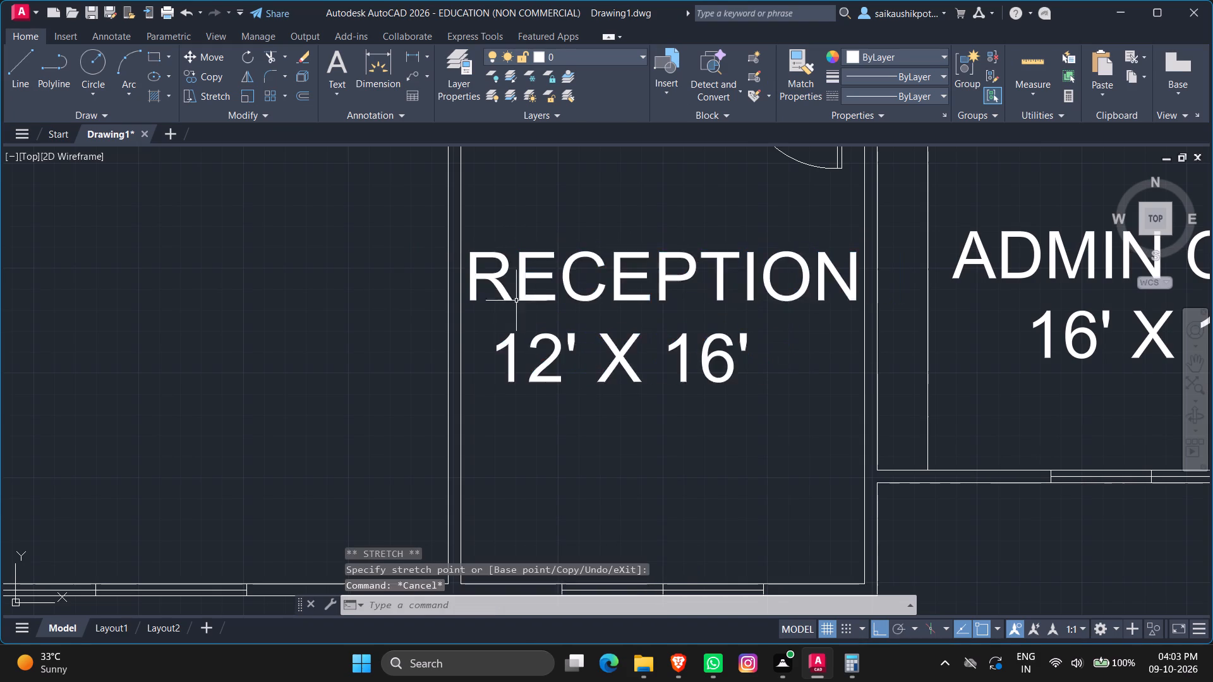
# Replace LIBRARY with PRINCIPAL'S and OFFICE on two lines in the label of the room directly east of the admin office.
pyautogui.scroll(-2, 526, 337)
pyautogui.scroll(-3, 602, 390)
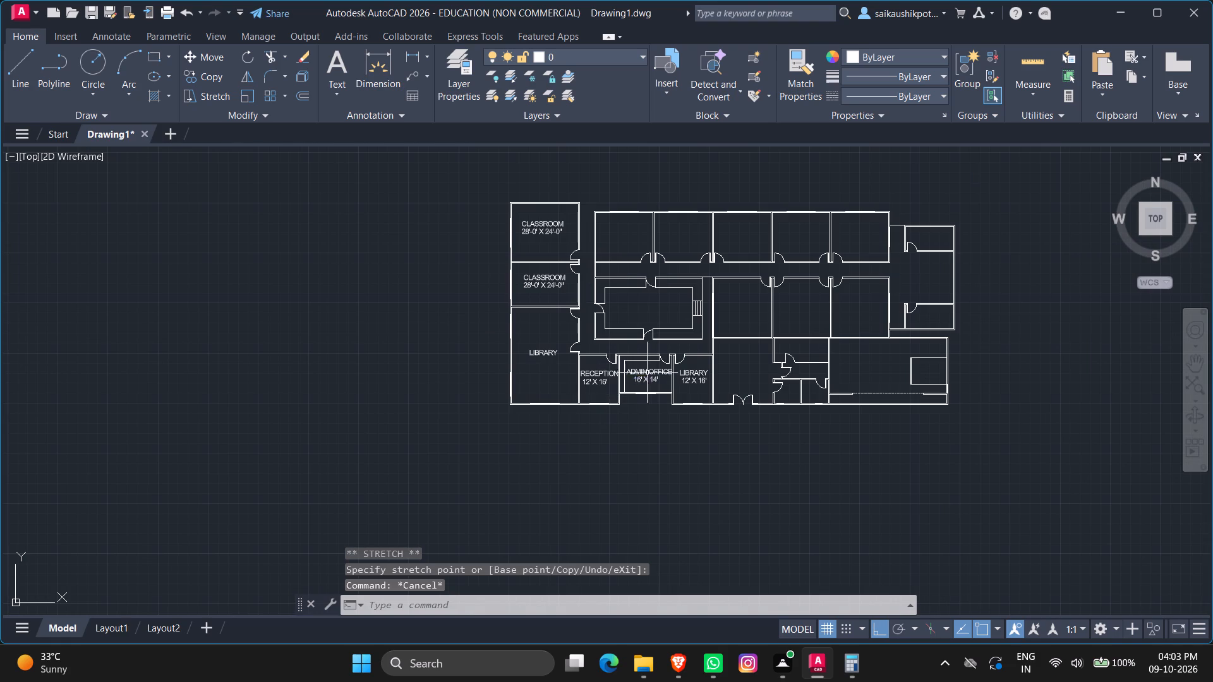
pyautogui.scroll(-1, 685, 380)
pyautogui.scroll(3, 695, 361)
pyautogui.doubleClick(661, 426)
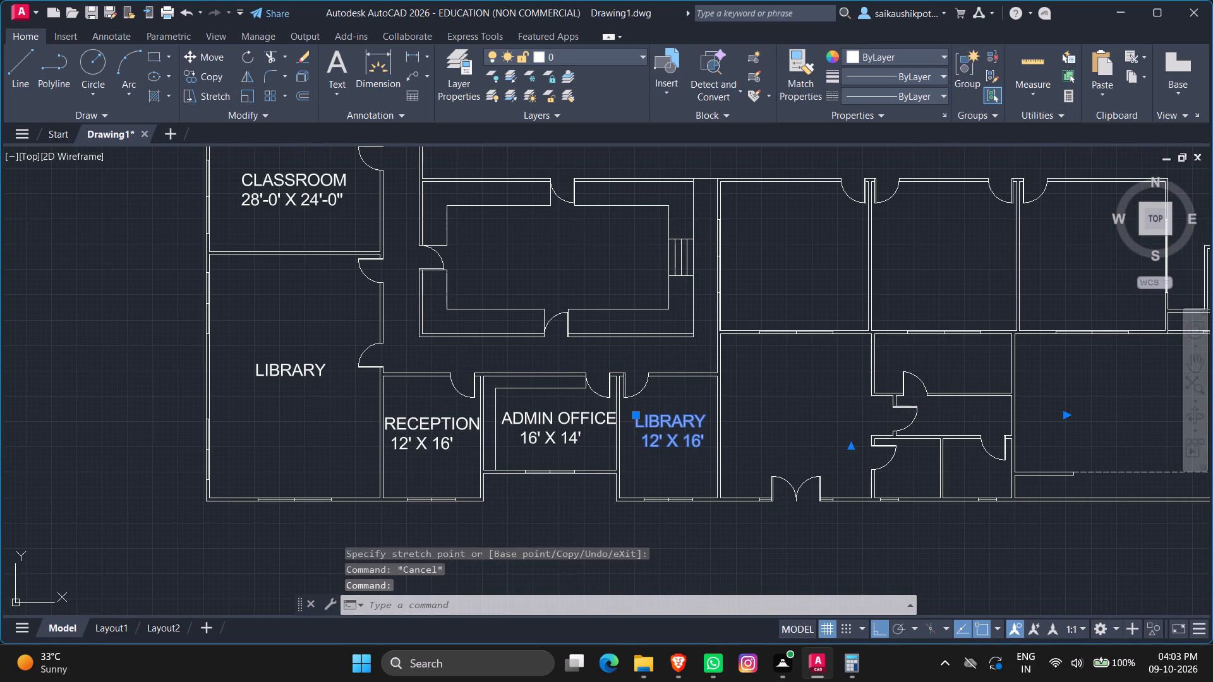
pyautogui.scroll(3, 684, 419)
pyautogui.moveTo(754, 424); pyautogui.dragTo(528, 430)
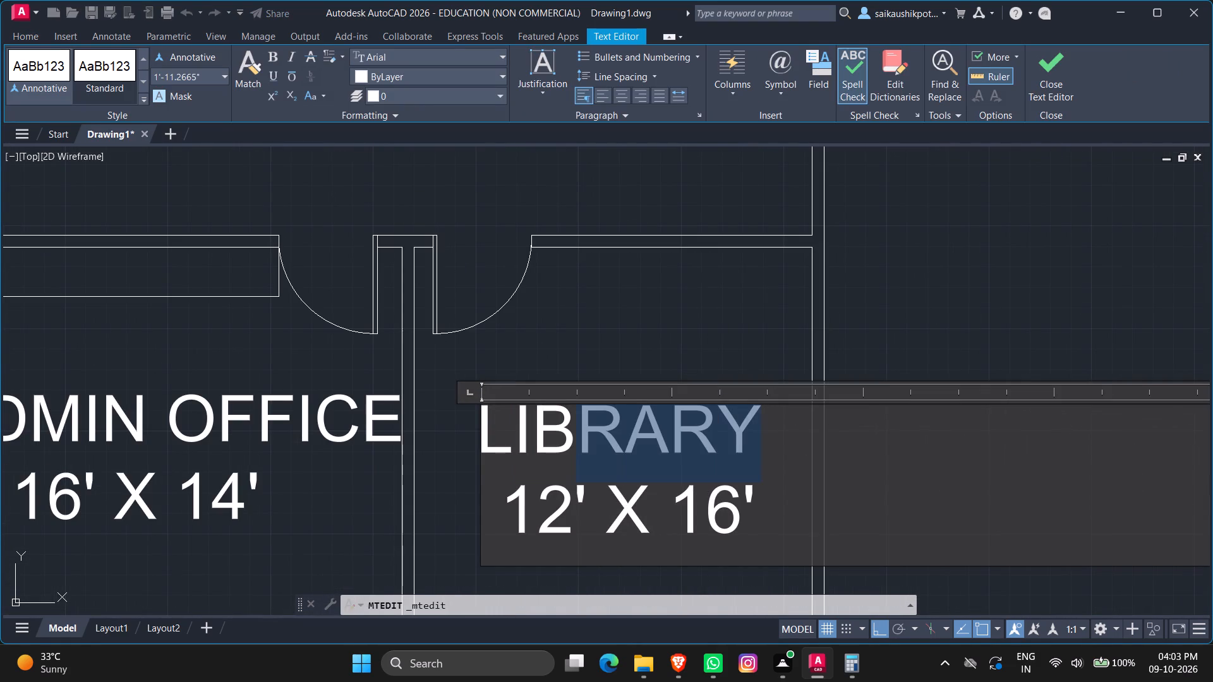
pyautogui.moveTo(528, 430); pyautogui.dragTo(494, 431)
pyautogui.write('PRINI')
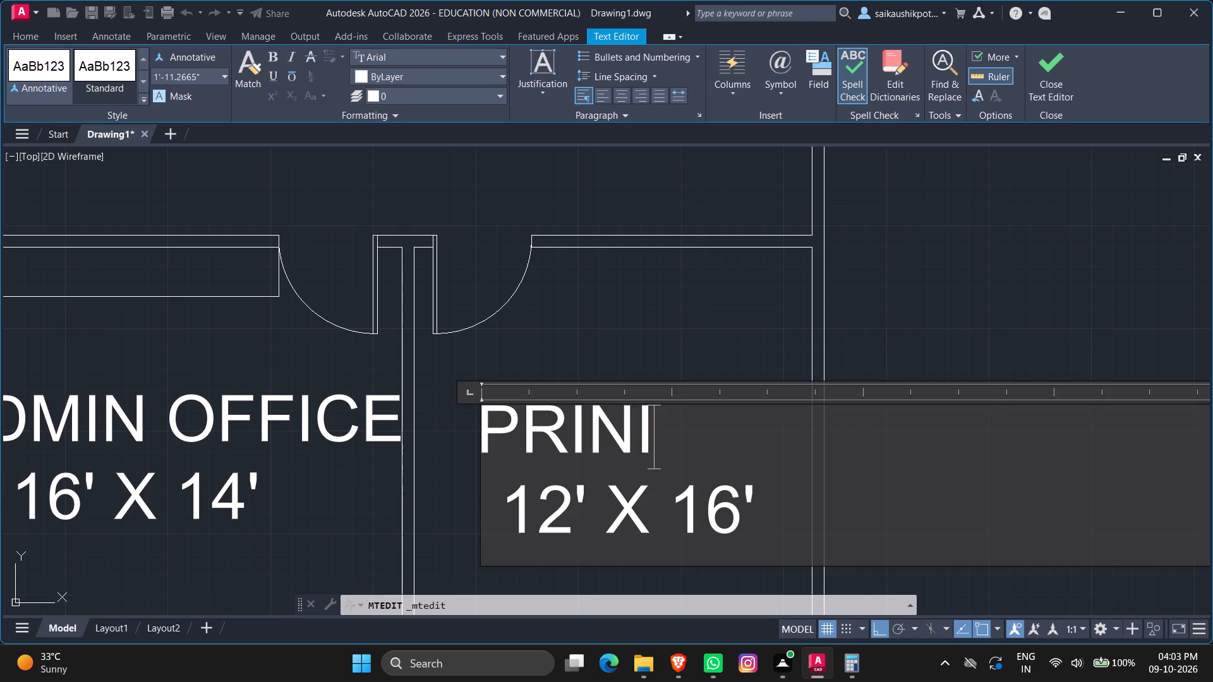
pyautogui.press('BackSpace')
pyautogui.write('CIPAL')
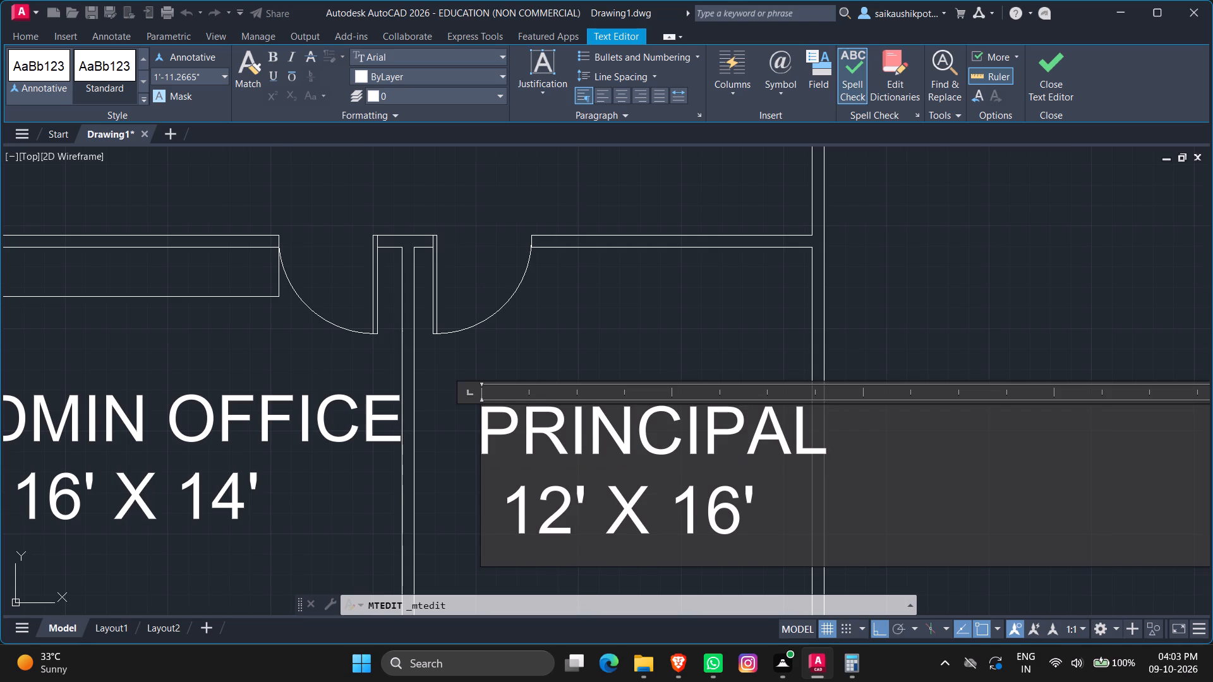
pyautogui.write("'S")
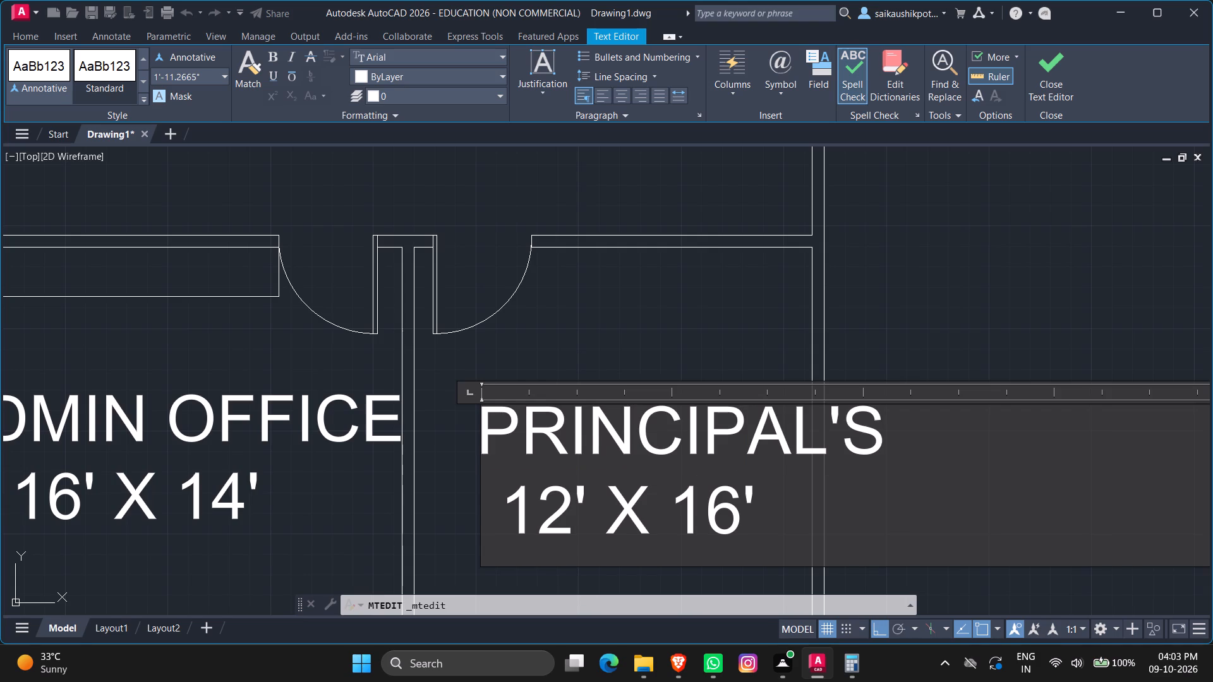
pyautogui.press('Down')
pyautogui.press('Up')
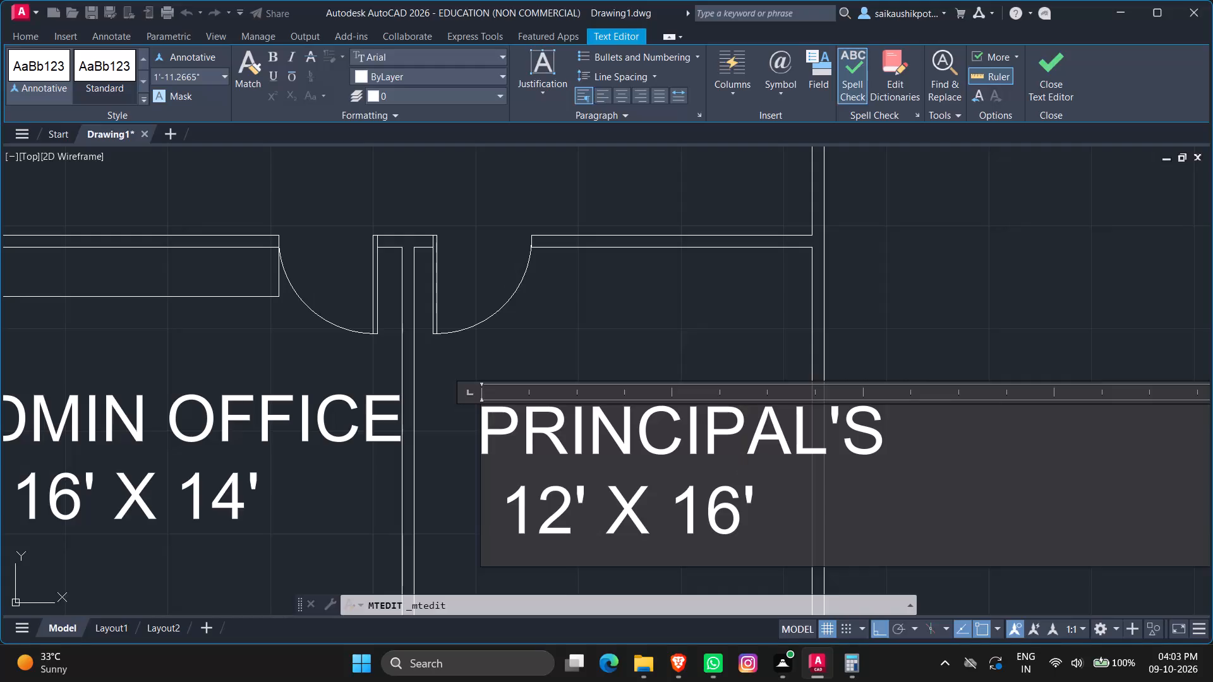
pyautogui.press('Right')
pyautogui.press('Right')
pyautogui.press('Right')
pyautogui.press('Right')
pyautogui.press('Right')
pyautogui.press('Left')
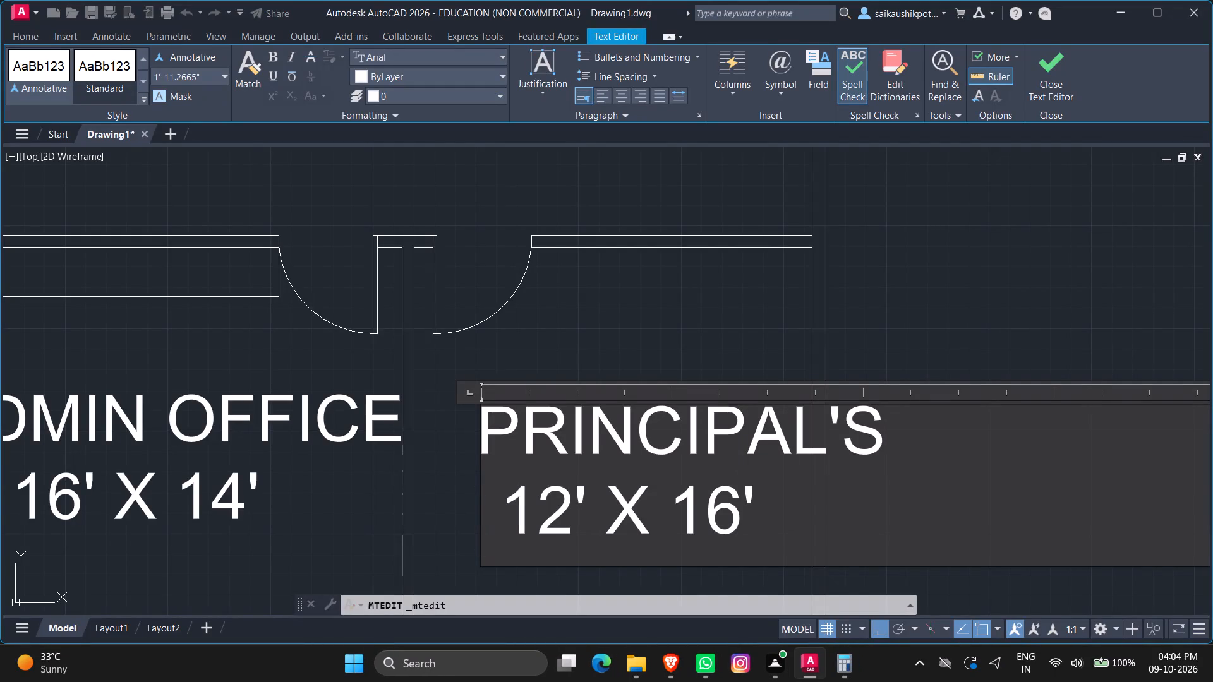
pyautogui.press('Return')
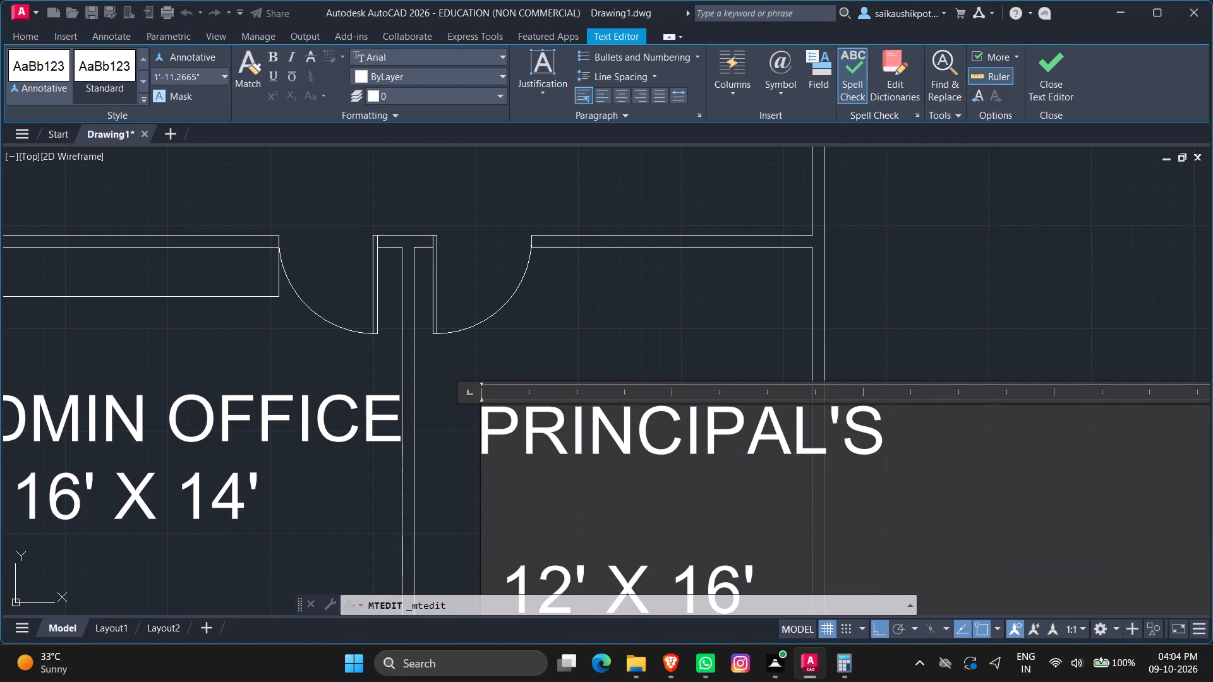
pyautogui.write('OFFICE')
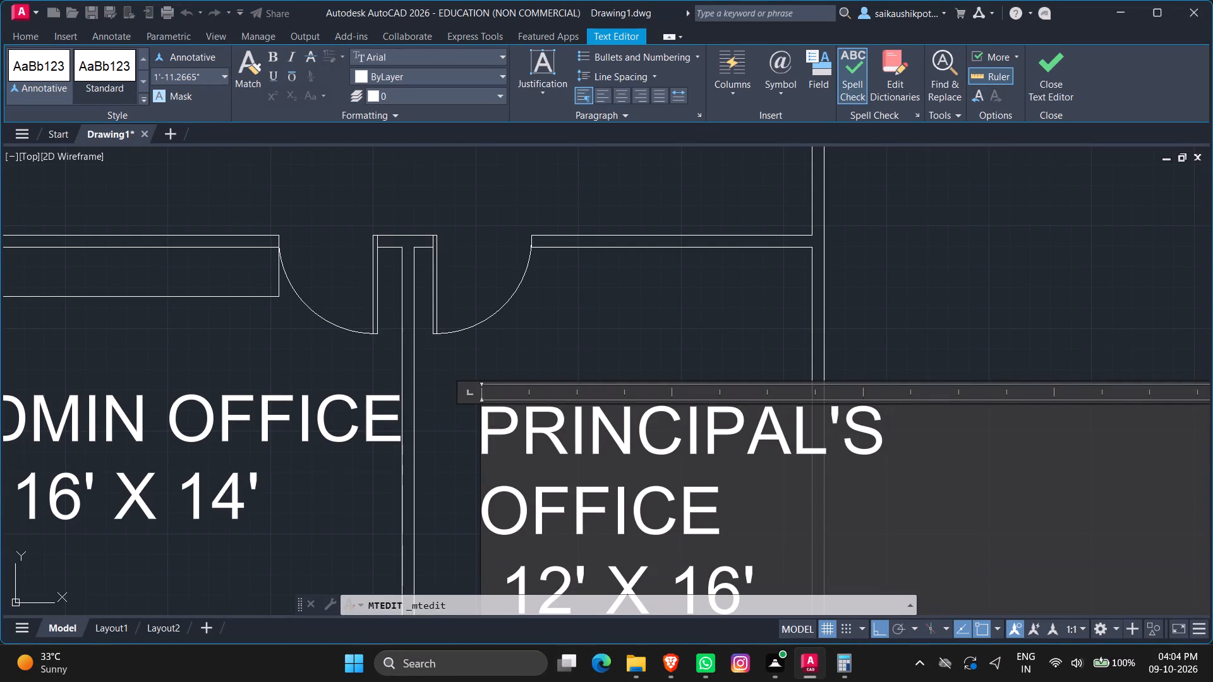
# Change the size line of the PRINCIPAL'S OFFICE label to 14' X 16'.
pyautogui.press('Down')
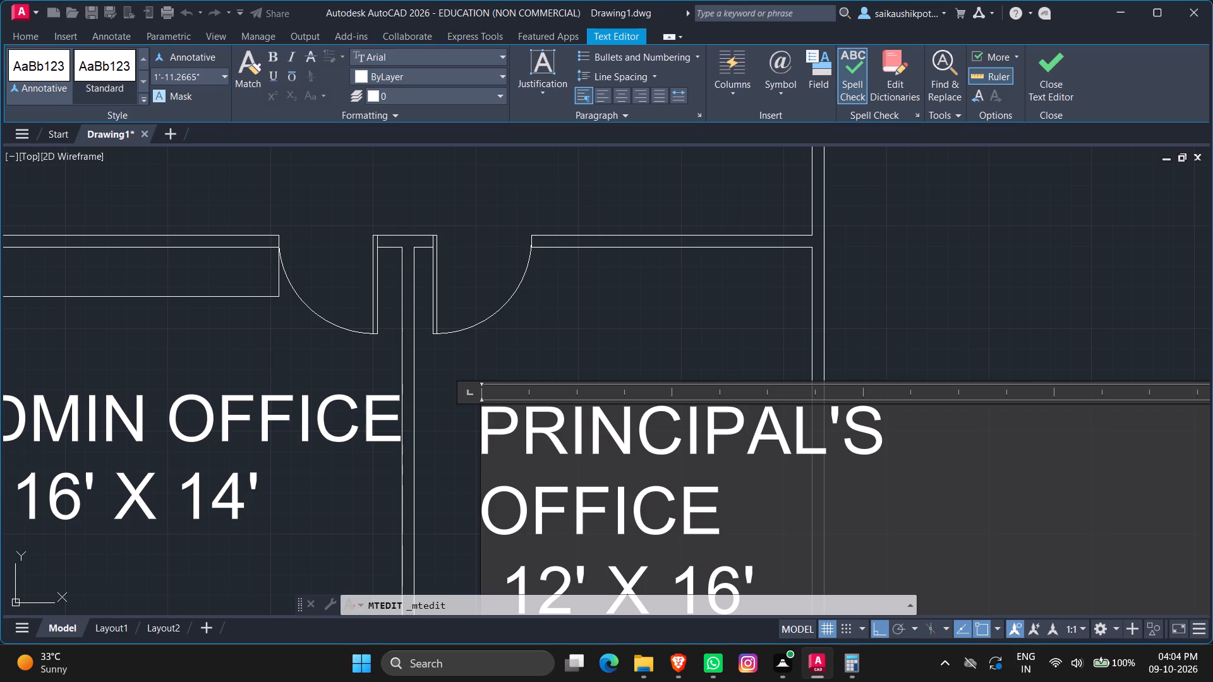
pyautogui.press('Left')
pyautogui.press('Left')
pyautogui.press('Left')
pyautogui.press('Left')
pyautogui.press('Left')
pyautogui.press('BackSpace')
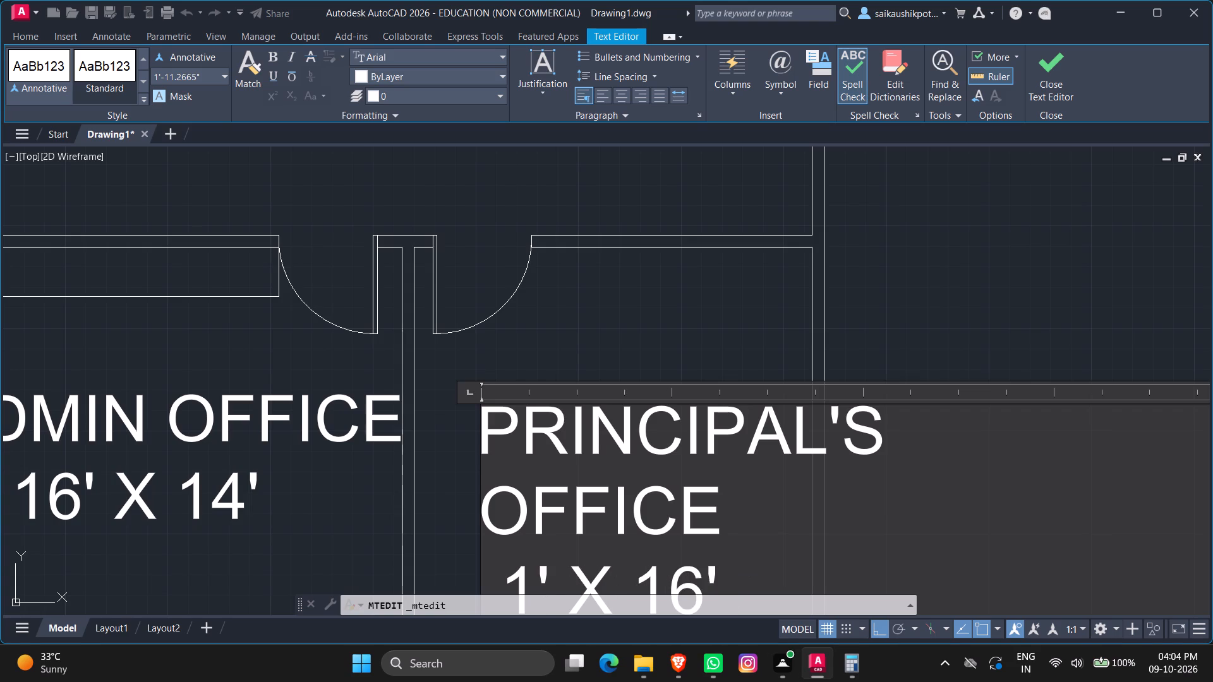
pyautogui.press('4')
pyautogui.press('Escape')
pyautogui.press('Return')
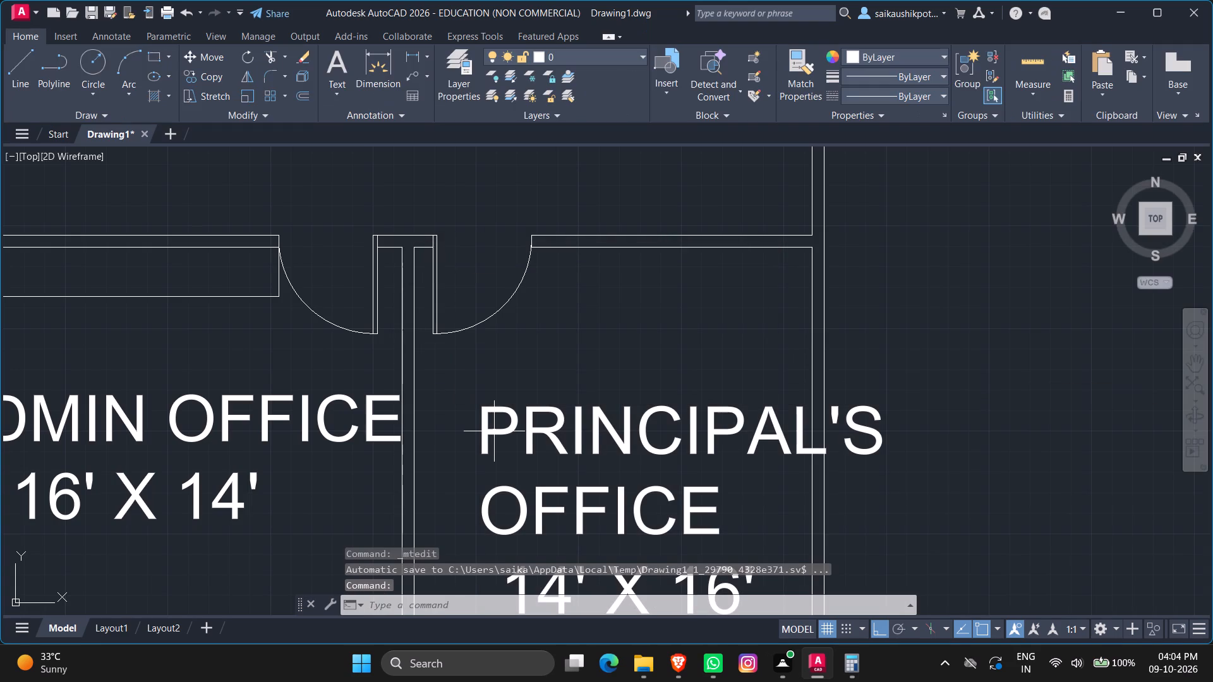
pyautogui.press('Escape')
# Scale the PRINCIPAL'S OFFICE 14' X 16' label down from its upper-left letter so it fits between the room's side walls.
pyautogui.scroll(-4, 596, 350)
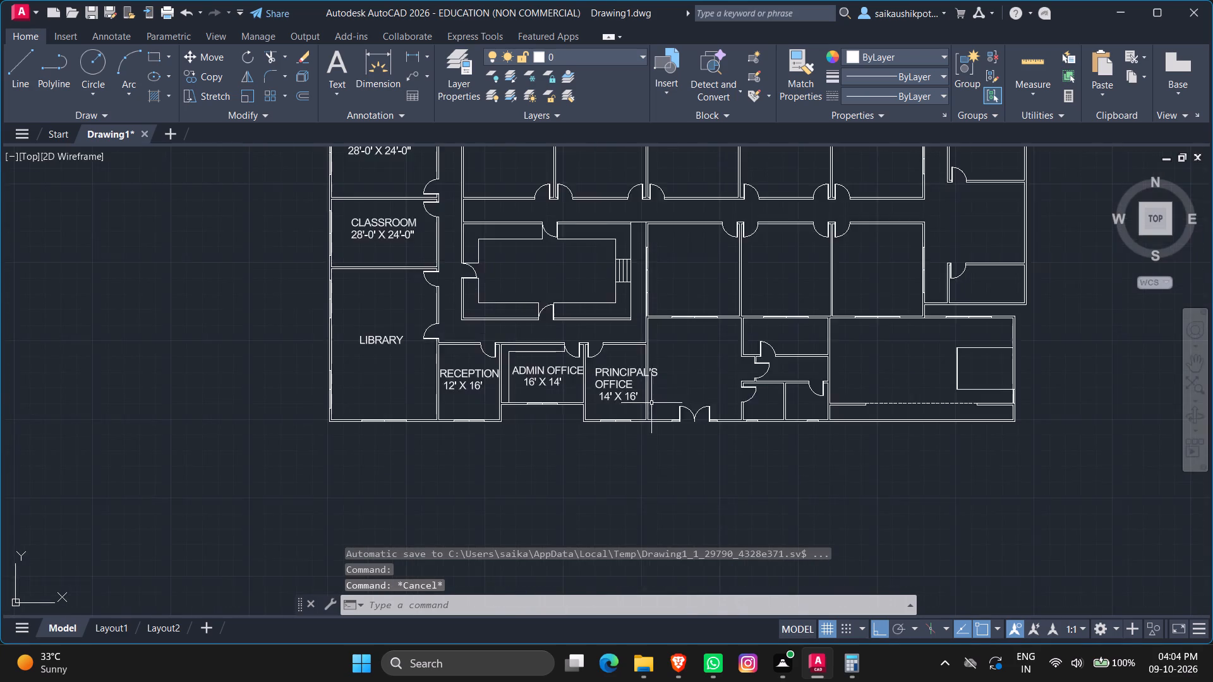
pyautogui.scroll(3, 648, 406)
pyautogui.scroll(-3, 518, 300)
pyautogui.scroll(4, 505, 272)
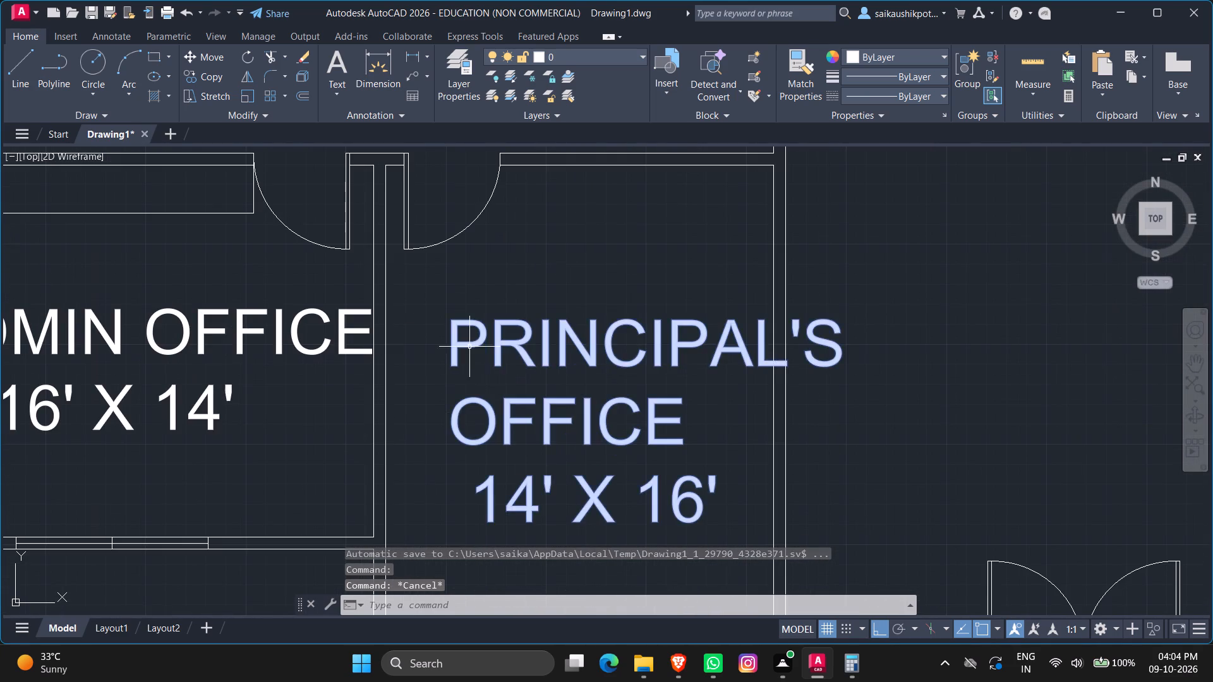
pyautogui.click(462, 342)
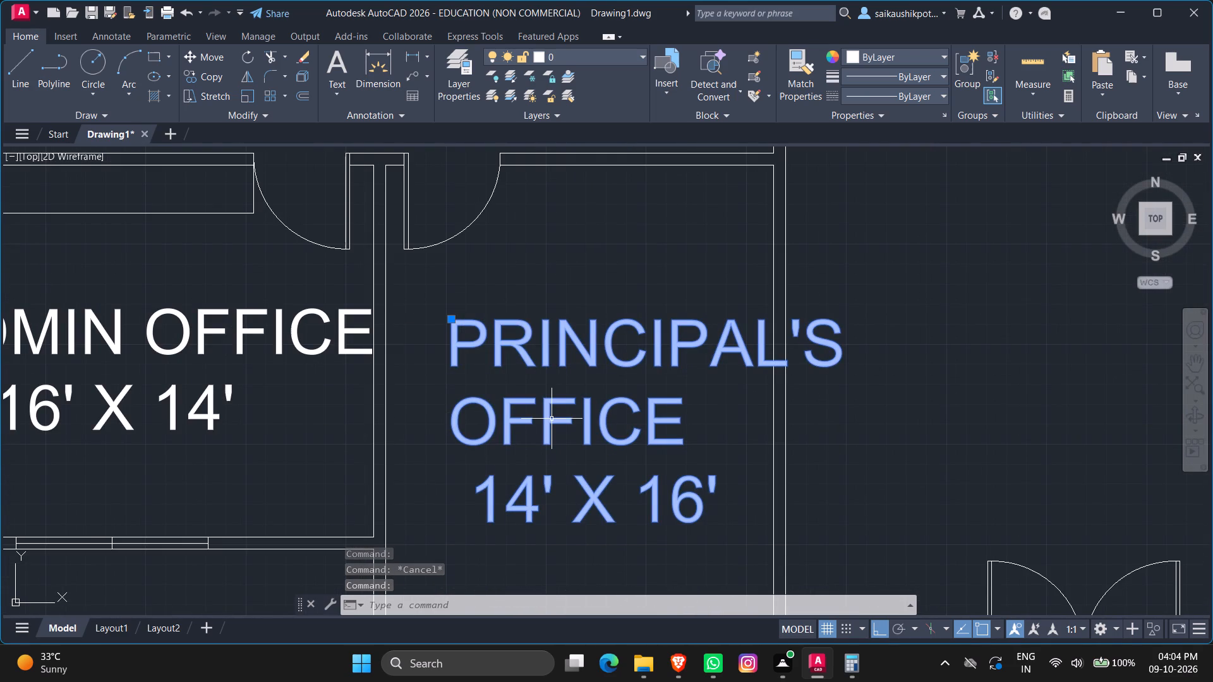
pyautogui.write('SC')
pyautogui.press('Return')
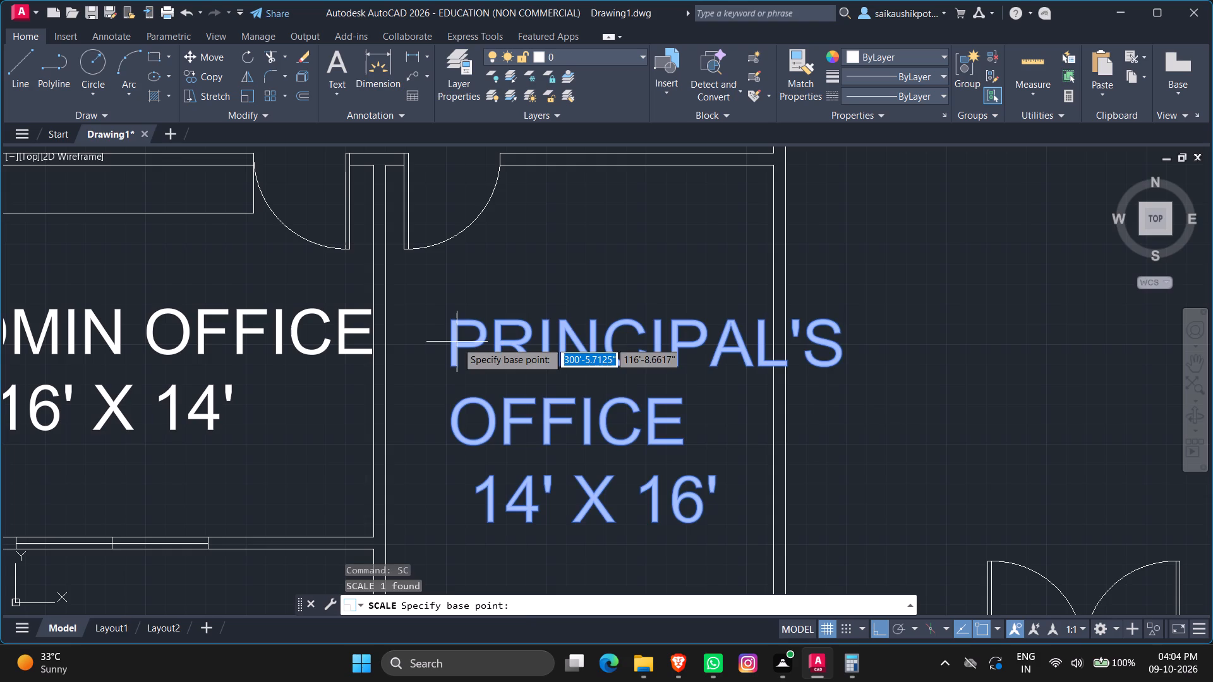
pyautogui.click(457, 342)
pyautogui.scroll(-2, 521, 363)
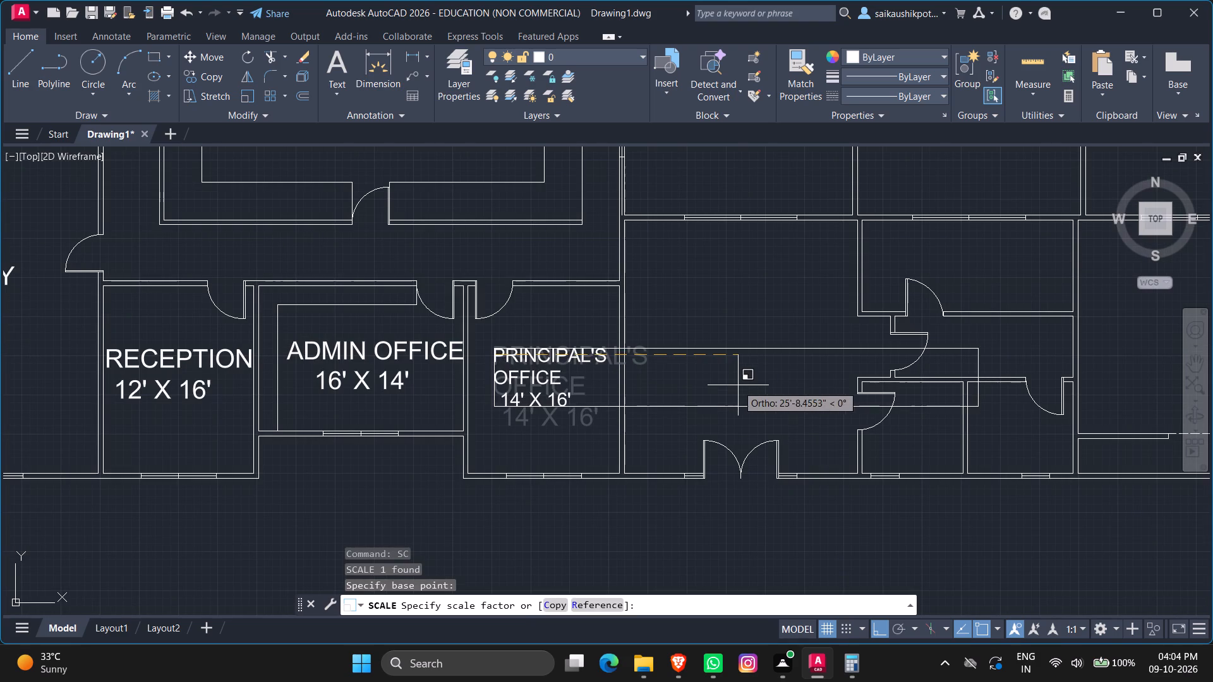
pyautogui.click(747, 390)
pyautogui.scroll(-2, 641, 374)
pyautogui.scroll(2, 639, 374)
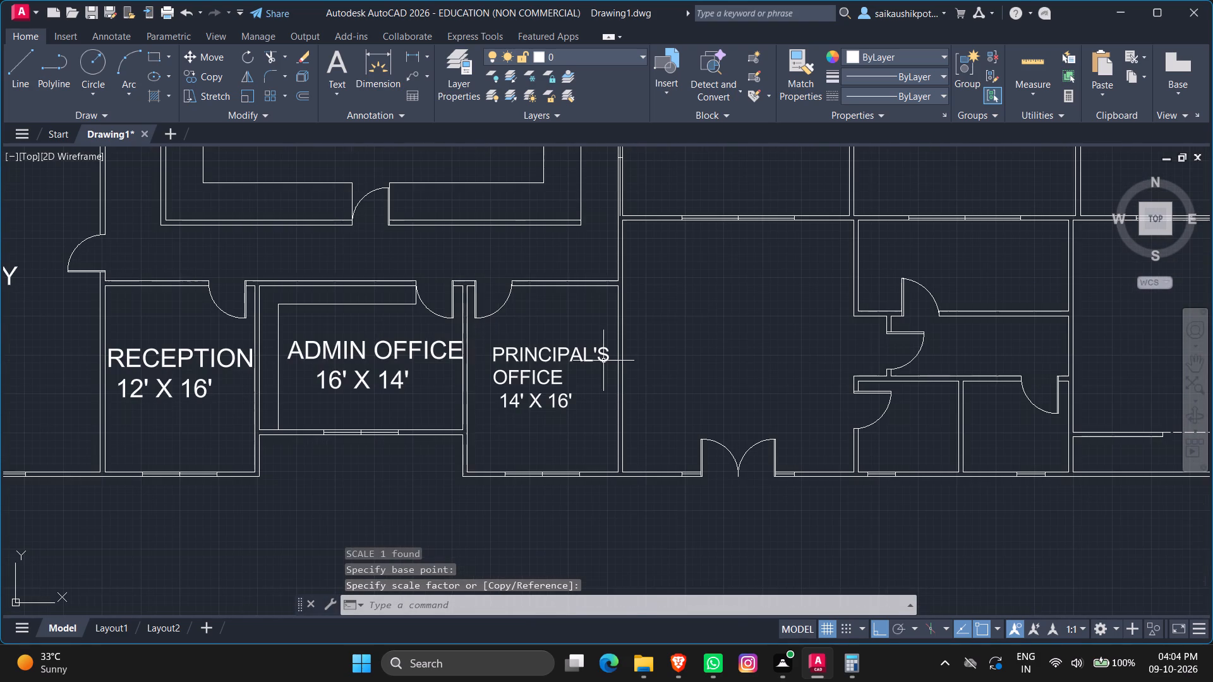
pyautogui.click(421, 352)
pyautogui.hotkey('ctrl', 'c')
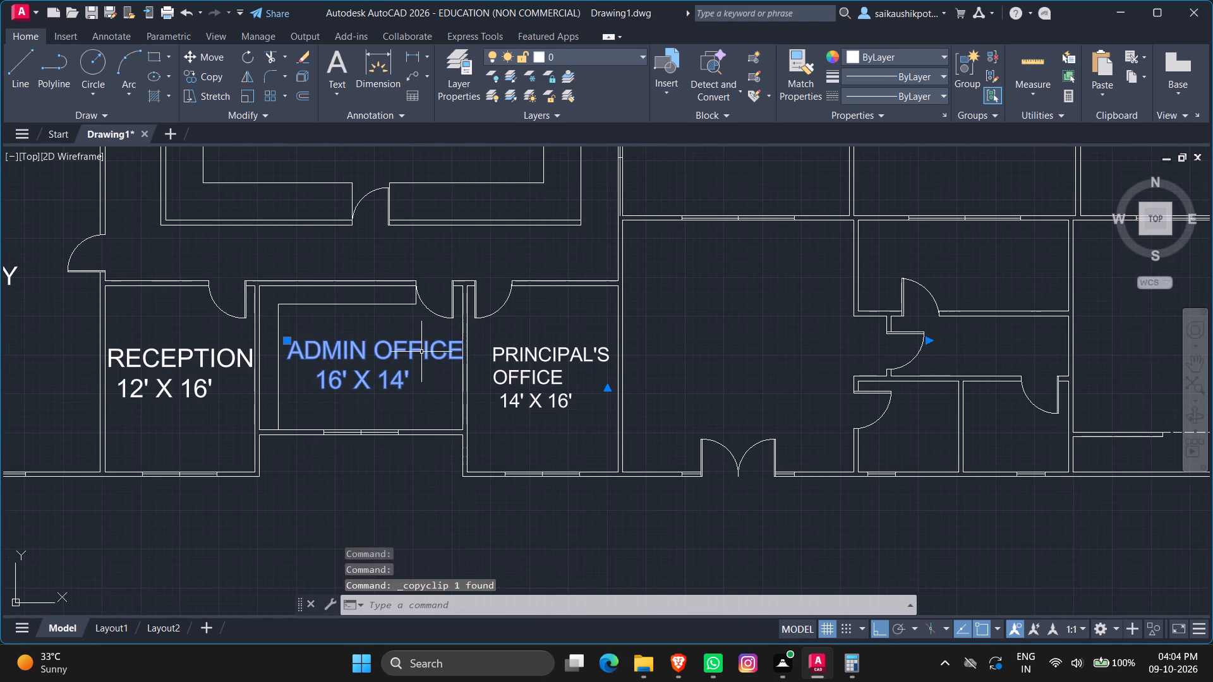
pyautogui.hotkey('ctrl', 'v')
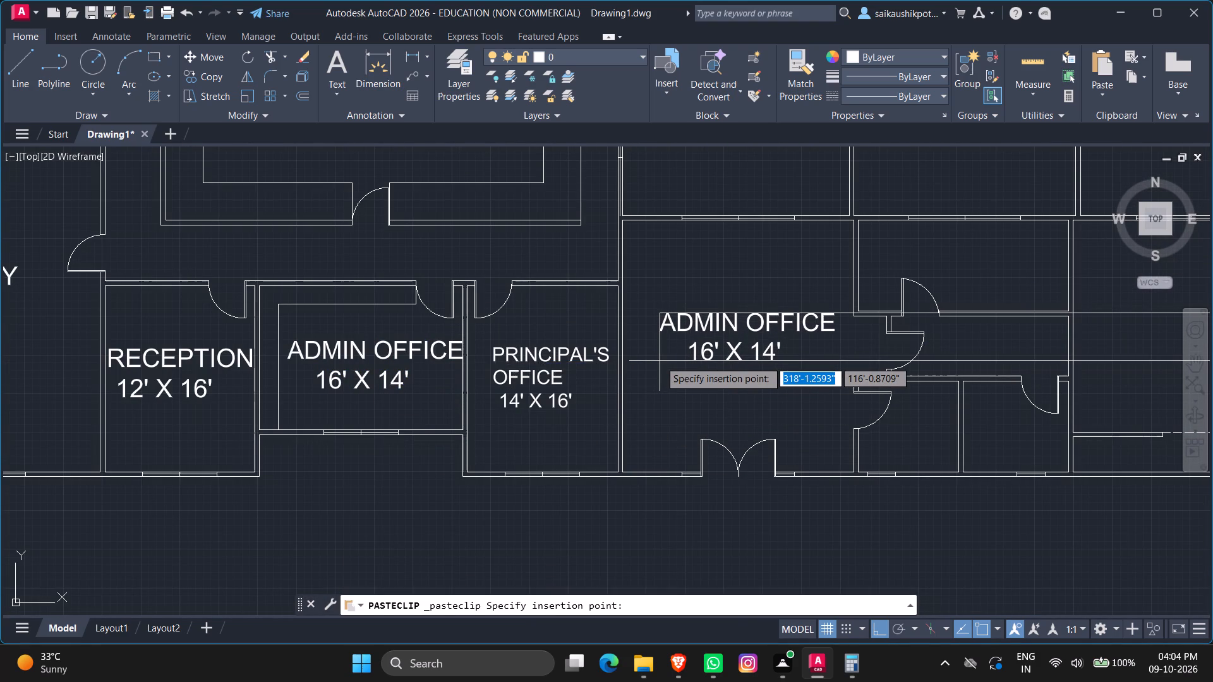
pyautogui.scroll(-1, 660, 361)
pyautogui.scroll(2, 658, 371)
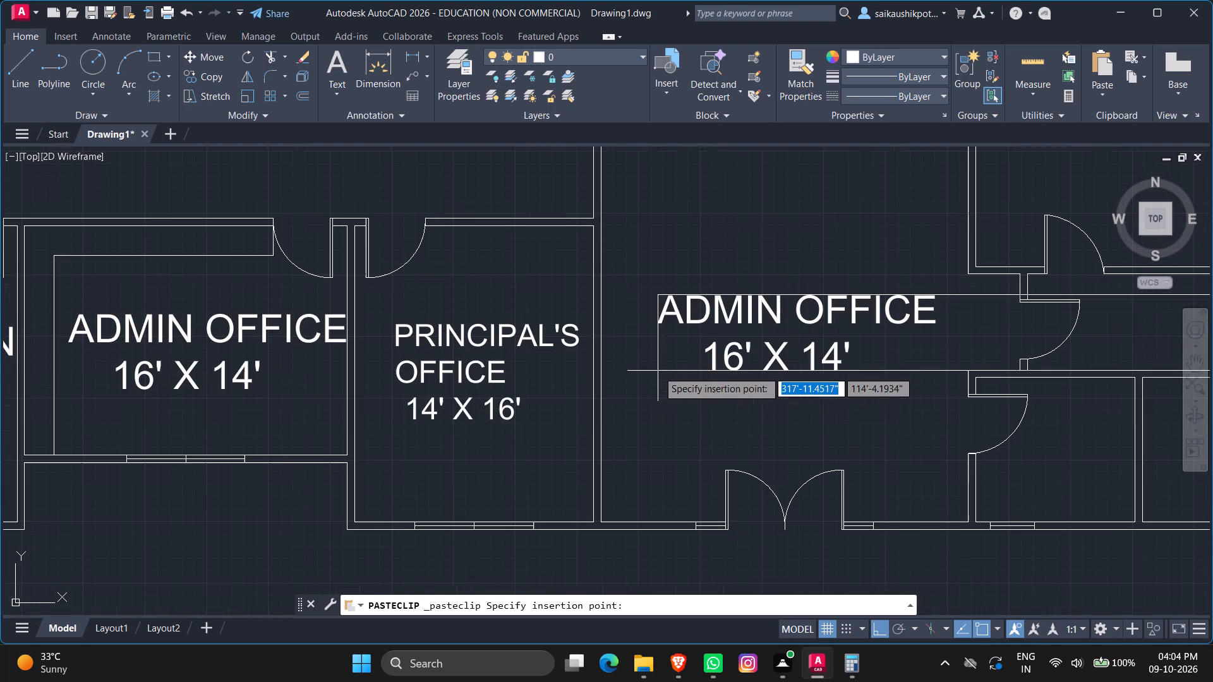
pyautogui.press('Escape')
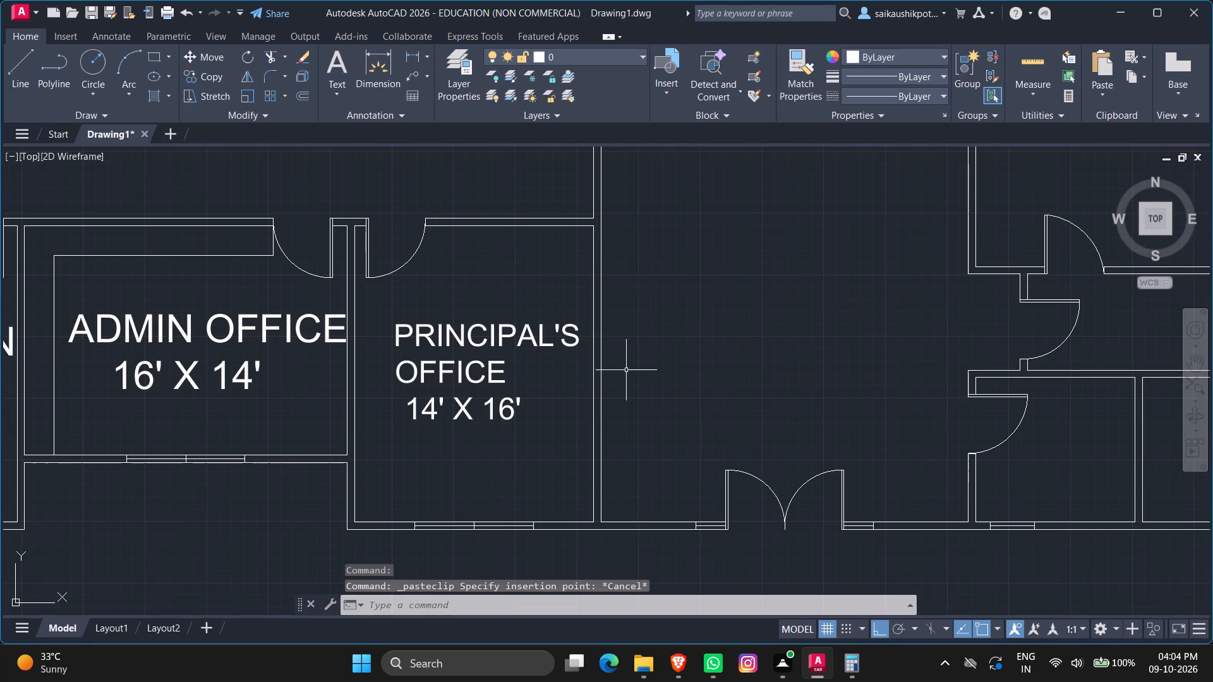
# Paste a copy of the PRINCIPAL'S OFFICE 14' X 16' label into the double-door entrance room directly east of the principal's office.
pyautogui.click(471, 343)
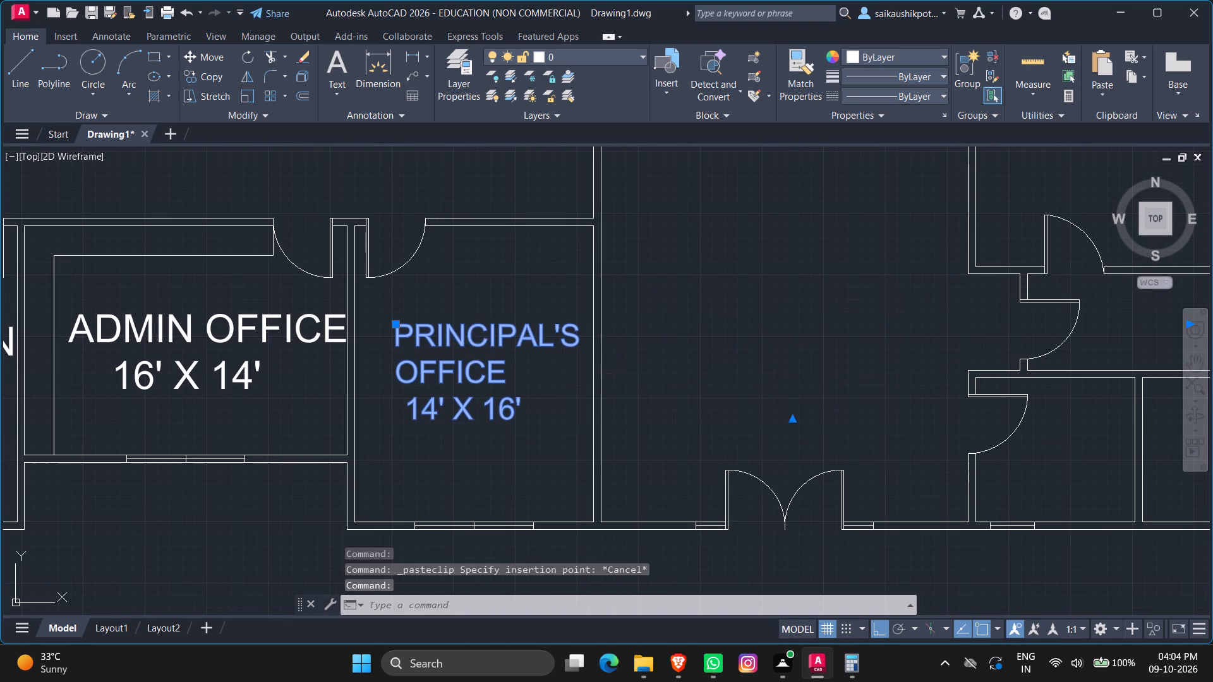
pyautogui.hotkey('ctrl', 'c')
pyautogui.hotkey('ctrl', 'v')
pyautogui.scroll(-2, 647, 402)
pyautogui.scroll(2, 668, 386)
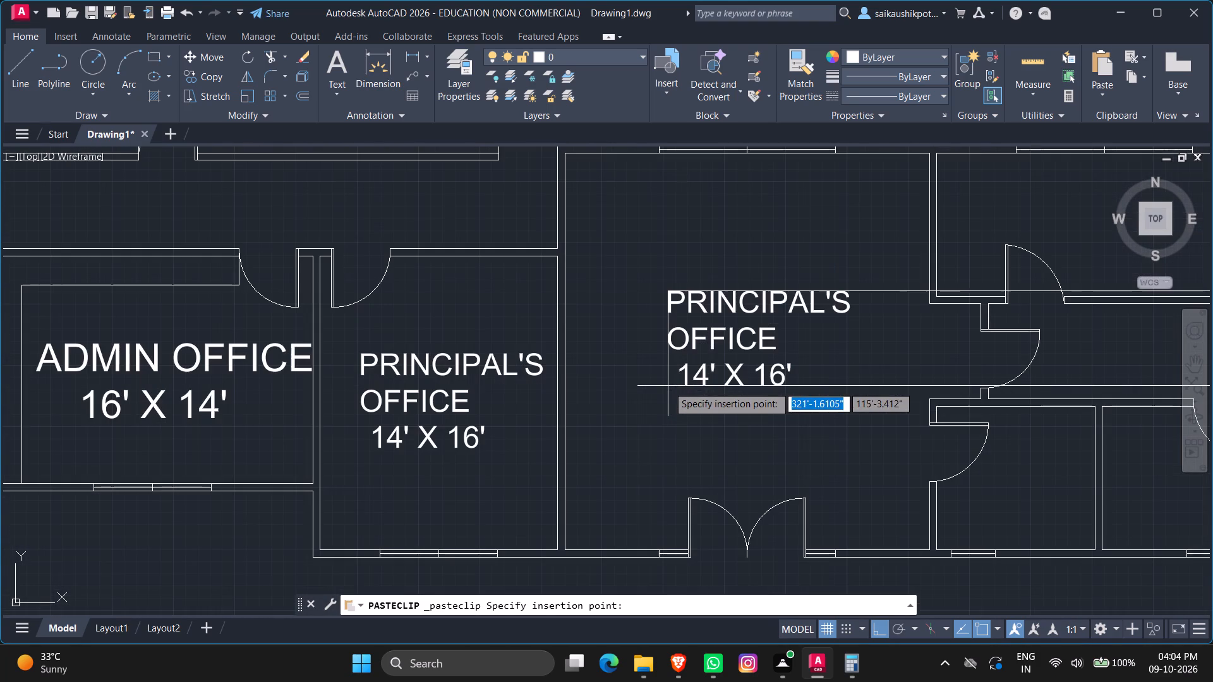
pyautogui.click(675, 382)
pyautogui.click(692, 317)
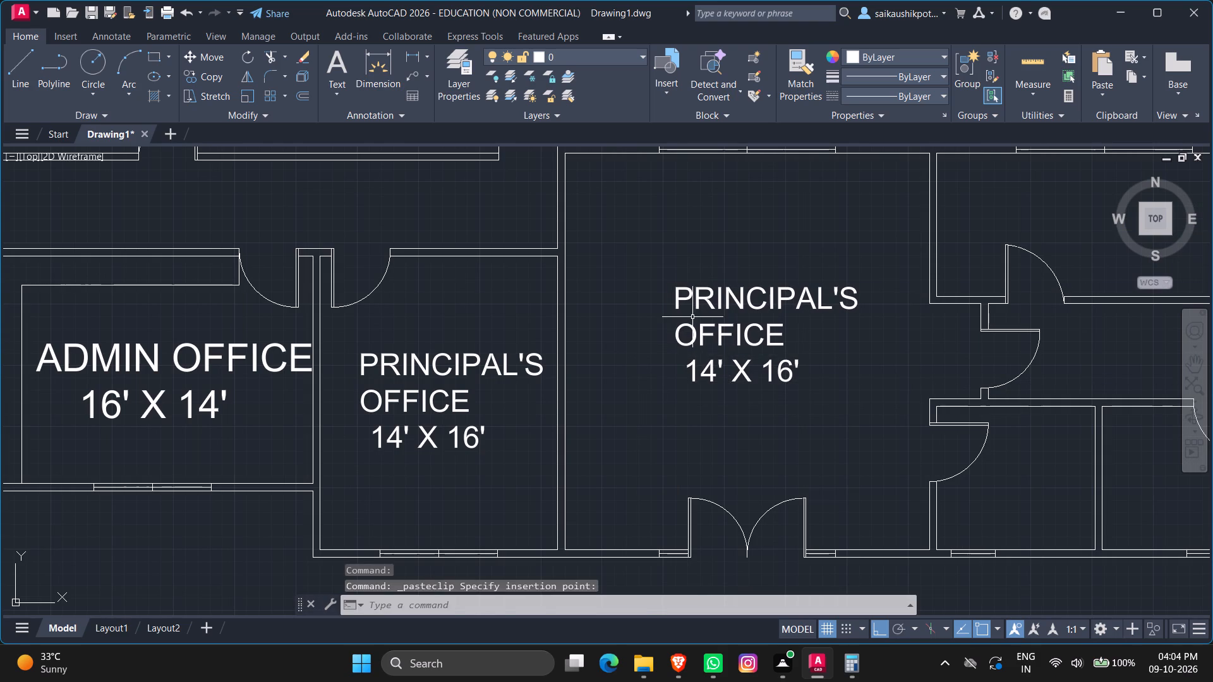
# Replace the name in the double-door entrance room's copied label with ENTRANCE and LOBBY on two lines.
pyautogui.doubleClick(685, 294)
pyautogui.tripleClick(685, 294)
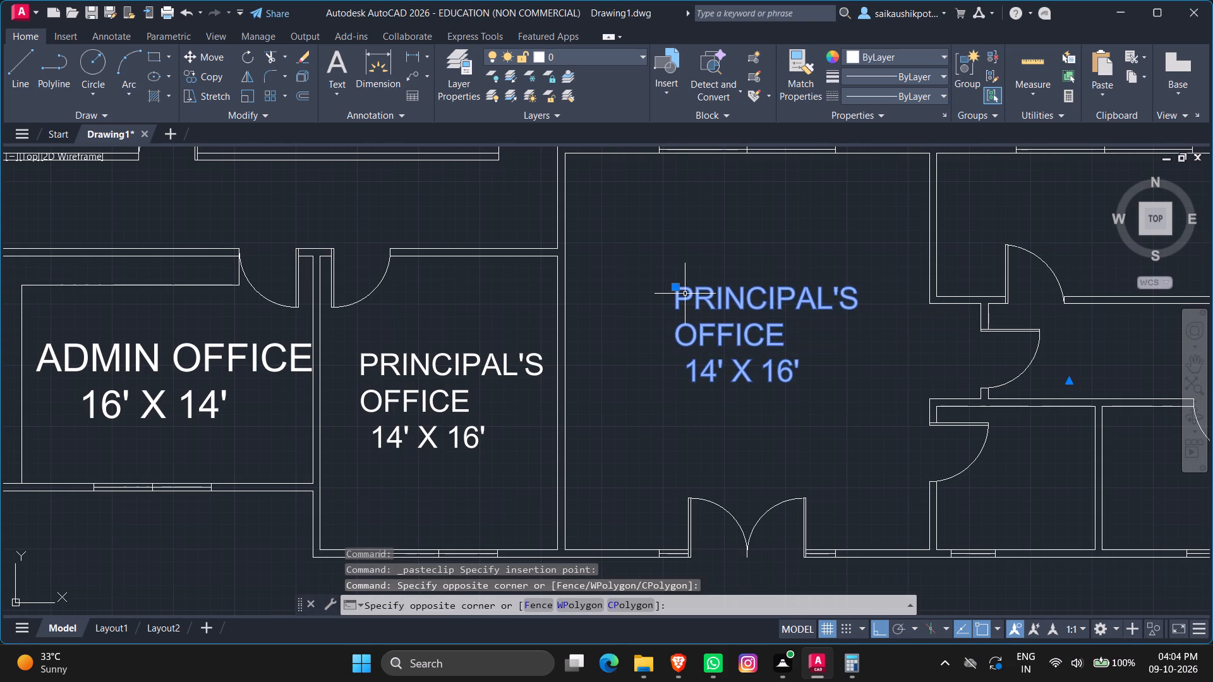
pyautogui.doubleClick(677, 301)
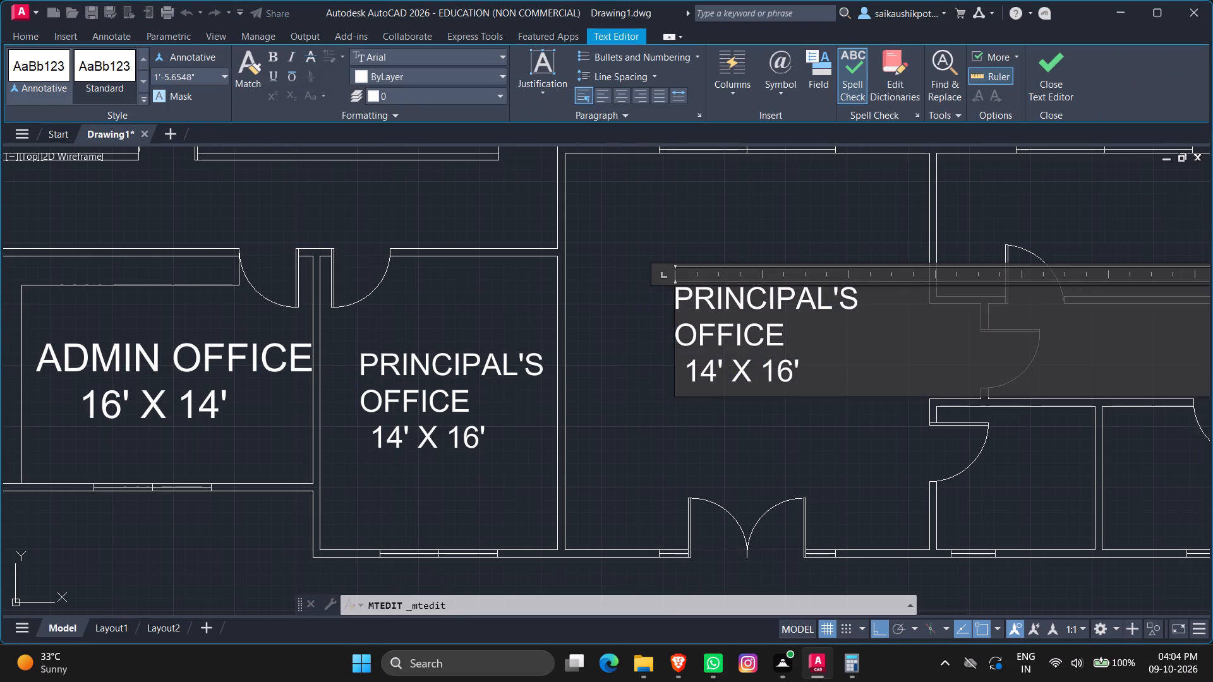
pyautogui.moveTo(861, 302); pyautogui.dragTo(705, 325)
pyautogui.moveTo(705, 325); pyautogui.dragTo(692, 303)
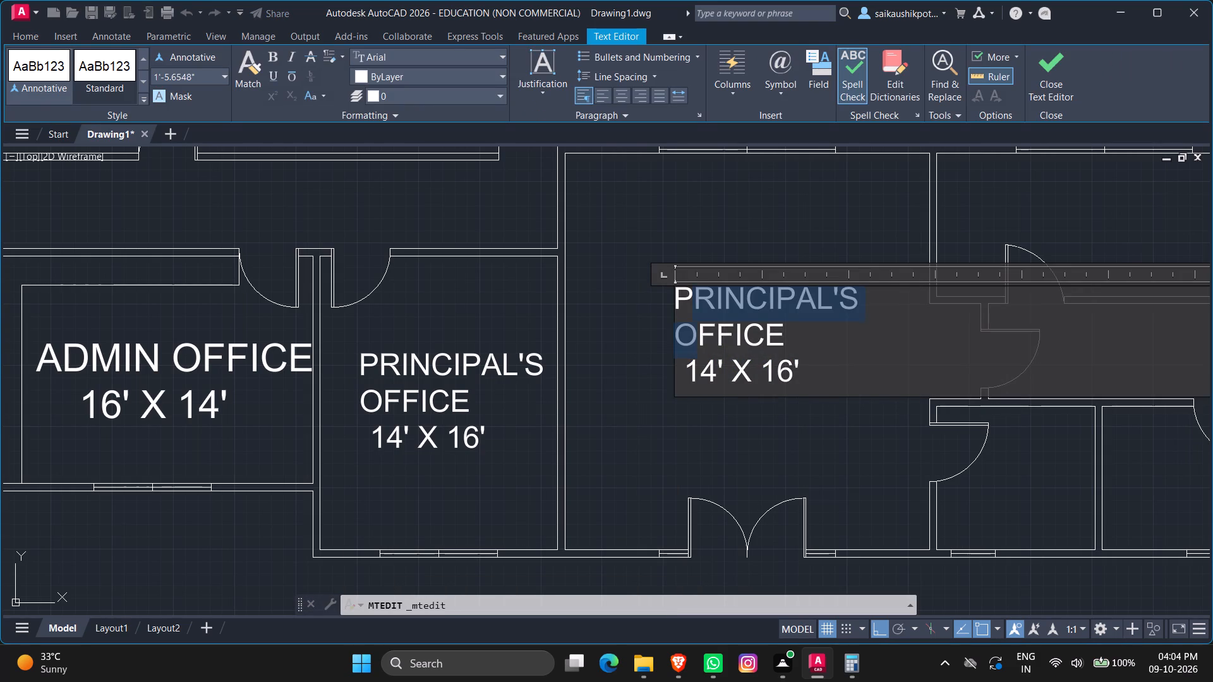
pyautogui.moveTo(692, 303); pyautogui.dragTo(673, 293)
pyautogui.press('BackSpace')
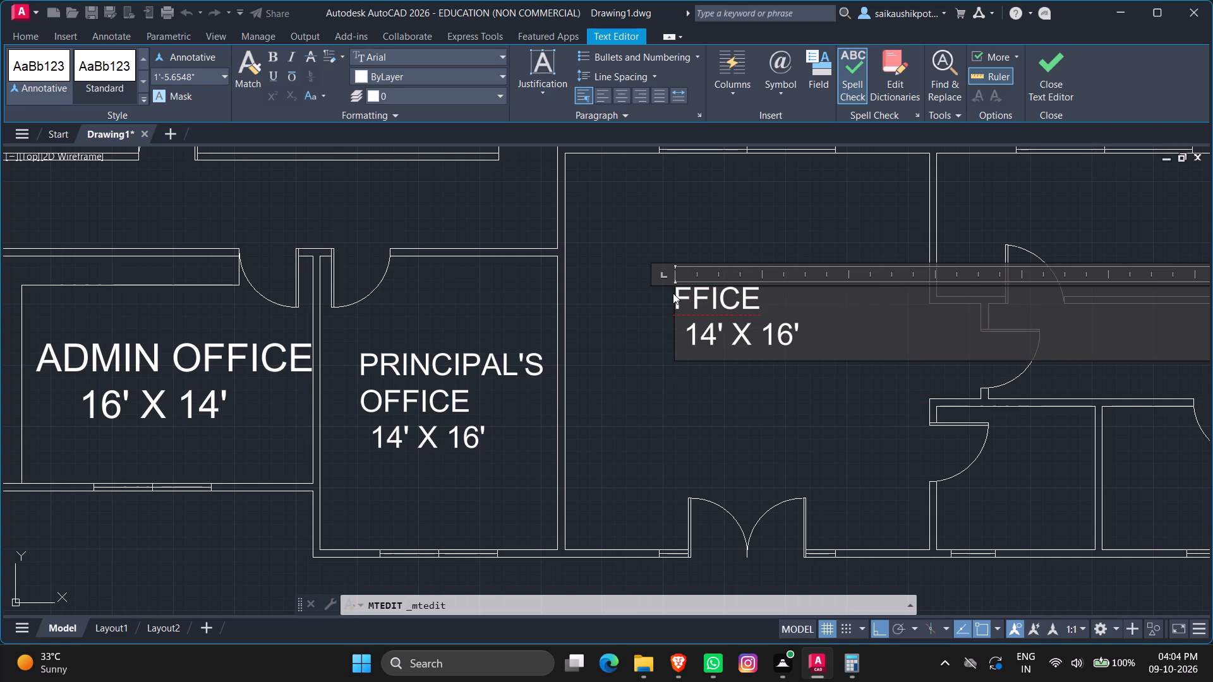
pyautogui.press('Right')
pyautogui.press('Right')
pyautogui.press('Right')
pyautogui.press('Right')
pyautogui.press('Right')
pyautogui.press('Right')
pyautogui.press('Left')
pyautogui.press('BackSpace')
pyautogui.press('BackSpace')
pyautogui.press('BackSpace')
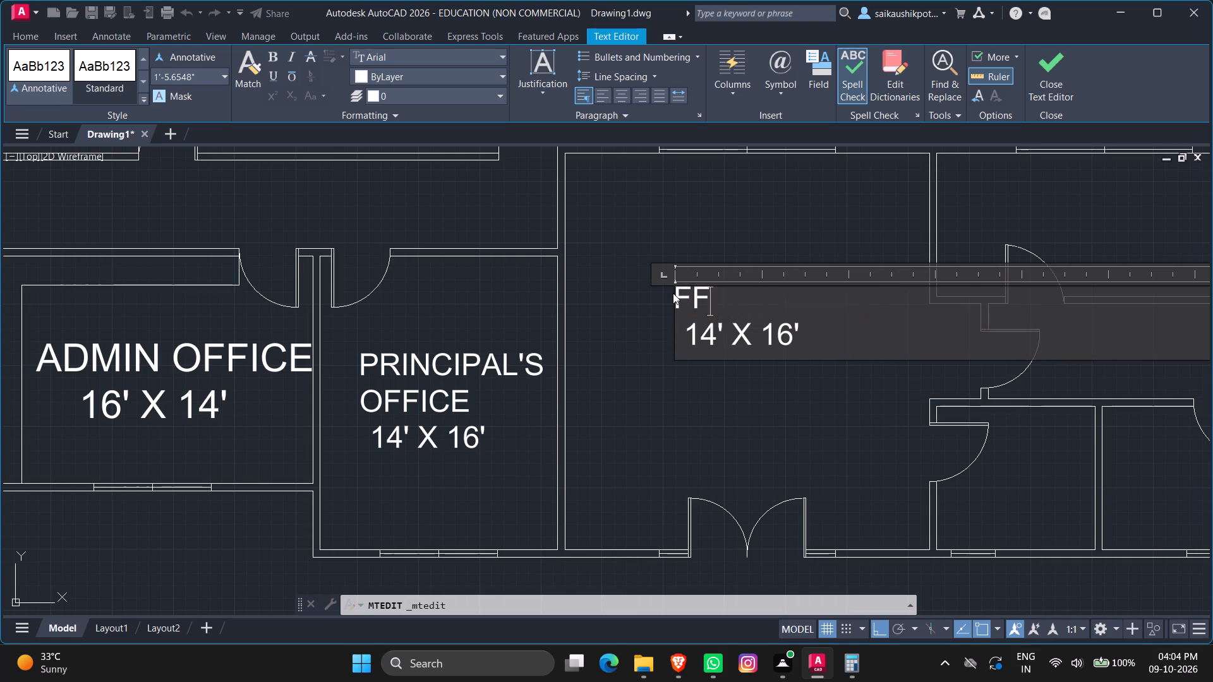
pyautogui.press('BackSpace')
pyautogui.press('BackSpace')
pyautogui.write('ENTRANCE')
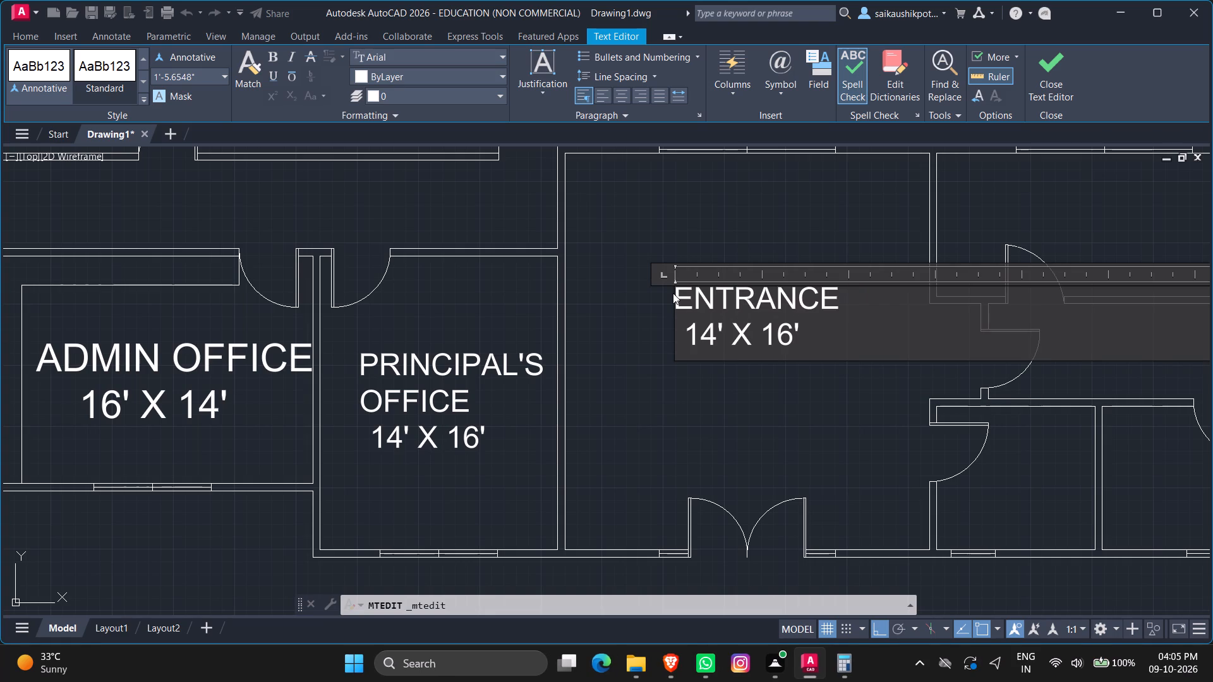
pyautogui.press('Return')
pyautogui.write('LOBBY')
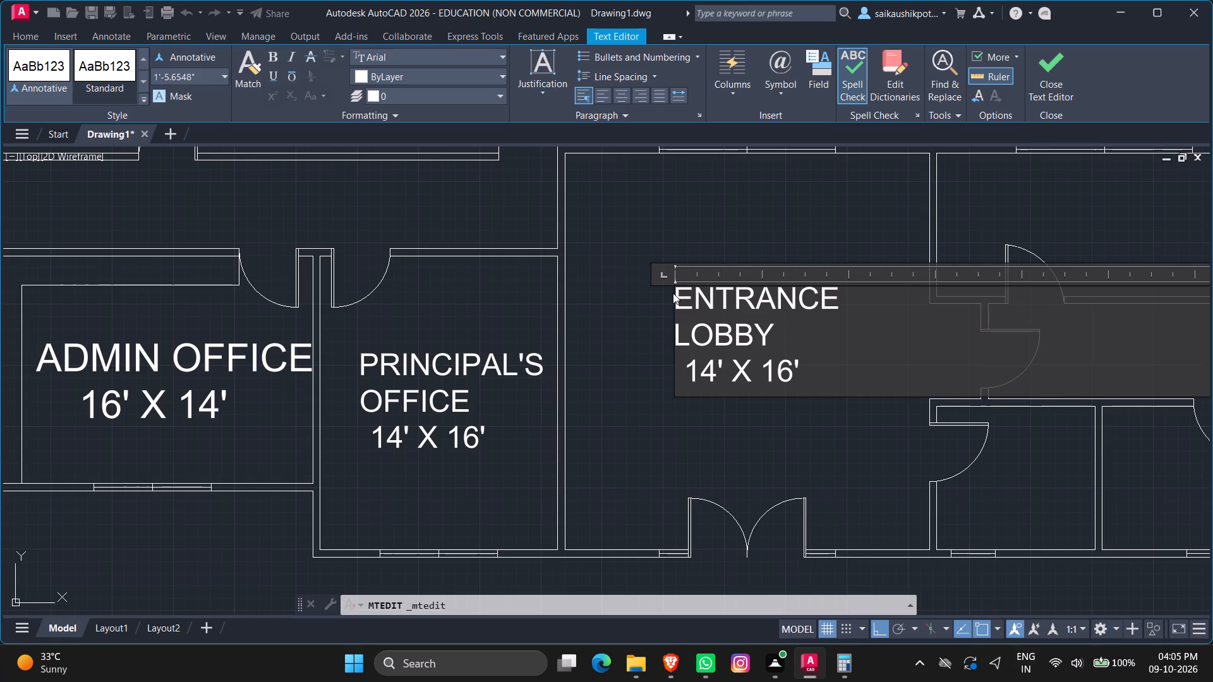
# Indent the word LOBBY by two spaces so it sits roughly centred beneath ENTRANCE.
pyautogui.press('Left')
pyautogui.press('Left')
pyautogui.press('Left')
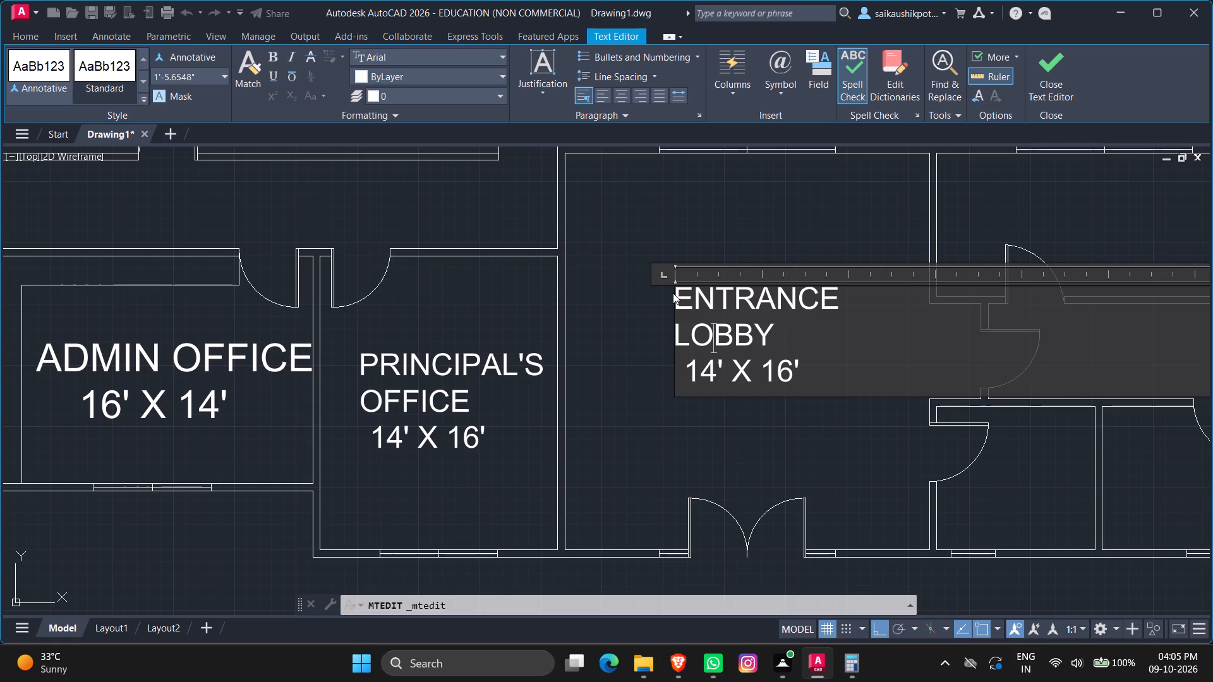
pyautogui.press('Left')
pyautogui.press('Left')
pyautogui.press('space')
pyautogui.press('space')
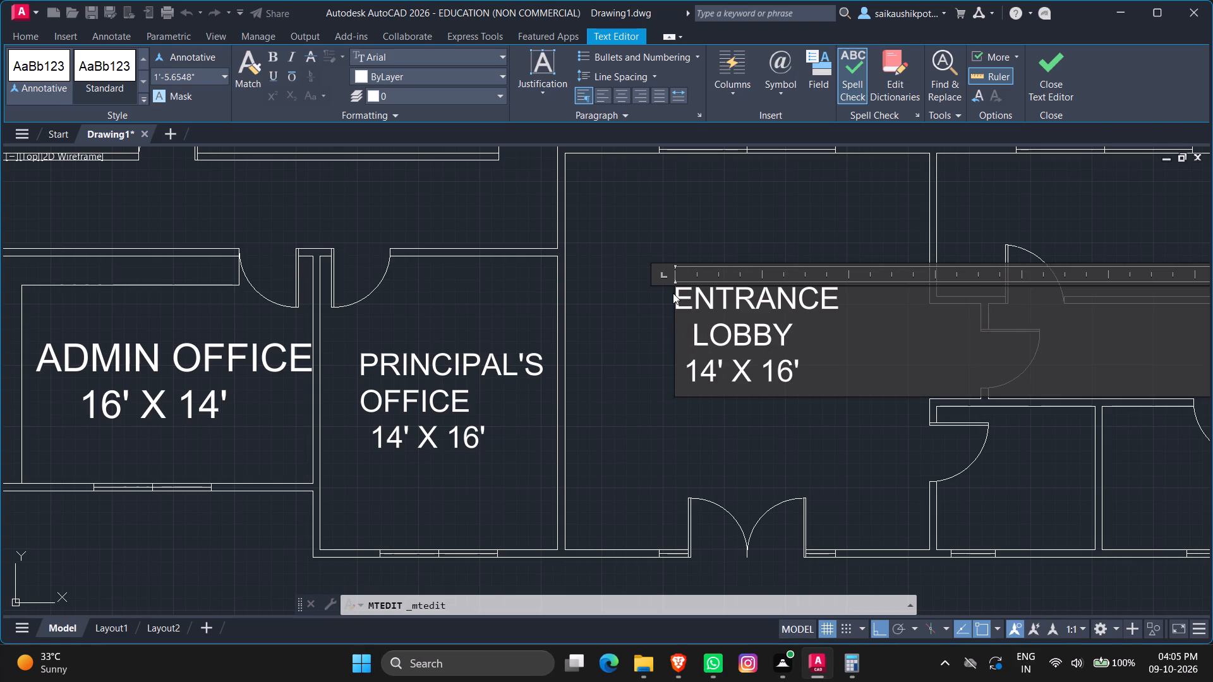
# Change the size line of the ENTRANCE LOBBY label to 20' X 30' and finish the text edit.
pyautogui.press('Right')
pyautogui.press('Down')
pyautogui.press('Down')
pyautogui.press('Right')
pyautogui.press('BackSpace')
pyautogui.press('BackSpace')
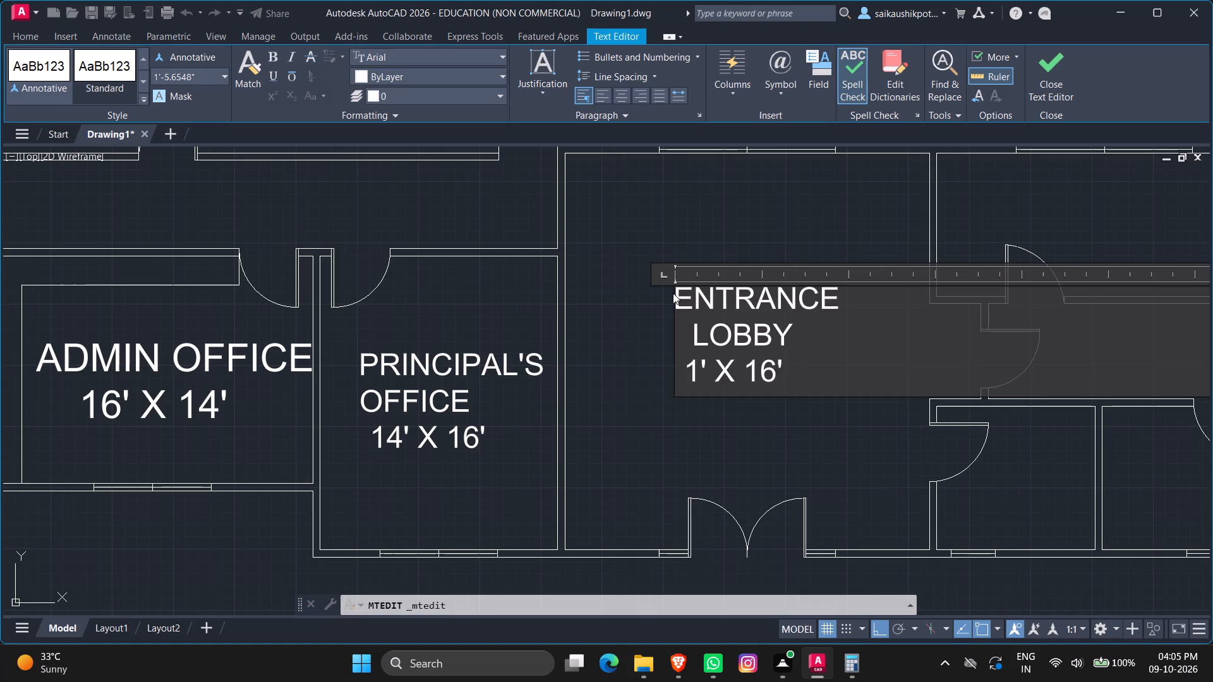
pyautogui.write('20')
pyautogui.press('Right')
pyautogui.press('Right')
pyautogui.press('Right')
pyautogui.press('Right')
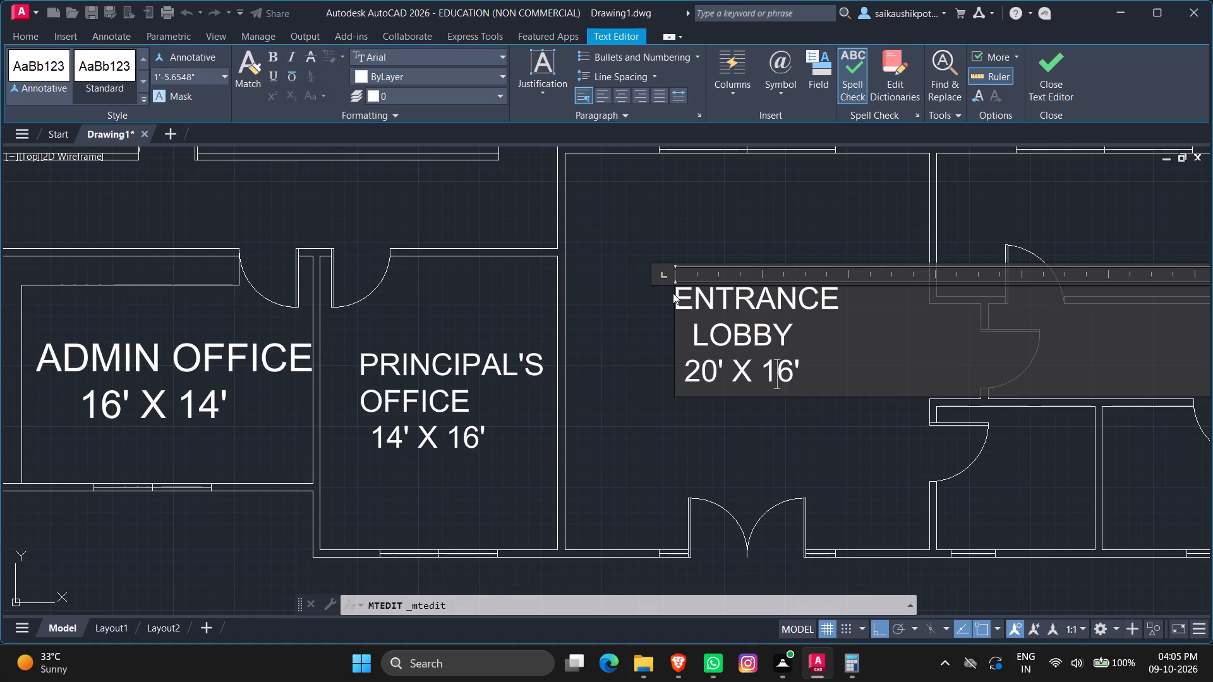
pyautogui.press('Right')
pyautogui.press('Right')
pyautogui.press('BackSpace')
pyautogui.press('BackSpace')
pyautogui.write('30')
pyautogui.press('Escape')
pyautogui.press('Return')
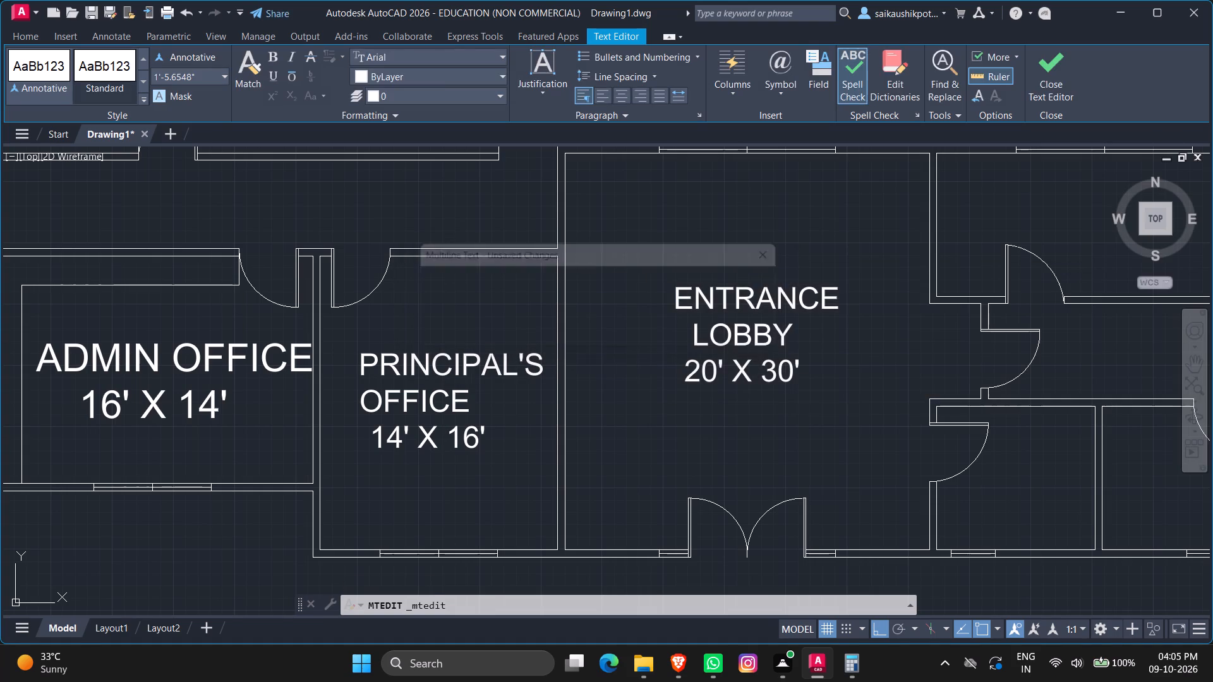
pyautogui.scroll(-1, 744, 374)
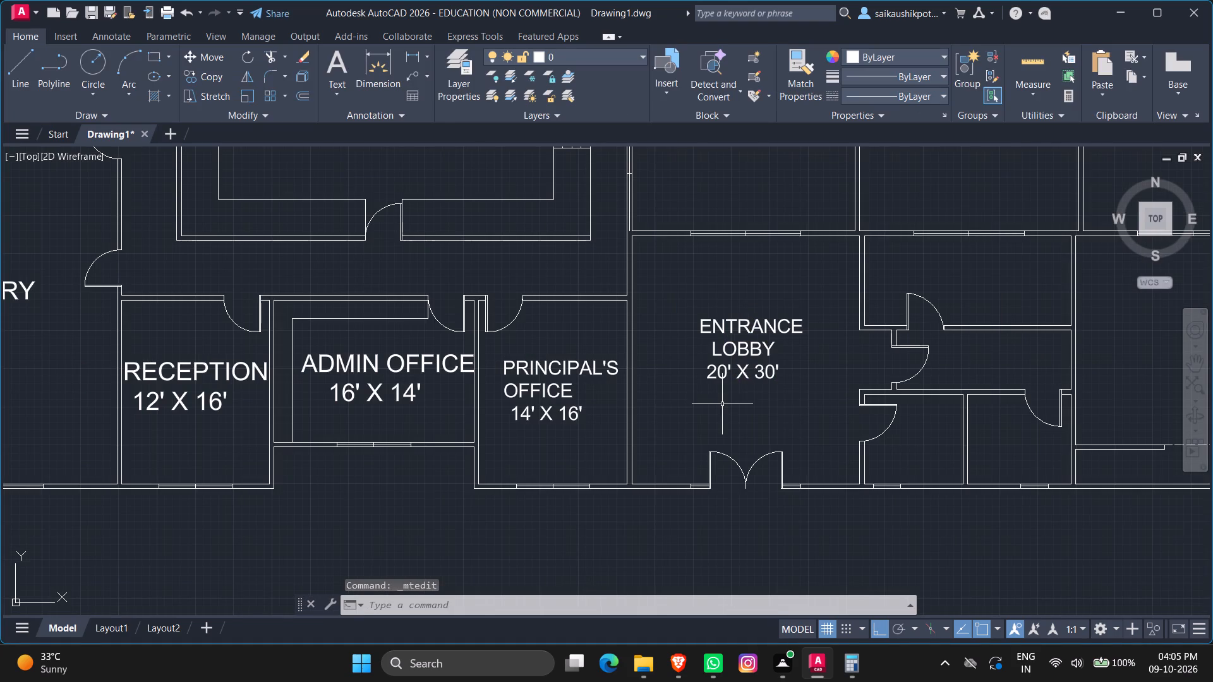
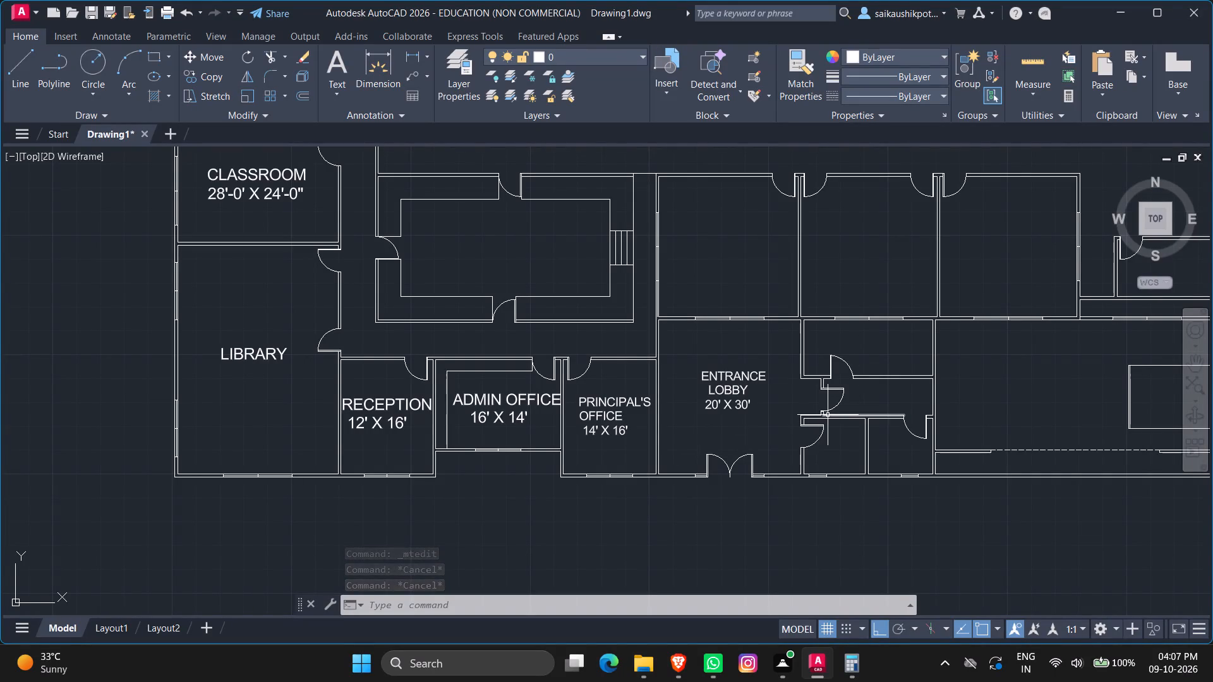
# Paste a copy of the PRINCIPAL'S OFFICE label into the upper small room just east of the entrance lobby.
pyautogui.hotkey('ctrl', 'v')
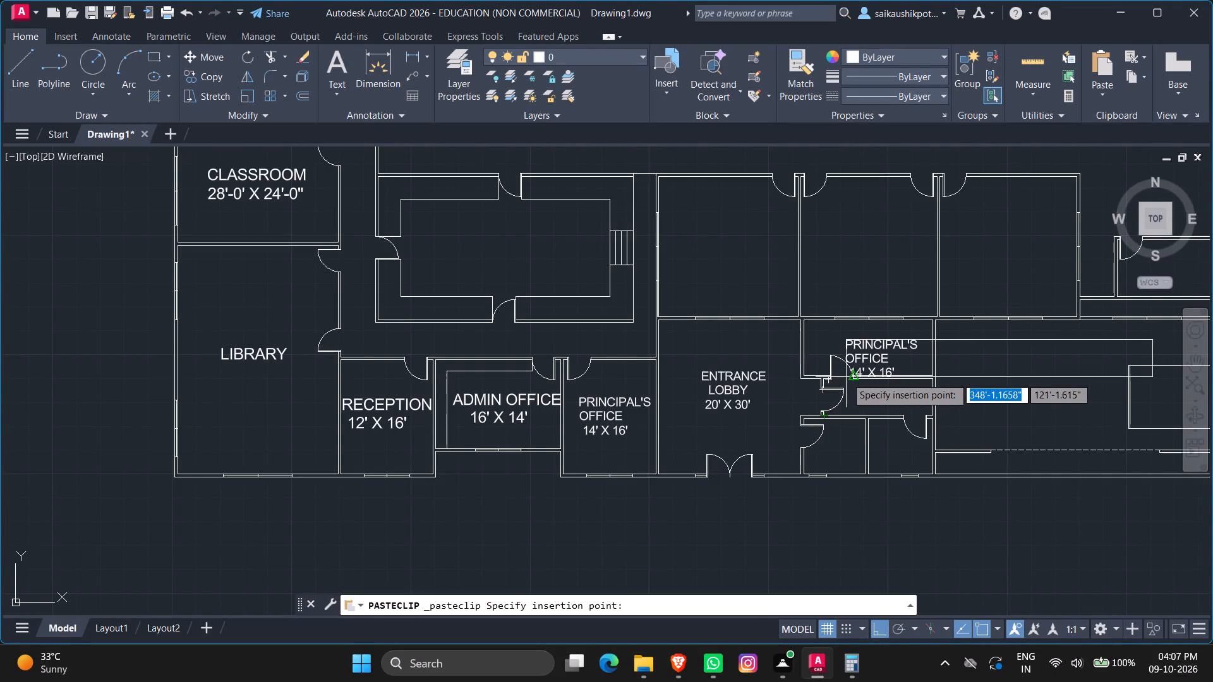
pyautogui.scroll(2, 846, 377)
pyautogui.scroll(-2, 717, 350)
pyautogui.scroll(2, 770, 383)
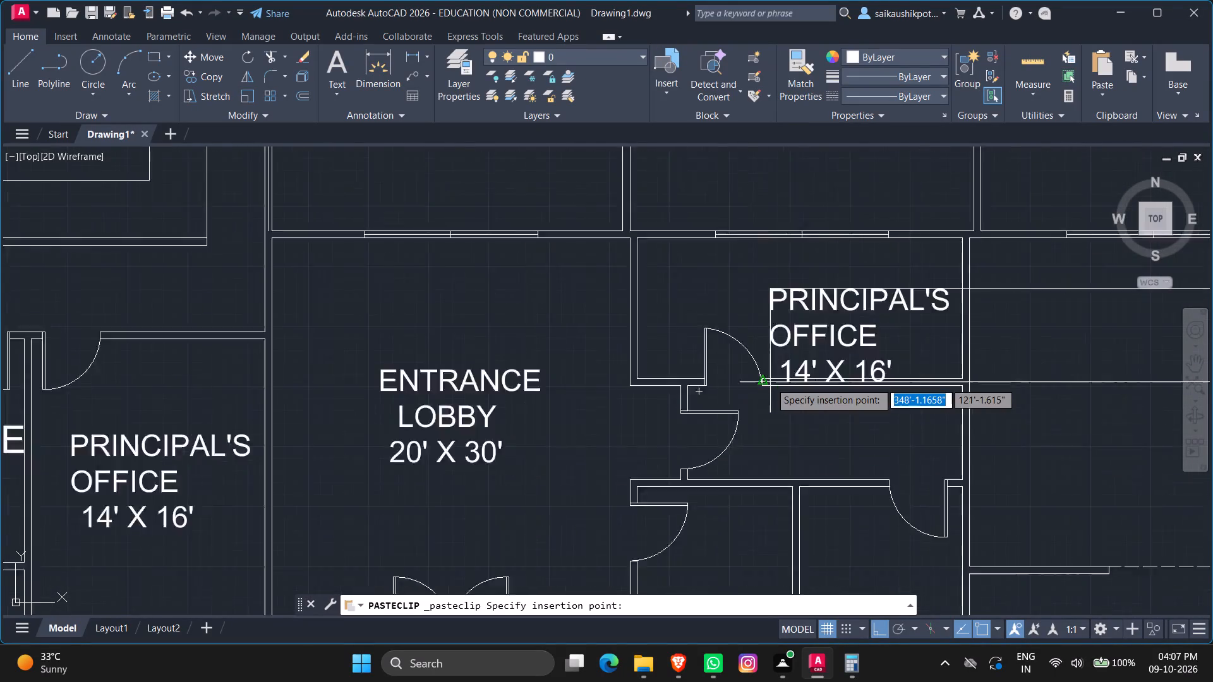
pyautogui.scroll(1, 770, 382)
pyautogui.scroll(-3, 727, 394)
pyautogui.scroll(3, 731, 374)
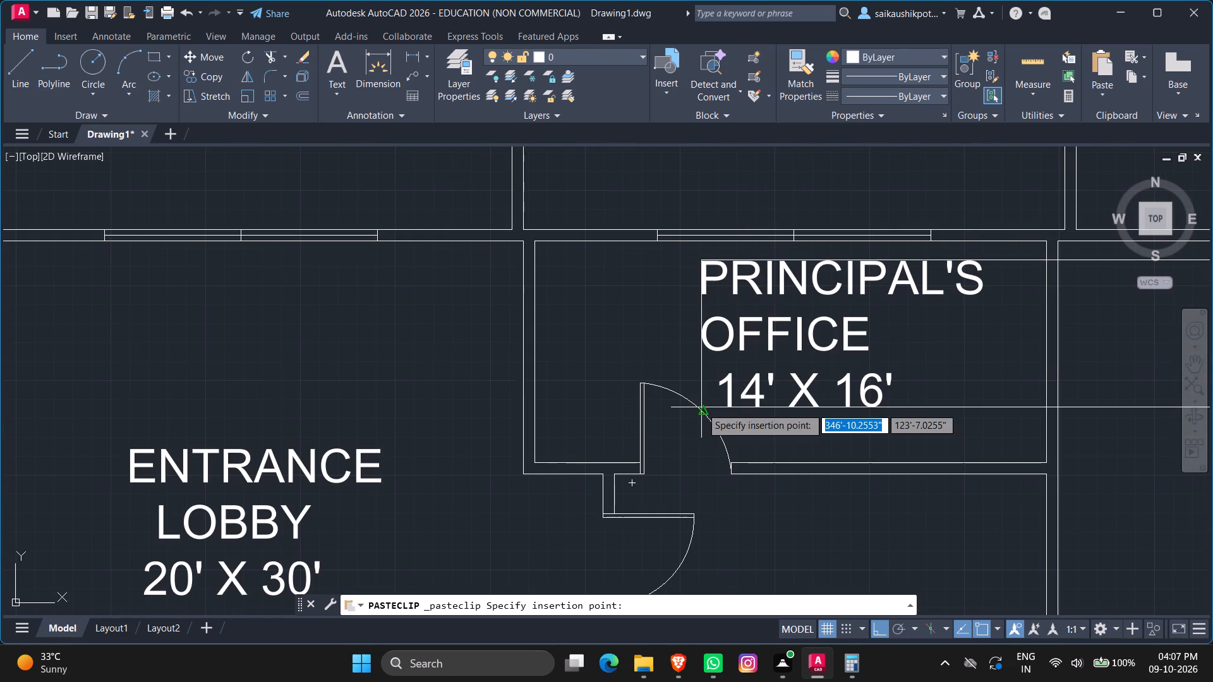
pyautogui.click(702, 423)
# Replace the pasted label's text with STUDENT TOILET.
pyautogui.doubleClick(744, 350)
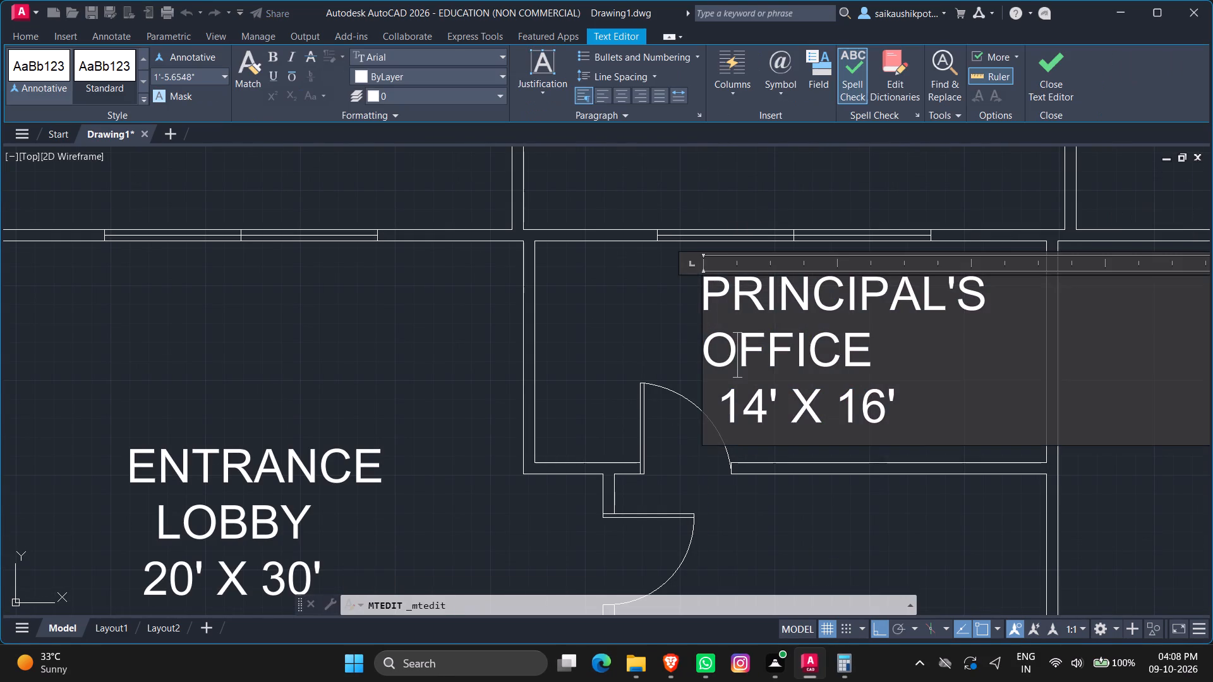
pyautogui.hotkey('ctrl', 'a')
pyautogui.press('BackSpace')
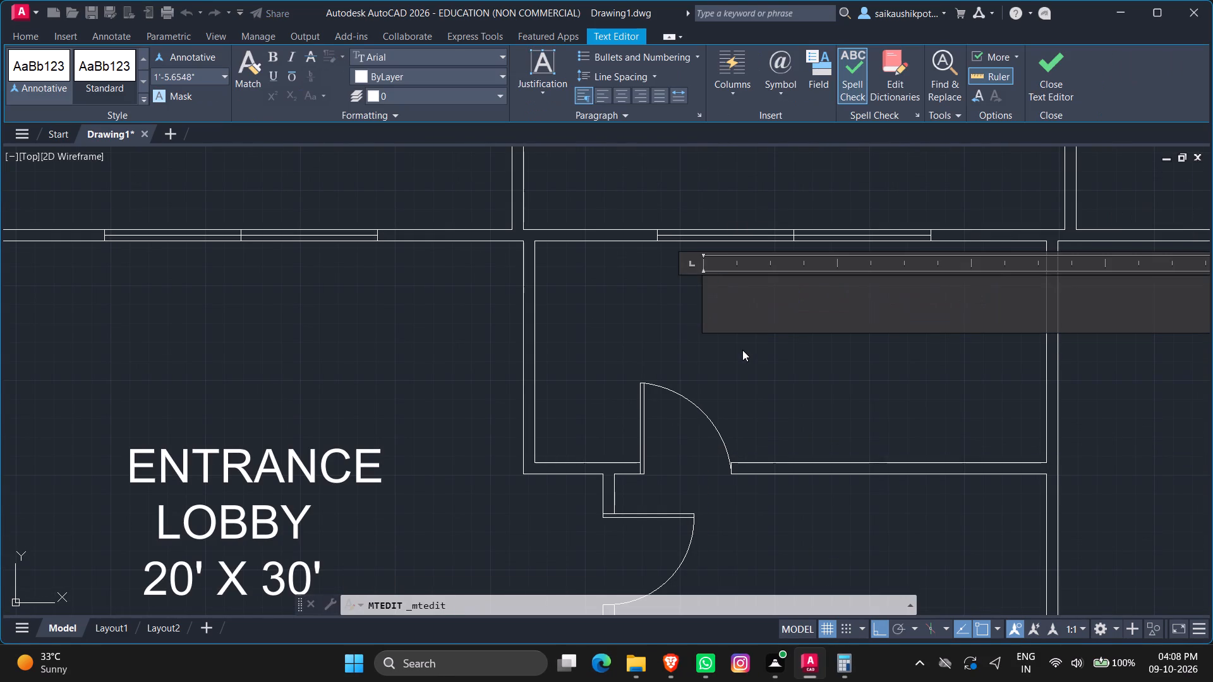
pyautogui.write('STUDENT')
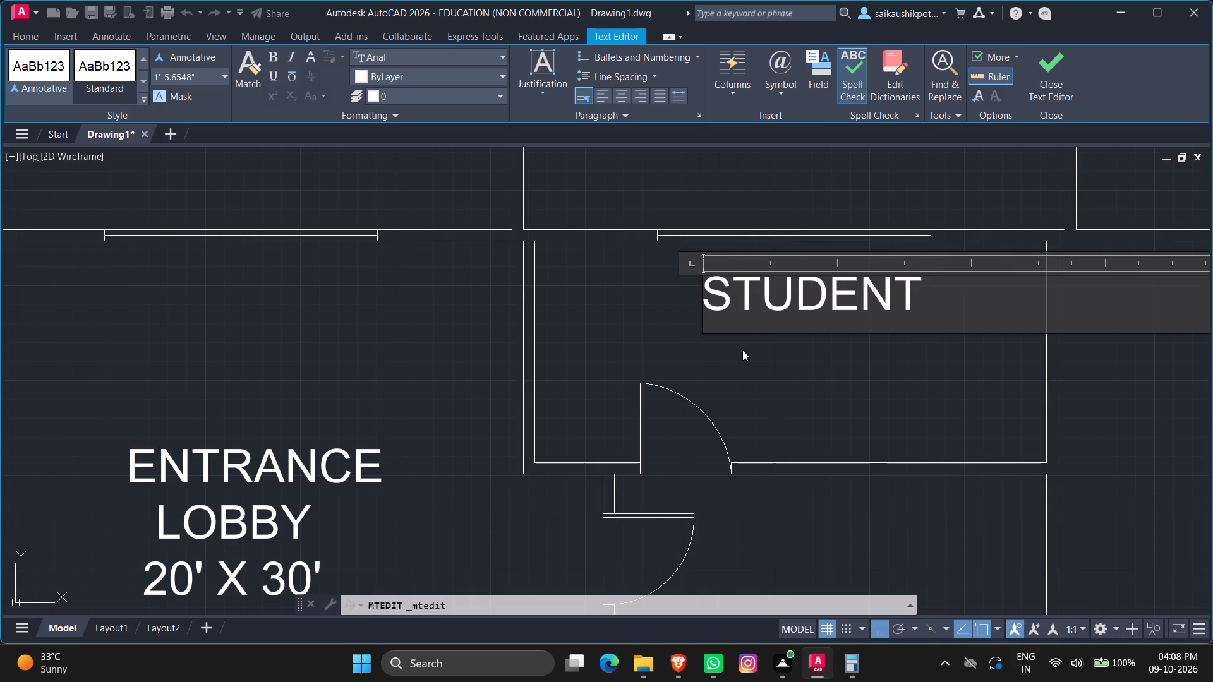
pyautogui.press('space')
pyautogui.write('TOILET')
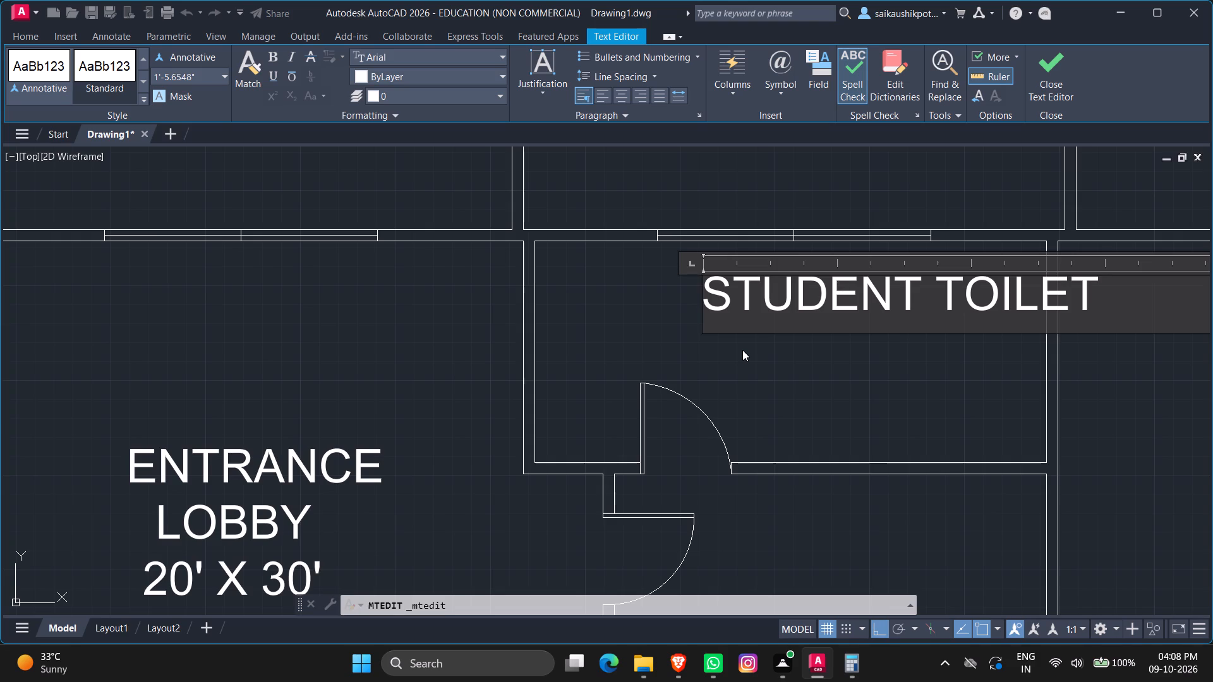
pyautogui.press('Escape')
pyautogui.press('Return')
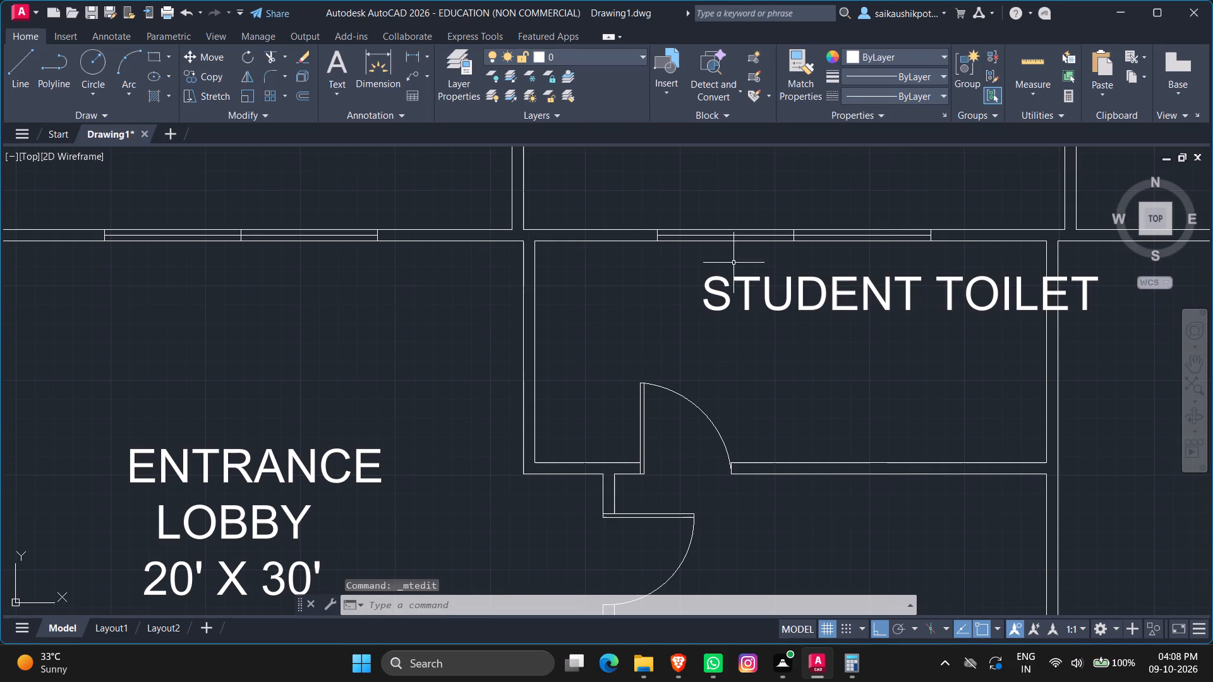
# Move the STUDENT TOILET label west so it sits fully between the room's side walls.
pyautogui.click(724, 282)
pyautogui.moveTo(706, 274); pyautogui.dragTo(680, 277)
pyautogui.moveTo(657, 277); pyautogui.dragTo(646, 277)
pyautogui.click(643, 277)
pyautogui.moveTo(639, 276); pyautogui.dragTo(627, 272)
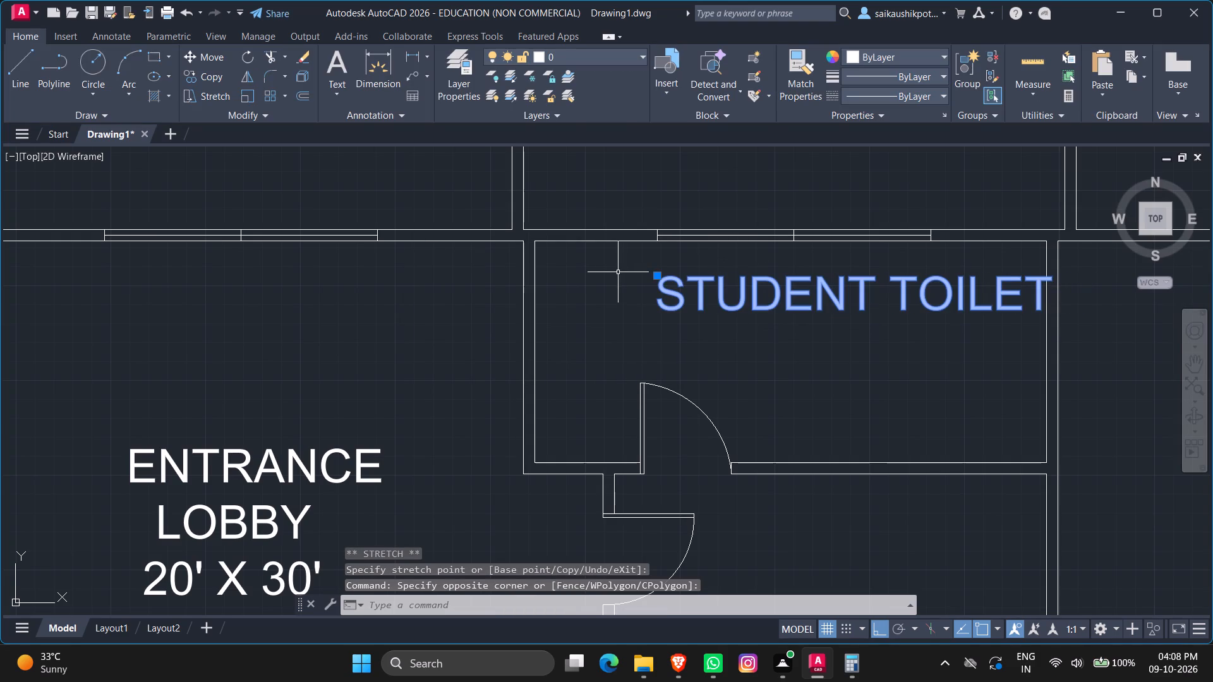
pyautogui.click(655, 273)
pyautogui.click(620, 268)
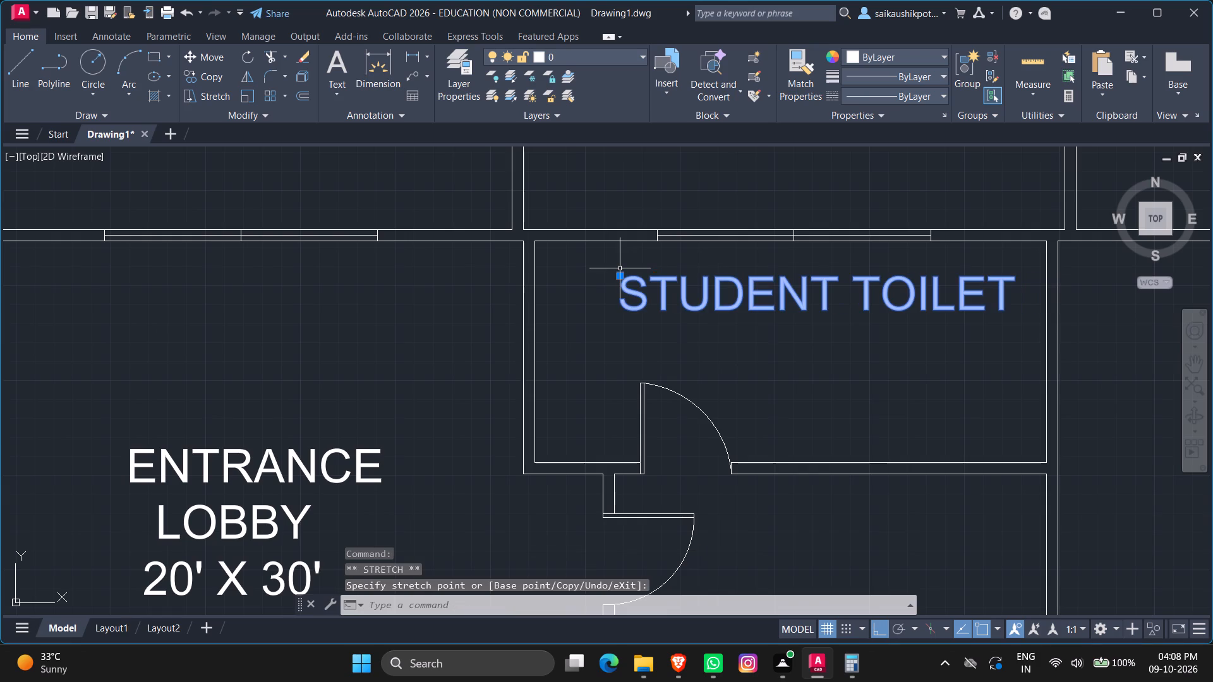
pyautogui.scroll(-1, 702, 306)
pyautogui.press('Escape')
pyautogui.press('Escape')
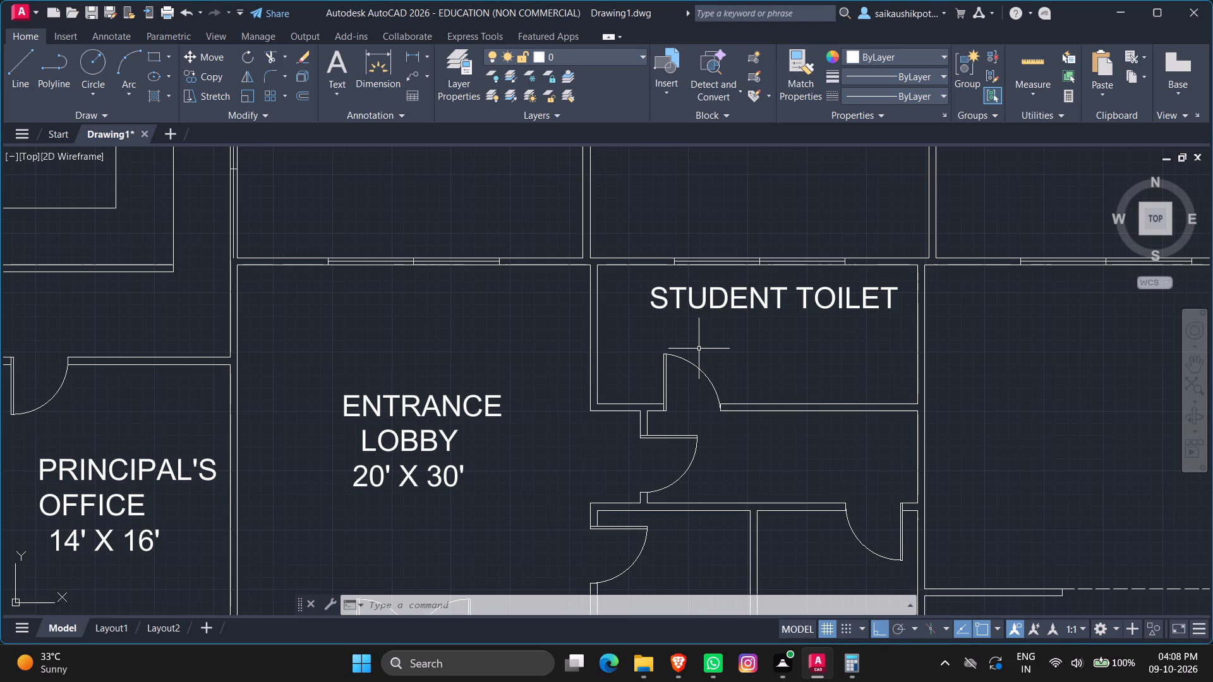
pyautogui.press('Escape')
pyautogui.press('Escape')
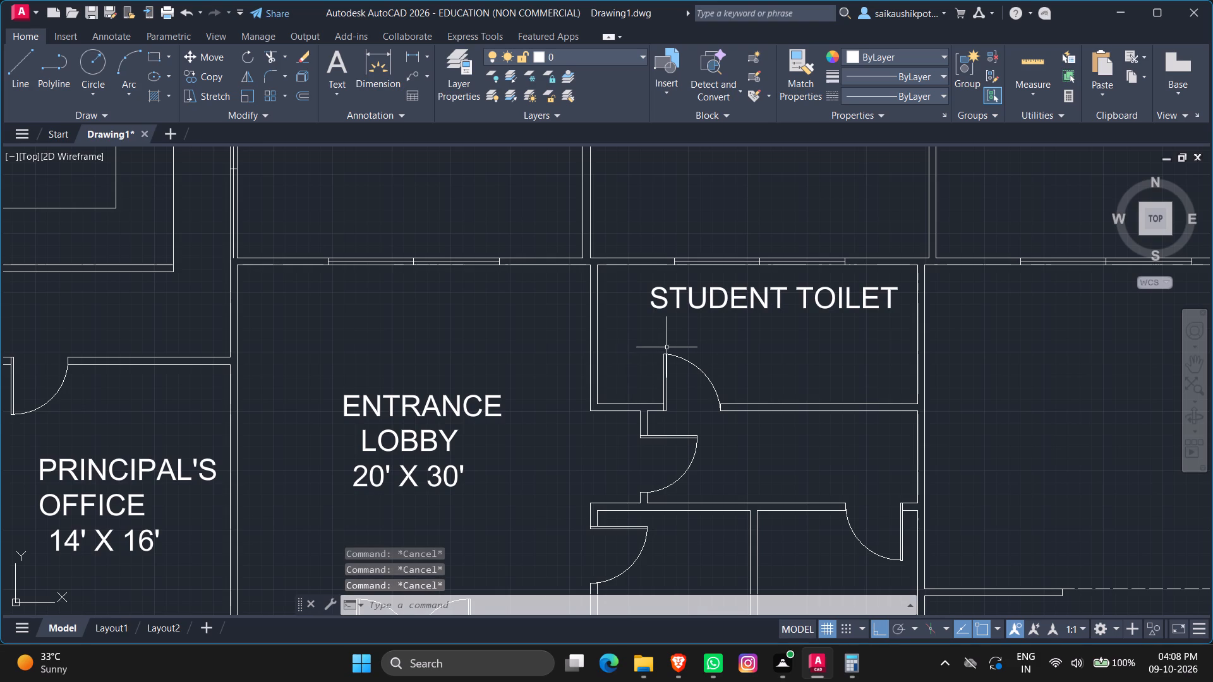
# Paste another copy of the PRINCIPAL'S OFFICE label just below STUDENT TOILET in the same room.
pyautogui.hotkey('ctrl', 'v')
pyautogui.click(735, 396)
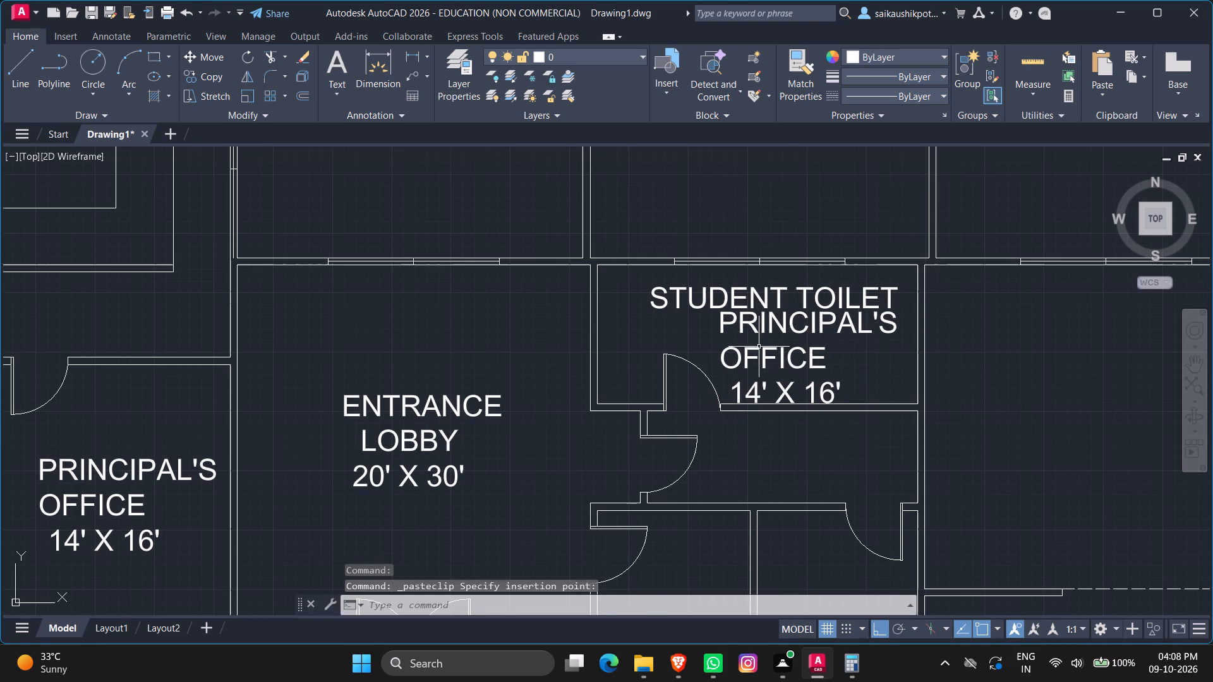
# Scale the newly pasted PRINCIPAL'S OFFICE label down to a text height of about 10.8".
pyautogui.click(757, 343)
pyautogui.click(740, 365)
pyautogui.write('SC')
pyautogui.press('Return')
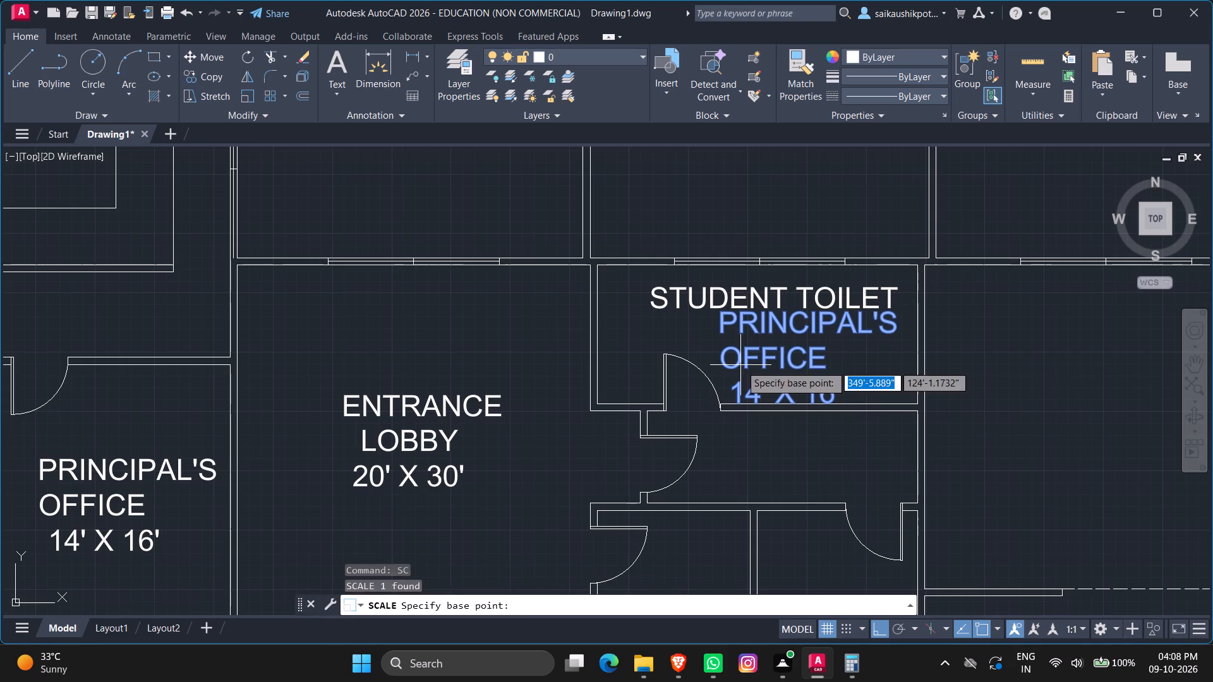
pyautogui.click(740, 365)
pyautogui.click(973, 376)
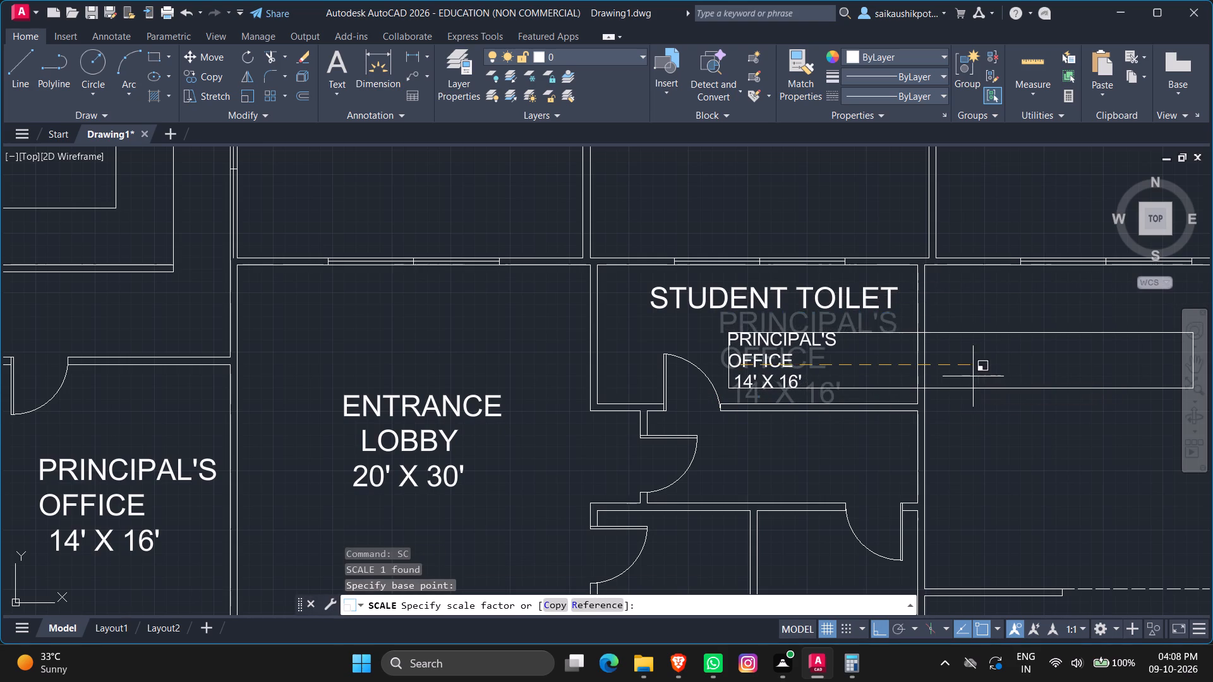
# Replace the scaled label's text with two lines reading Boys and Girls: 20' x 14'.
pyautogui.doubleClick(786, 363)
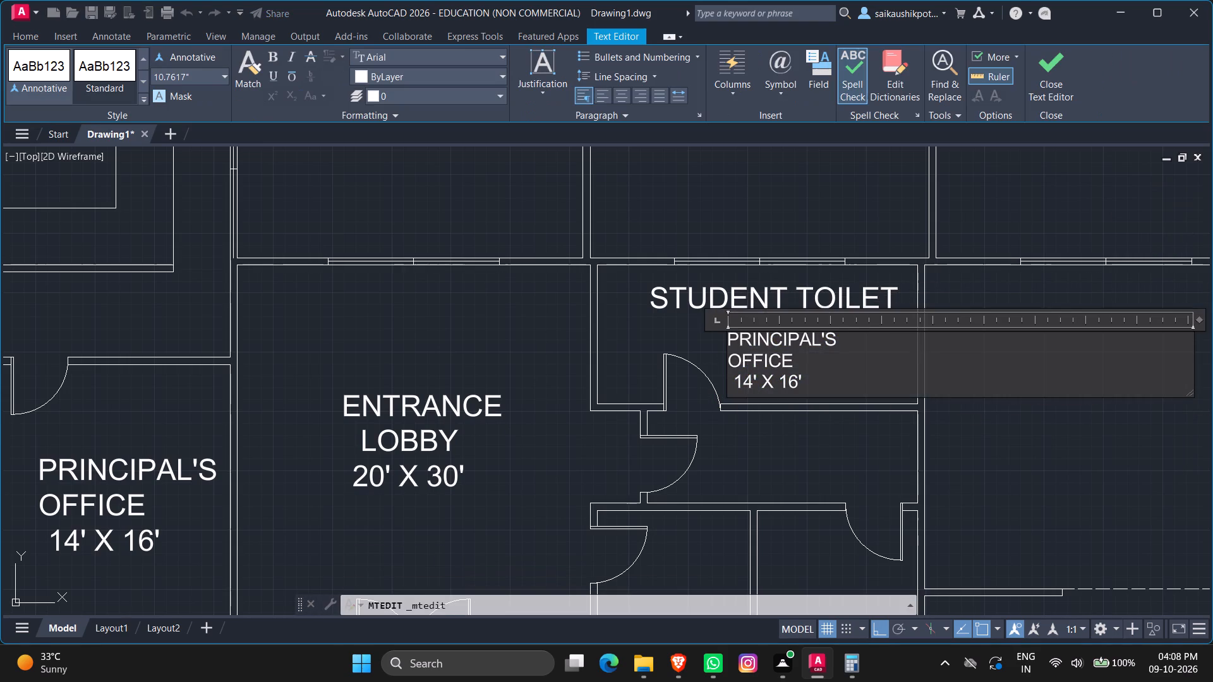
pyautogui.hotkey('ctrl', 'a')
pyautogui.press('BackSpace')
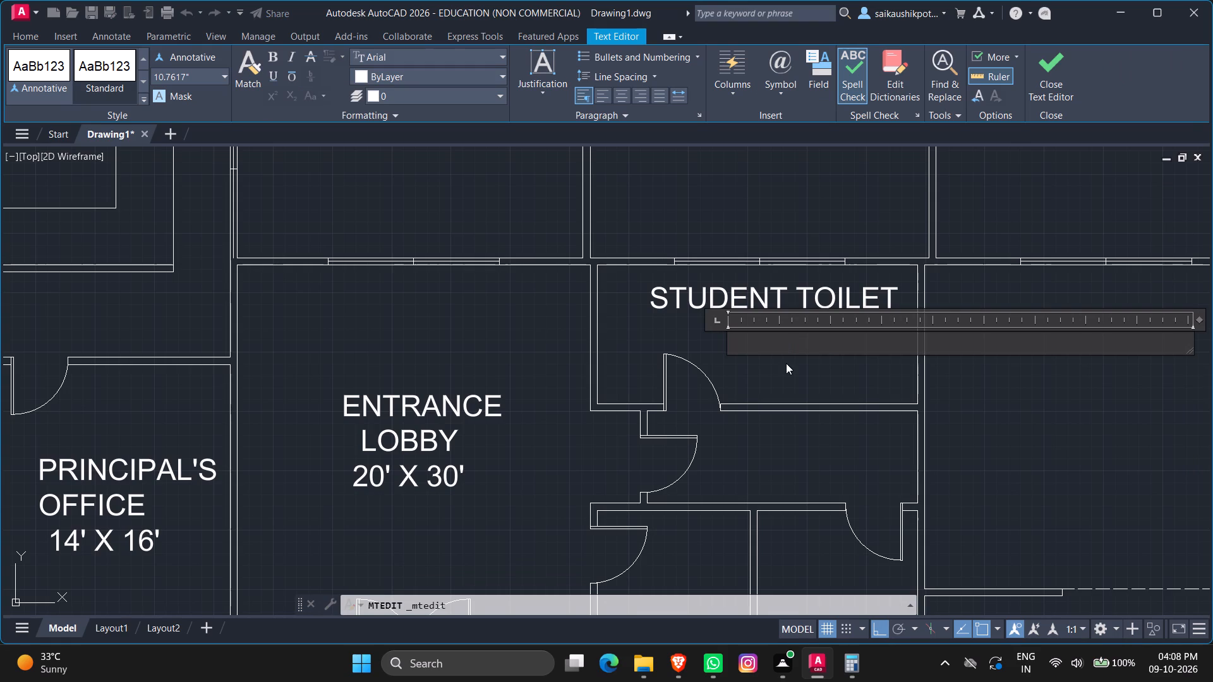
pyautogui.write('BOYS')
pyautogui.press('BackSpace')
pyautogui.press('BackSpace')
pyautogui.press('BackSpace')
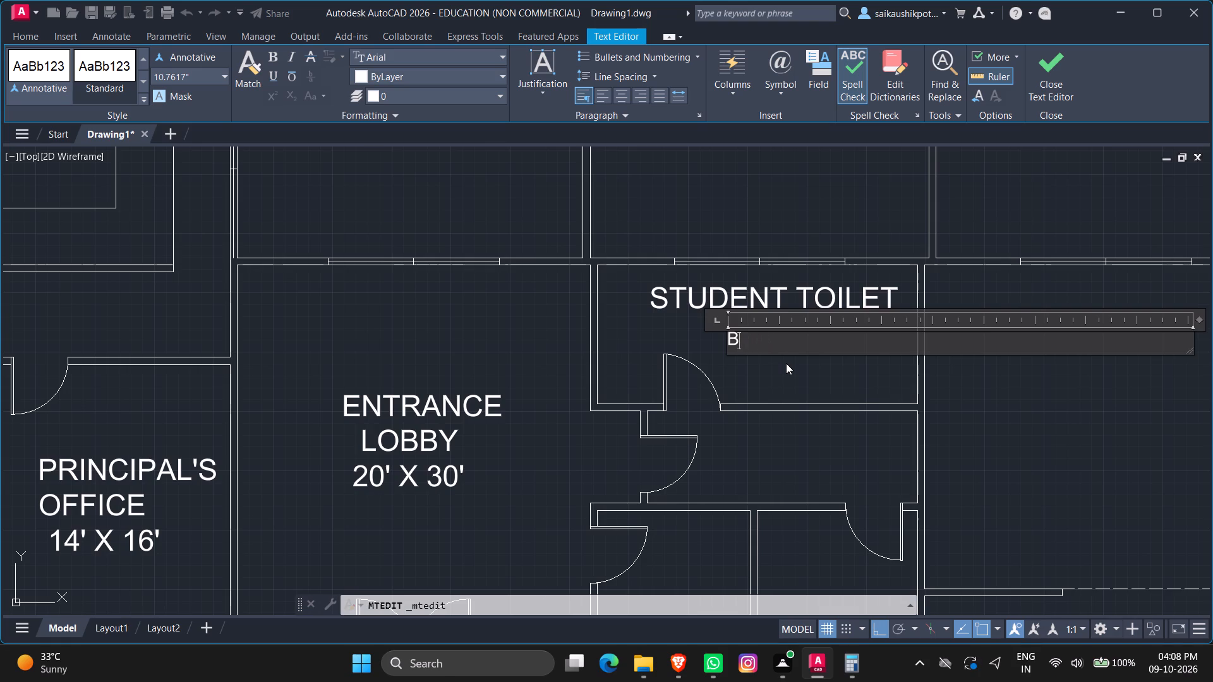
pyautogui.write('oys')
pyautogui.press('space')
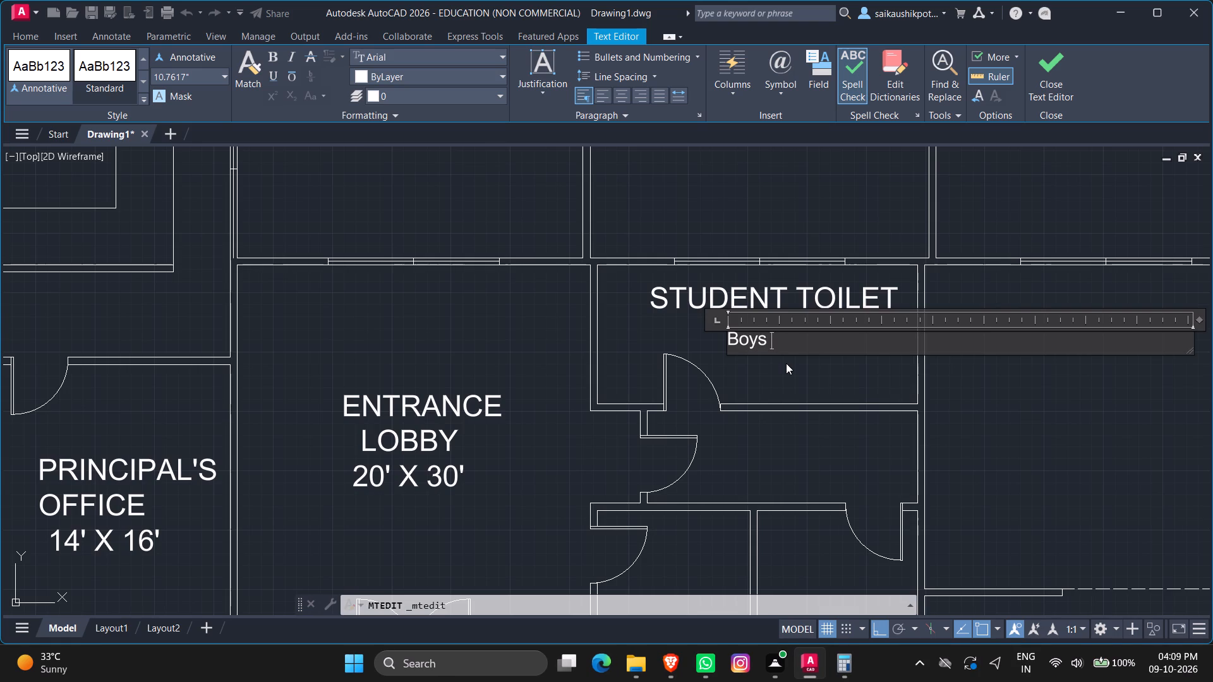
pyautogui.press('Return')
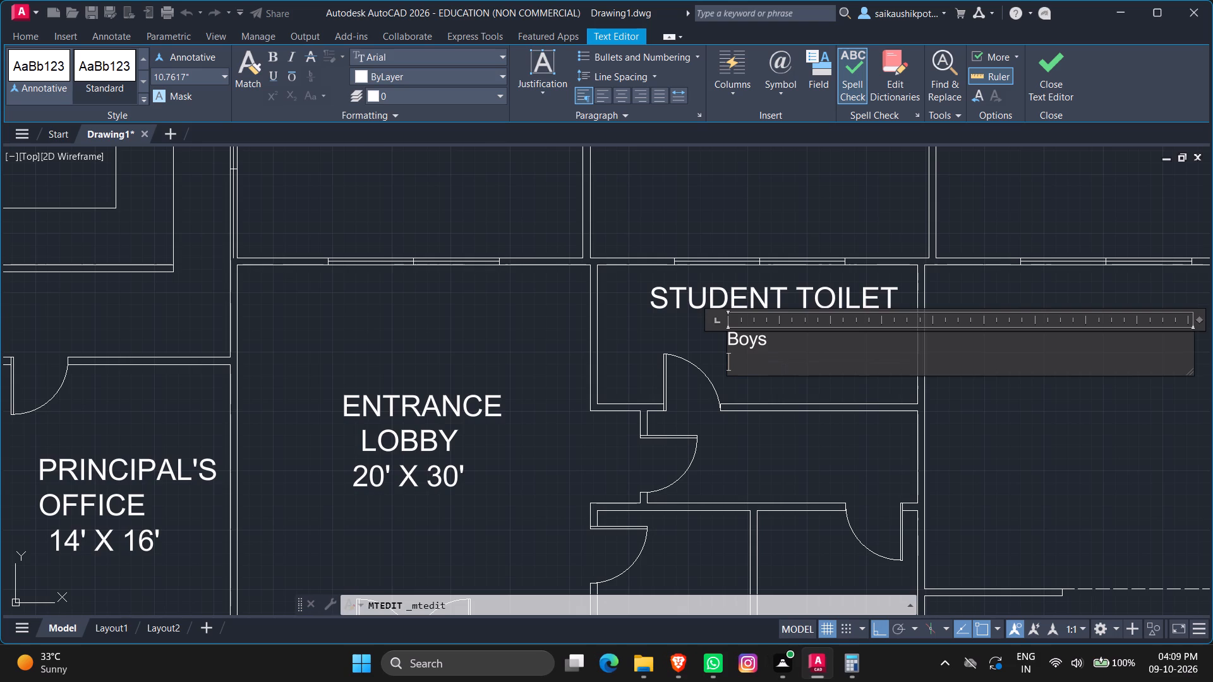
pyautogui.write('Girls')
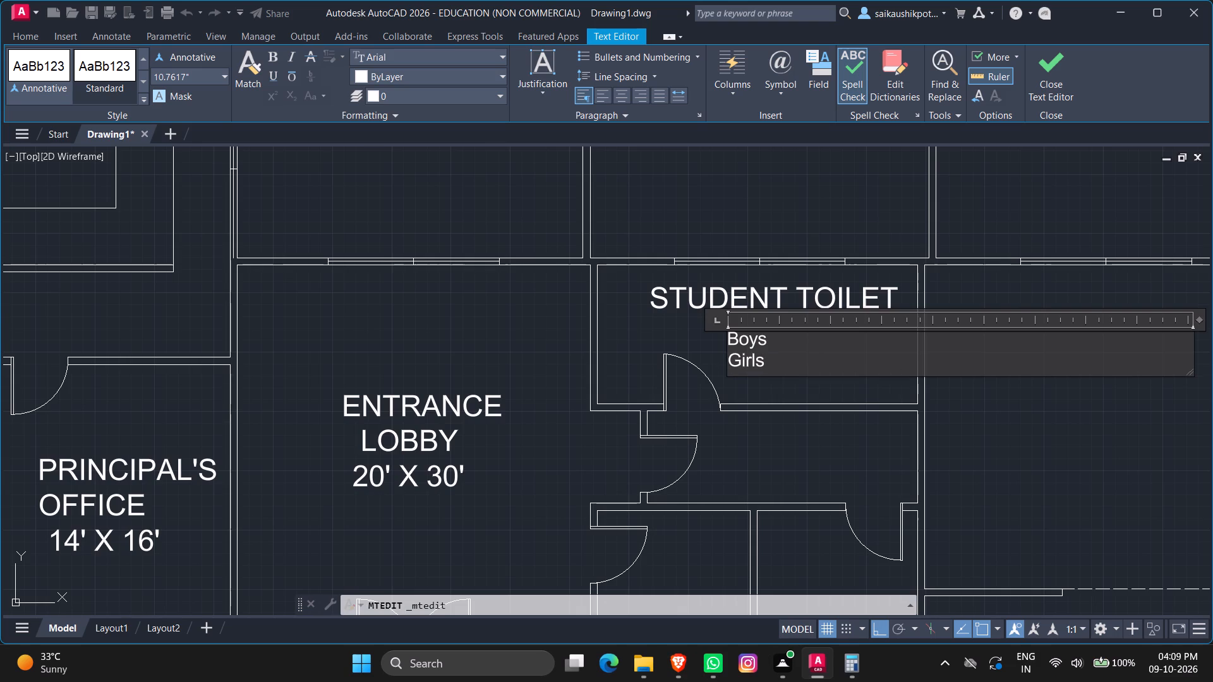
pyautogui.write(': 20')
pyautogui.press("'")
pyautogui.press('space')
pyautogui.write("x 14'")
pyautogui.press('Escape')
pyautogui.press('Return')
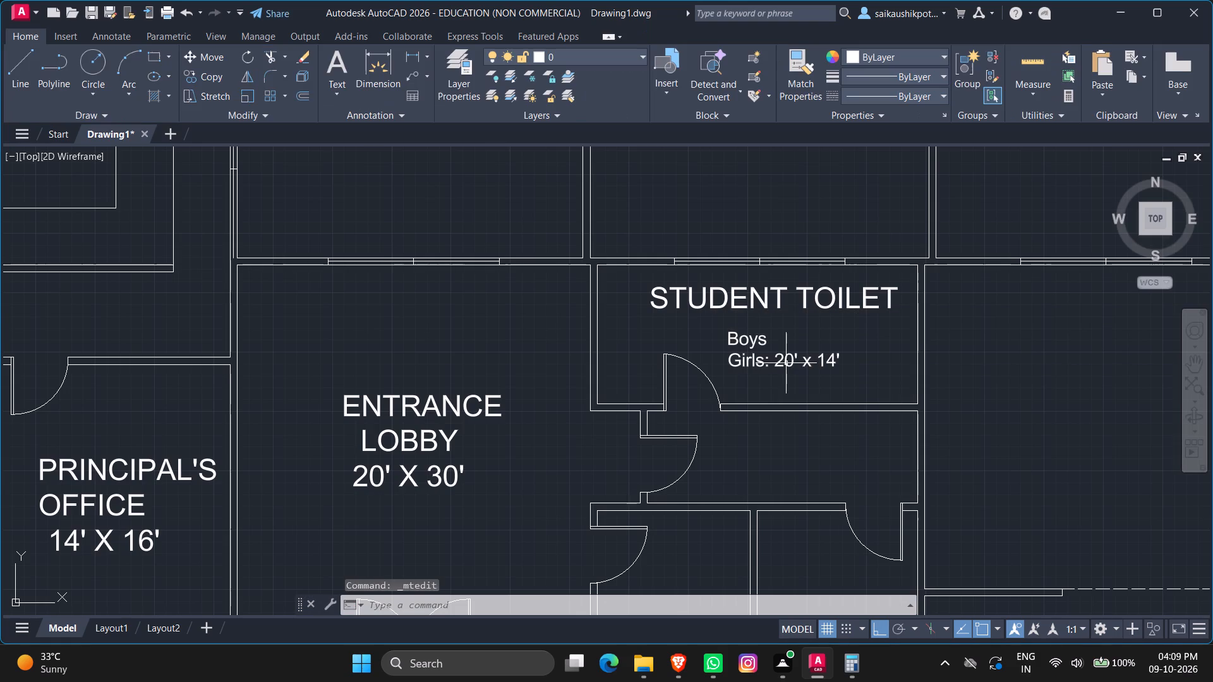
# Indent the Boys line by four spaces above the Girls: 20' x 14' line.
pyautogui.scroll(2, 774, 369)
pyautogui.doubleClick(656, 285)
pyautogui.click(656, 285)
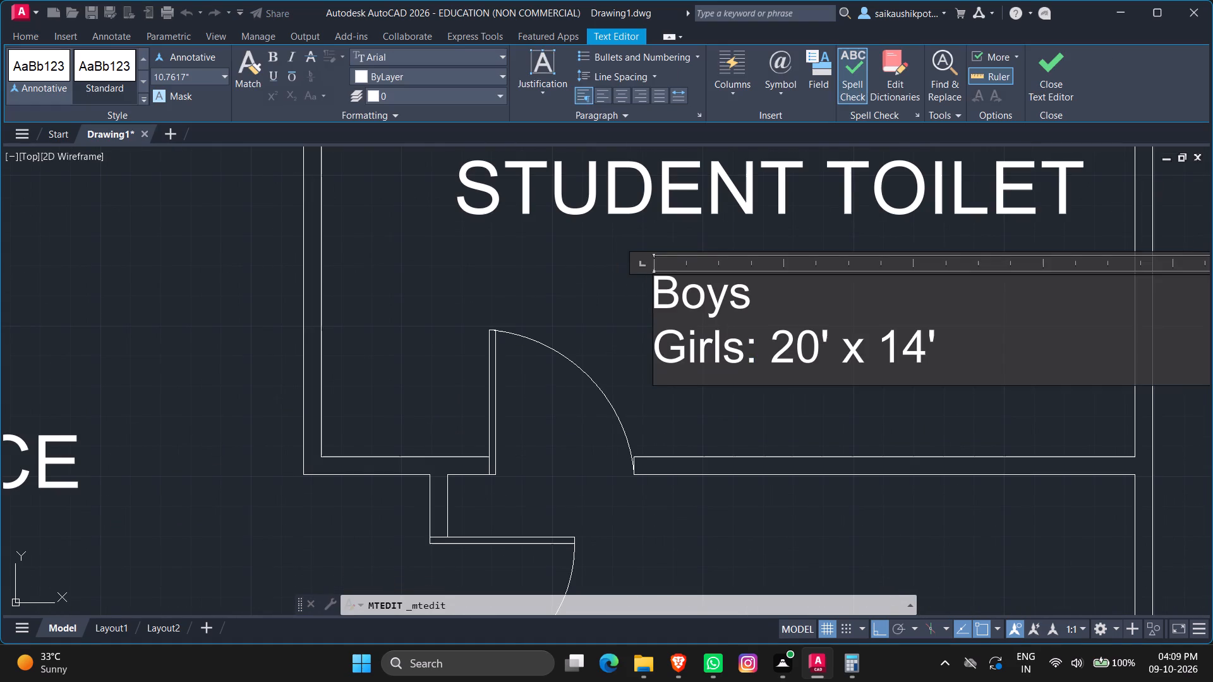
pyautogui.press('space')
pyautogui.press('space')
pyautogui.press('space')
pyautogui.press('space')
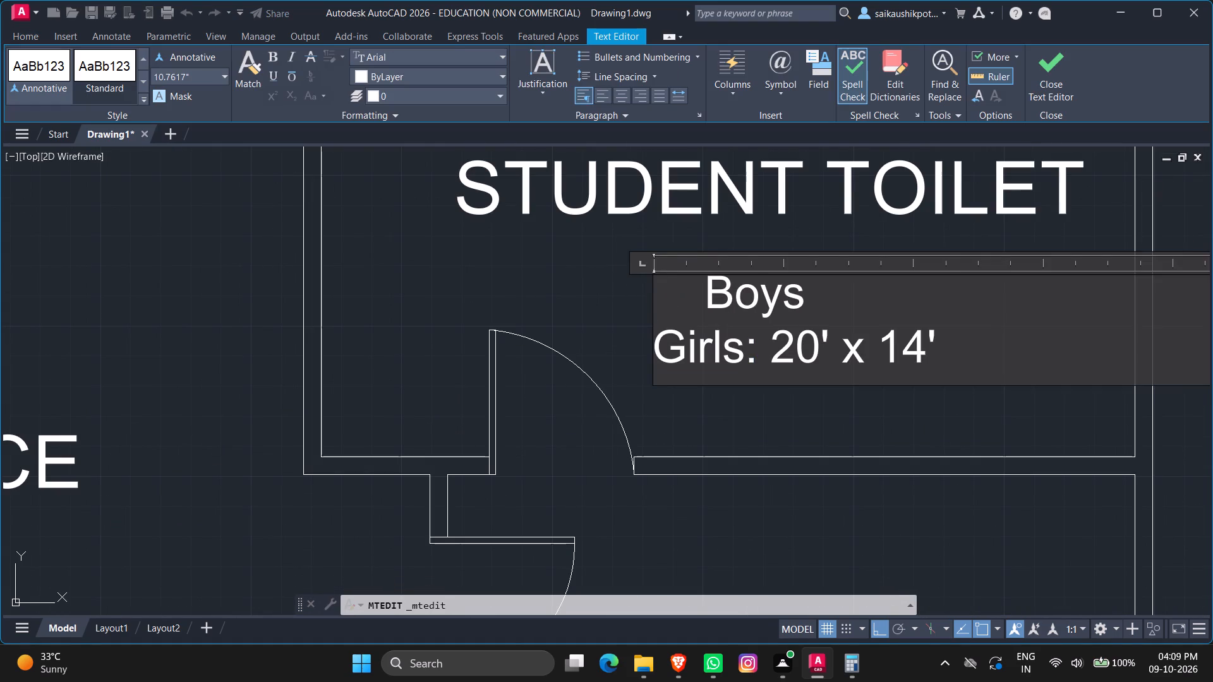
pyautogui.press('Escape')
pyautogui.press('Return')
# Copy the STUDENT TOILET label and paste it into the room directly below the student toilet.
pyautogui.scroll(-2, 734, 326)
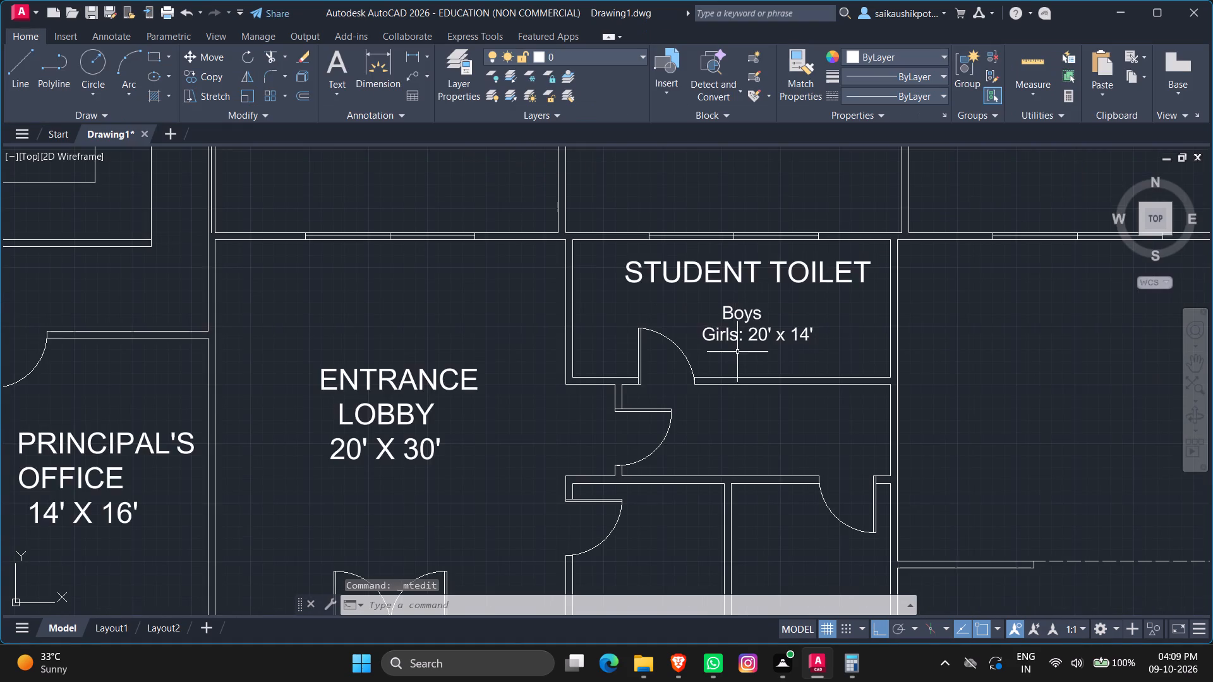
pyautogui.scroll(-1, 736, 383)
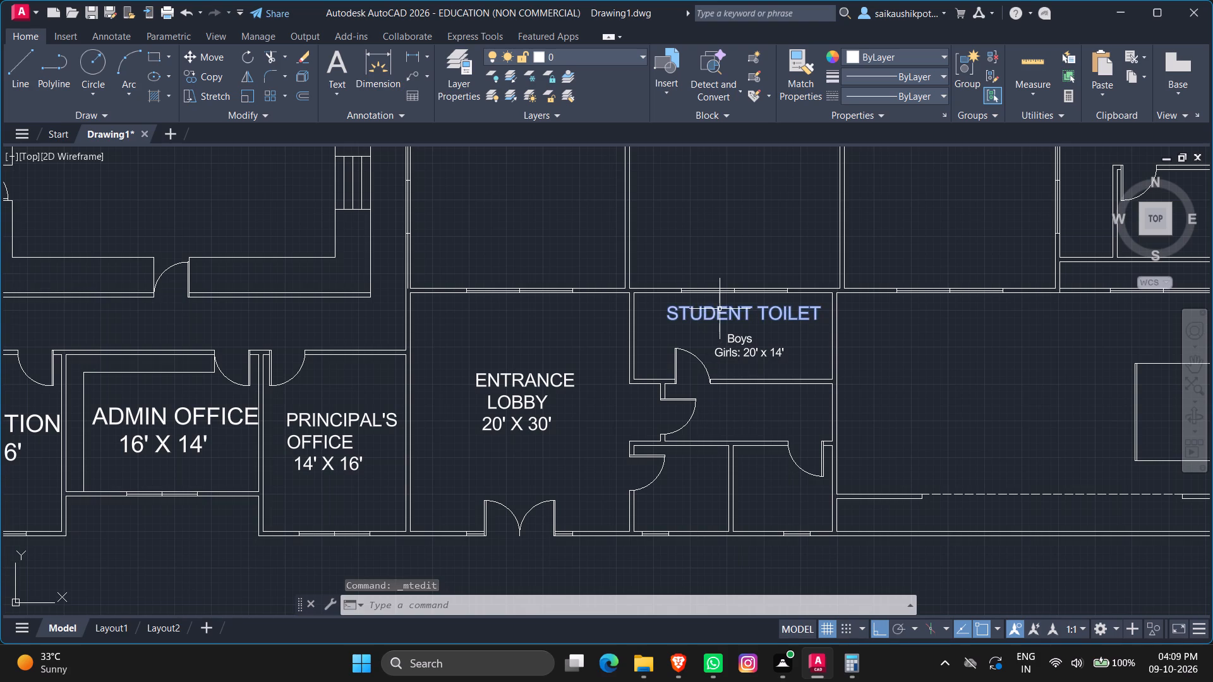
pyautogui.click(713, 316)
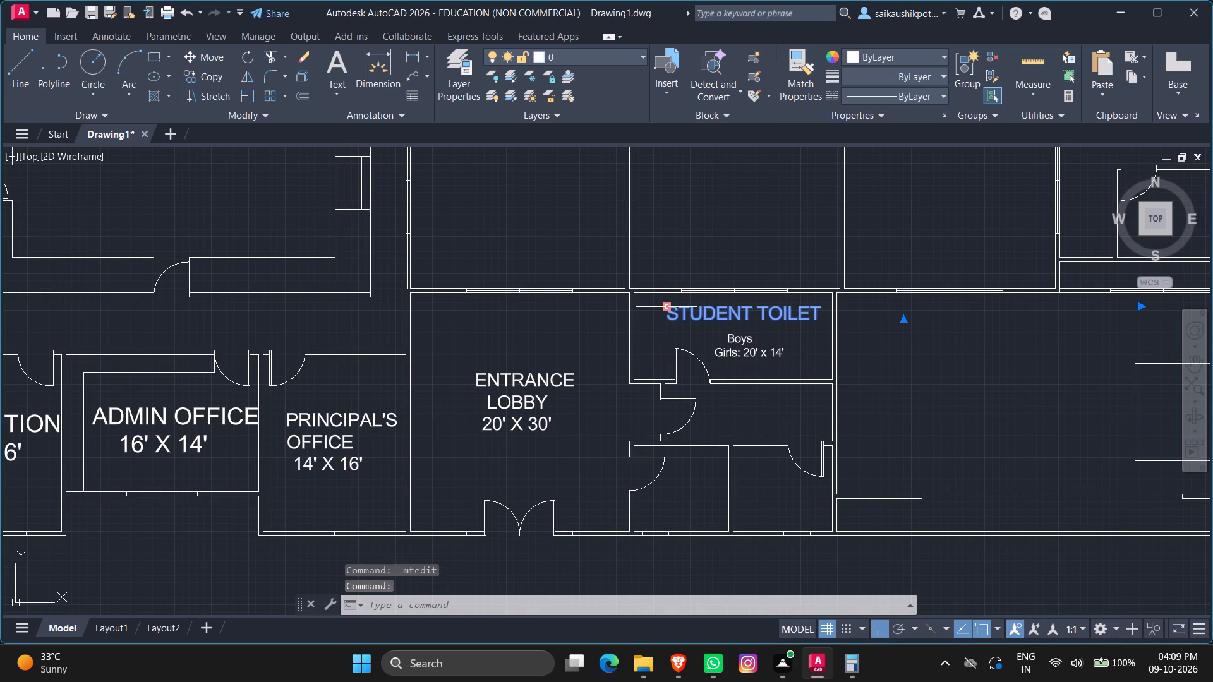
pyautogui.hotkey('ctrl', 'c')
pyautogui.hotkey('ctrl', 'v')
pyautogui.scroll(4, 698, 402)
pyautogui.scroll(-2, 598, 405)
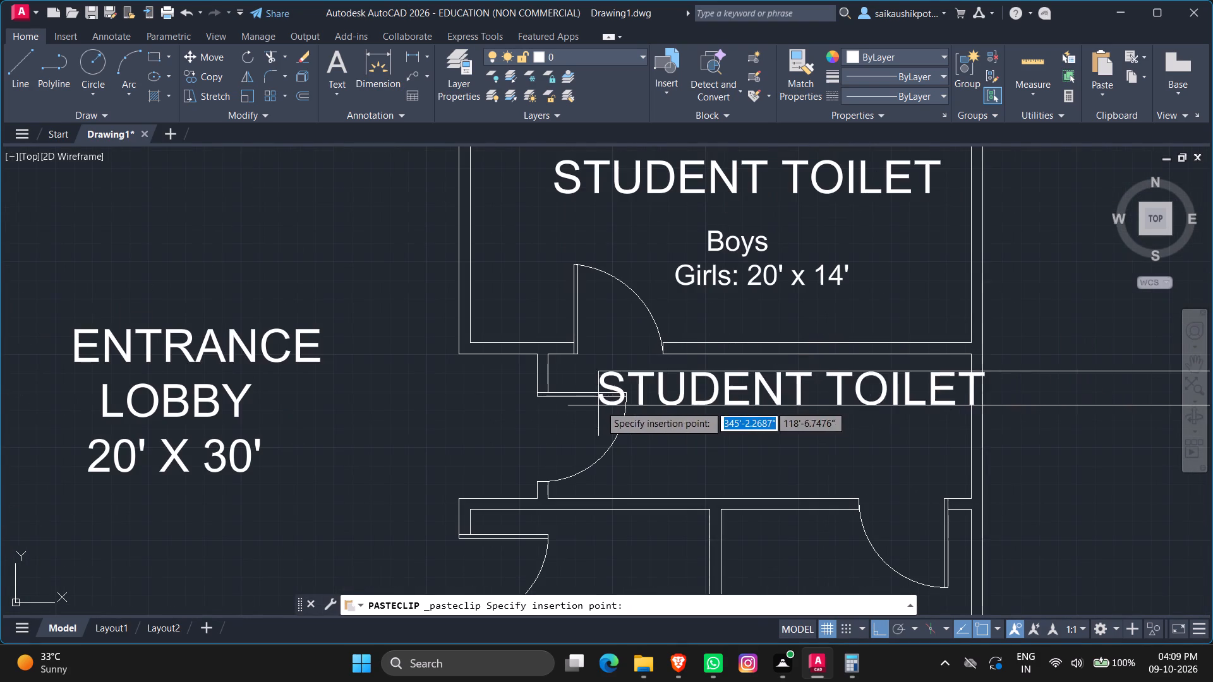
pyautogui.click(661, 406)
# Place the pasted label in the room below the student toilet and change its text to STAFF TOILET.
pyautogui.doubleClick(664, 398)
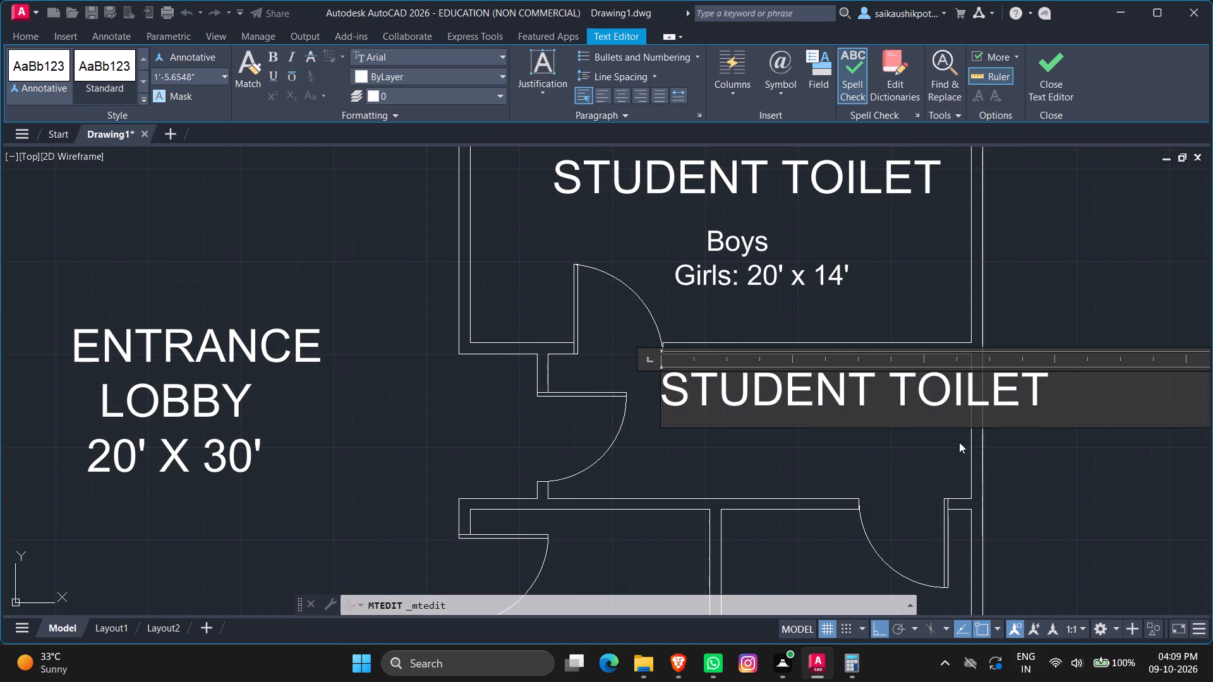
pyautogui.moveTo(875, 392); pyautogui.dragTo(723, 370)
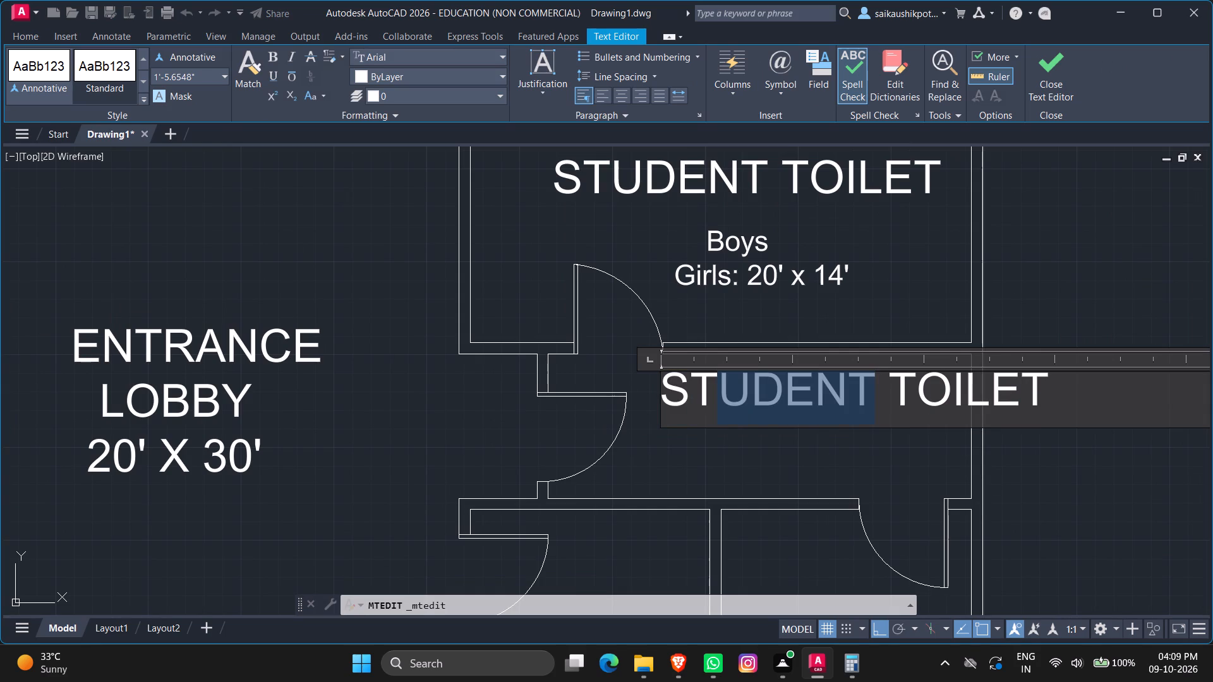
pyautogui.moveTo(723, 370); pyautogui.dragTo(720, 372)
pyautogui.write('aff')
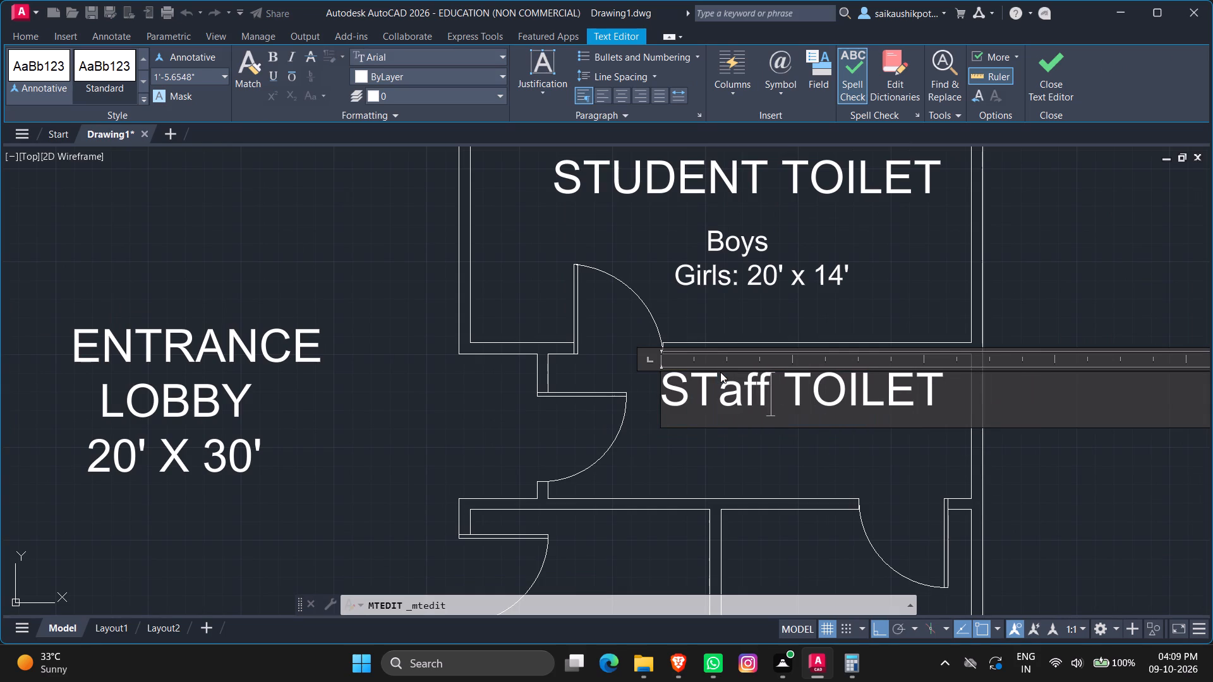
pyautogui.press('BackSpace')
pyautogui.press('BackSpace')
pyautogui.press('BackSpace')
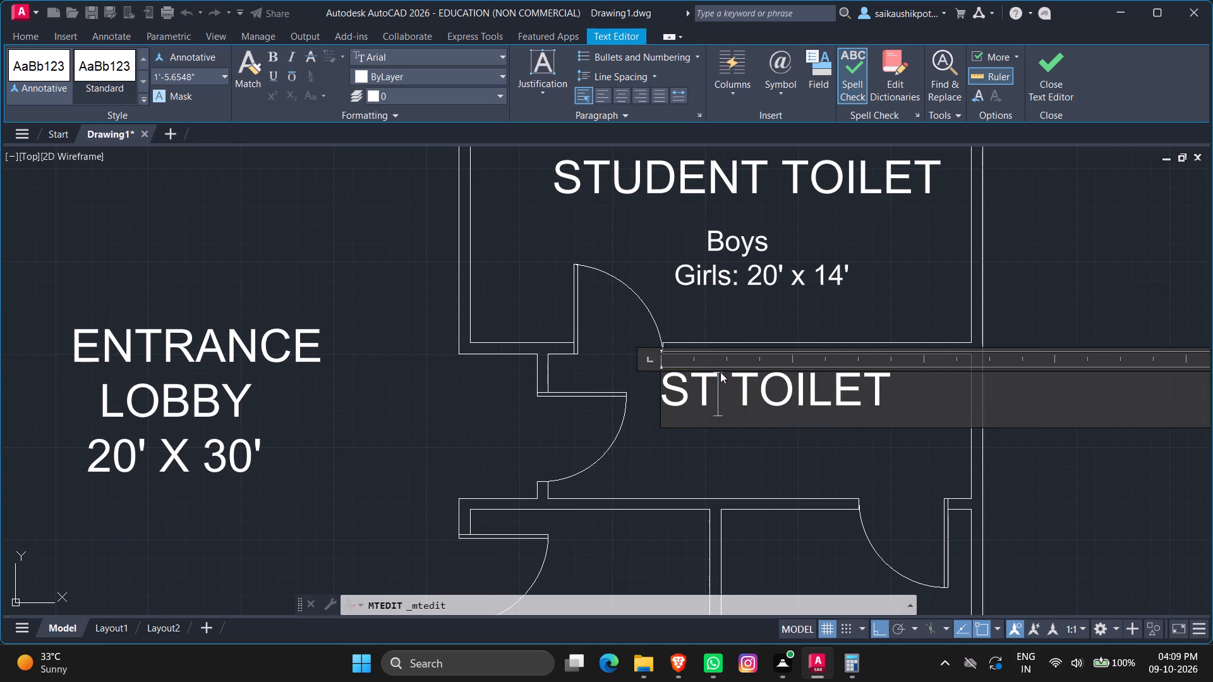
pyautogui.press('a')
pyautogui.press('f')
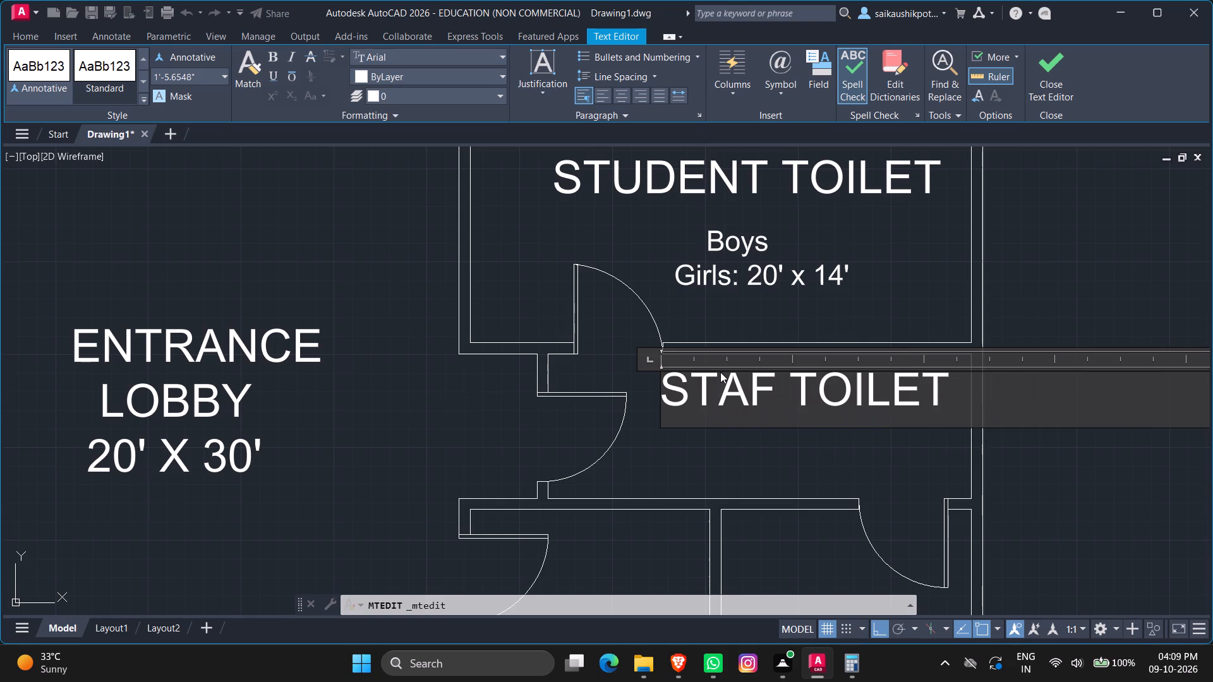
pyautogui.press('f')
pyautogui.press('Escape')
pyautogui.press('Return')
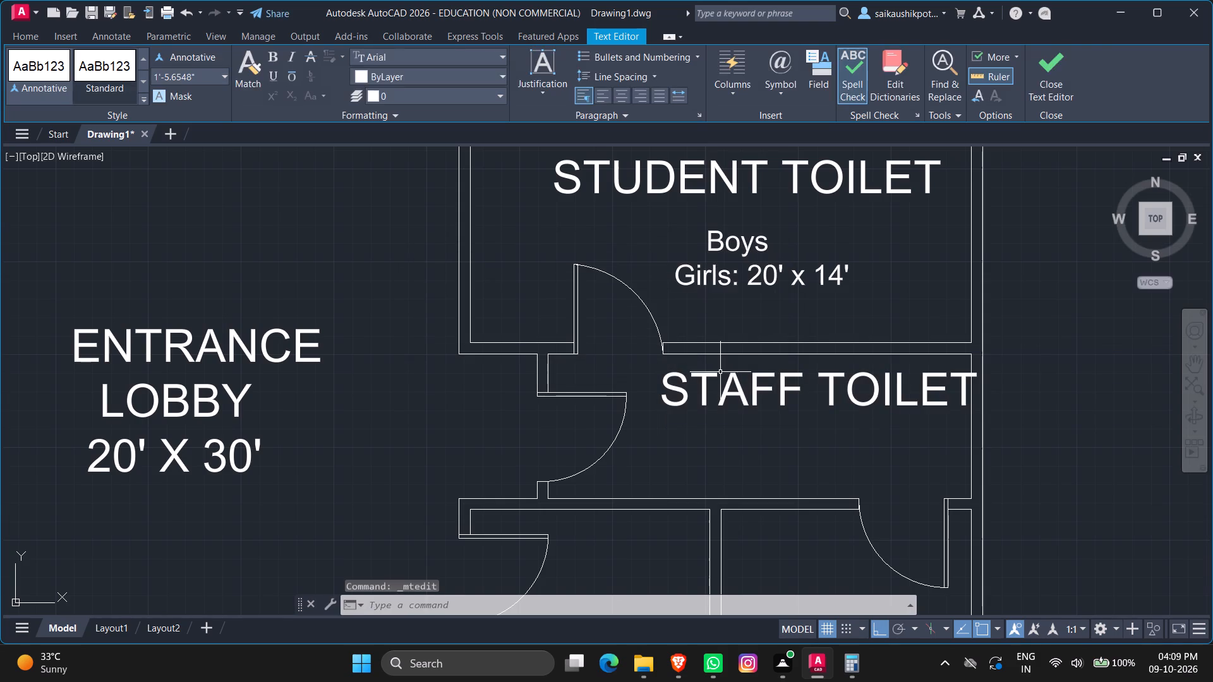
# Shift the STAFF TOILET label horizontally away from the east wall so it sits inside its room.
pyautogui.scroll(1, 720, 372)
pyautogui.click(641, 389)
pyautogui.click(631, 387)
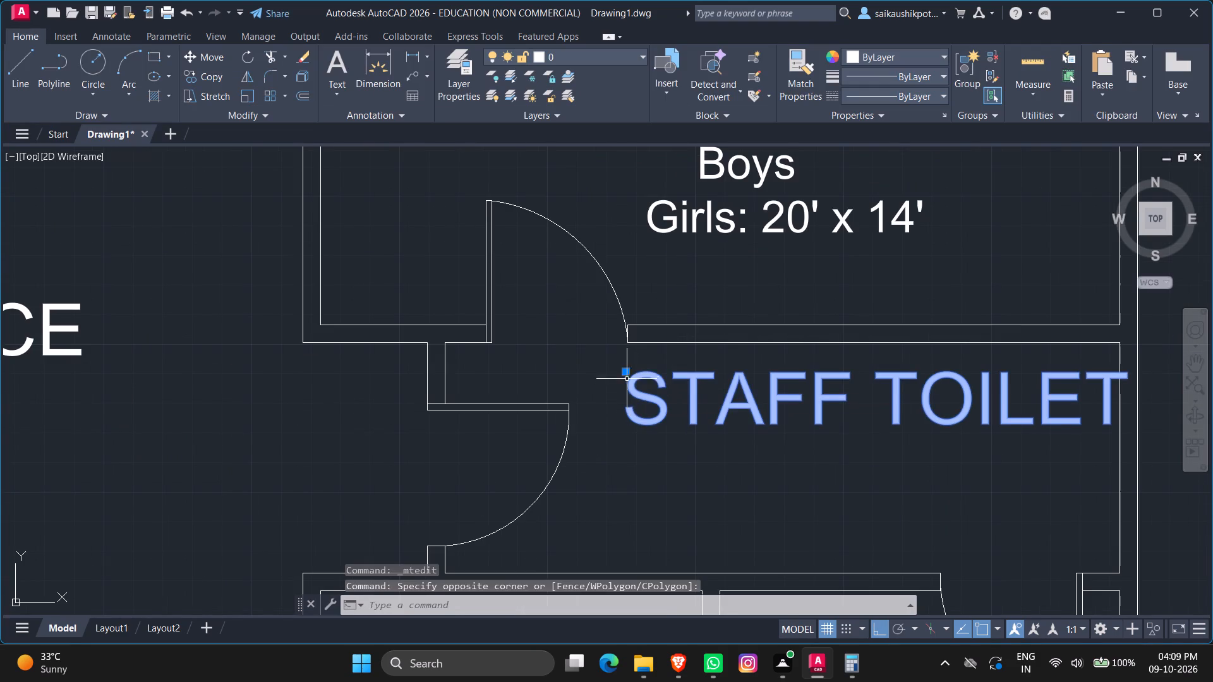
pyautogui.click(626, 368)
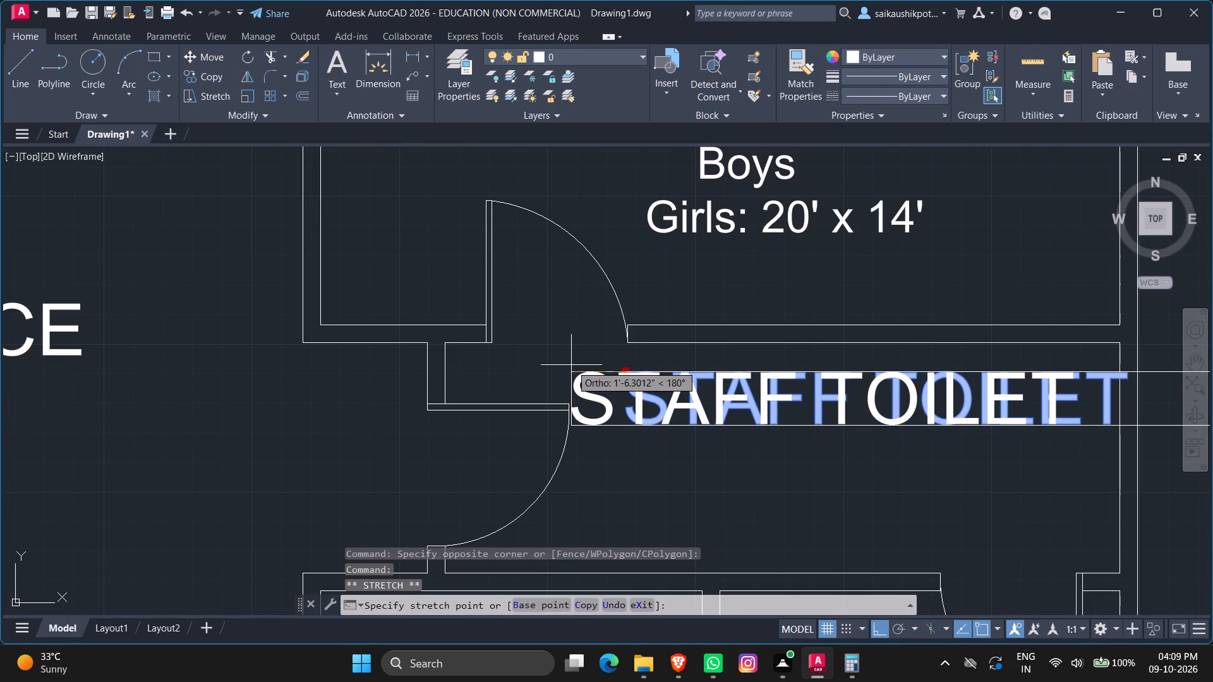
pyautogui.click(571, 365)
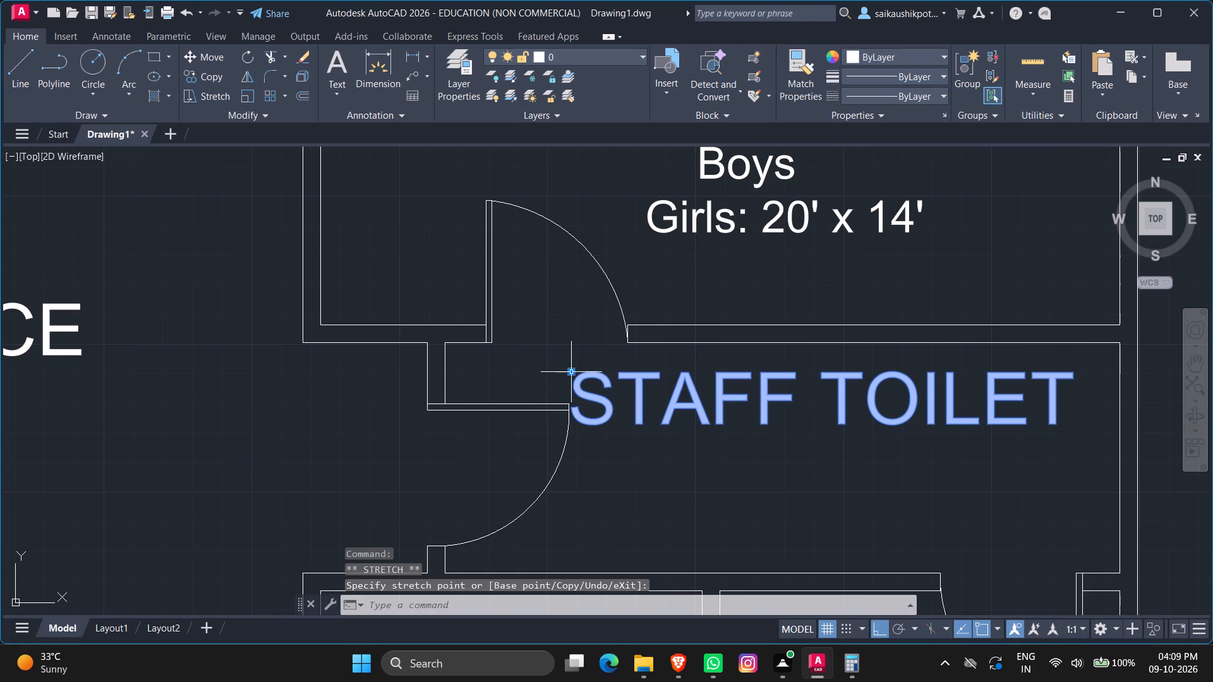
pyautogui.click(570, 371)
pyautogui.click(600, 375)
pyautogui.press('Escape')
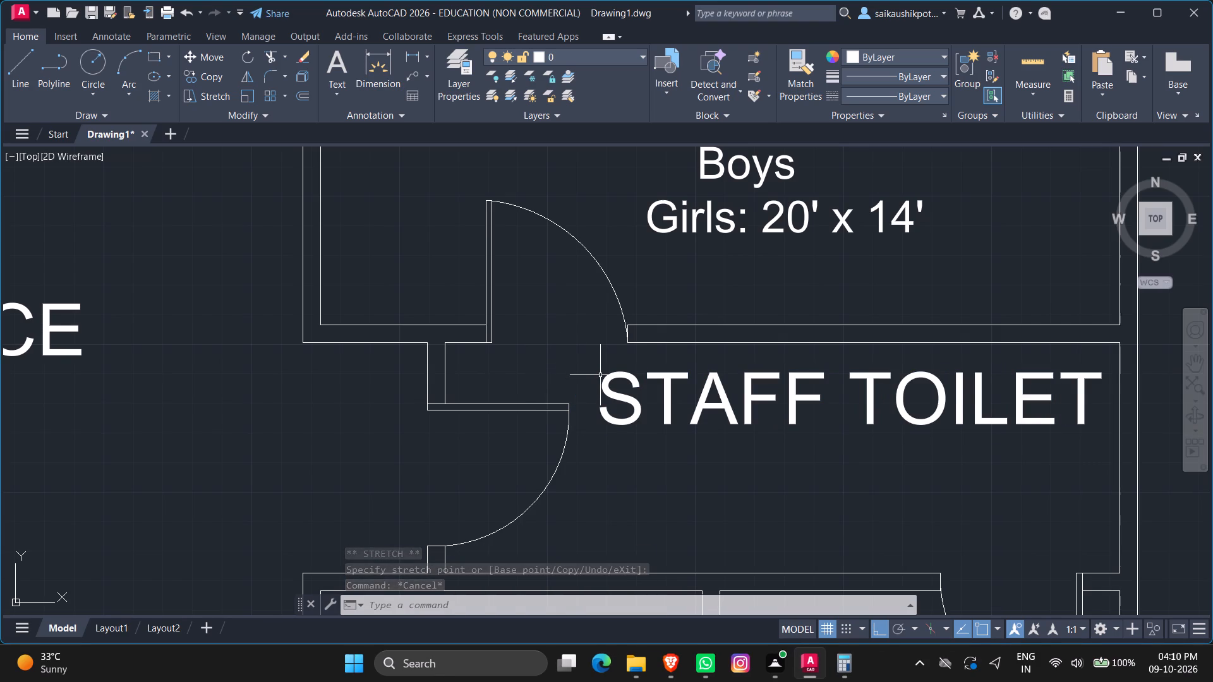
# Copy the Boys / Girls: 20' x 14' label and paste it beneath the STAFF TOILET label.
pyautogui.scroll(-2, 601, 382)
pyautogui.click(658, 335)
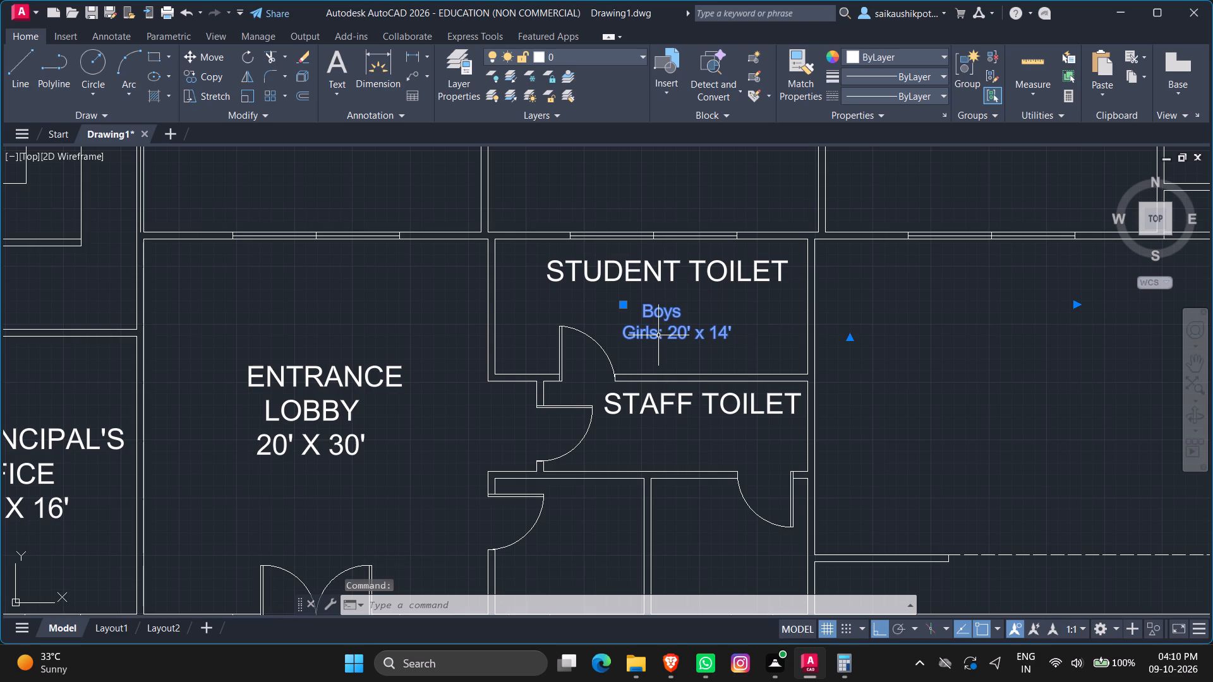
pyautogui.hotkey('ctrl', 'c')
pyautogui.hotkey('ctrl', 'v')
pyautogui.click(629, 460)
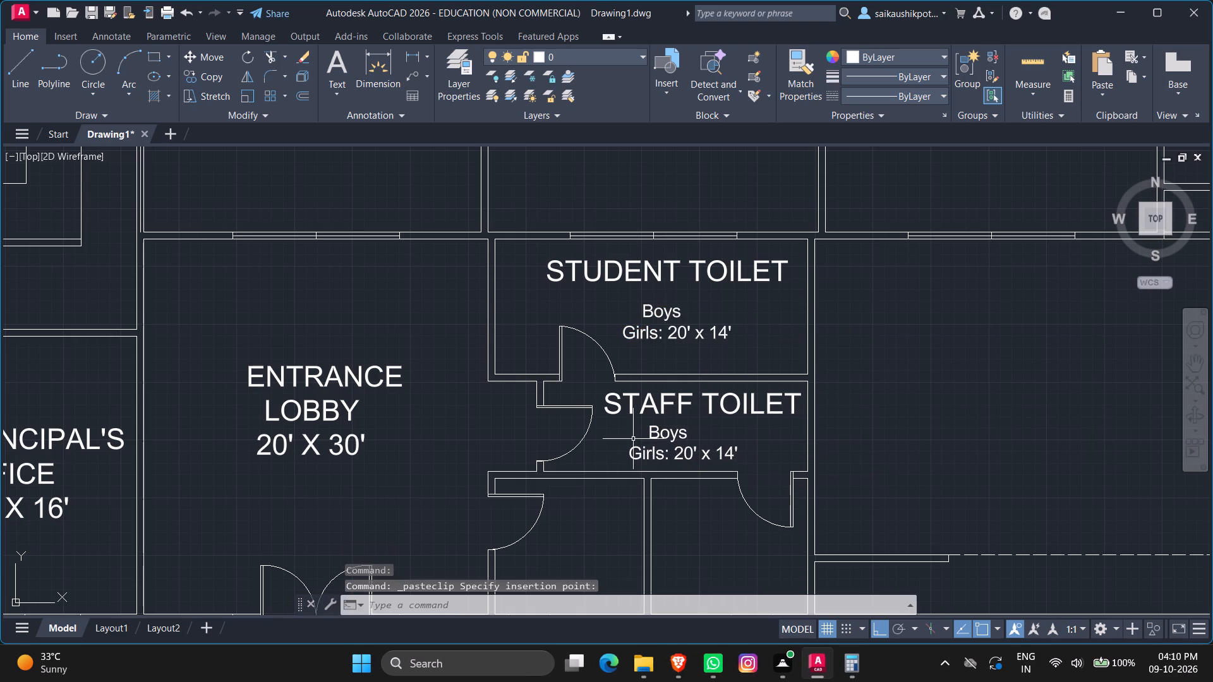
# Replace the text of the copy under STAFF TOILET with 10' X 10'.
pyautogui.doubleClick(653, 433)
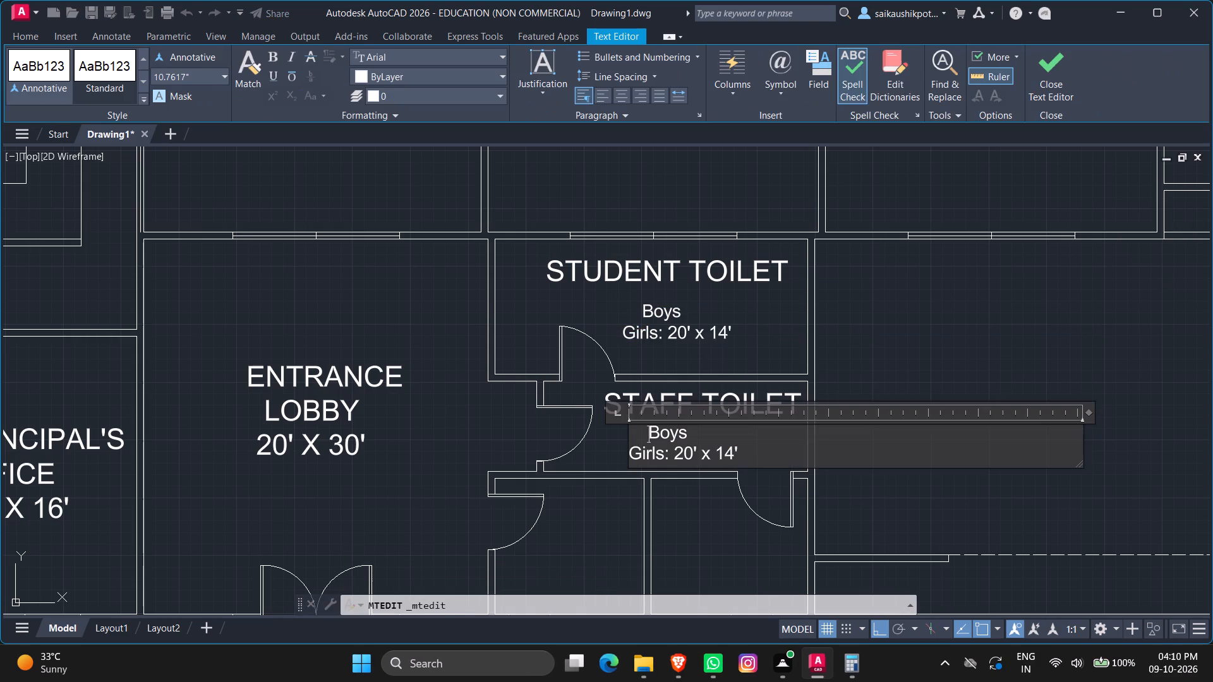
pyautogui.hotkey('ctrl', 'a')
pyautogui.press('BackSpace')
pyautogui.write("10' X 10'")
pyautogui.press('Return')
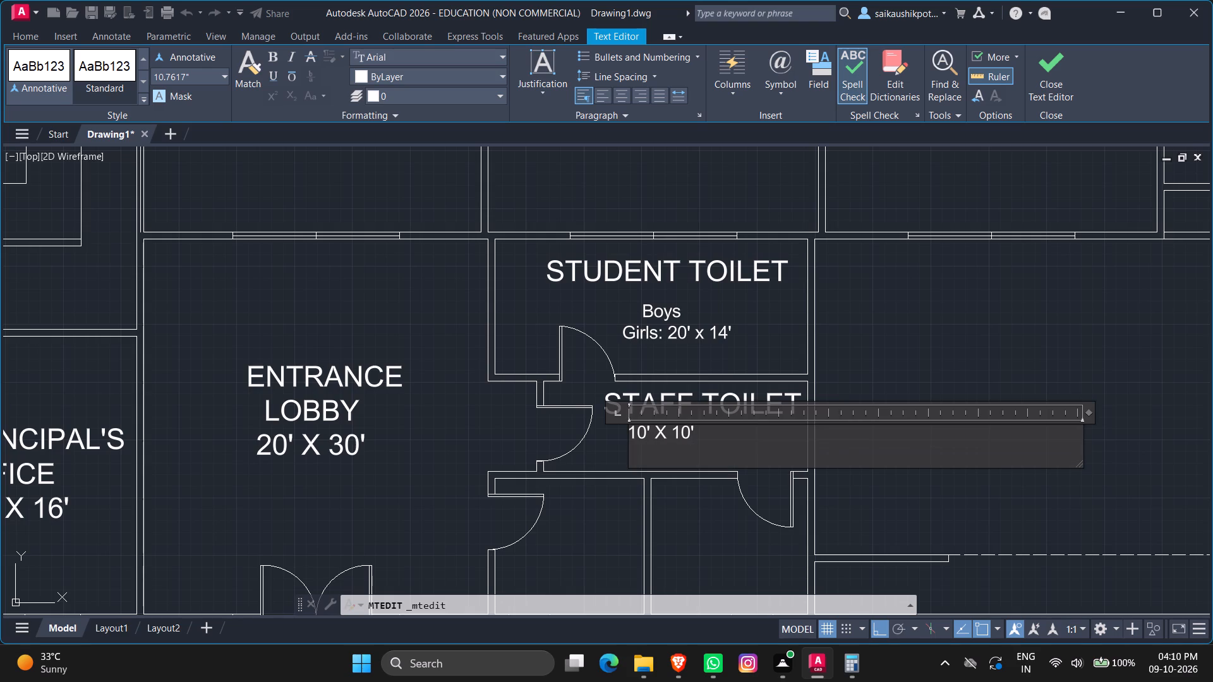
pyautogui.press('Escape')
pyautogui.press('Return')
# Paste another copy of the Boys / Girls label into the small room below the staff toilet, next to the entrance lobby.
pyautogui.scroll(-1, 736, 350)
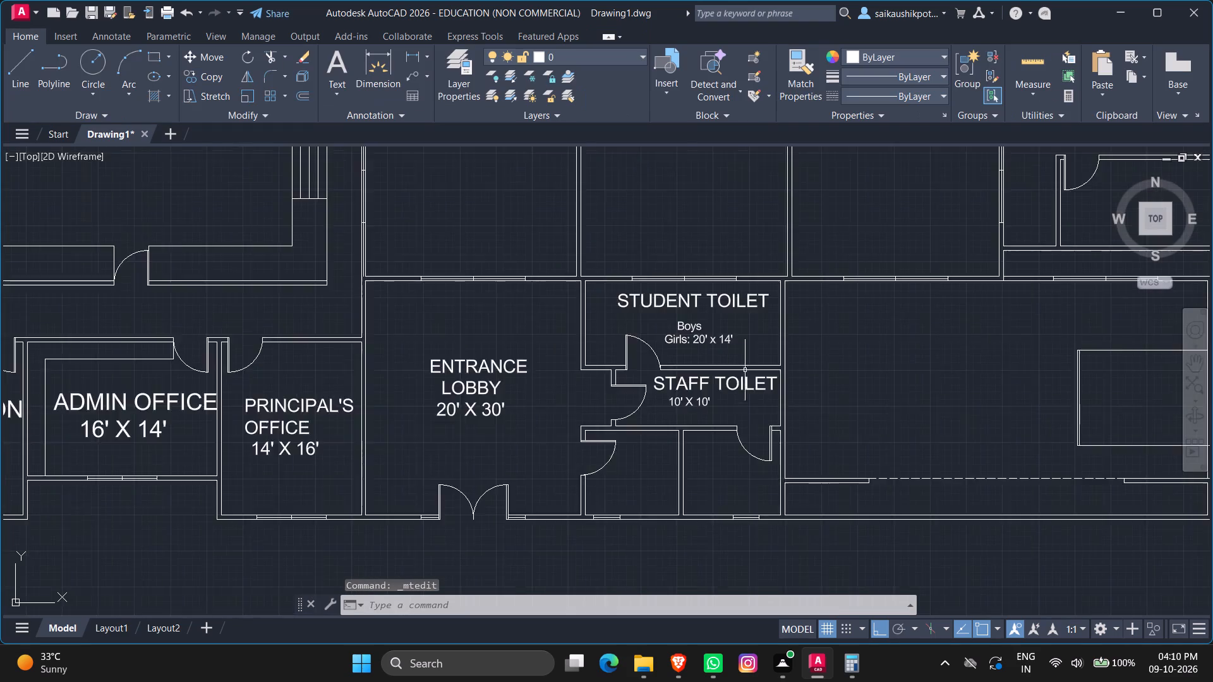
pyautogui.scroll(-2, 745, 371)
pyautogui.scroll(1, 705, 438)
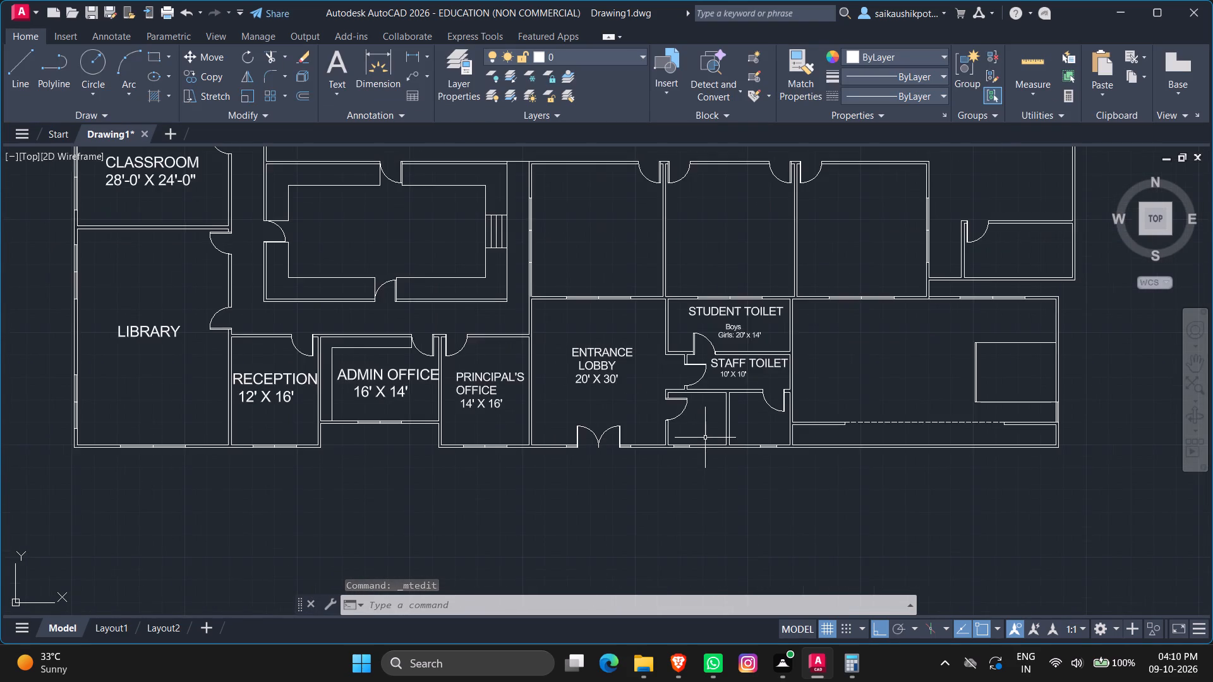
pyautogui.scroll(3, 705, 438)
pyautogui.scroll(-1, 705, 438)
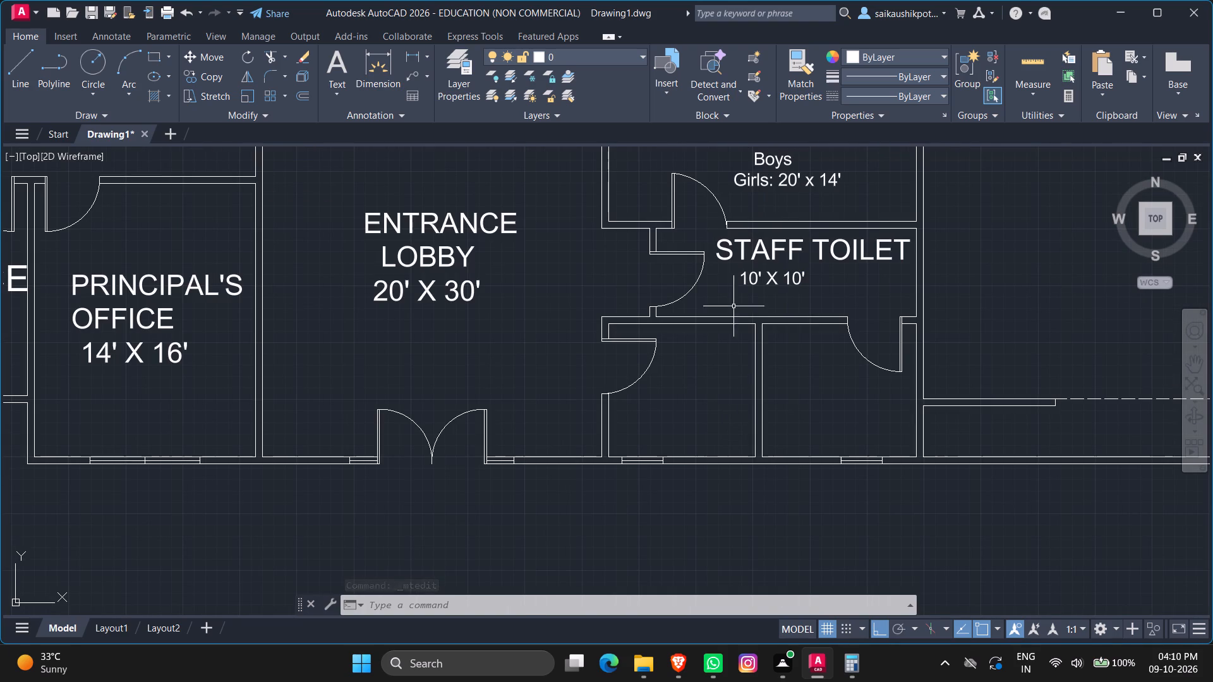
pyautogui.hotkey('ctrl', 'v')
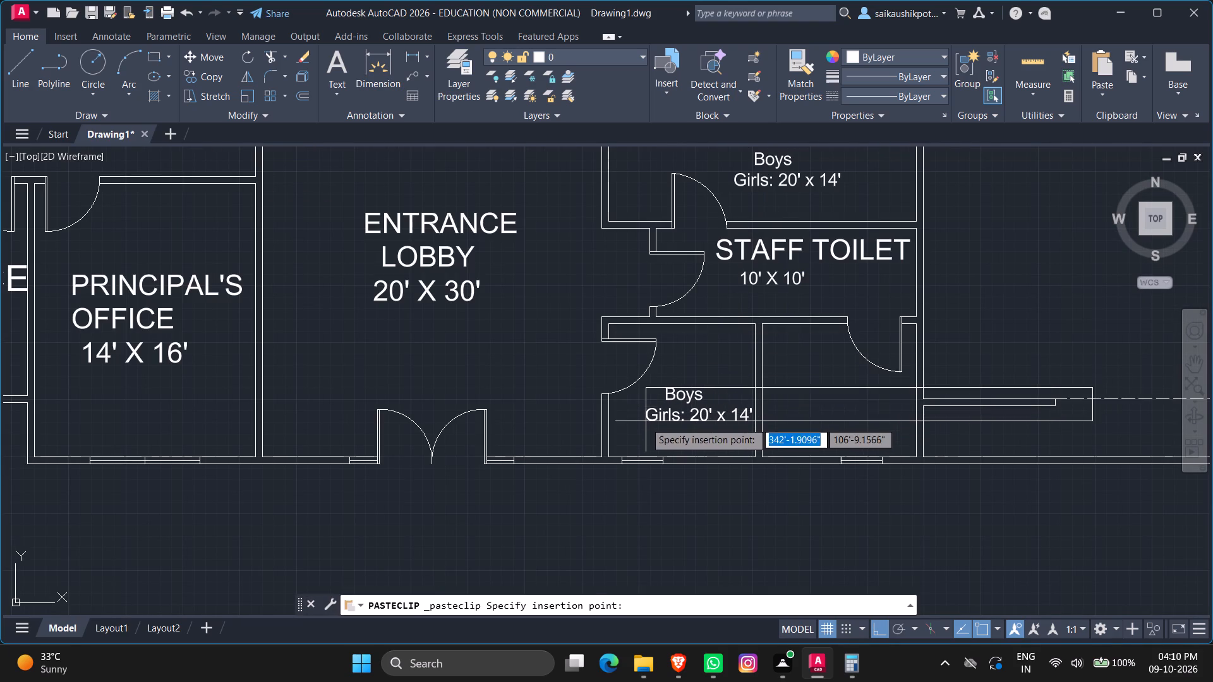
pyautogui.click(644, 422)
# Replace the pasted label's text in the small room with three lines reading STAFF, JANITOR and 6' X 10'.
pyautogui.doubleClick(663, 412)
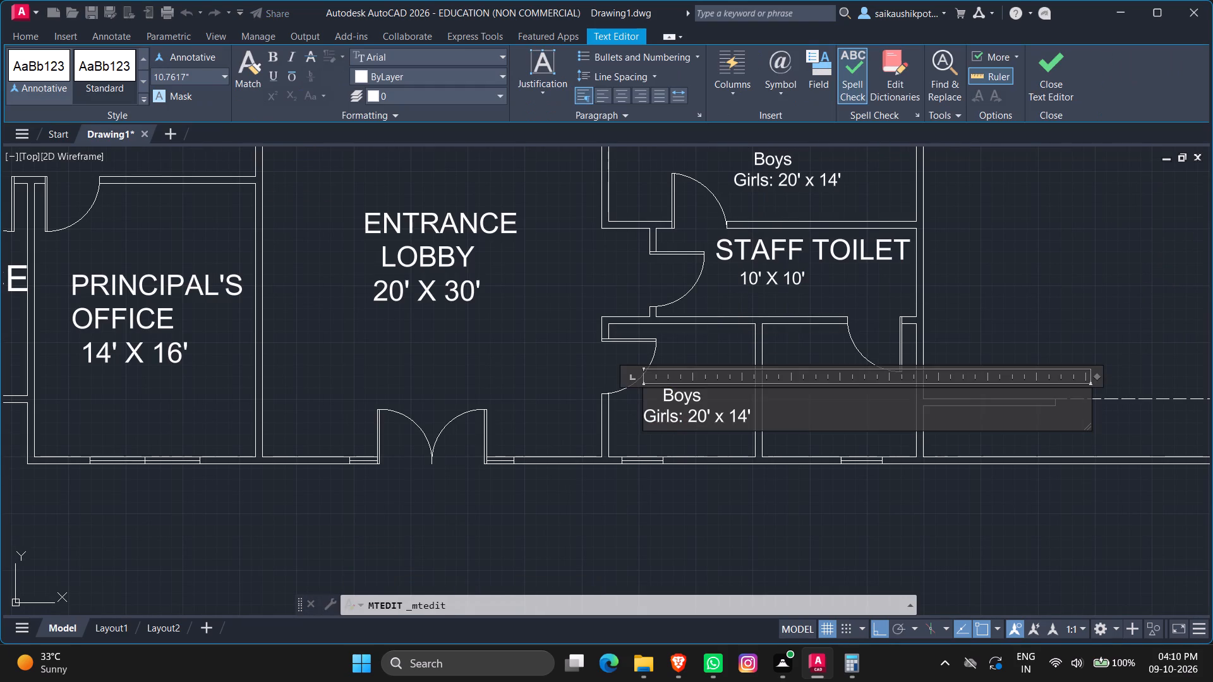
pyautogui.hotkey('ctrl', 'a')
pyautogui.press('BackSpace')
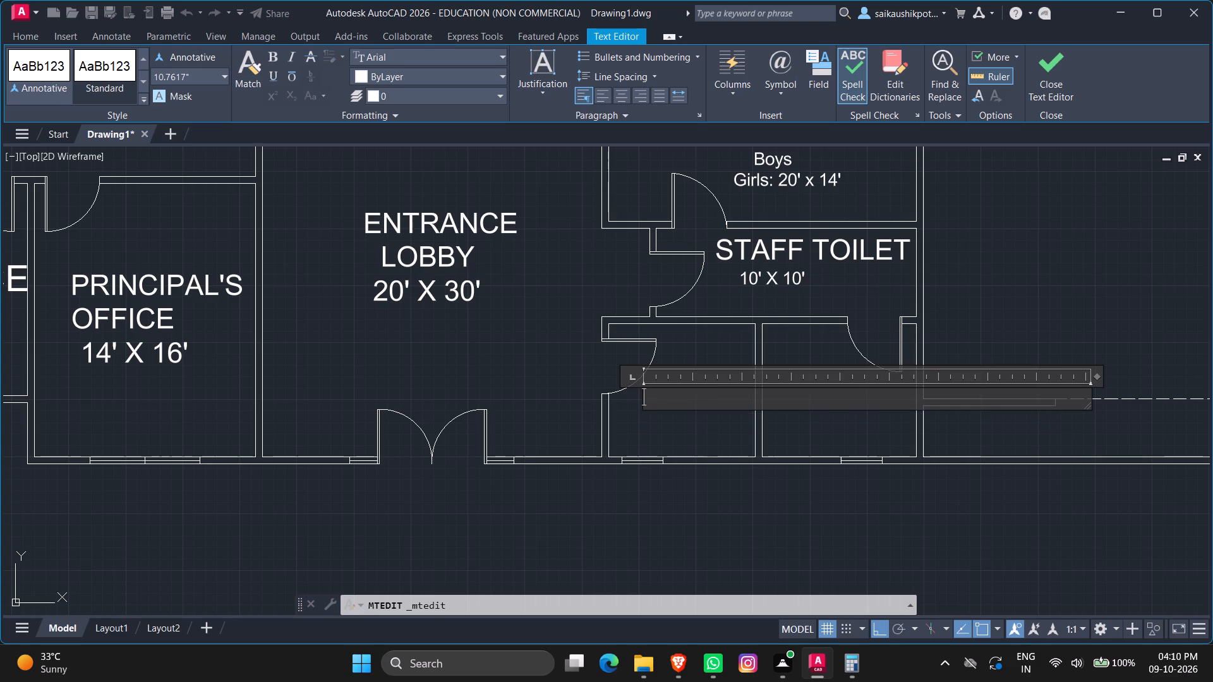
pyautogui.press('s')
pyautogui.write('TAFF')
pyautogui.press('Return')
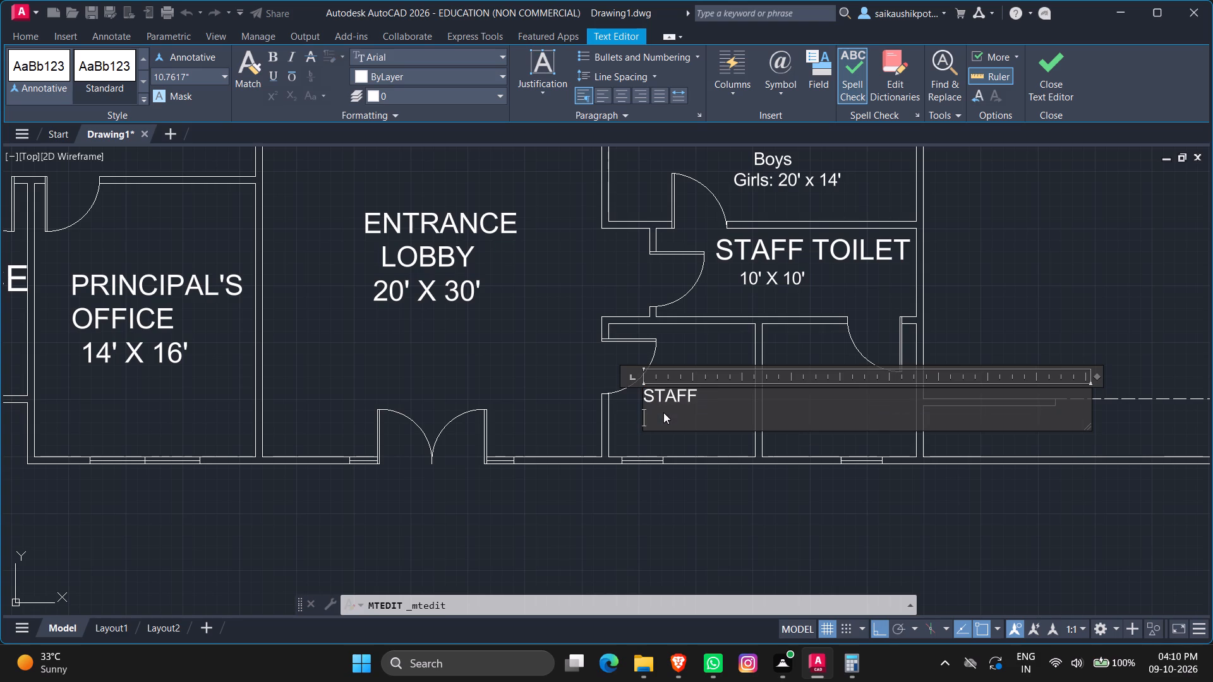
pyautogui.write('JANITOR')
pyautogui.press('Return')
pyautogui.write("6'")
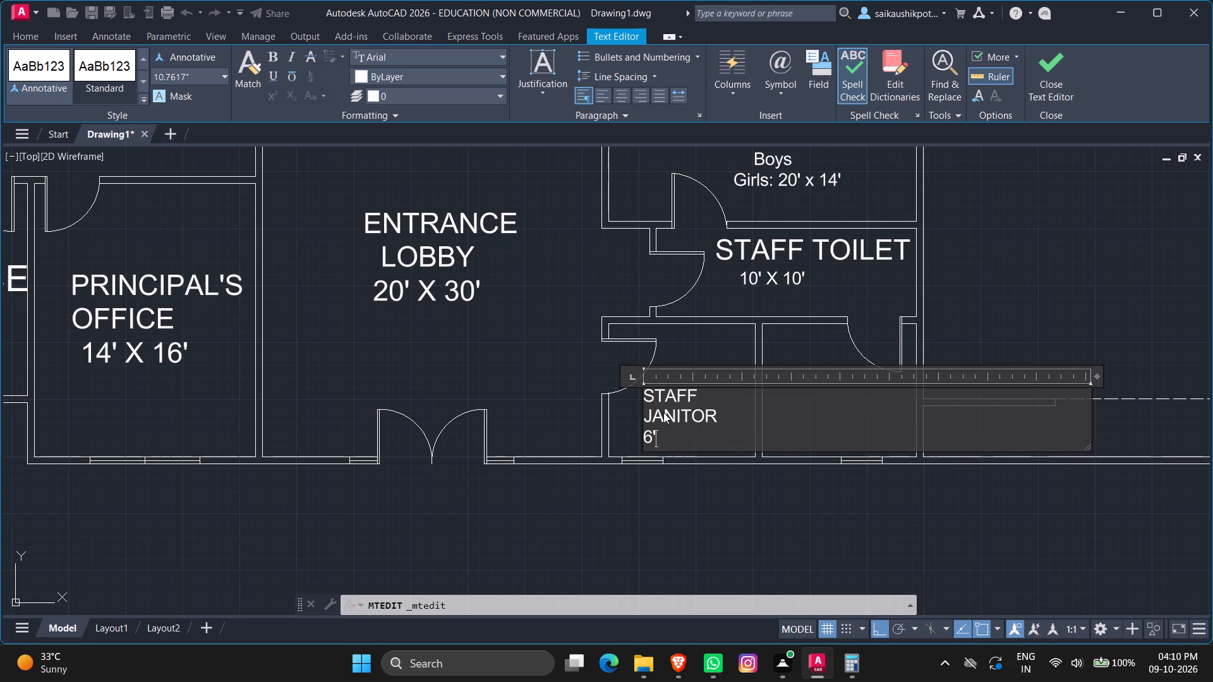
pyautogui.press('space')
pyautogui.write('X')
pyautogui.press('space')
pyautogui.write('110')
pyautogui.press('BackSpace')
pyautogui.press('BackSpace')
pyautogui.press('0')
pyautogui.press("'")
pyautogui.press('Return')
pyautogui.press('Escape')
pyautogui.press('Return')
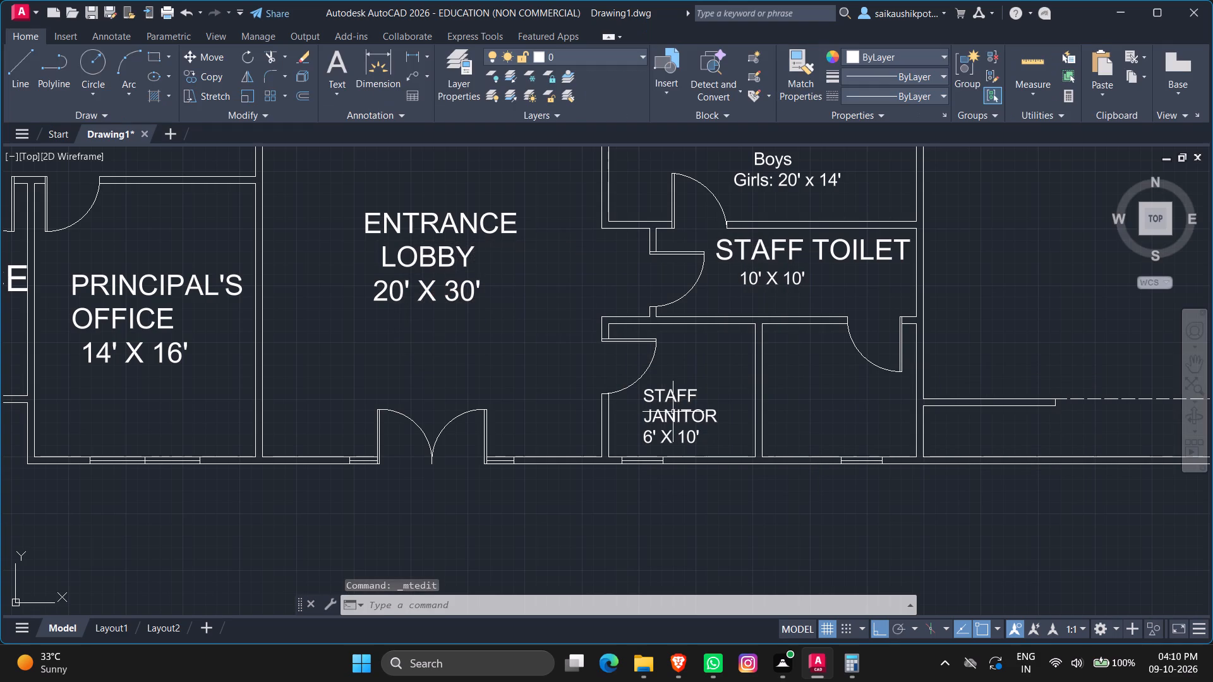
# Move the STAFF JANITOR label up and away from the door toward the middle of its room, with ortho off.
pyautogui.scroll(1, 749, 393)
pyautogui.scroll(2, 617, 426)
pyautogui.click(593, 367)
pyautogui.click(545, 354)
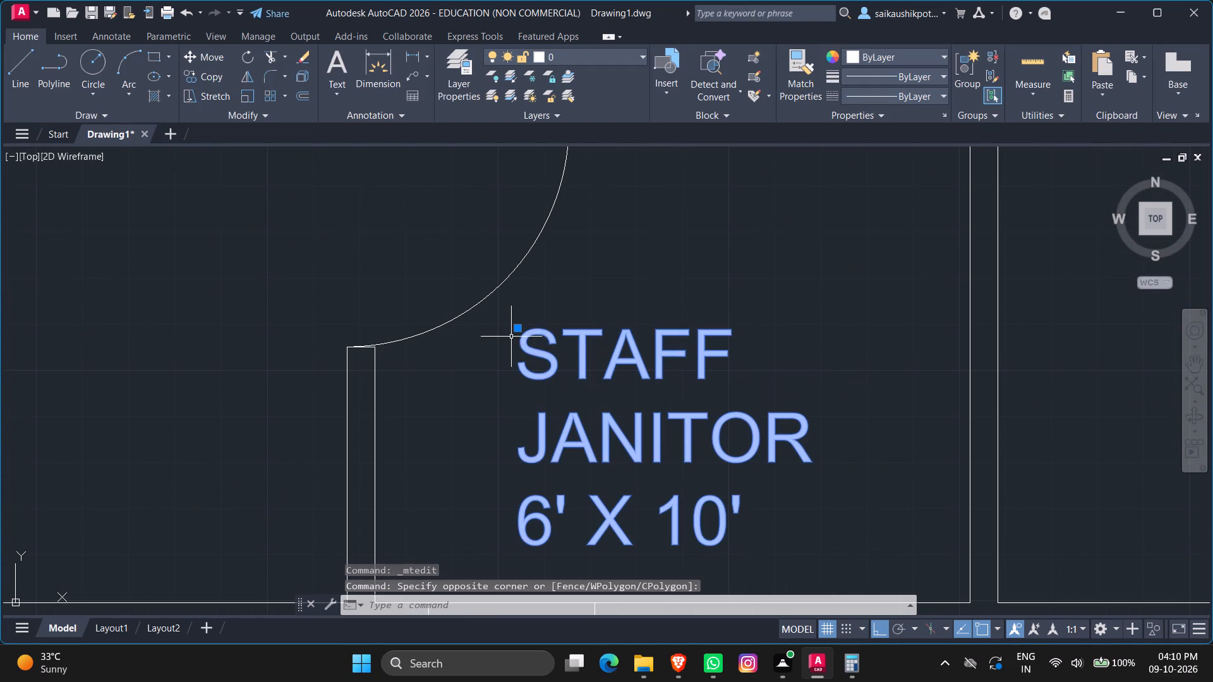
pyautogui.click(519, 325)
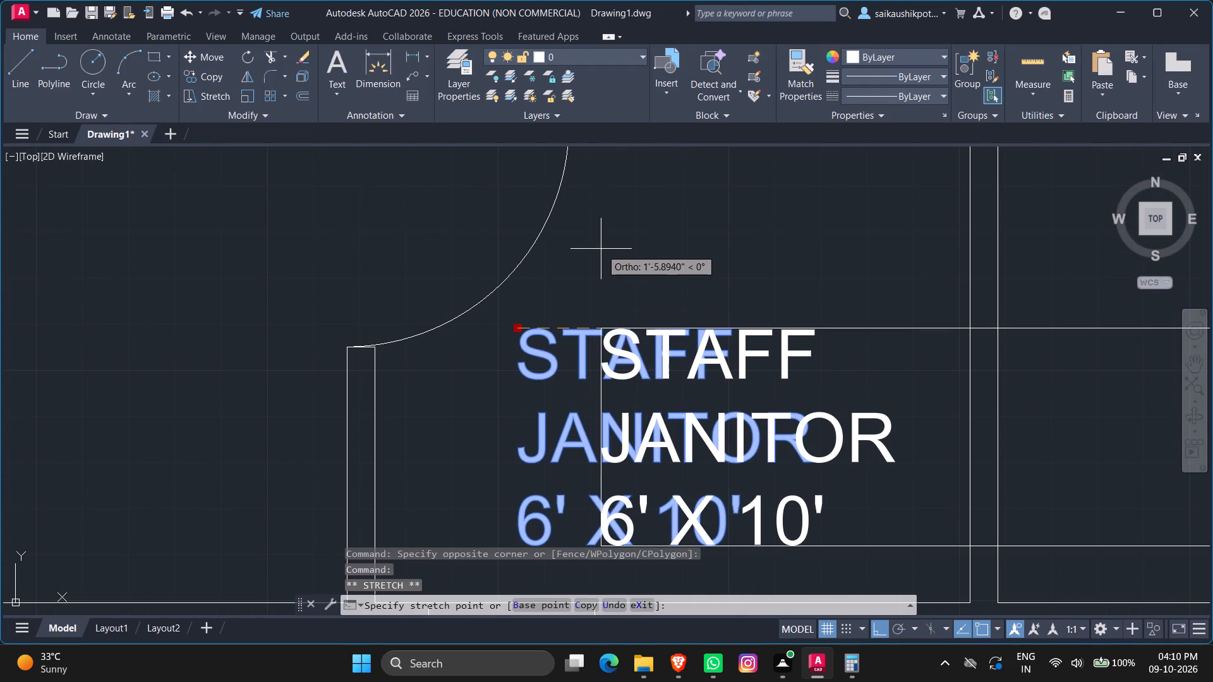
pyautogui.press('F8')
pyautogui.click(607, 246)
pyautogui.scroll(-2, 607, 246)
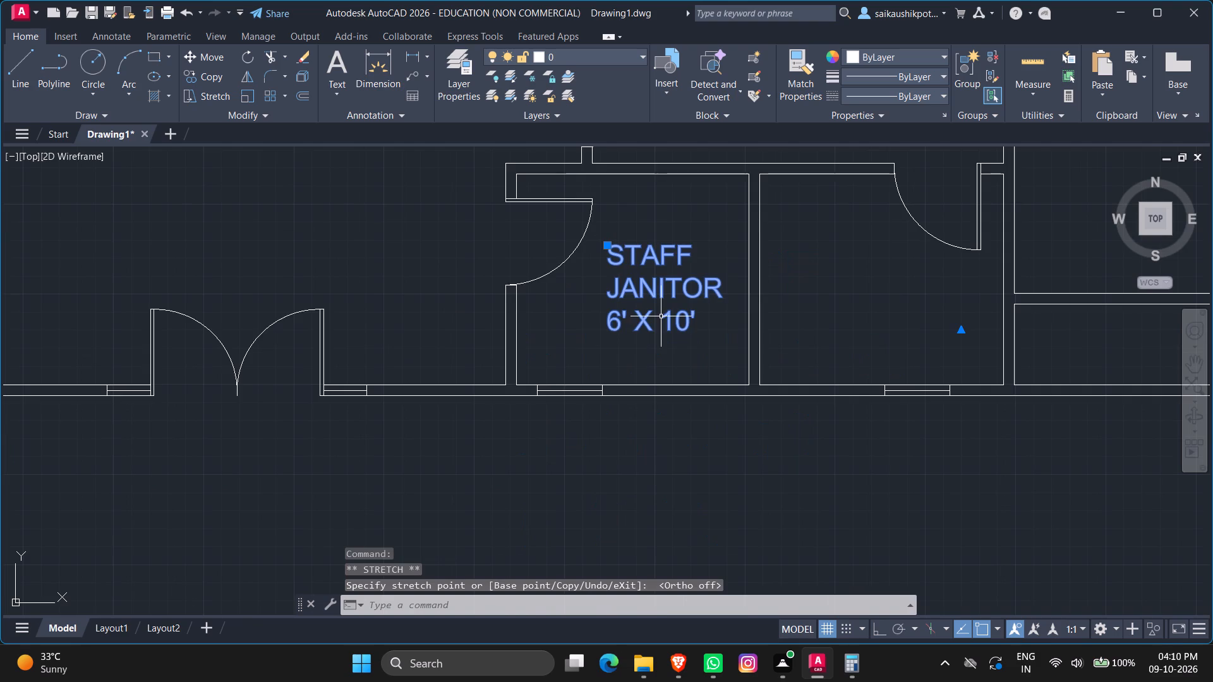
pyautogui.scroll(-2, 661, 350)
pyautogui.press('Escape')
pyautogui.press('Escape')
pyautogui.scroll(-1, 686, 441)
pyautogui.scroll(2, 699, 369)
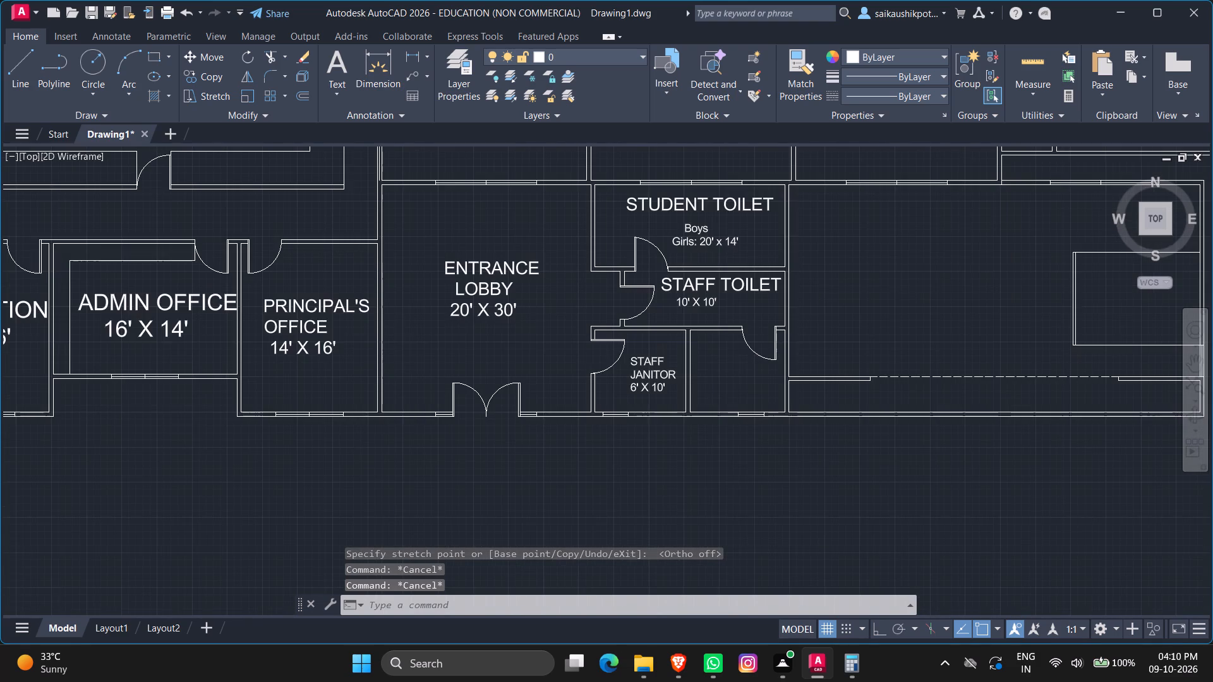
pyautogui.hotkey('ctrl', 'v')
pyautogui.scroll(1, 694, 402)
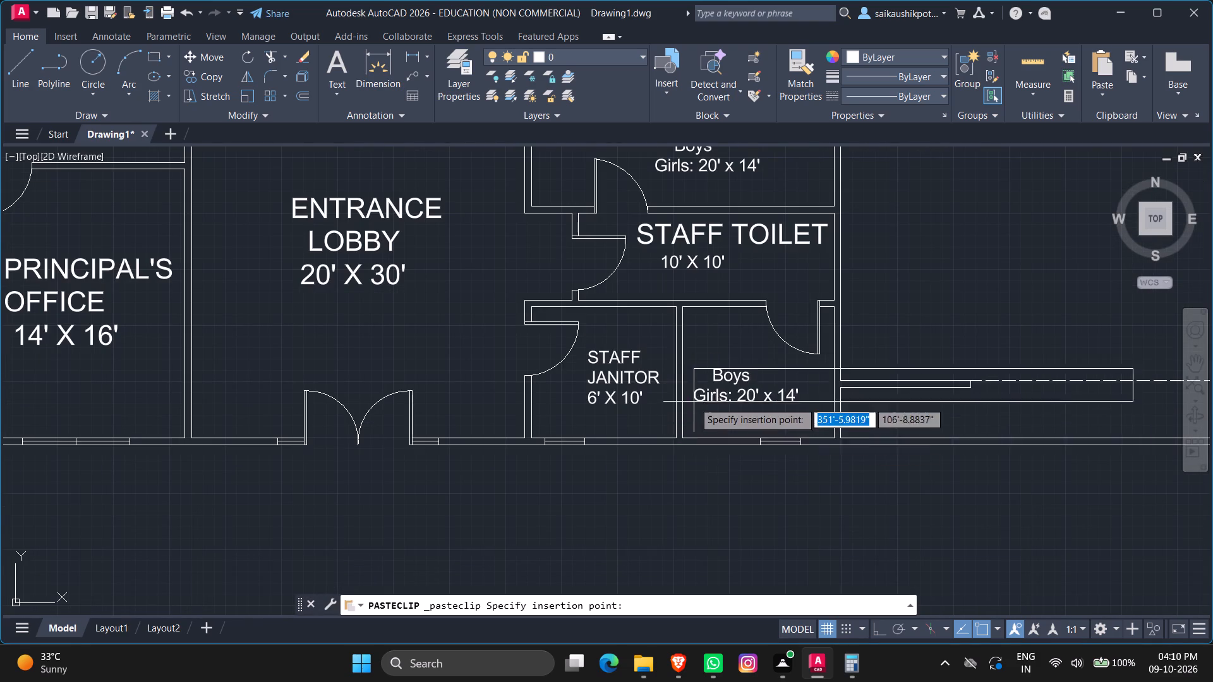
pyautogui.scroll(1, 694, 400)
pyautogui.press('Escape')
# Copy the STAFF JANITOR 6' X 10' label and paste it into the adjacent room to the east.
pyautogui.click(513, 354)
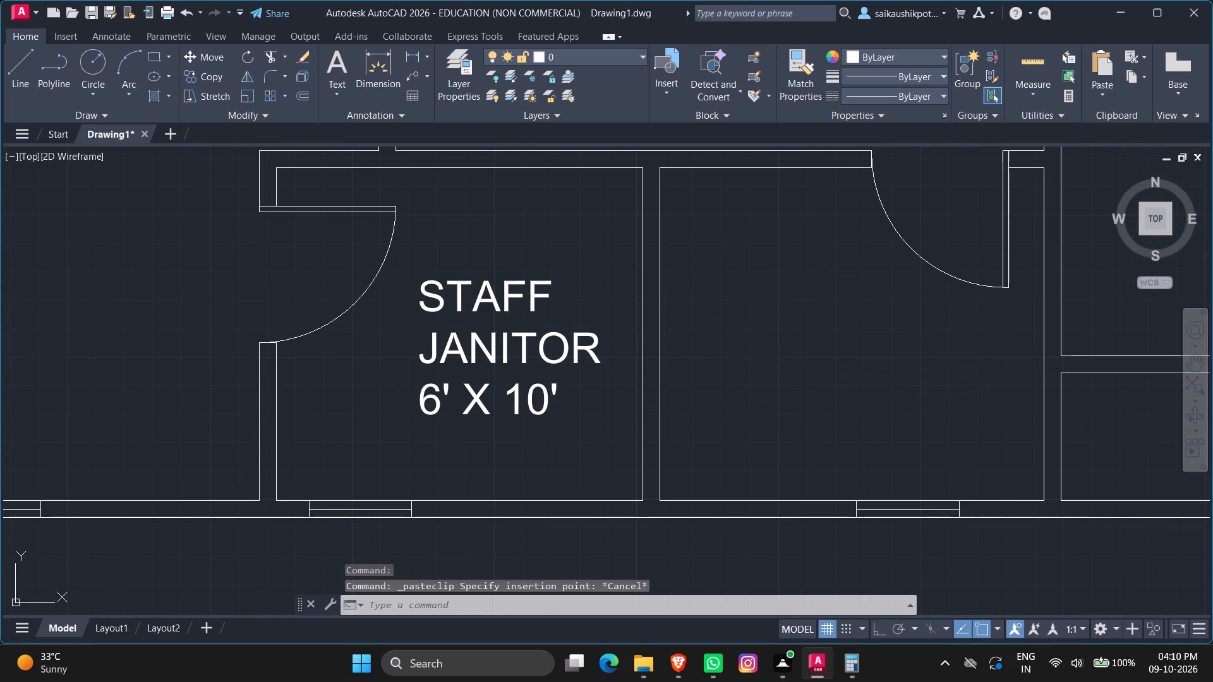
pyautogui.click(463, 356)
pyautogui.hotkey('ctrl', 'c')
pyautogui.hotkey('ctrl', 'v')
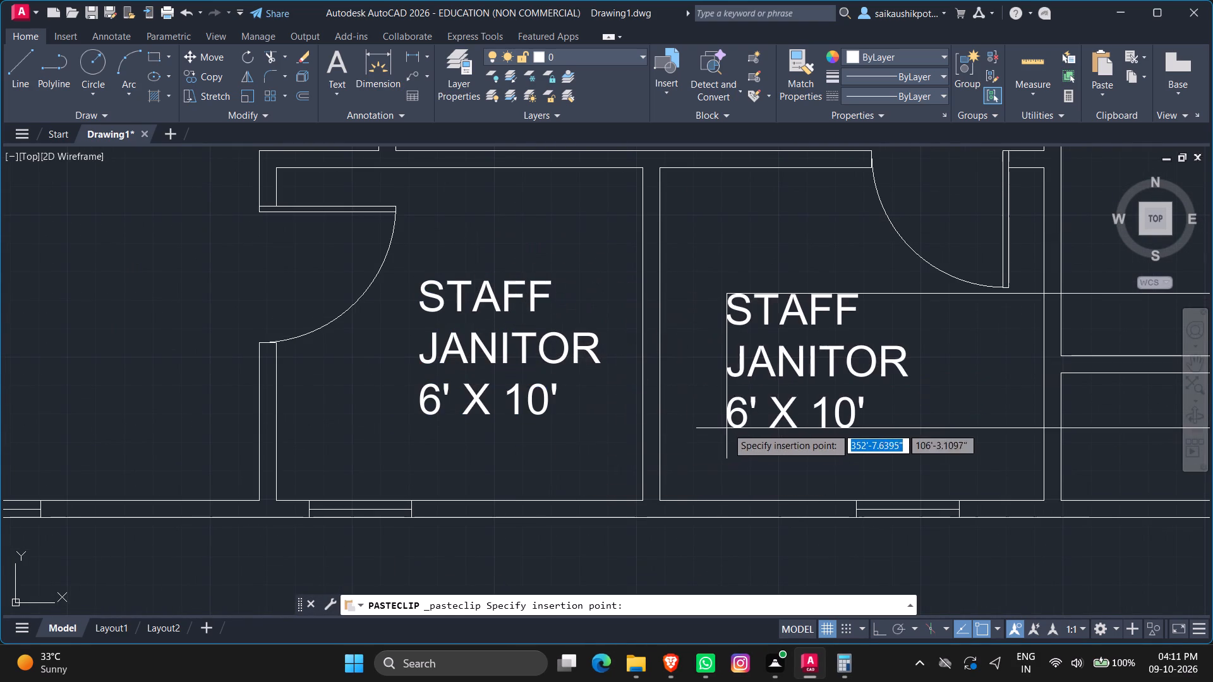
pyautogui.click(721, 398)
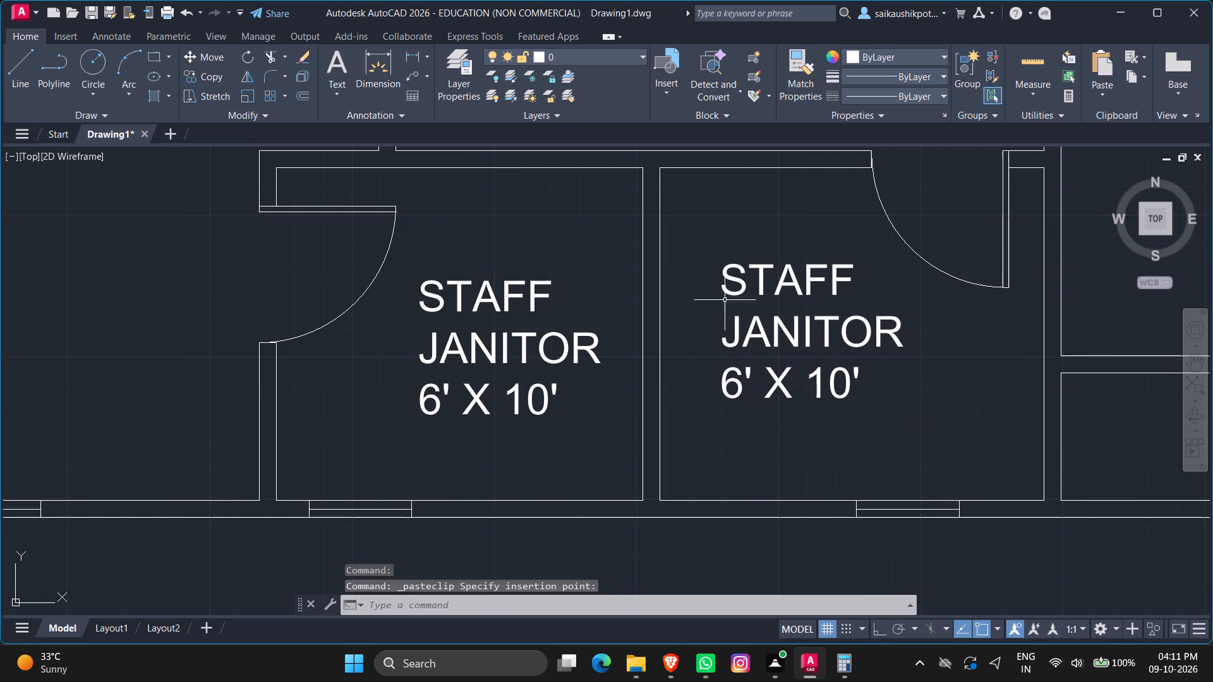
# Replace the text of the label copy in the room east of STAFF JANITOR with three lines reading UTILITY/, JANITOR and 8' X 10'.
pyautogui.doubleClick(730, 280)
pyautogui.hotkey('ctrl', 'a')
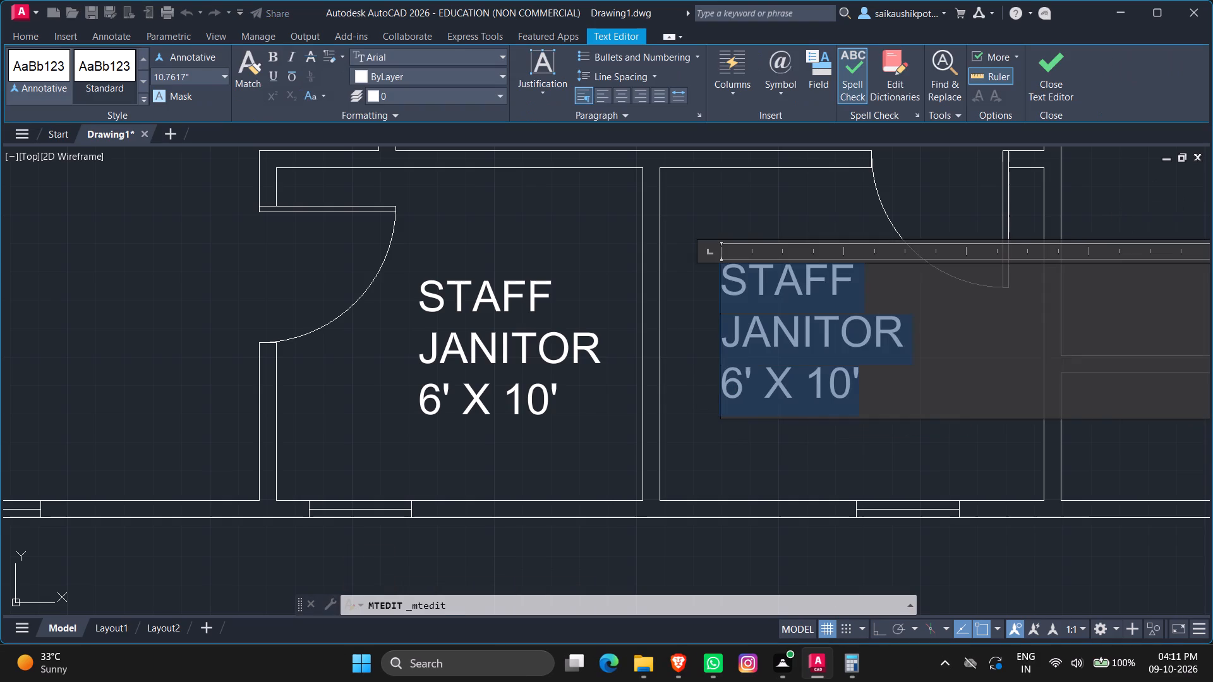
pyautogui.press('BackSpace')
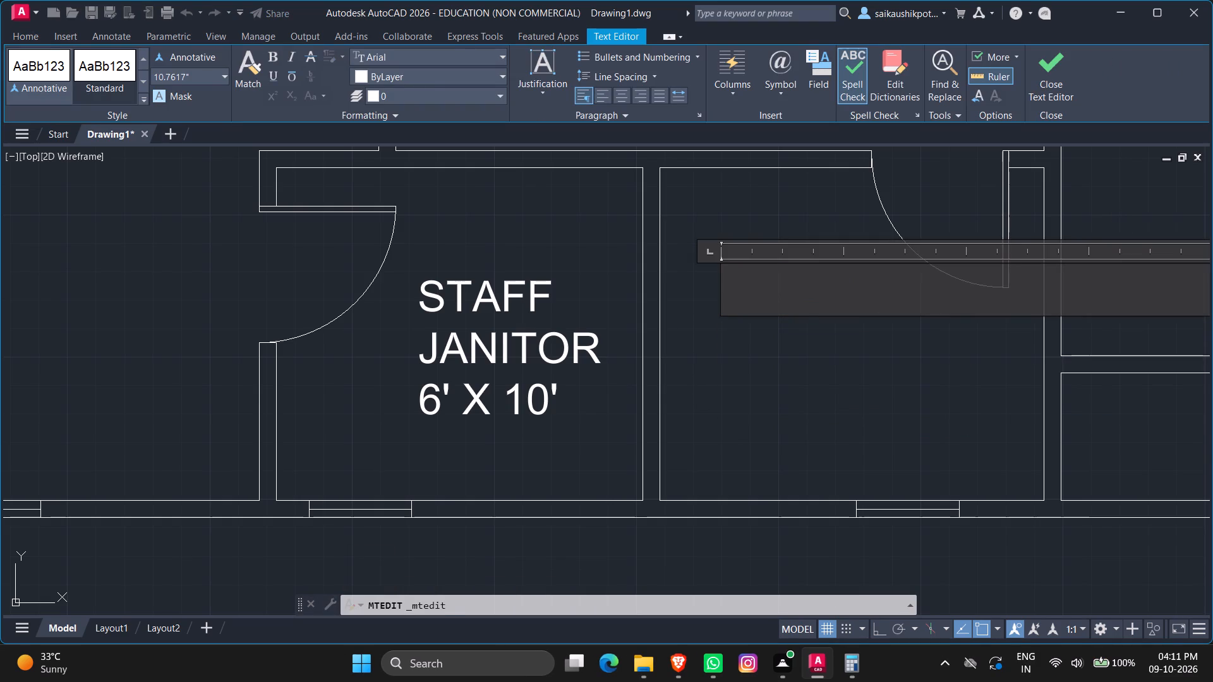
pyautogui.write('UTILITY')
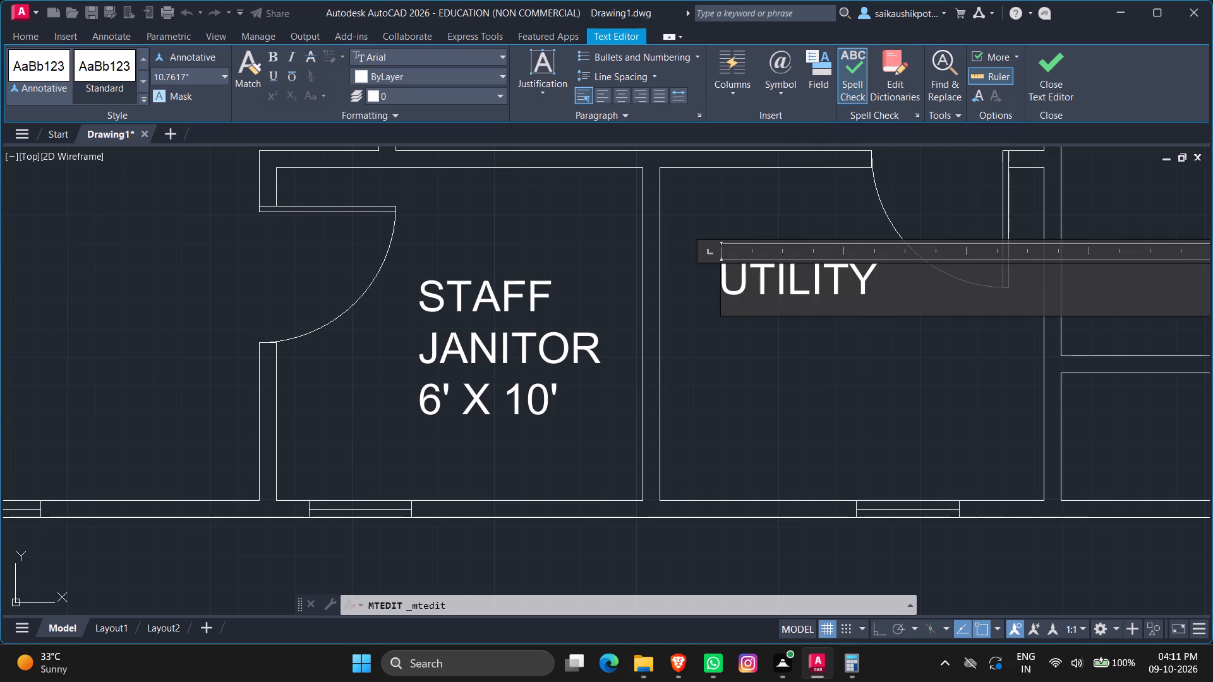
pyautogui.press('/')
pyautogui.press('Return')
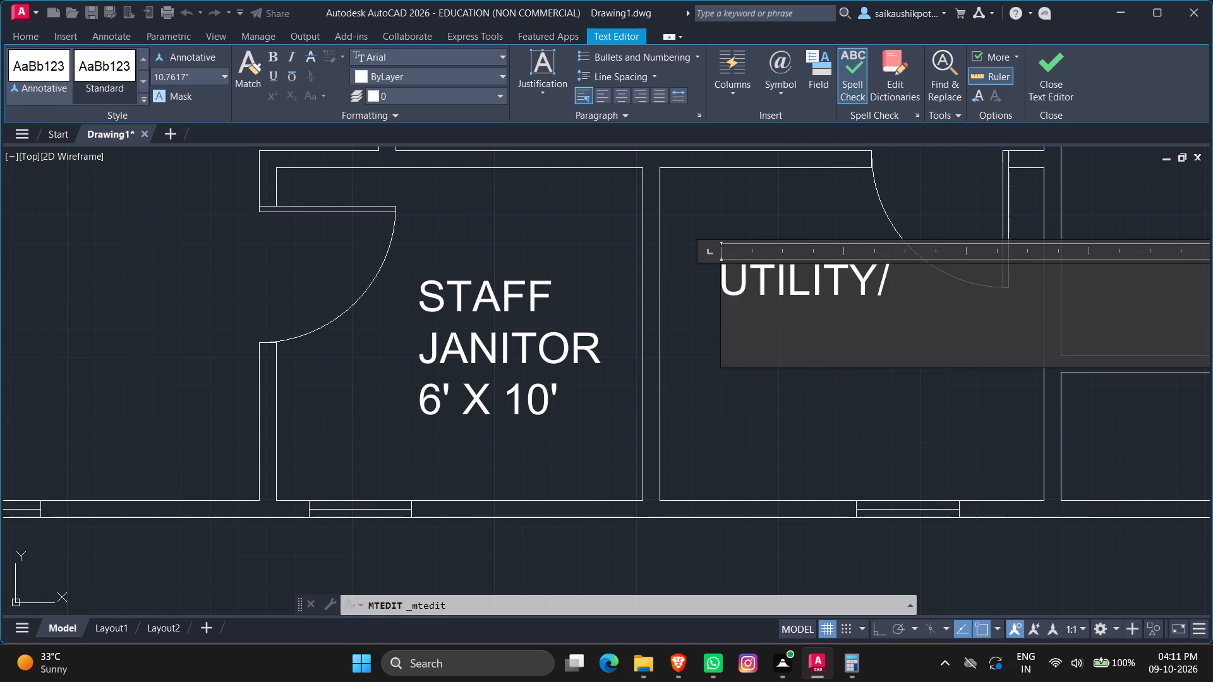
pyautogui.write('JANI')
pyautogui.write('TOR')
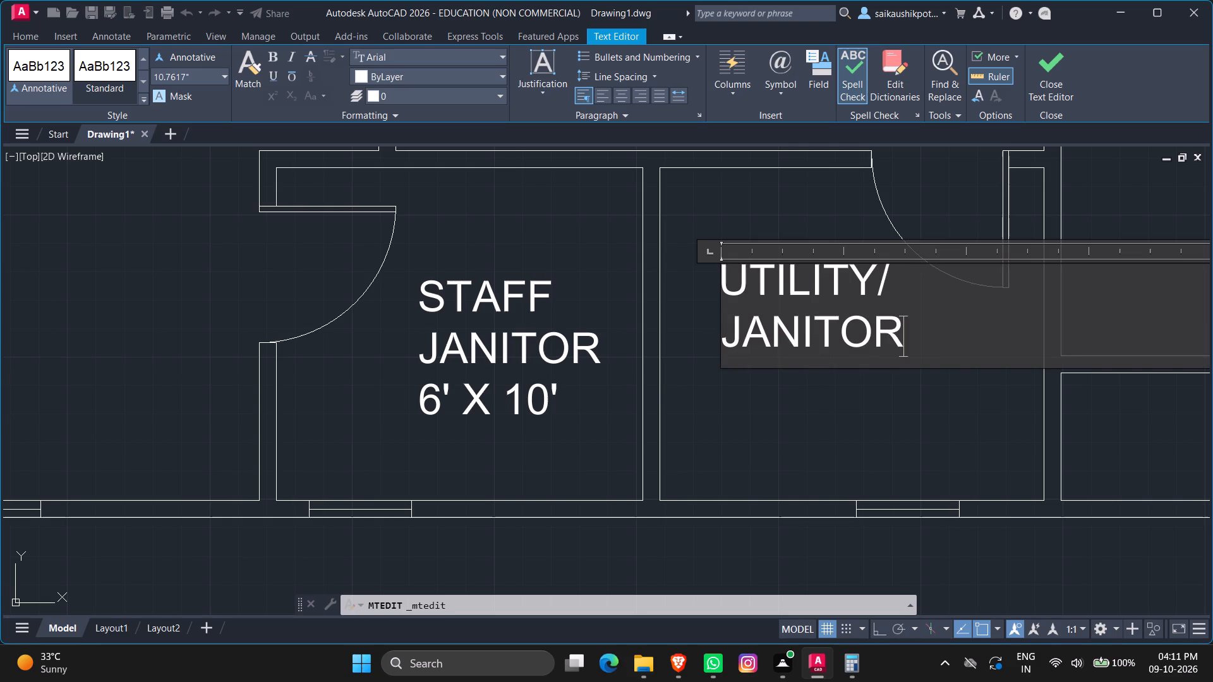
pyautogui.press('Return')
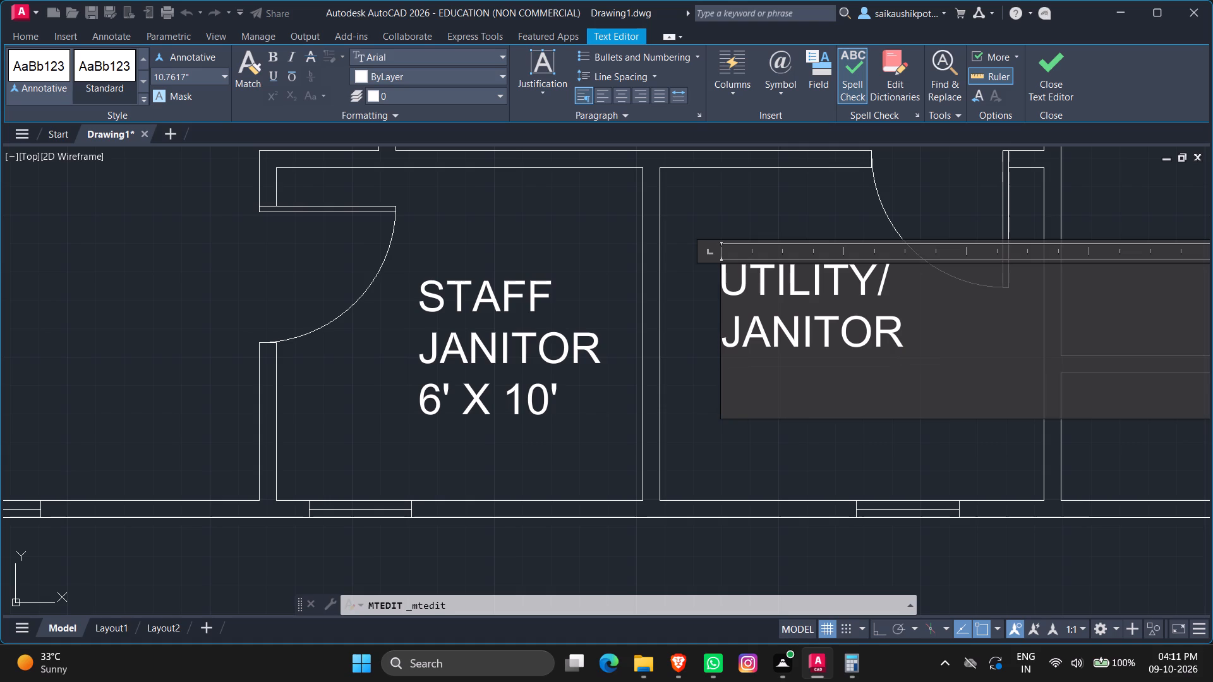
pyautogui.press('8')
pyautogui.press("'")
pyautogui.press('space')
pyautogui.write('X')
pyautogui.press('space')
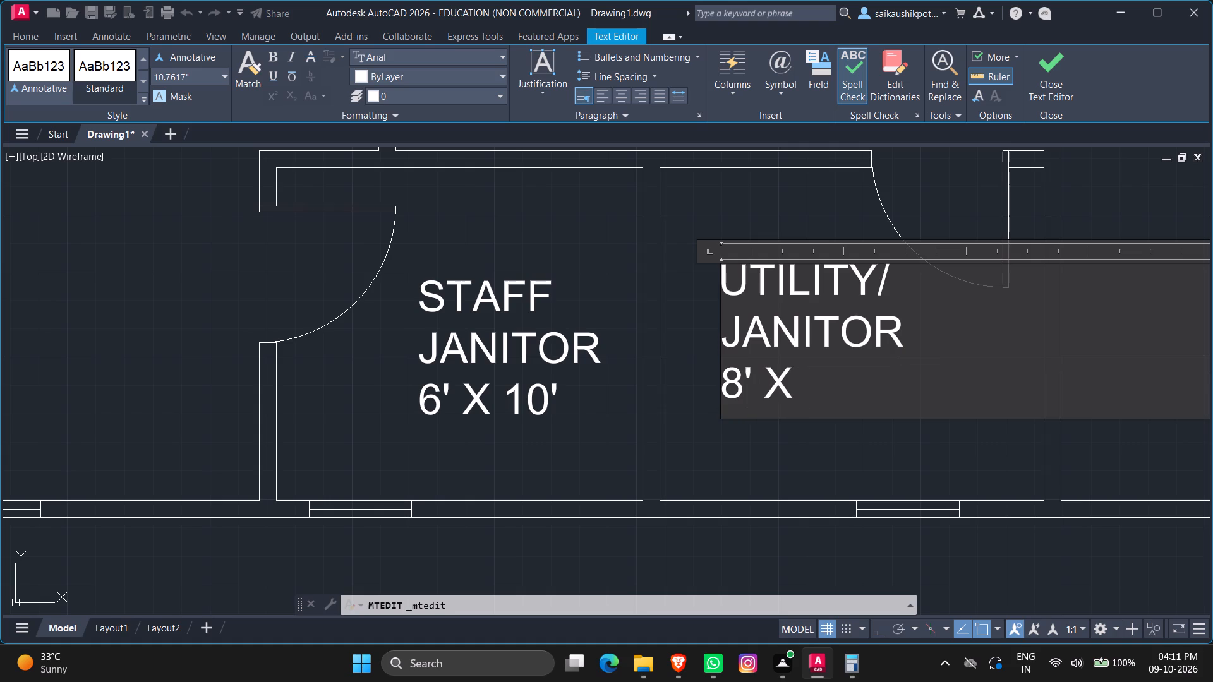
pyautogui.write("10'")
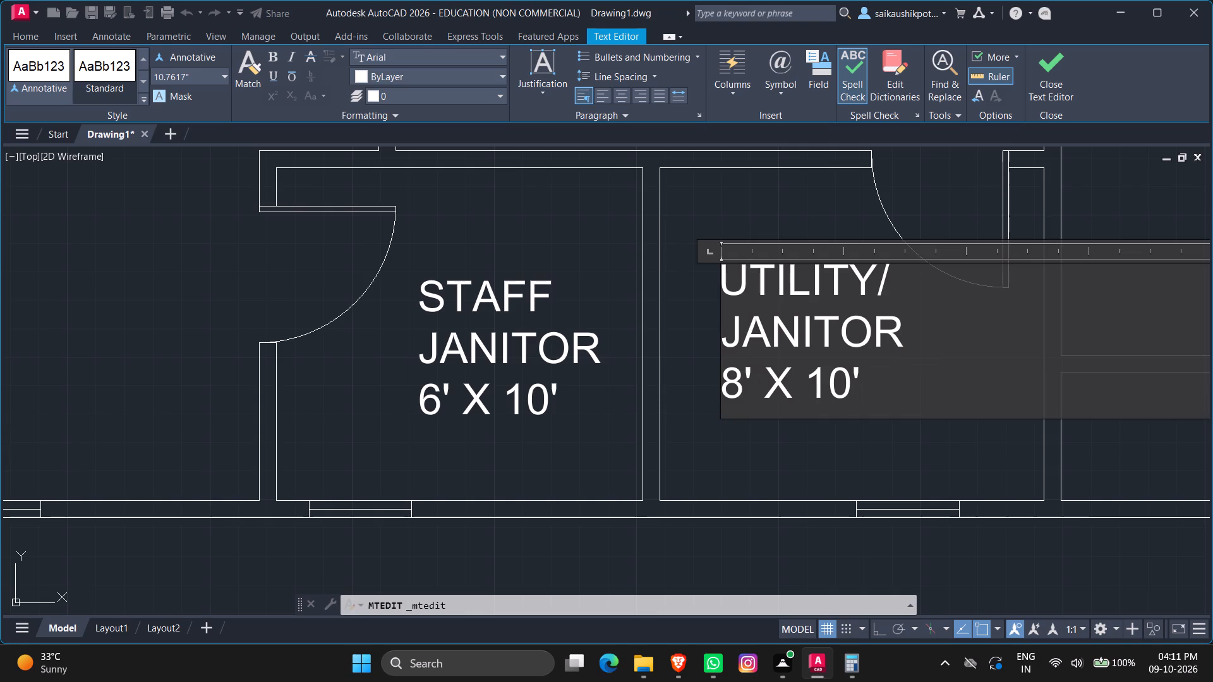
pyautogui.press('Escape')
pyautogui.press('Return')
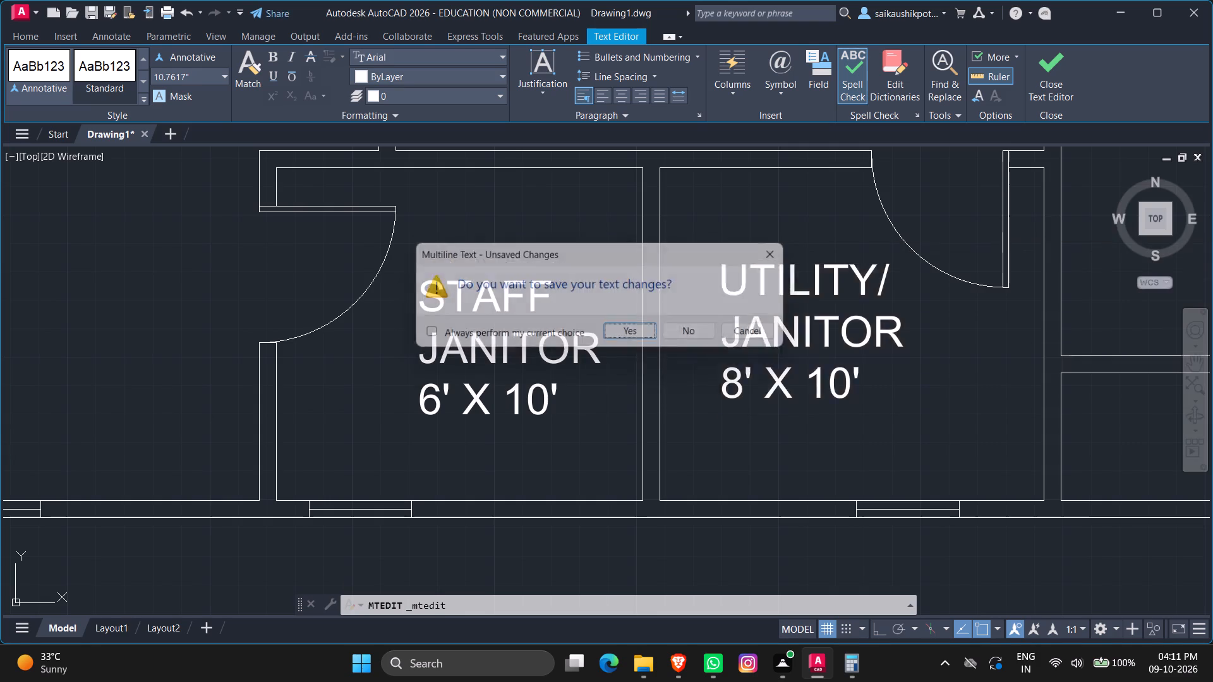
# Copy the ADMIN OFFICE label and paste it into the large hall east of the toilet and janitor rooms.
pyautogui.scroll(-1, 730, 280)
pyautogui.scroll(-3, 543, 363)
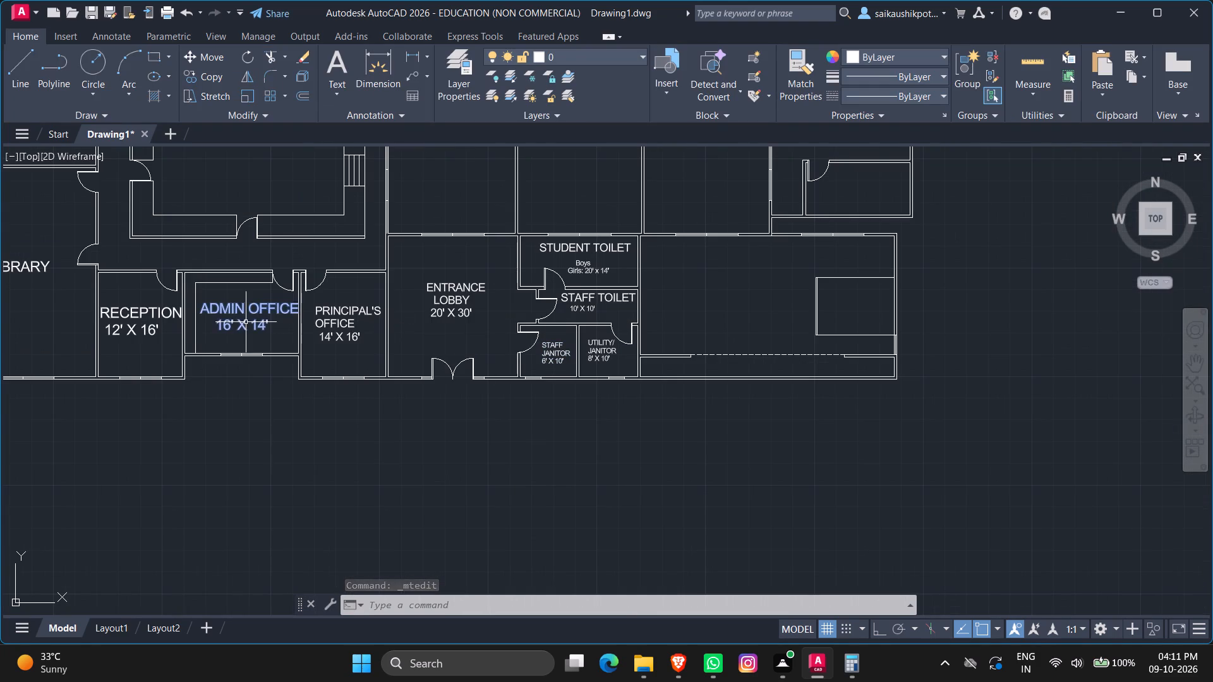
pyautogui.click(235, 315)
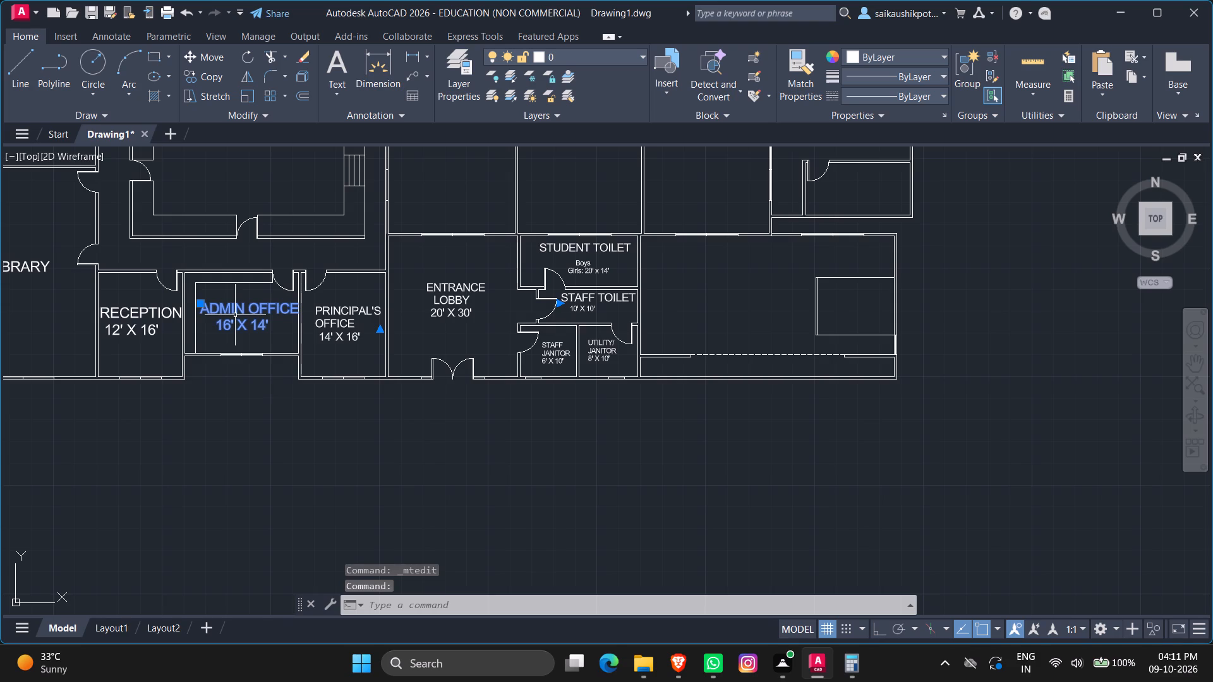
pyautogui.hotkey('ctrl', 'c')
pyautogui.hotkey('ctrl', 'v')
pyautogui.scroll(2, 666, 320)
pyautogui.click(714, 295)
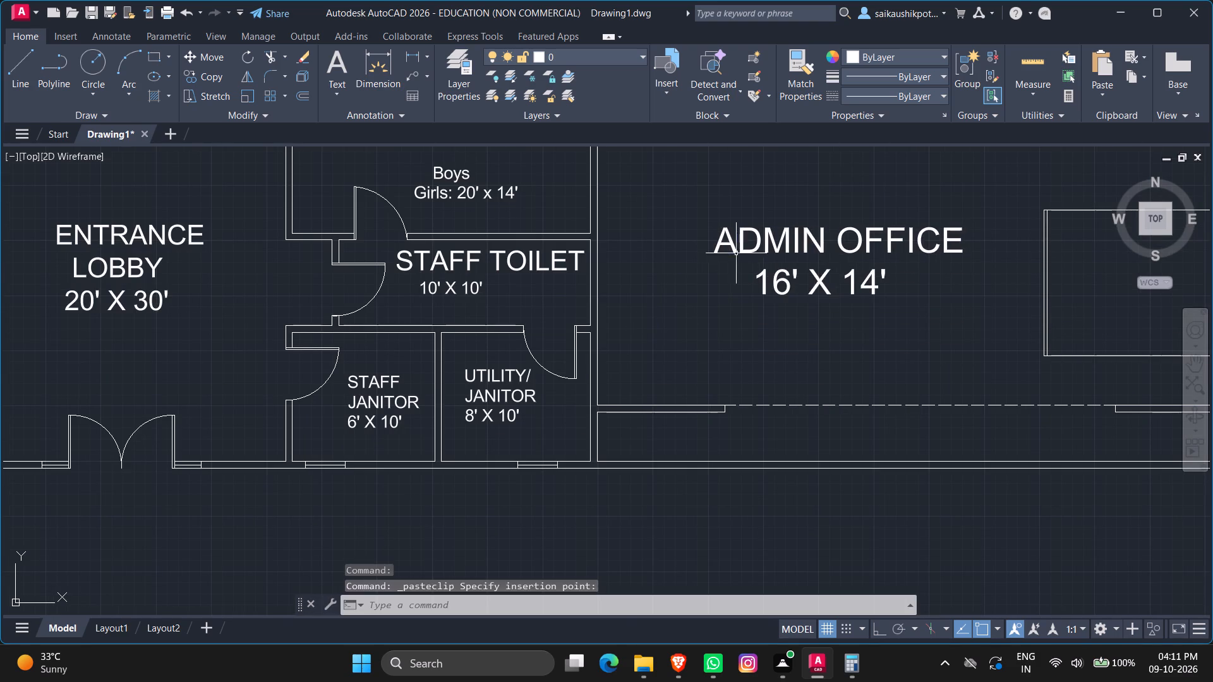
# Replace the pasted ADMIN OFFICE text in the large hall with two lines reading MULTI-PURPOSE and HALL.
pyautogui.doubleClick(739, 245)
pyautogui.hotkey('ctrl', 'a')
pyautogui.press('BackSpace')
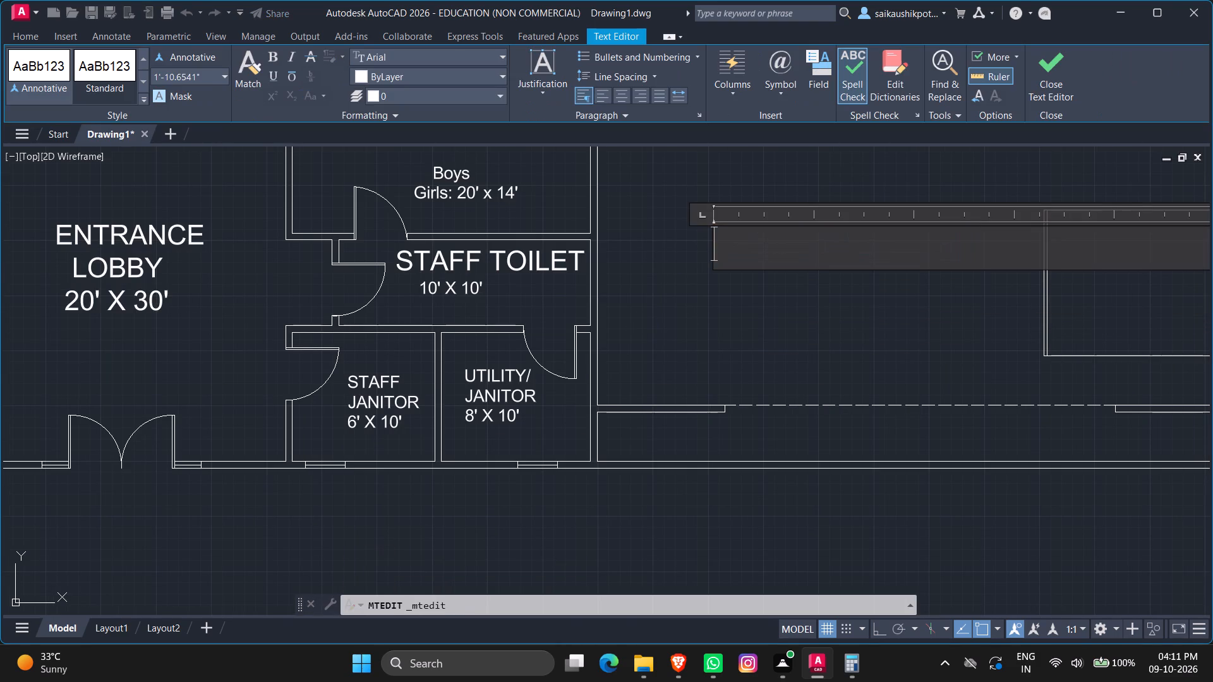
pyautogui.write('MULTIO')
pyautogui.press('BackSpace')
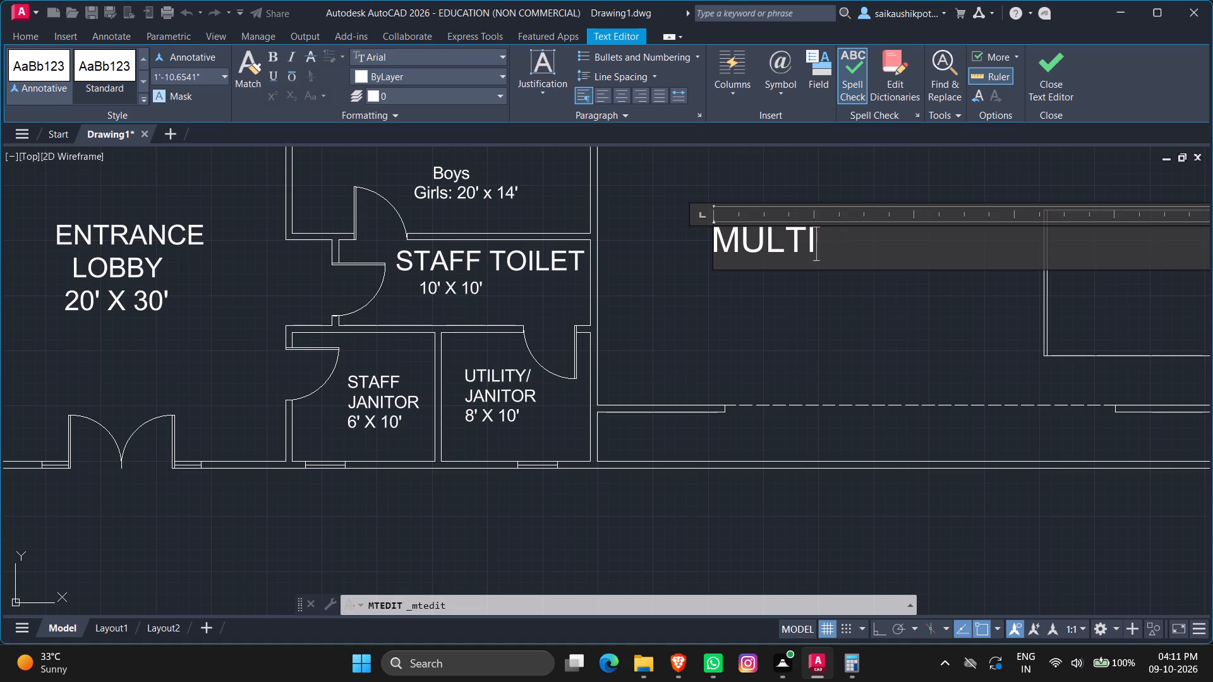
pyautogui.press('-')
pyautogui.write('PURPOSE')
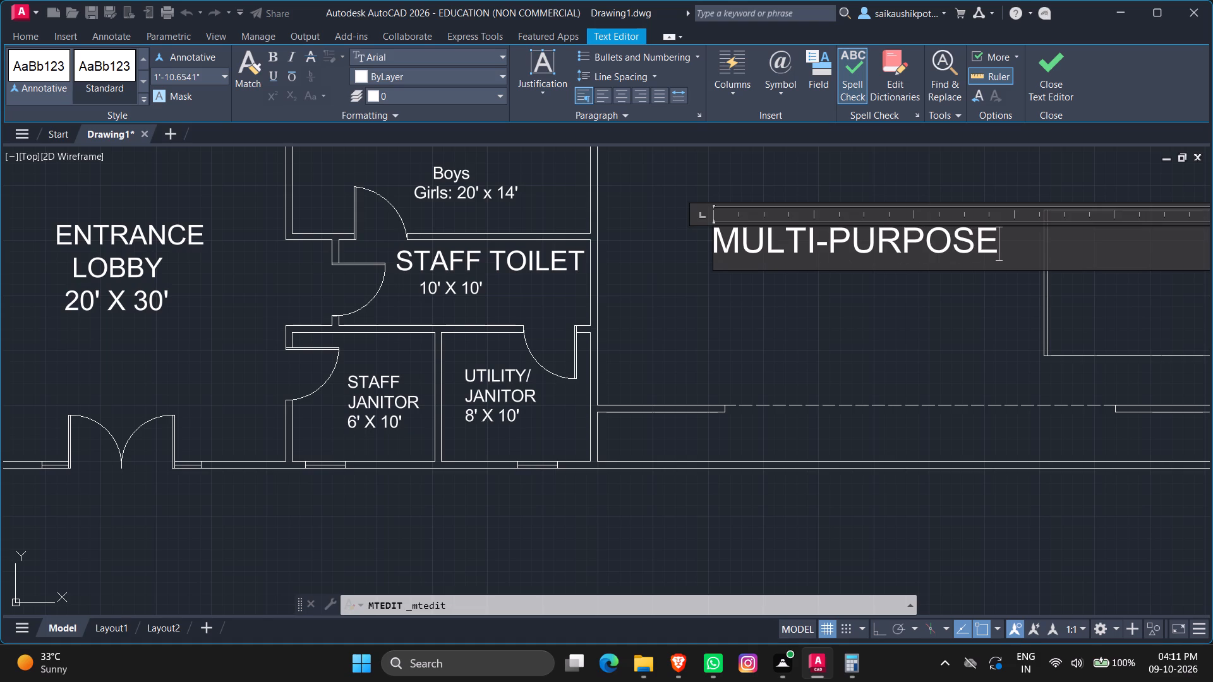
pyautogui.press('Return')
pyautogui.write('HALL')
# Indent the word HALL with nine spaces so it sits centred beneath MULTI-PURPOSE, and save the text changes.
pyautogui.press('Left')
pyautogui.press('Left')
pyautogui.press('Left')
pyautogui.press('Left')
pyautogui.press('Left')
pyautogui.press('space')
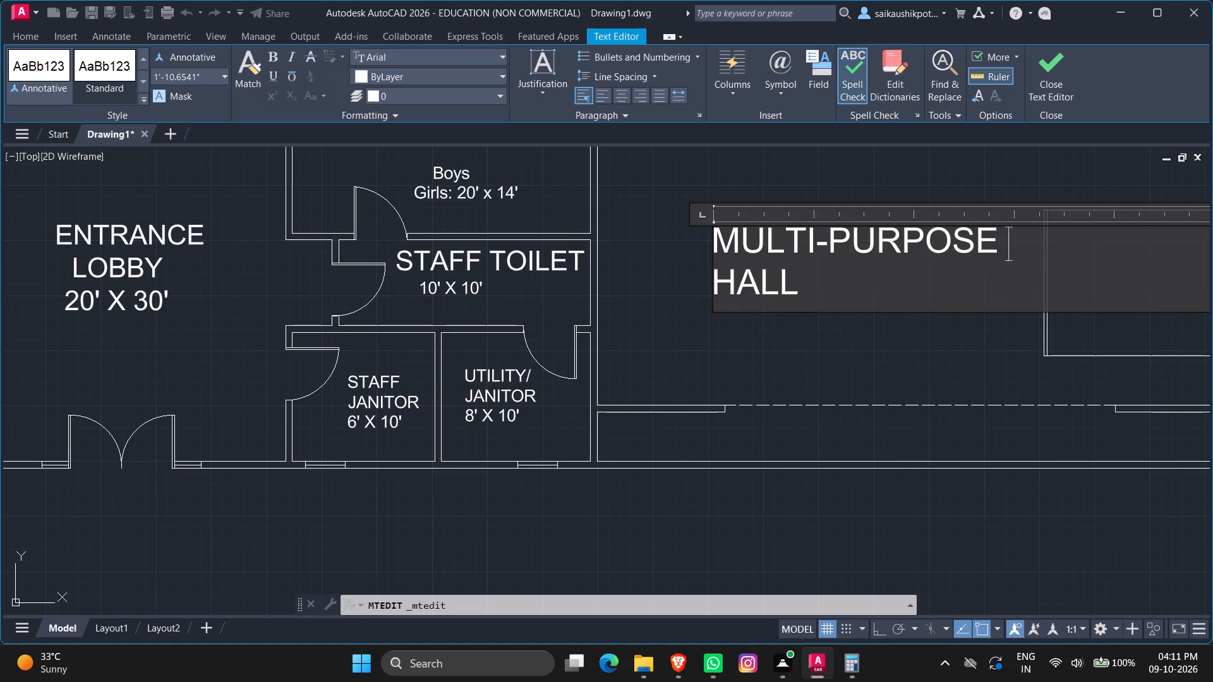
pyautogui.press('Down')
pyautogui.press('Left')
pyautogui.press('Left')
pyautogui.press('Left')
pyautogui.press('Left')
pyautogui.press('Left')
pyautogui.press('Right')
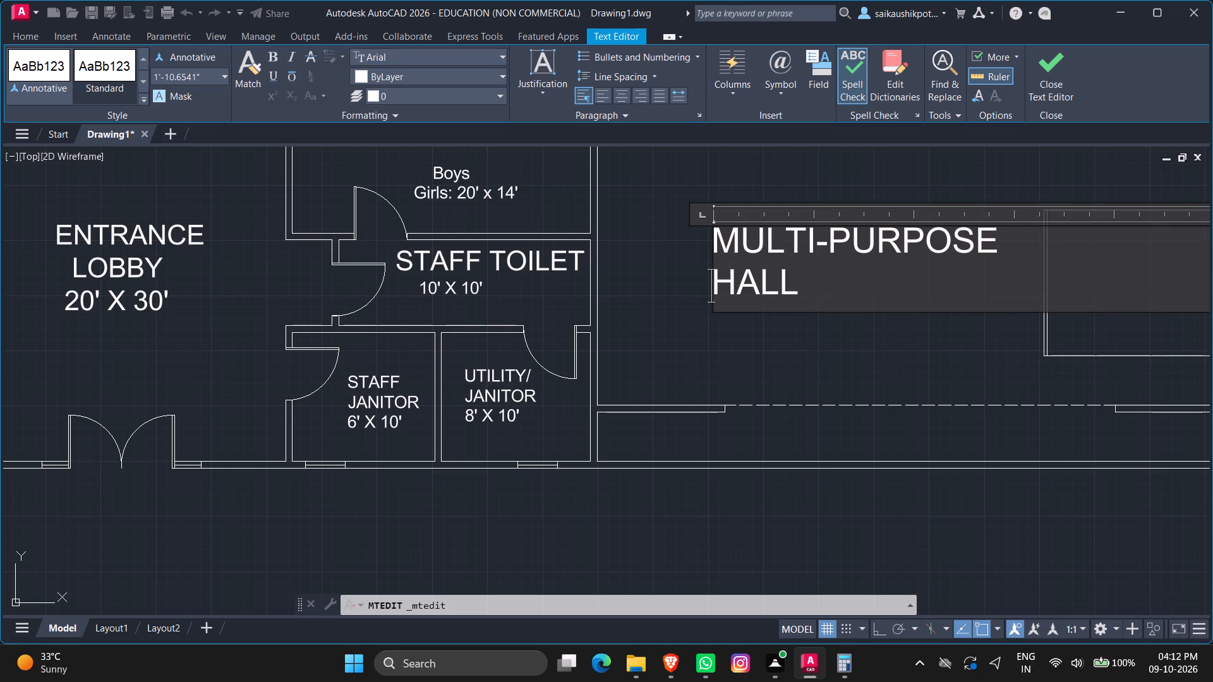
pyautogui.press('space')
pyautogui.press('space')
pyautogui.press('space')
pyautogui.press('space')
pyautogui.press('space')
pyautogui.press('space')
pyautogui.press('space')
pyautogui.press('space')
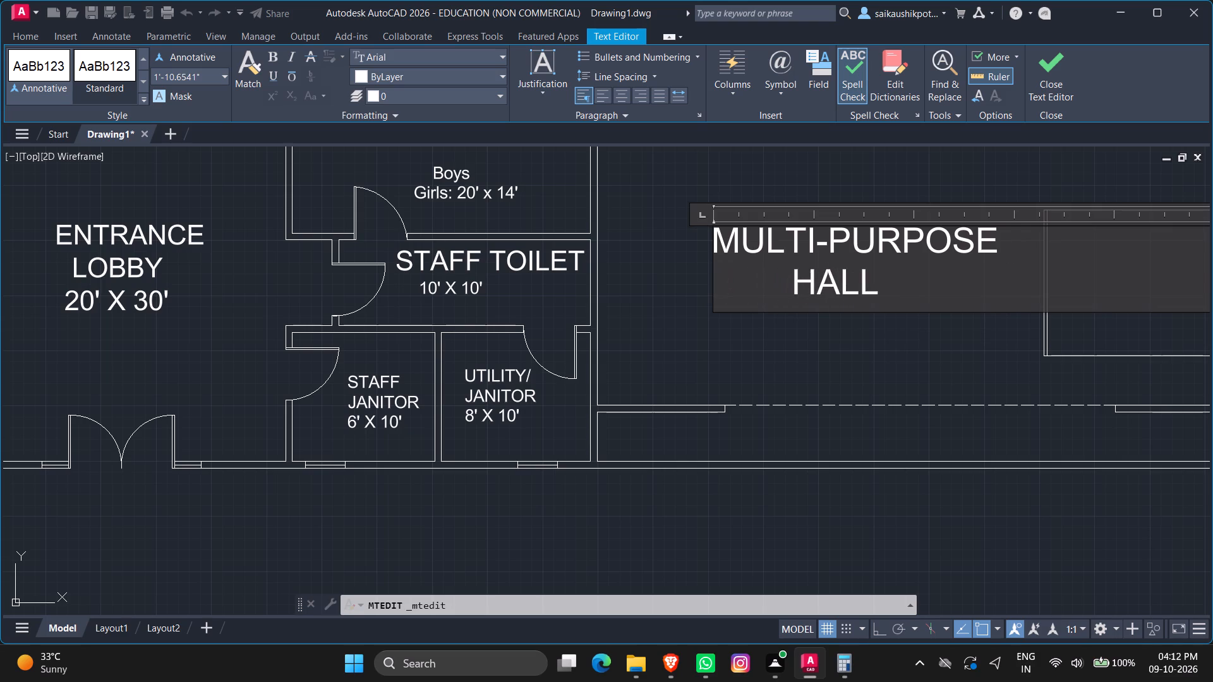
pyautogui.press('space')
pyautogui.press('Escape')
pyautogui.press('Return')
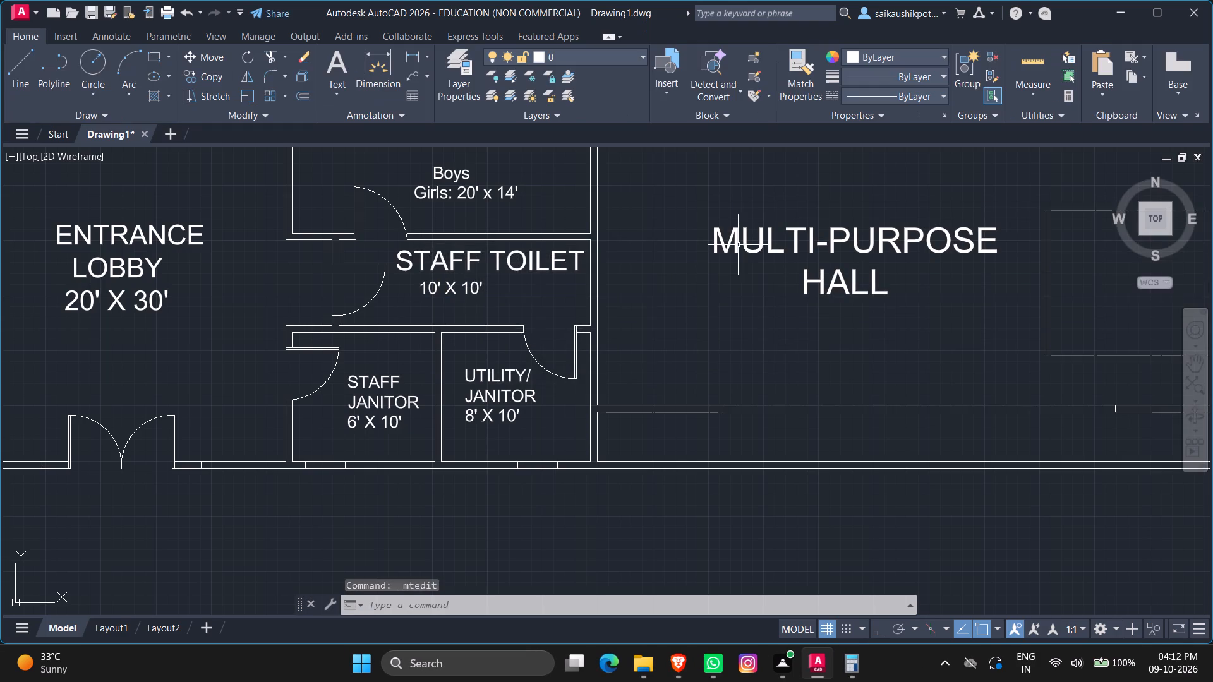
# Copy the UTILITY/ JANITOR label and paste it into the small room at the east side of the multi-purpose hall.
pyautogui.scroll(-1, 738, 245)
pyautogui.scroll(-3, 646, 377)
pyautogui.scroll(1, 716, 320)
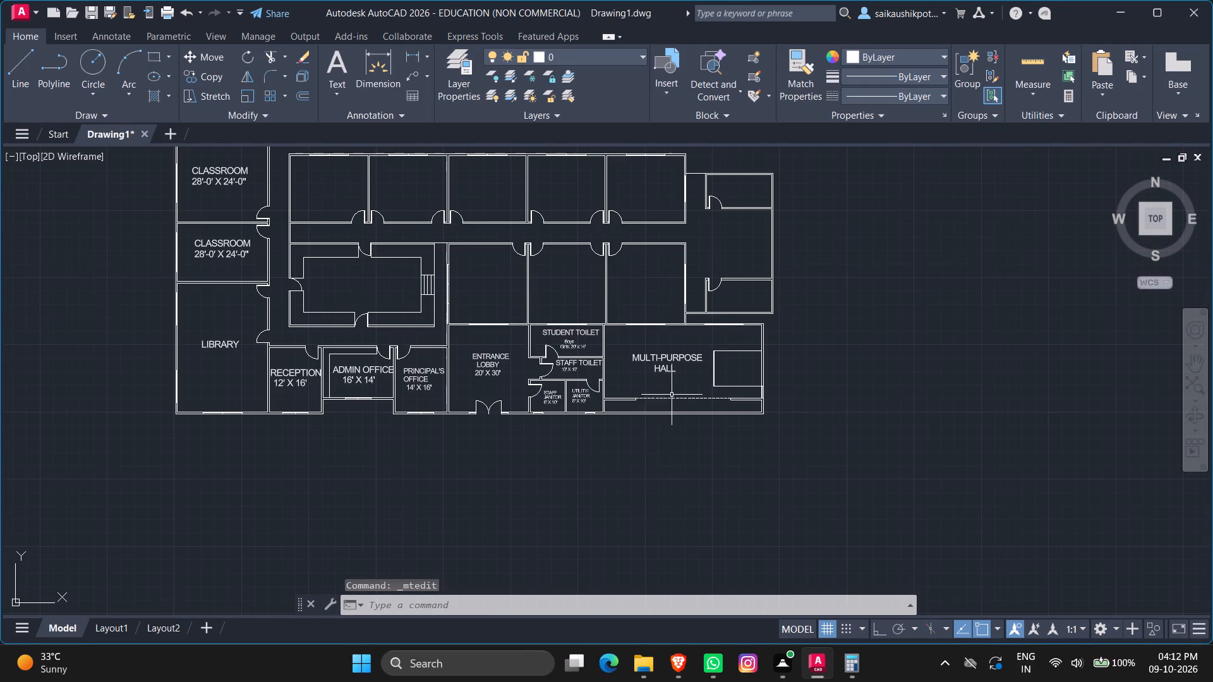
pyautogui.scroll(2, 704, 424)
pyautogui.click(375, 340)
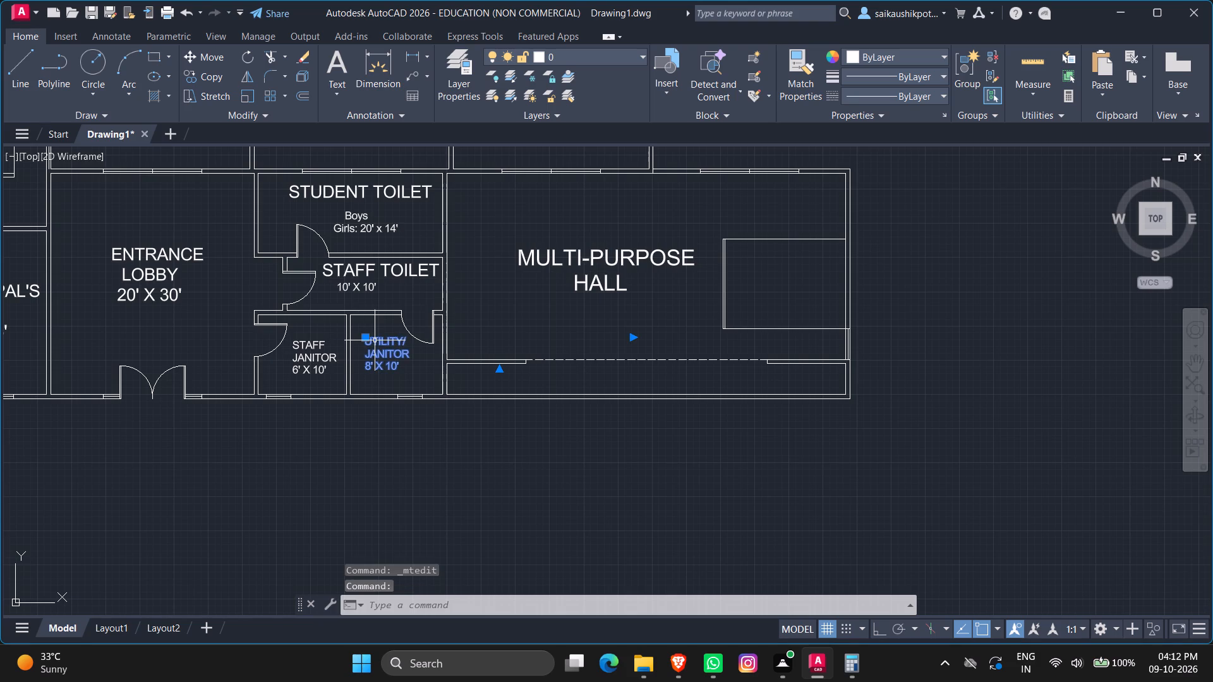
pyautogui.hotkey('ctrl', 'c')
pyautogui.hotkey('ctrl', 'v')
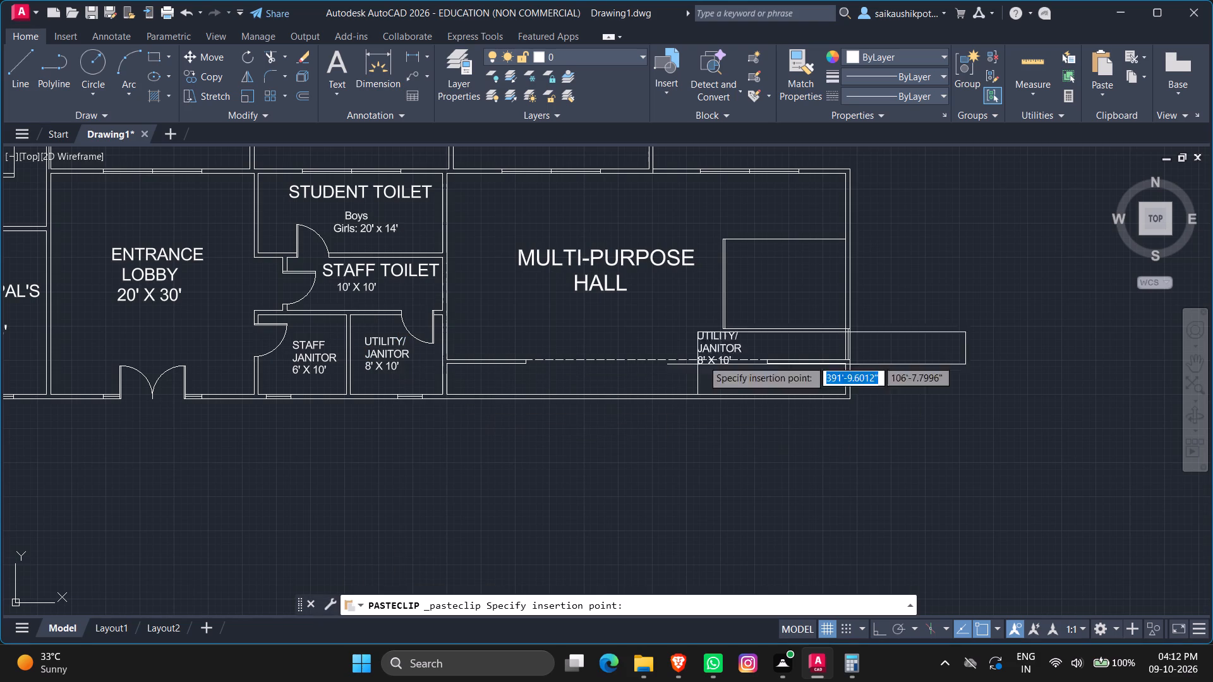
pyautogui.scroll(2, 764, 297)
pyautogui.click(764, 297)
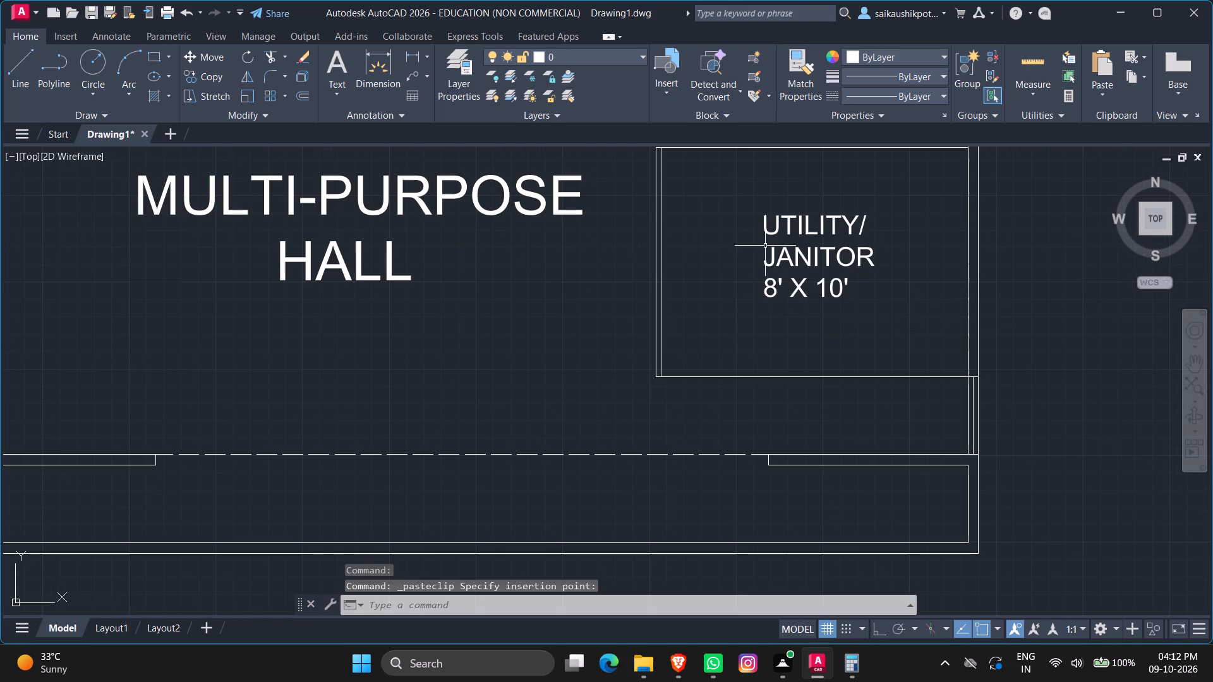
# Replace the pasted label's text in the hall's small east room with STORAGE.
pyautogui.doubleClick(770, 227)
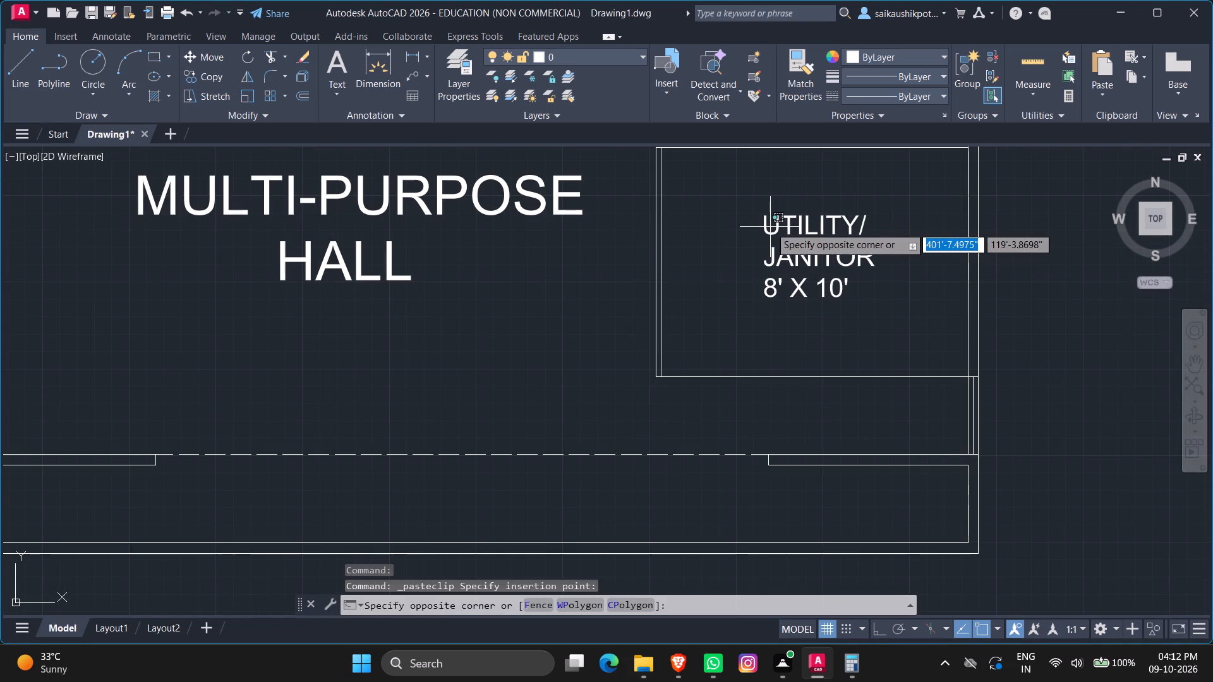
pyautogui.tripleClick(768, 228)
pyautogui.click(768, 228)
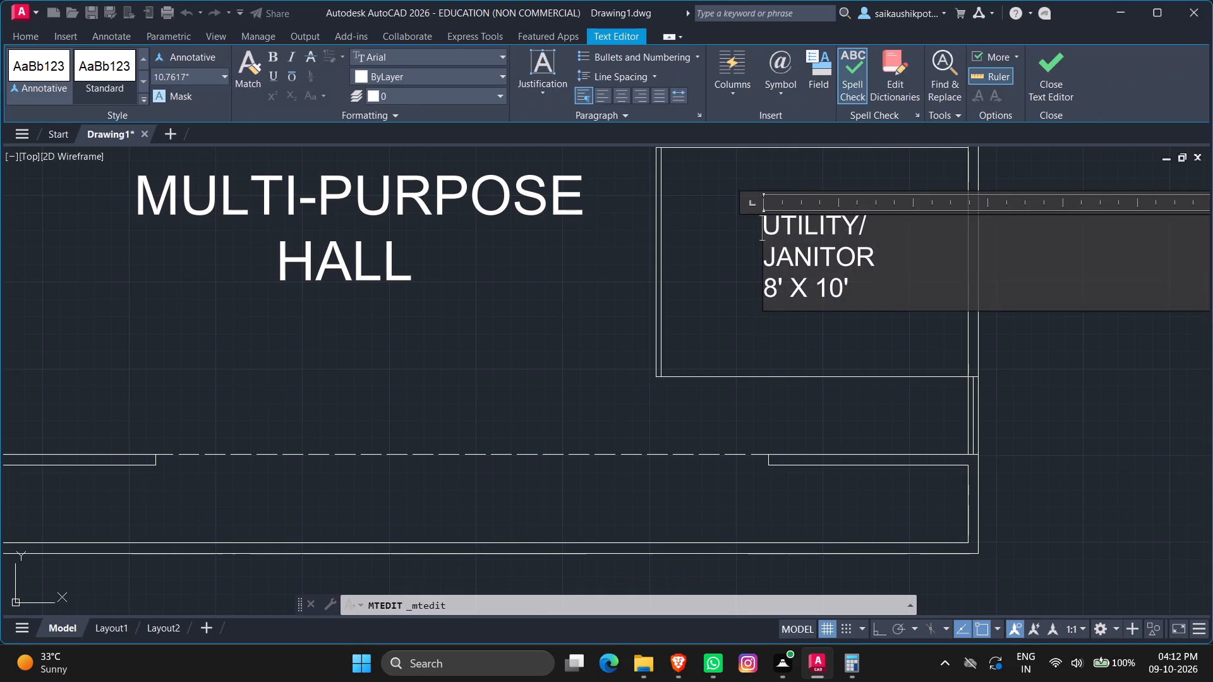
pyautogui.hotkey('ctrl', 'a')
pyautogui.press('BackSpace')
pyautogui.write('STORAGE')
pyautogui.press('Escape')
pyautogui.press('Return')
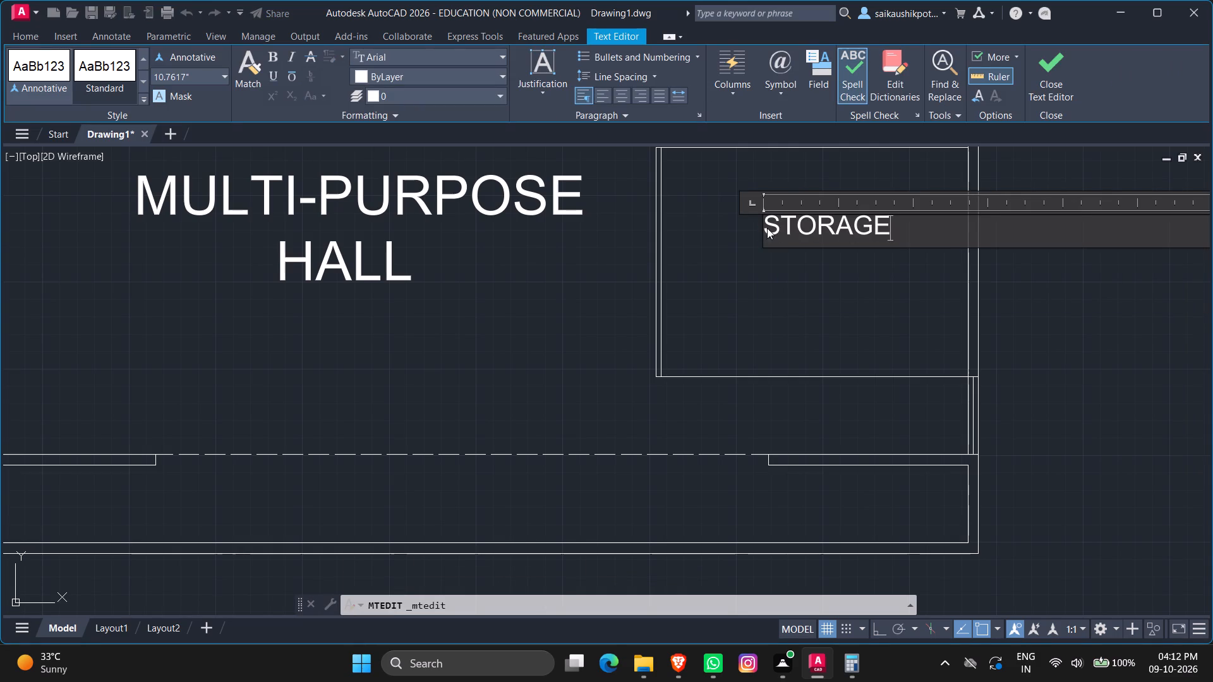
# Move the STORAGE label about 2' down and slightly west, toward the middle of its room.
pyautogui.click(774, 225)
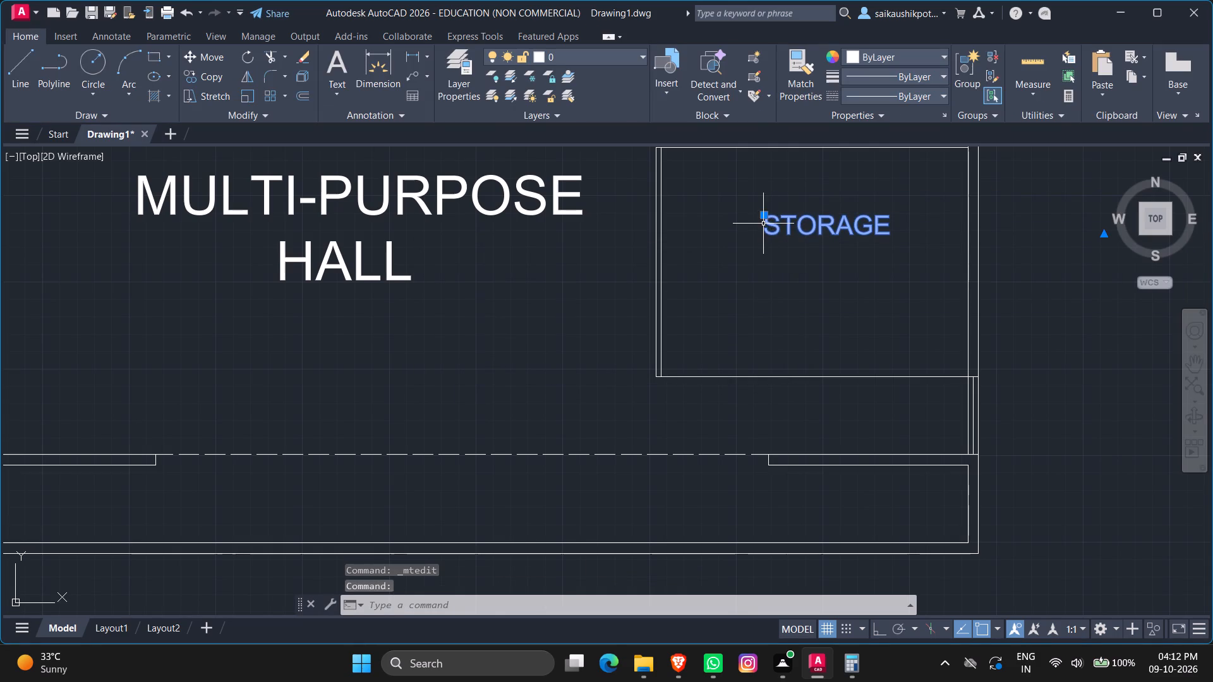
pyautogui.click(763, 218)
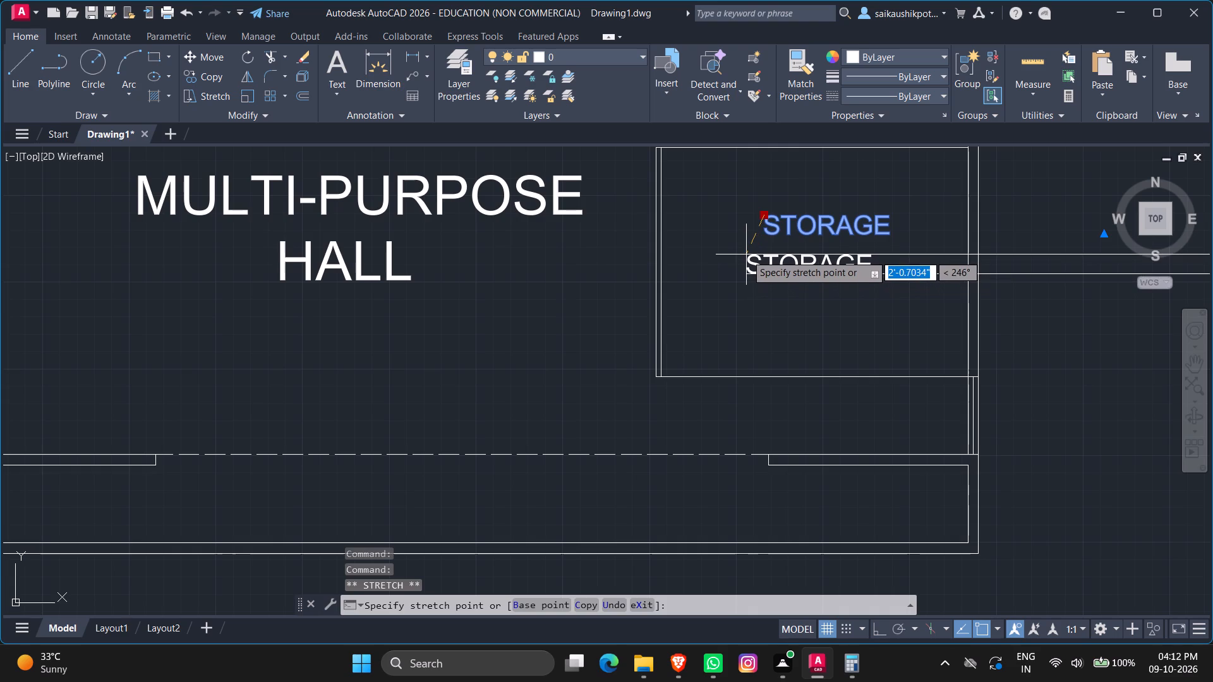
pyautogui.click(746, 254)
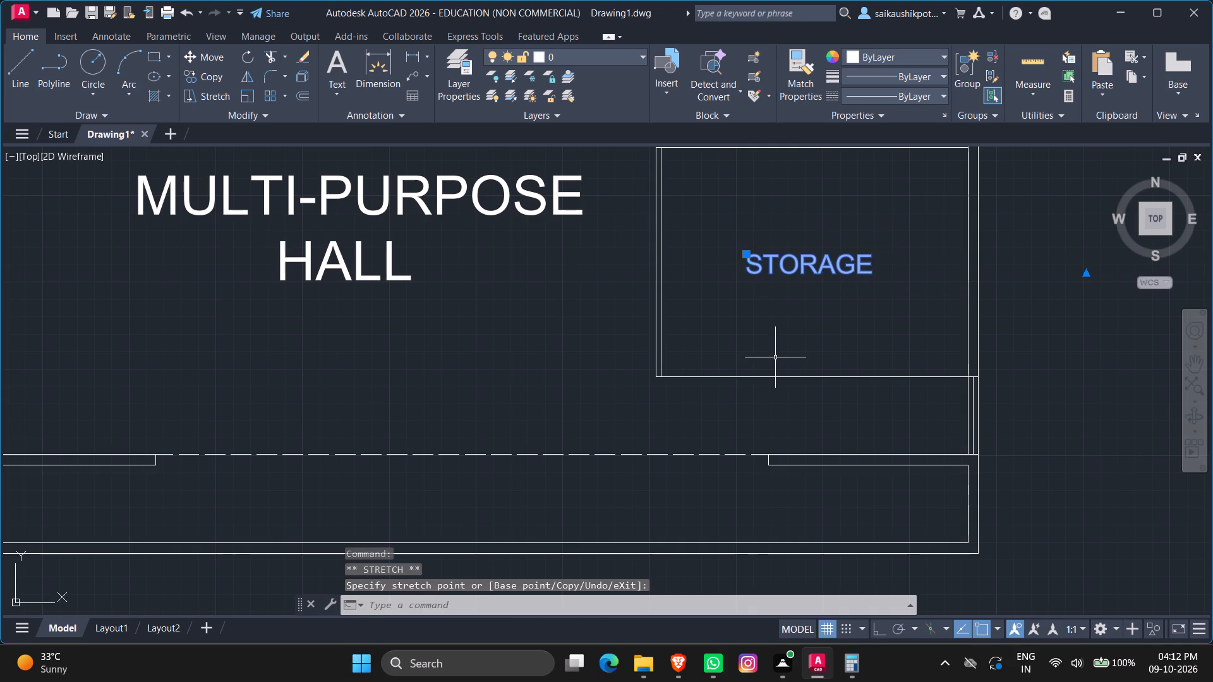
pyautogui.press('Escape')
# Scale up the STORAGE label freehand from a base point at its first letter, keeping it within the room.
pyautogui.click(767, 260)
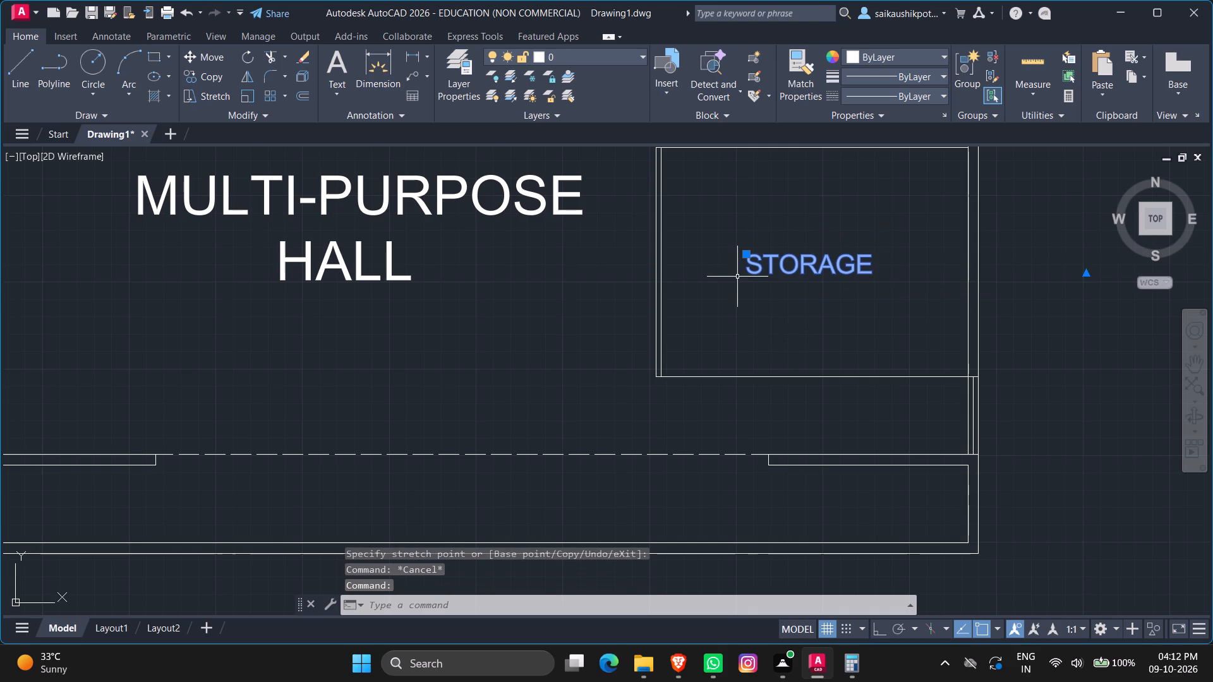
pyautogui.write('SC')
pyautogui.press('Return')
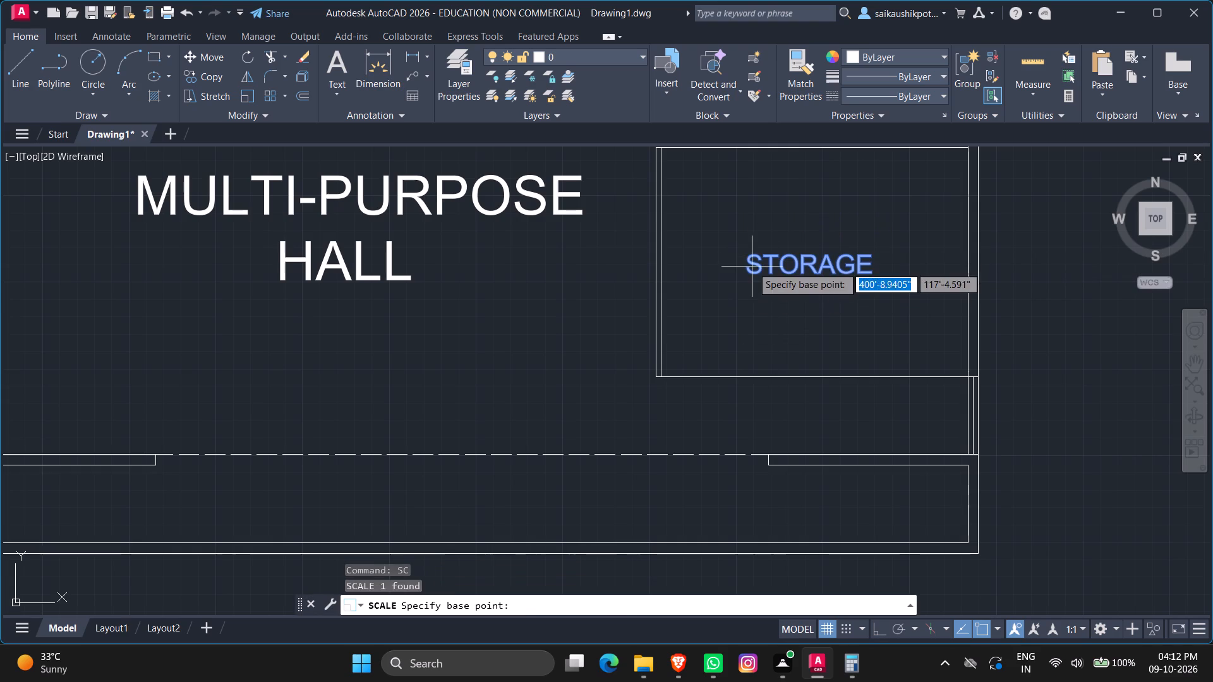
pyautogui.click(754, 266)
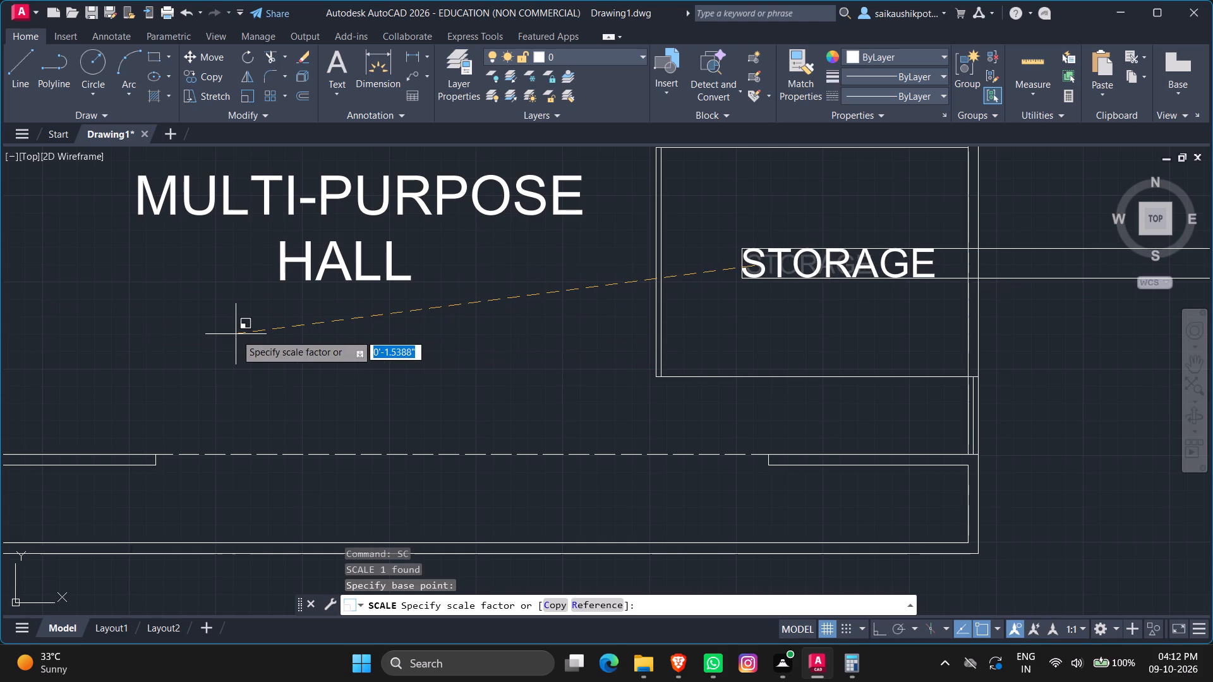
pyautogui.click(185, 342)
pyautogui.scroll(1, 738, 256)
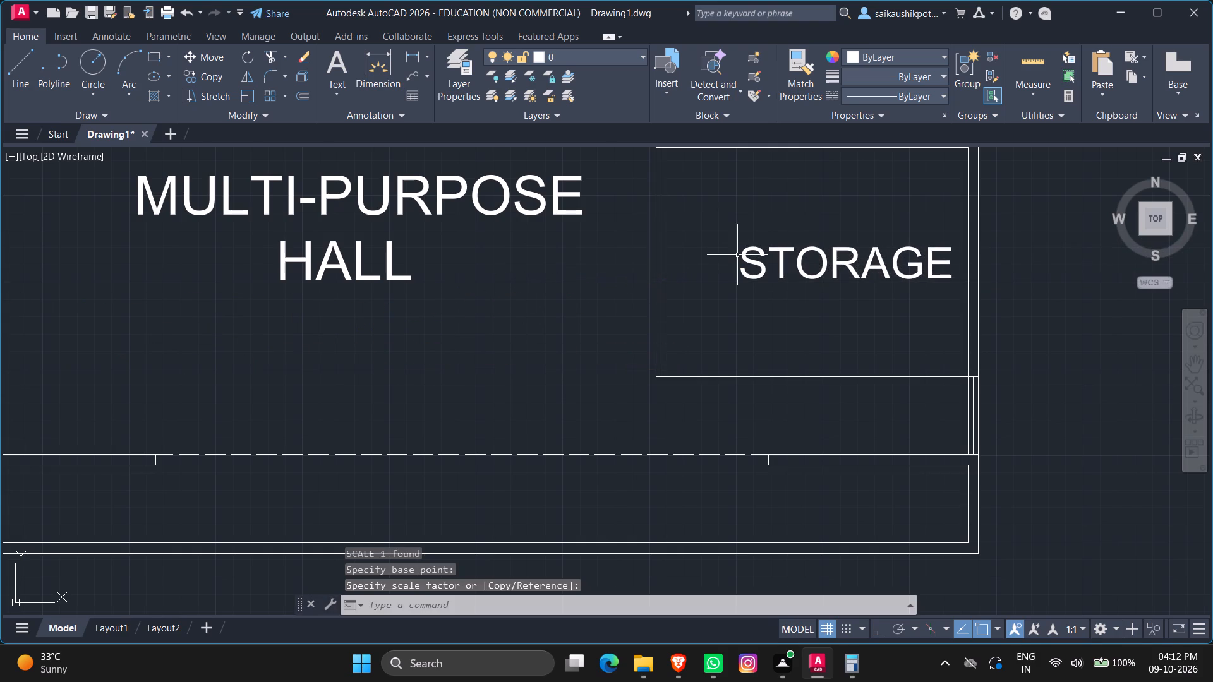
# Move the STORAGE label just under 2' west and slightly up, toward the middle of its room.
pyautogui.click(750, 263)
pyautogui.click(740, 240)
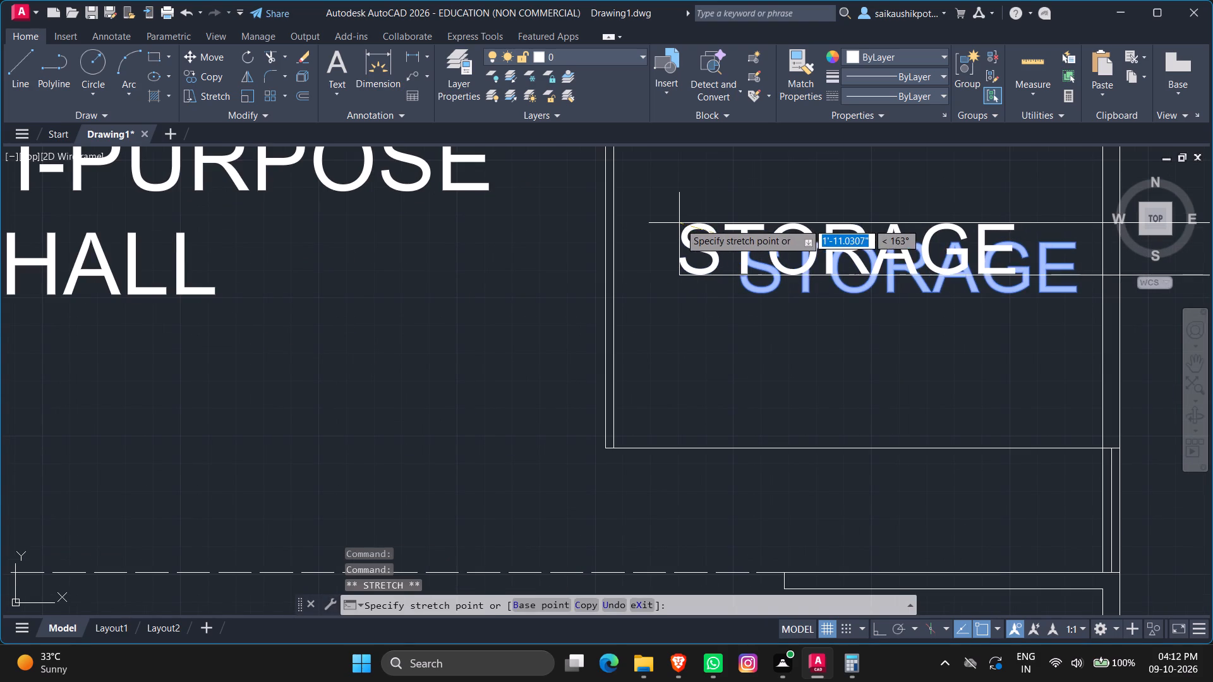
pyautogui.click(687, 226)
pyautogui.scroll(-2, 692, 253)
pyautogui.press('Escape')
pyautogui.press('Escape')
pyautogui.scroll(-2, 701, 354)
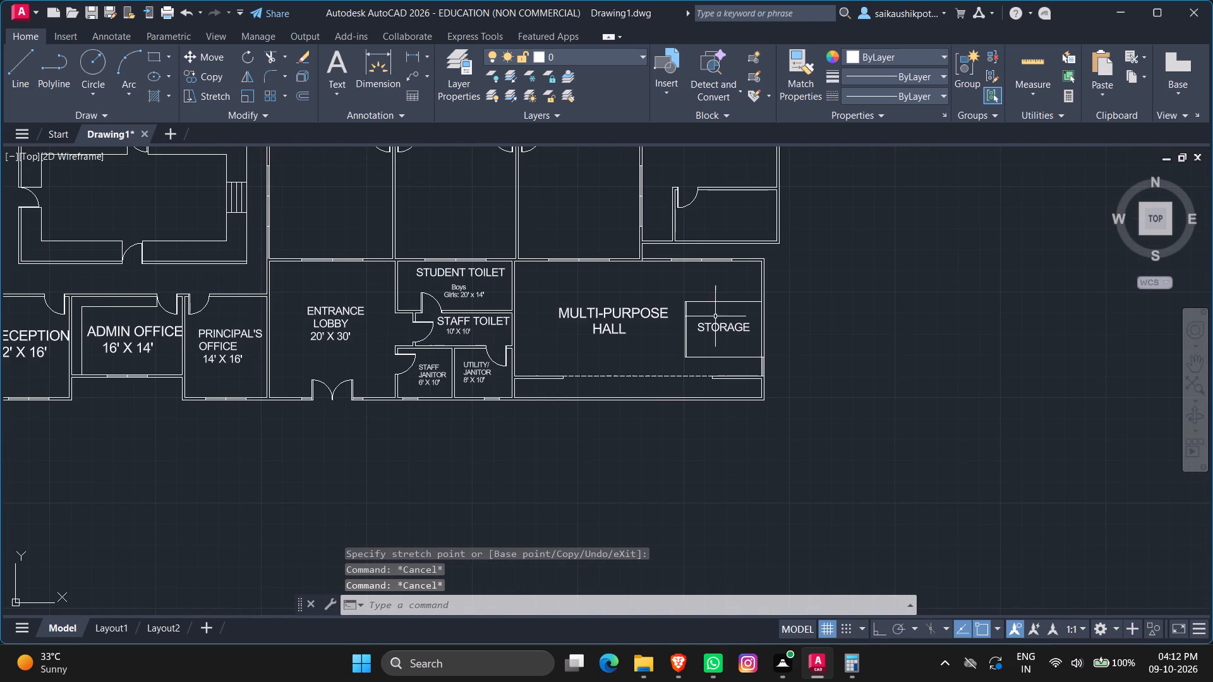
# Copy the STORAGE label and paste it into the narrow strip room along the multi-purpose hall's south side.
pyautogui.click(715, 330)
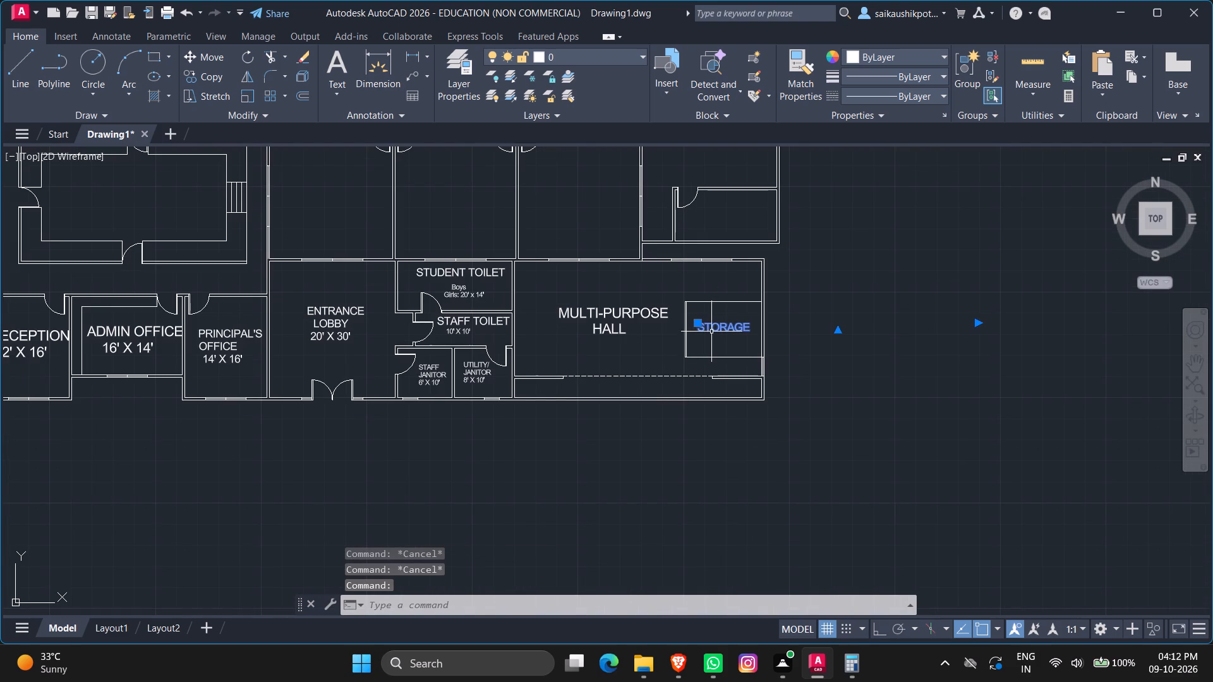
pyautogui.hotkey('ctrl', 'c')
pyautogui.hotkey('ctrl', 'v')
pyautogui.scroll(1, 570, 415)
pyautogui.scroll(1, 624, 375)
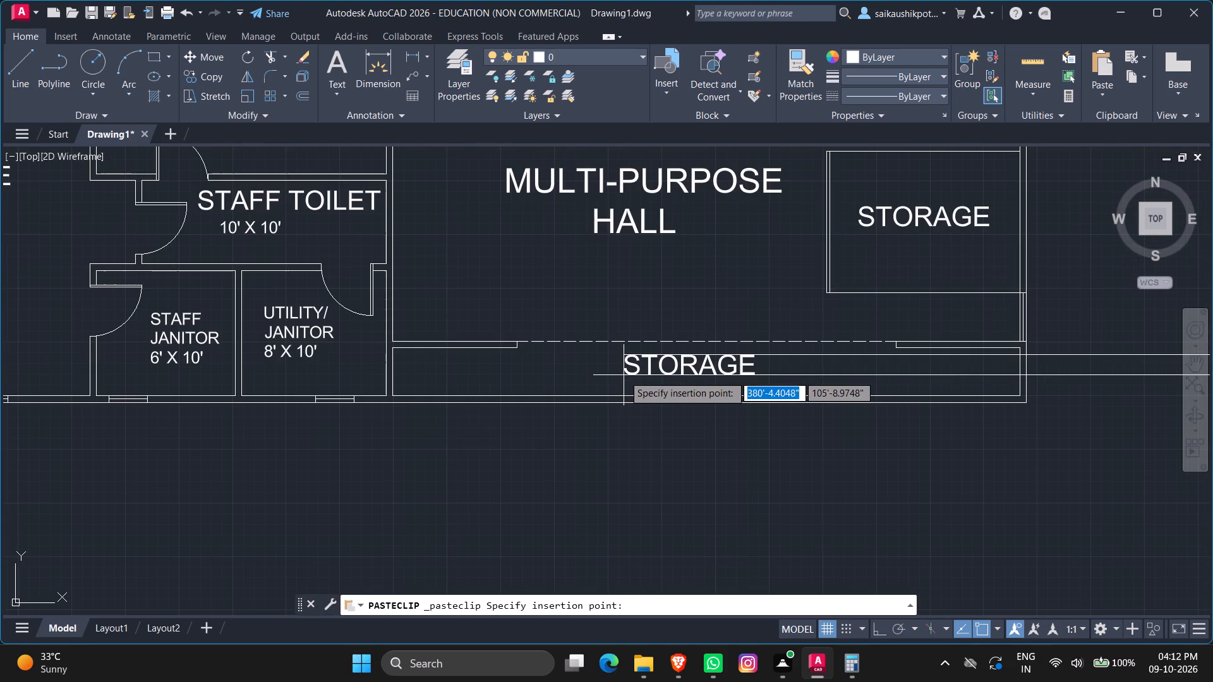
pyautogui.scroll(1, 624, 375)
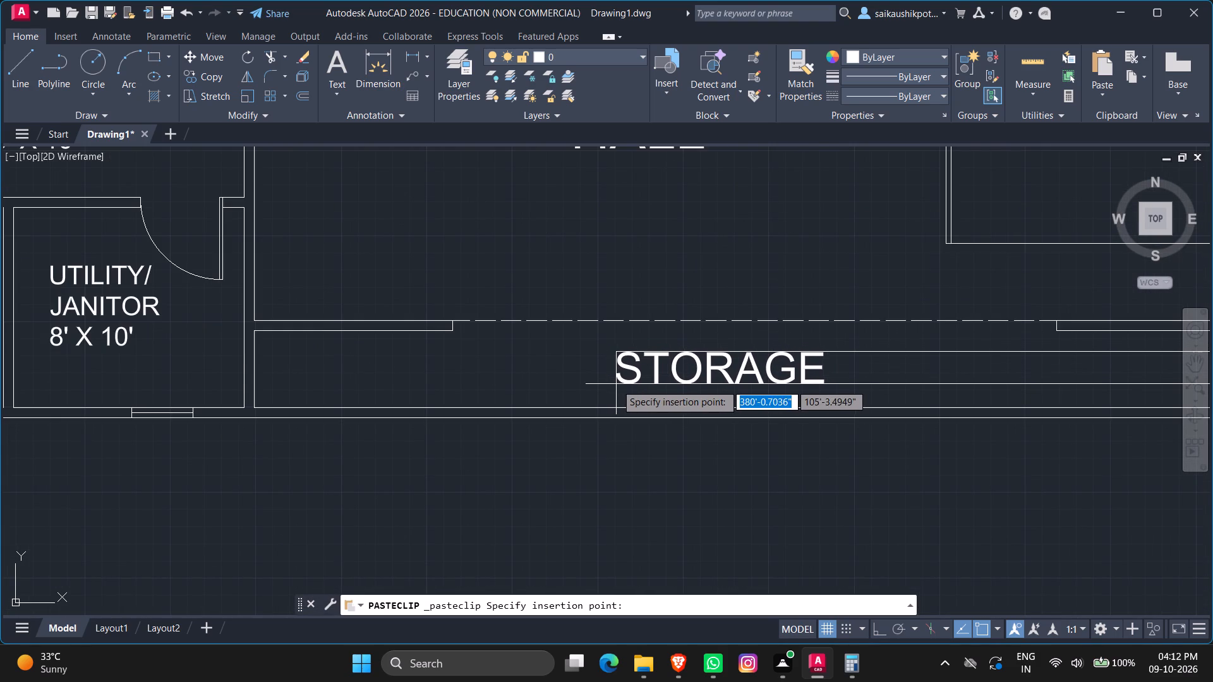
pyautogui.click(629, 381)
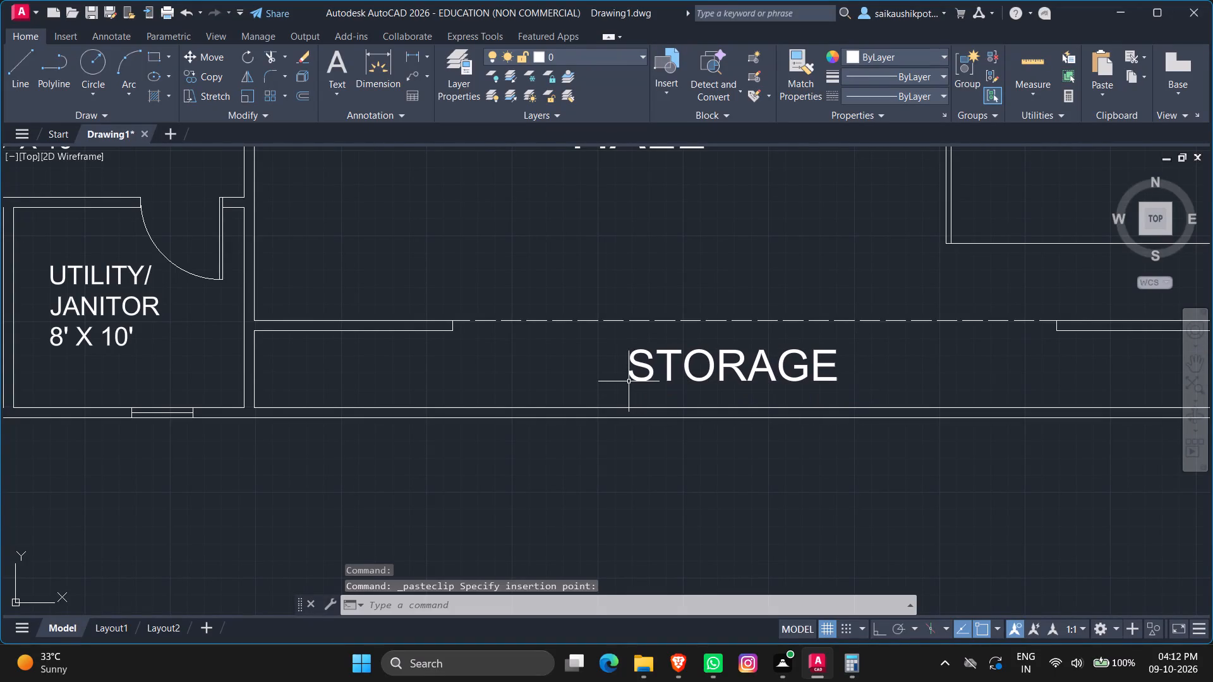
pyautogui.press('Escape')
pyautogui.scroll(-3, 593, 427)
pyautogui.press('Escape')
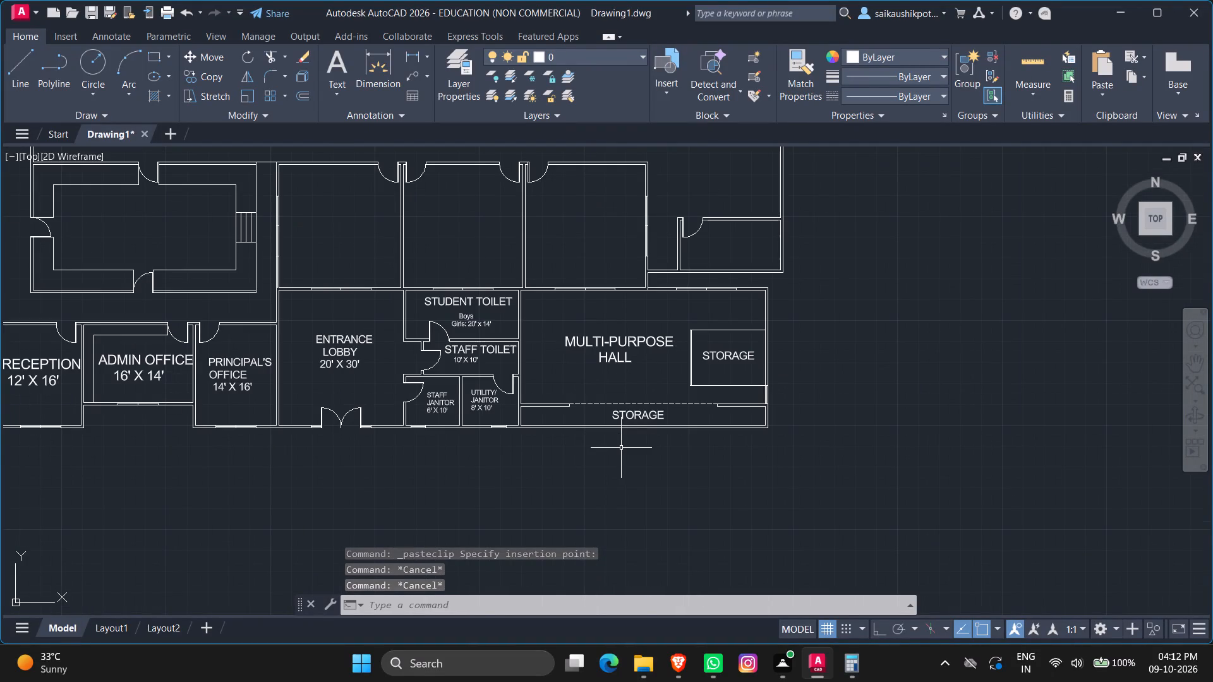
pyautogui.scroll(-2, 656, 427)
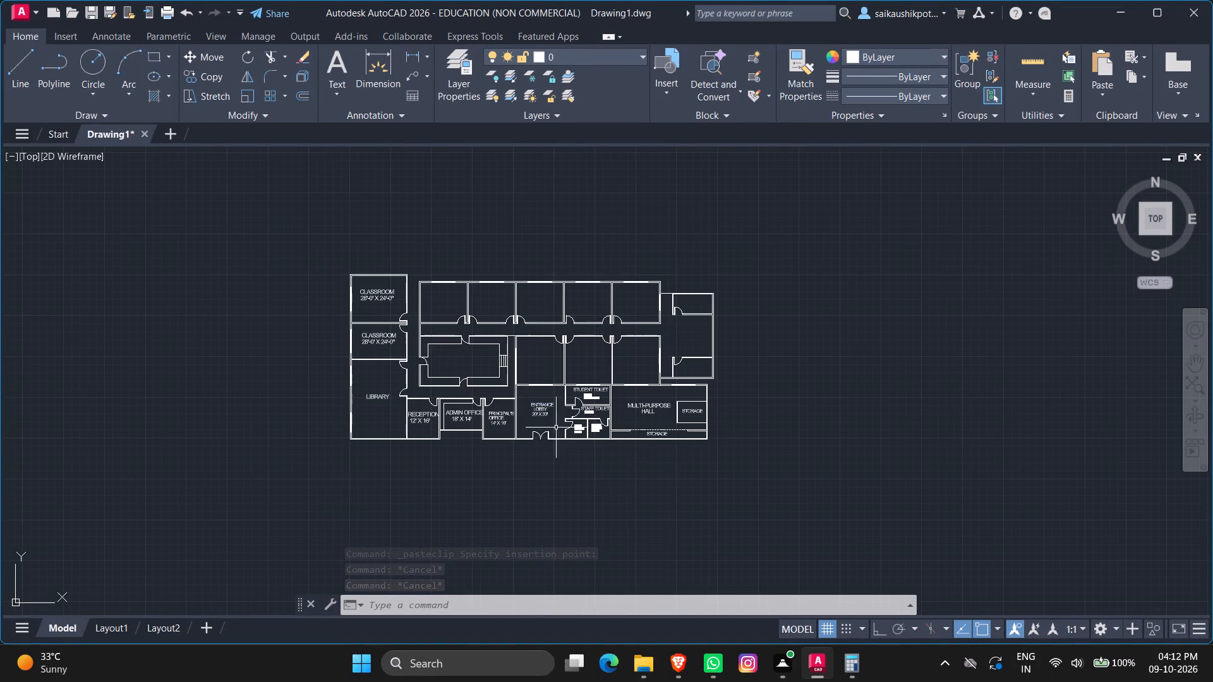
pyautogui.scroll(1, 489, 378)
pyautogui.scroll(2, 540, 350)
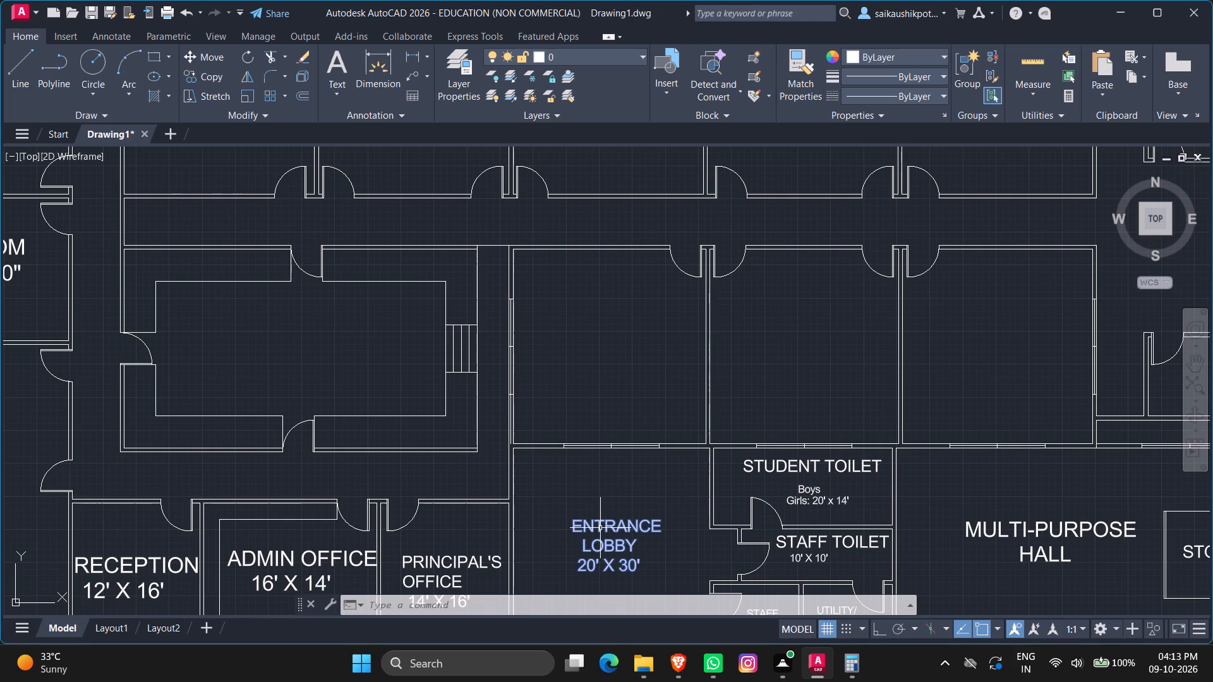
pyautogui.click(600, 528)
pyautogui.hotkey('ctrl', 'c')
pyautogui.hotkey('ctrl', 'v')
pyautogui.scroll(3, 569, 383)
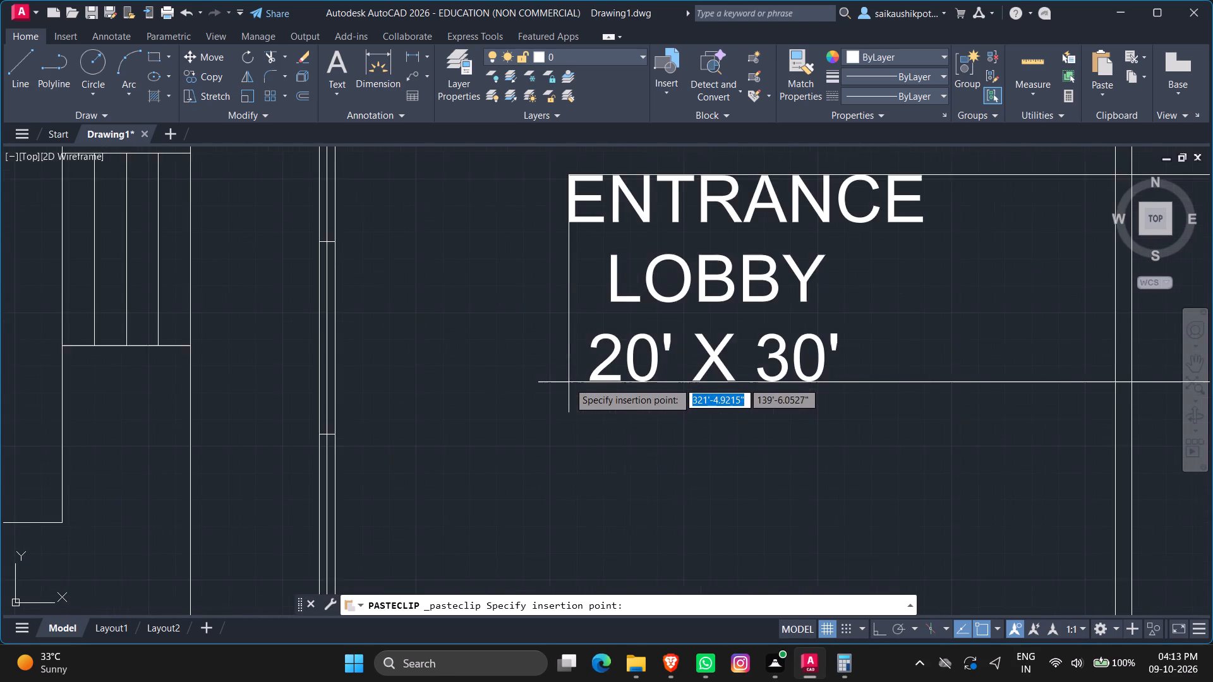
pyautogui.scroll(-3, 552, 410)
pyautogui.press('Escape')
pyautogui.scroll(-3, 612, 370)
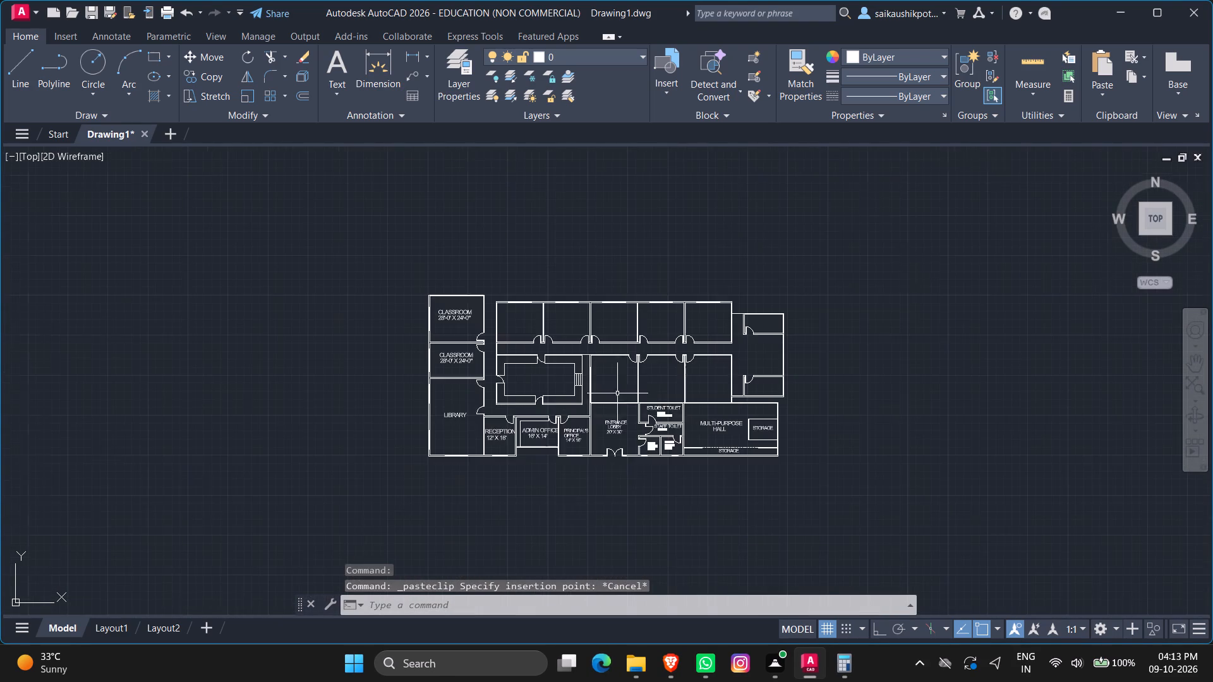
# Copy the ADMIN OFFICE label and paste it into the empty room directly north of the entrance lobby.
pyautogui.scroll(2, 577, 434)
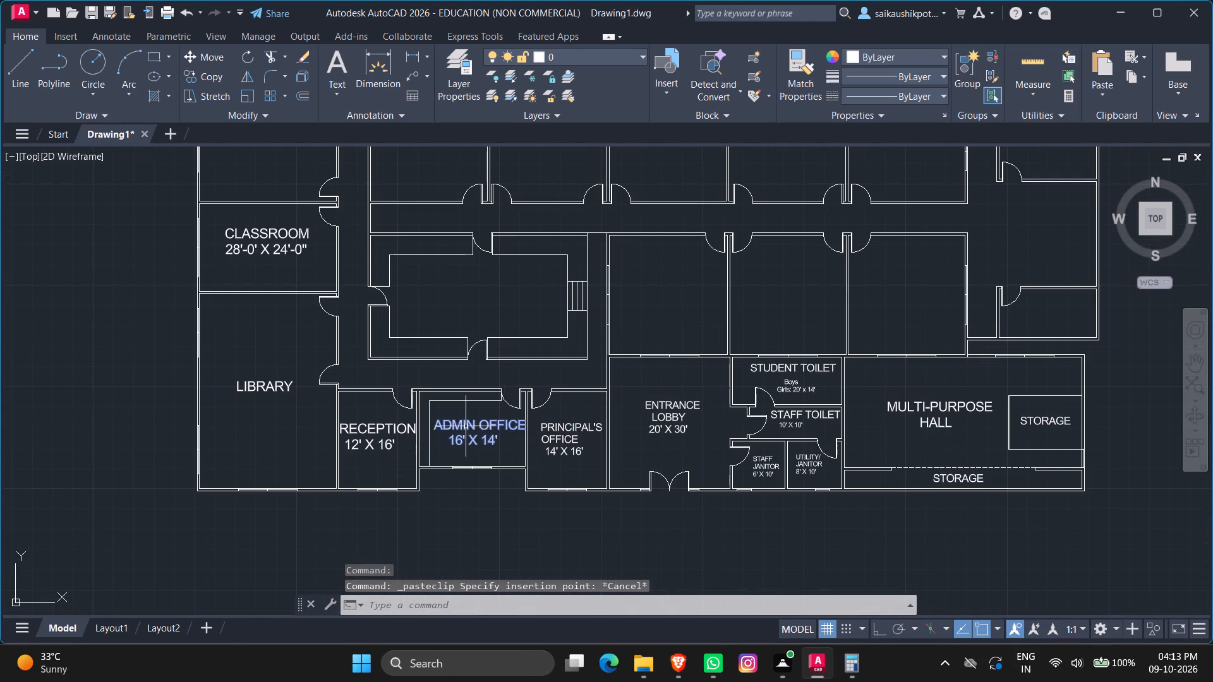
pyautogui.click(464, 426)
pyautogui.hotkey('ctrl', 'c')
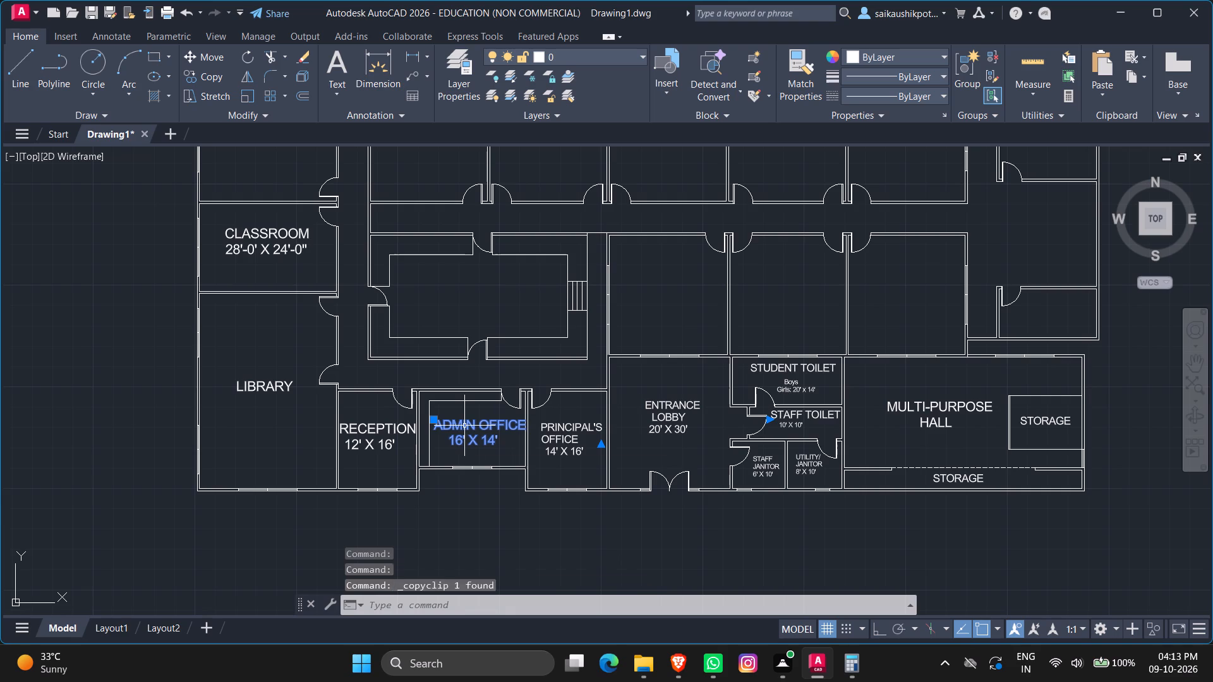
pyautogui.hotkey('ctrl', 'v')
pyautogui.scroll(3, 623, 315)
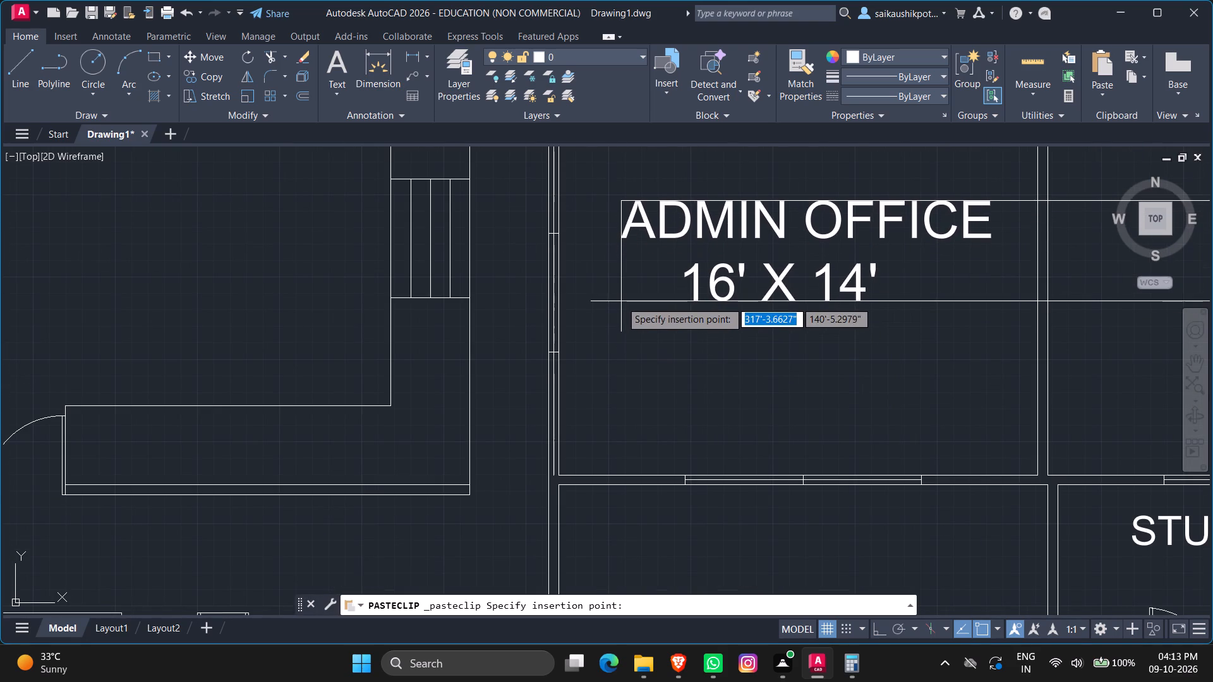
pyautogui.click(621, 301)
# Replace the pasted label's text in the room north of the lobby with CR-4, indented by four spaces.
pyautogui.doubleClick(639, 229)
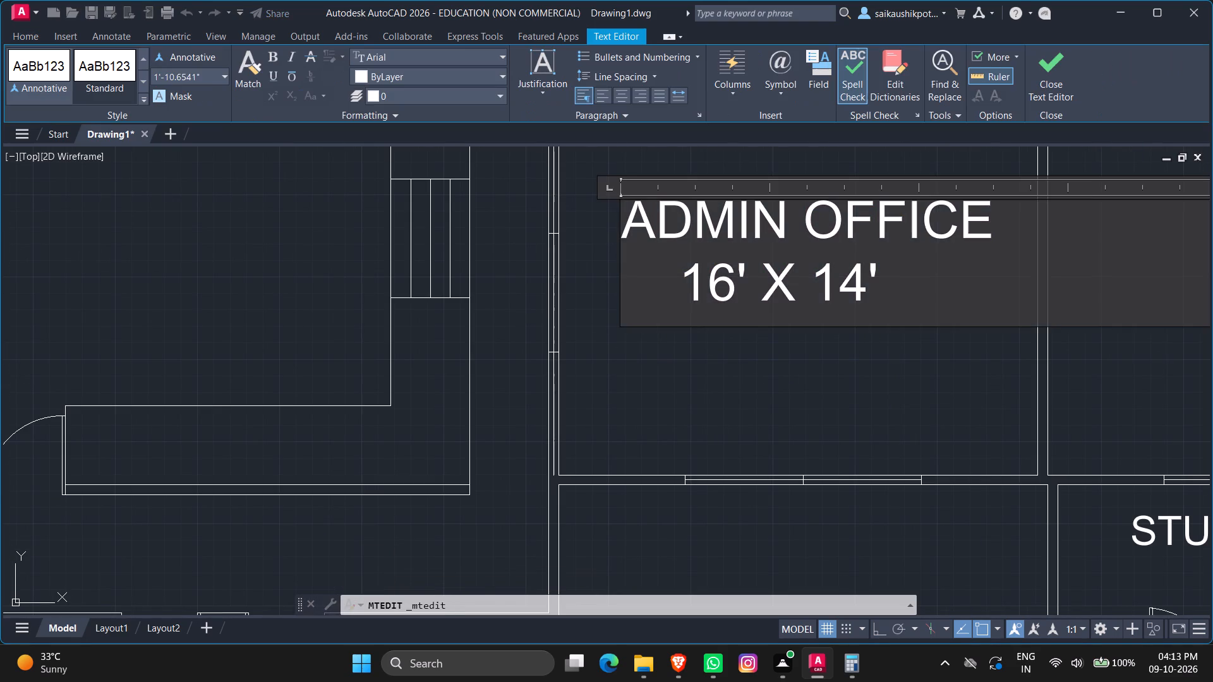
pyautogui.hotkey('ctrl', 'a')
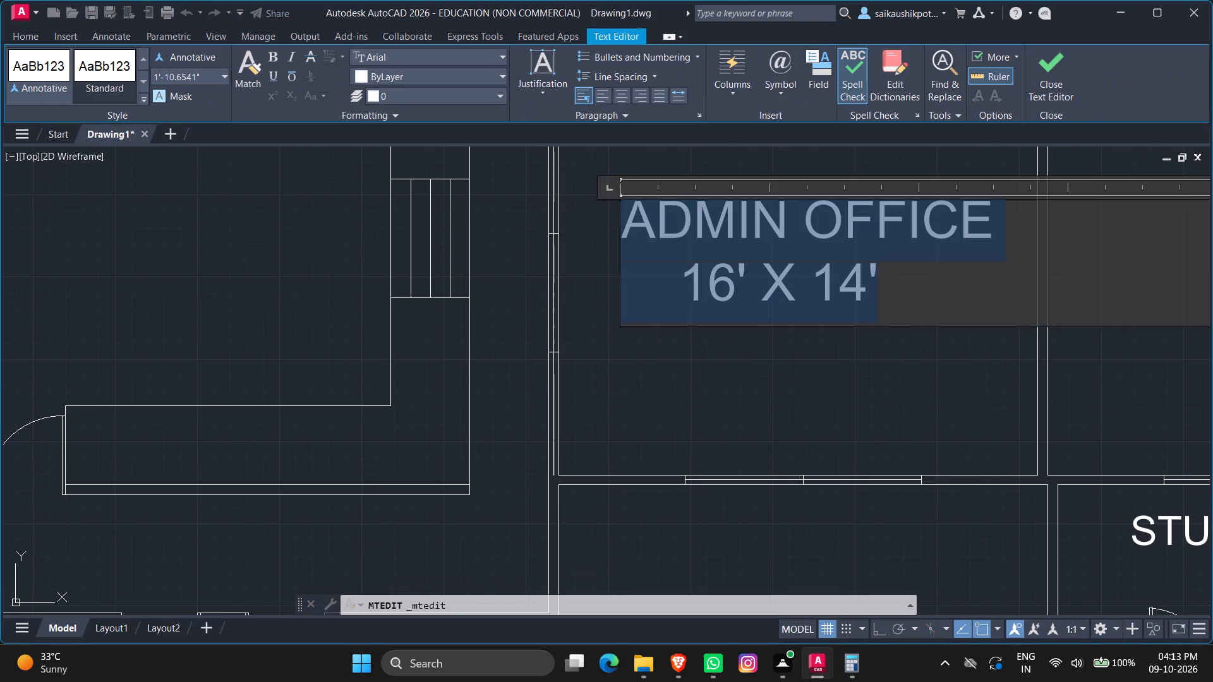
pyautogui.press('BackSpace')
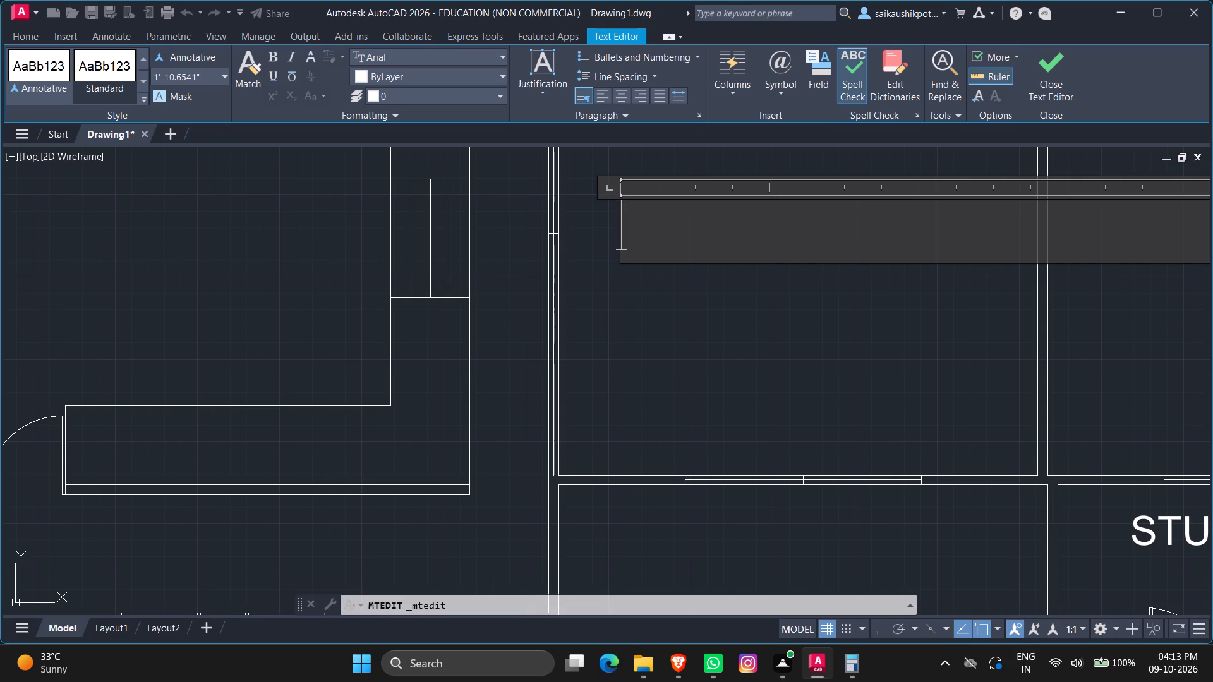
pyautogui.write('CR')
pyautogui.press('-')
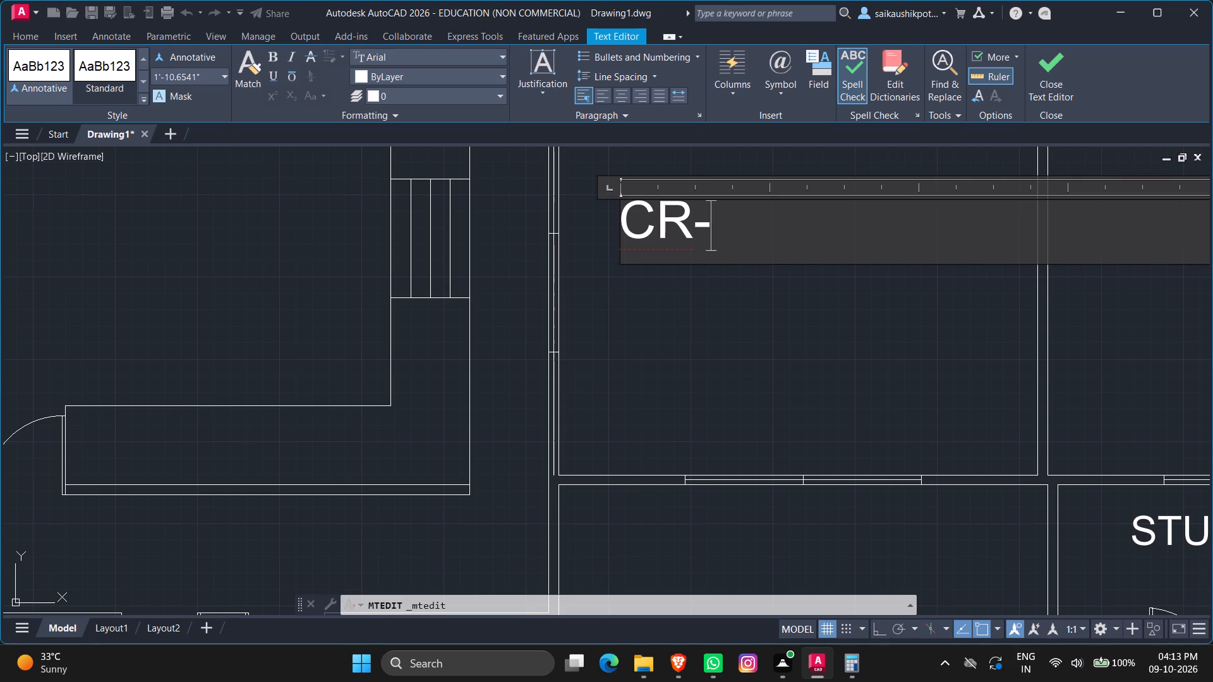
pyautogui.press('4')
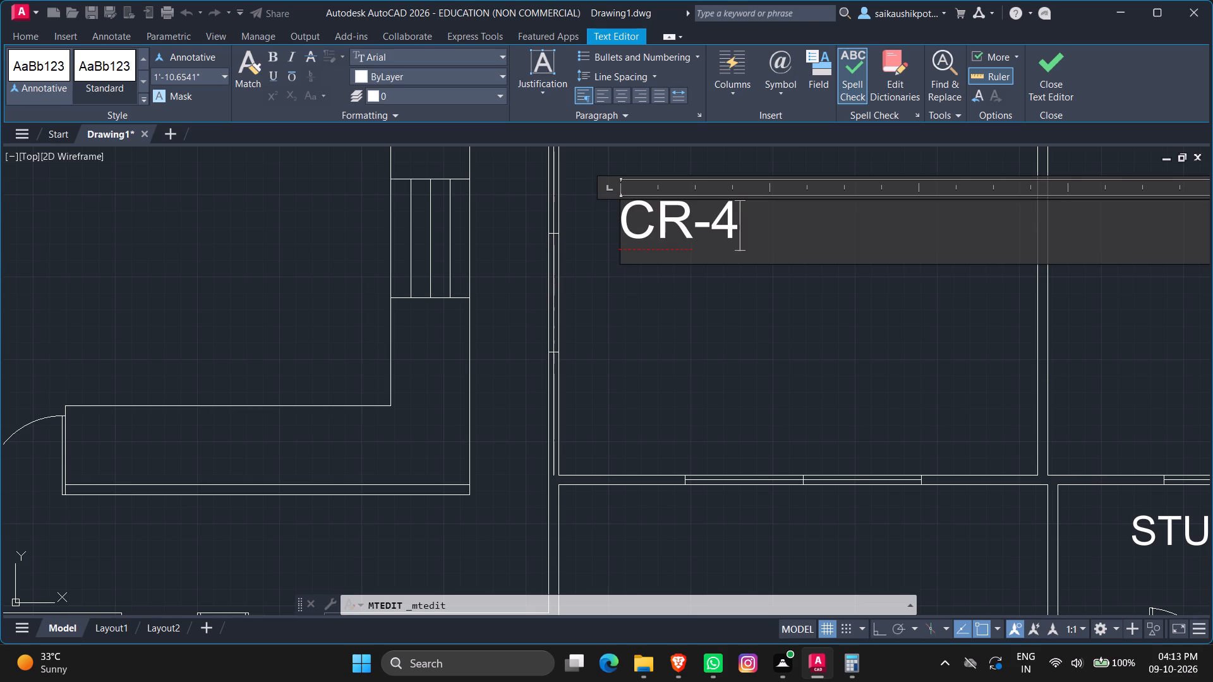
pyautogui.press('Left')
pyautogui.press('Left')
pyautogui.press('Left')
pyautogui.press('Left')
pyautogui.press('space')
pyautogui.press('space')
pyautogui.press('space')
pyautogui.press('space')
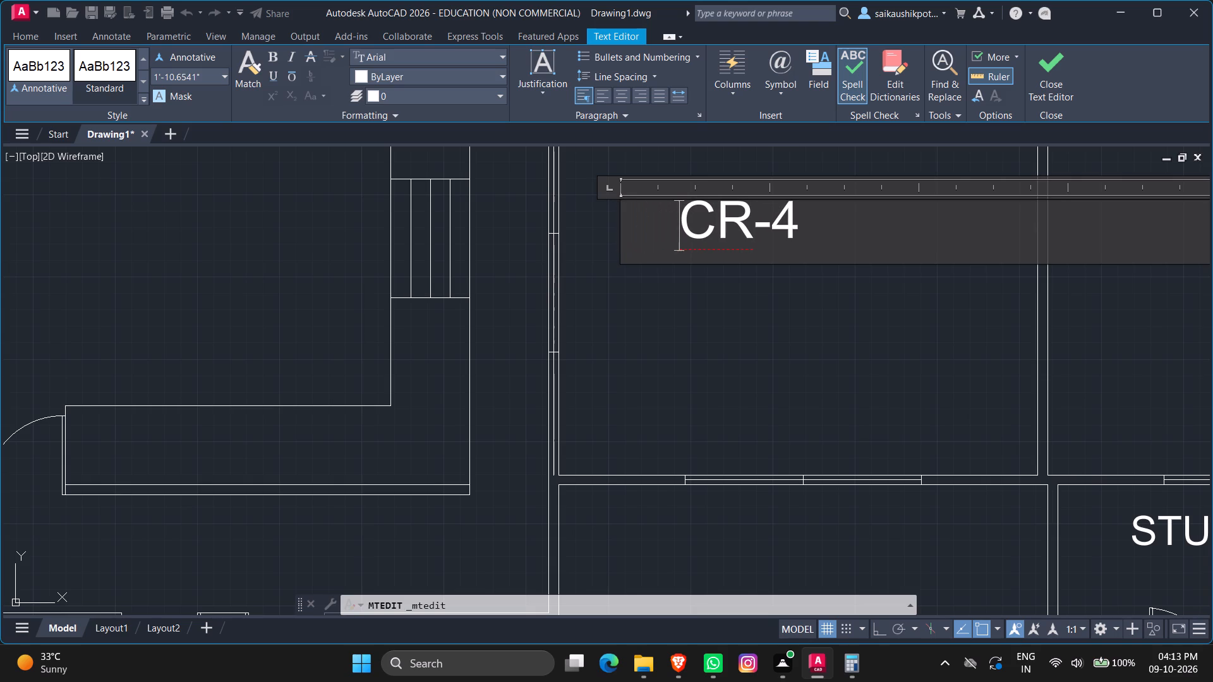
pyautogui.press('Right')
pyautogui.press('Right')
pyautogui.press('Right')
pyautogui.press('Right')
# Add a second line reading 12'-0" X 16'-0" below CR-4 in the label.
pyautogui.press('Return')
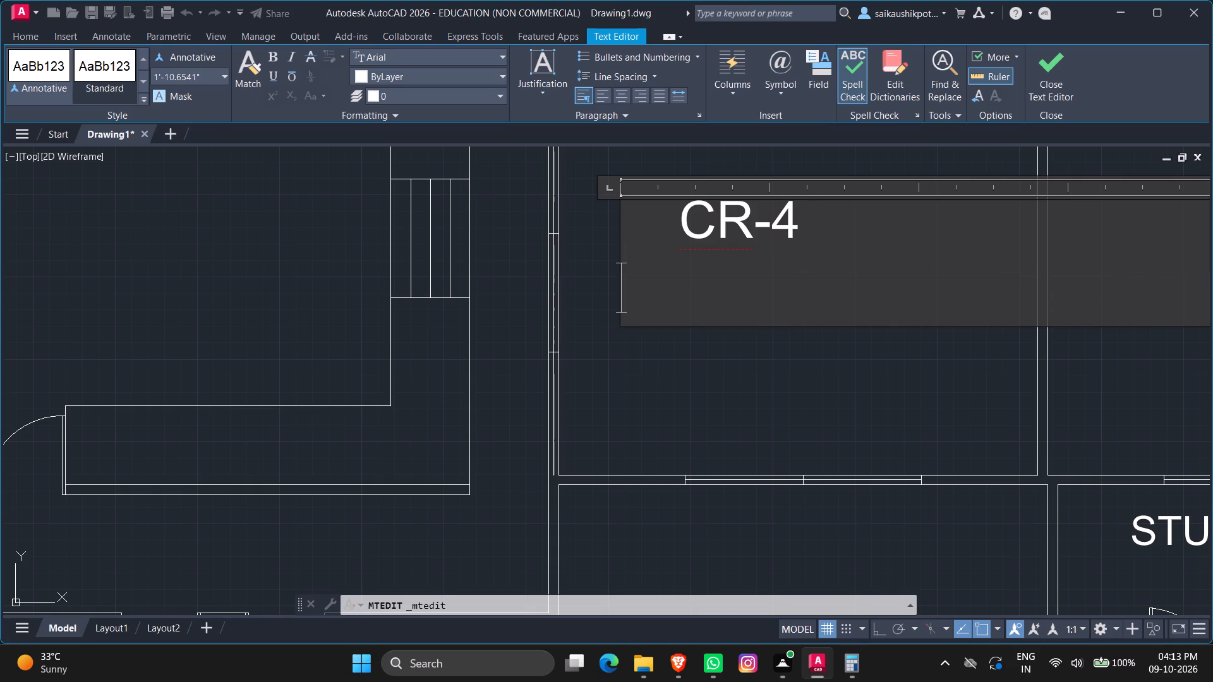
pyautogui.write("12'")
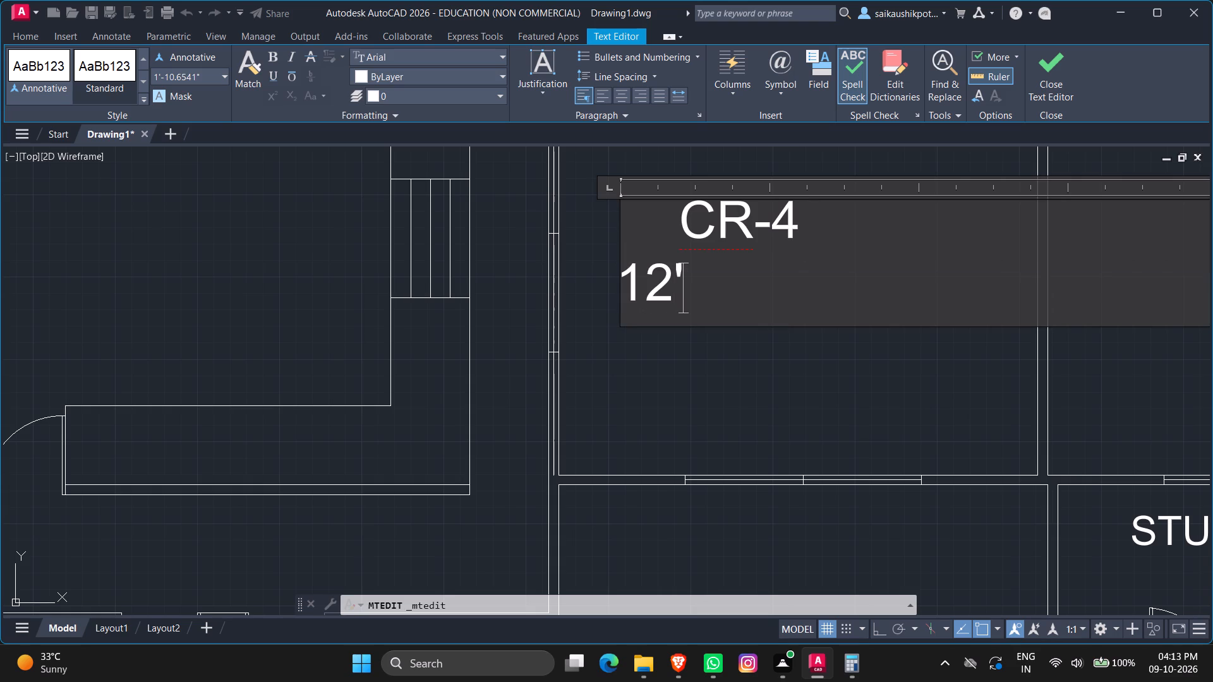
pyautogui.write('-0" X')
pyautogui.press('space')
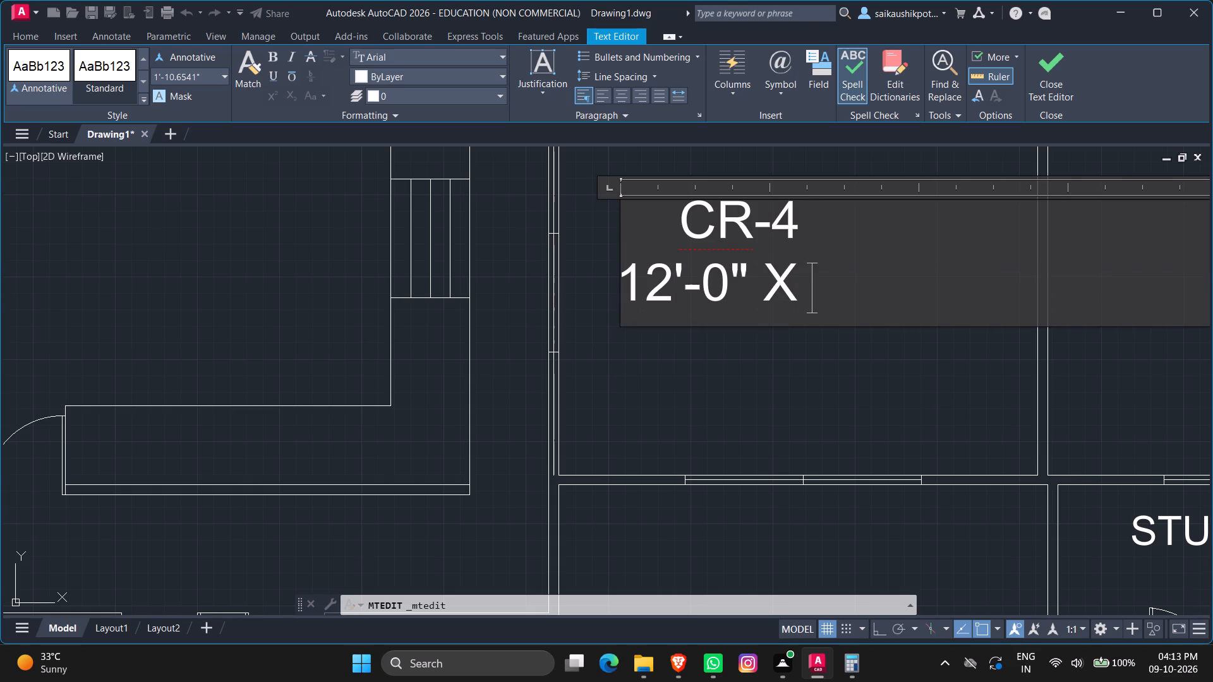
pyautogui.write('16')
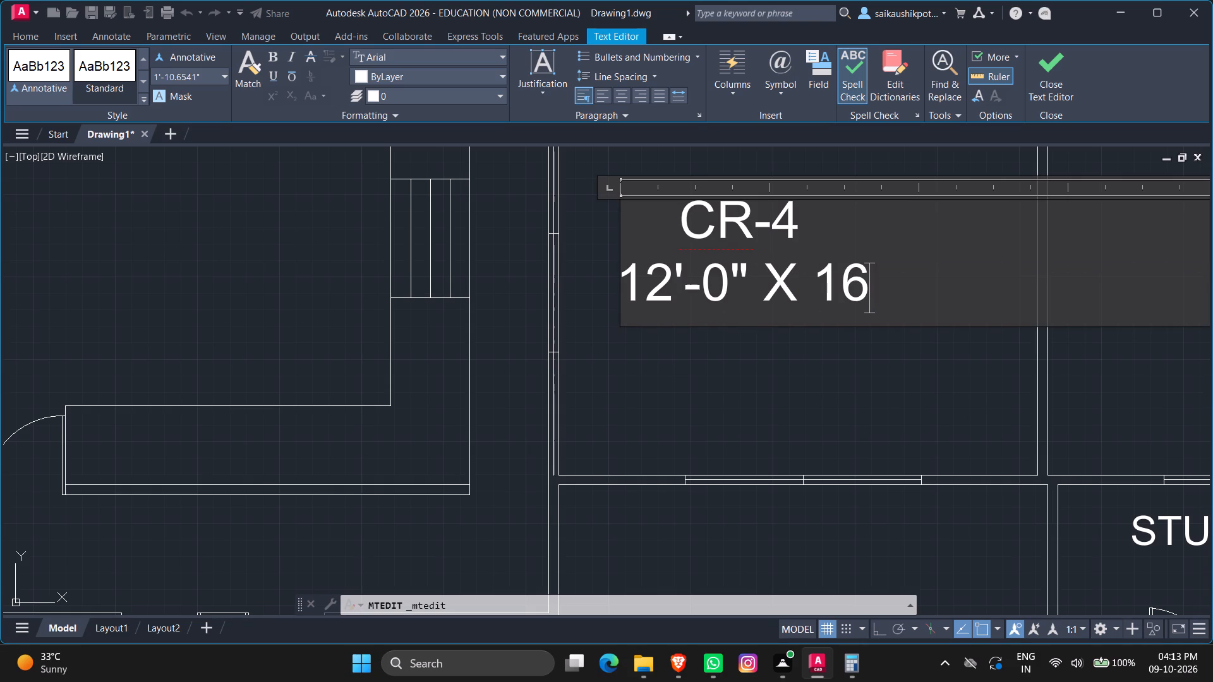
pyautogui.write('\'-0"')
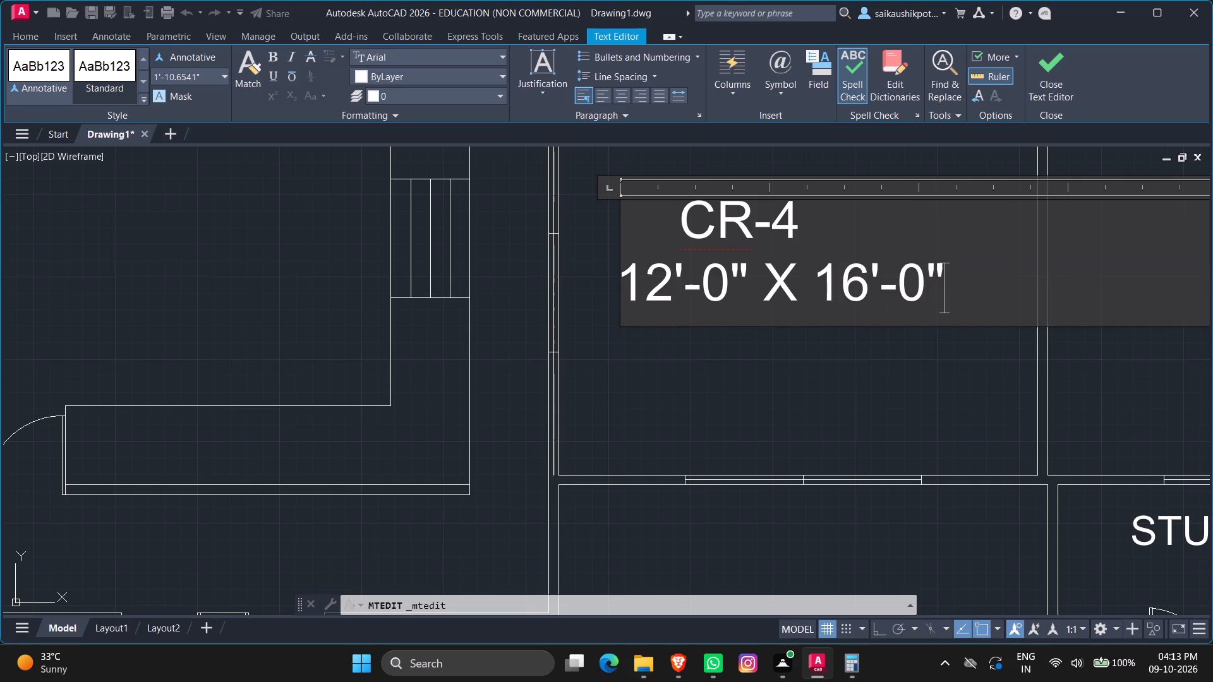
# Indent CR-4 by two more spaces to centre it over the size line, and finish the text edit.
pyautogui.press('Up')
pyautogui.press('Left')
pyautogui.press('Left')
pyautogui.press('Up')
pyautogui.press('Left')
pyautogui.press('Left')
pyautogui.press('space')
pyautogui.press('space')
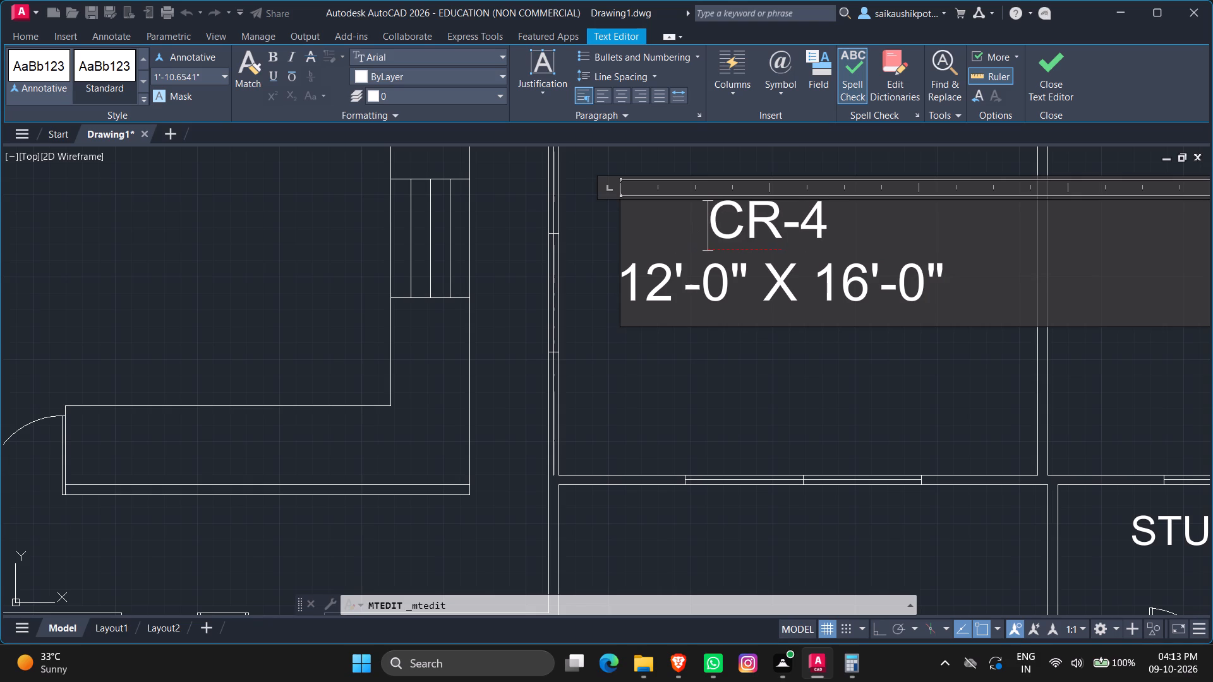
pyautogui.press('Escape')
pyautogui.press('Return')
# Copy the finished CR-4 label and paste it into the adjacent room to the east.
pyautogui.scroll(-1, 672, 299)
pyautogui.scroll(-2, 703, 364)
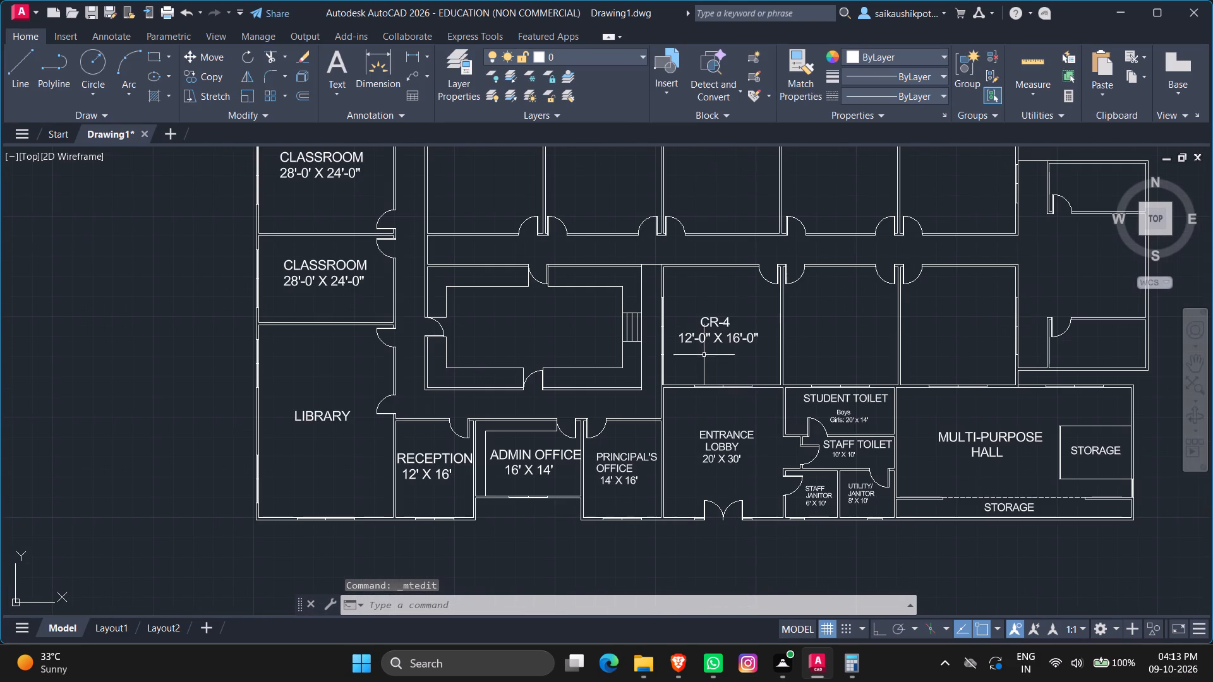
pyautogui.scroll(1, 703, 315)
pyautogui.scroll(1, 689, 369)
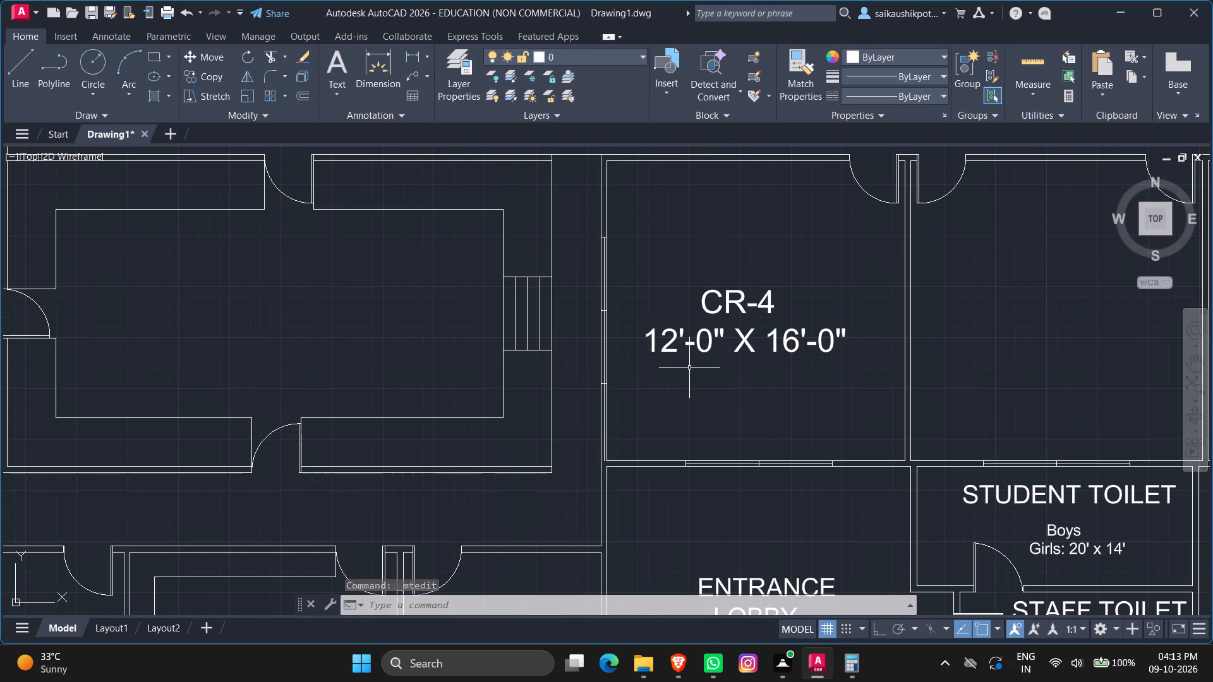
pyautogui.click(711, 313)
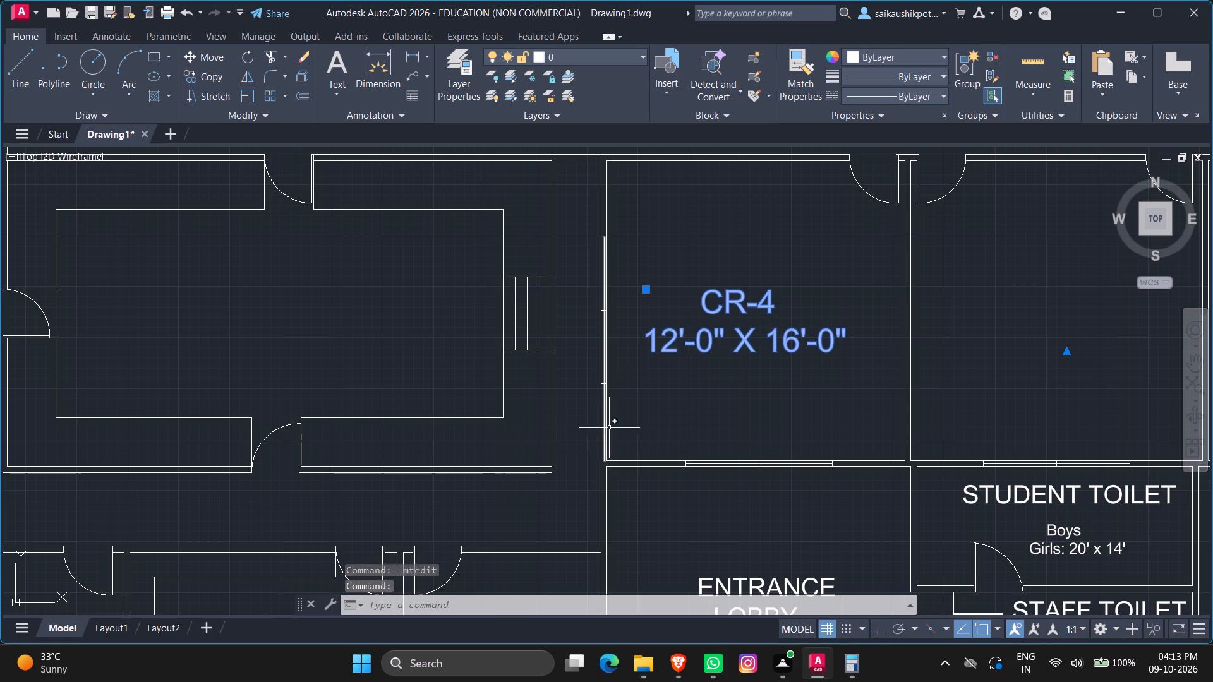
pyautogui.hotkey('ctrl', 'c')
pyautogui.hotkey('ctrl', 'v')
pyautogui.scroll(-2, 557, 437)
pyautogui.scroll(3, 728, 395)
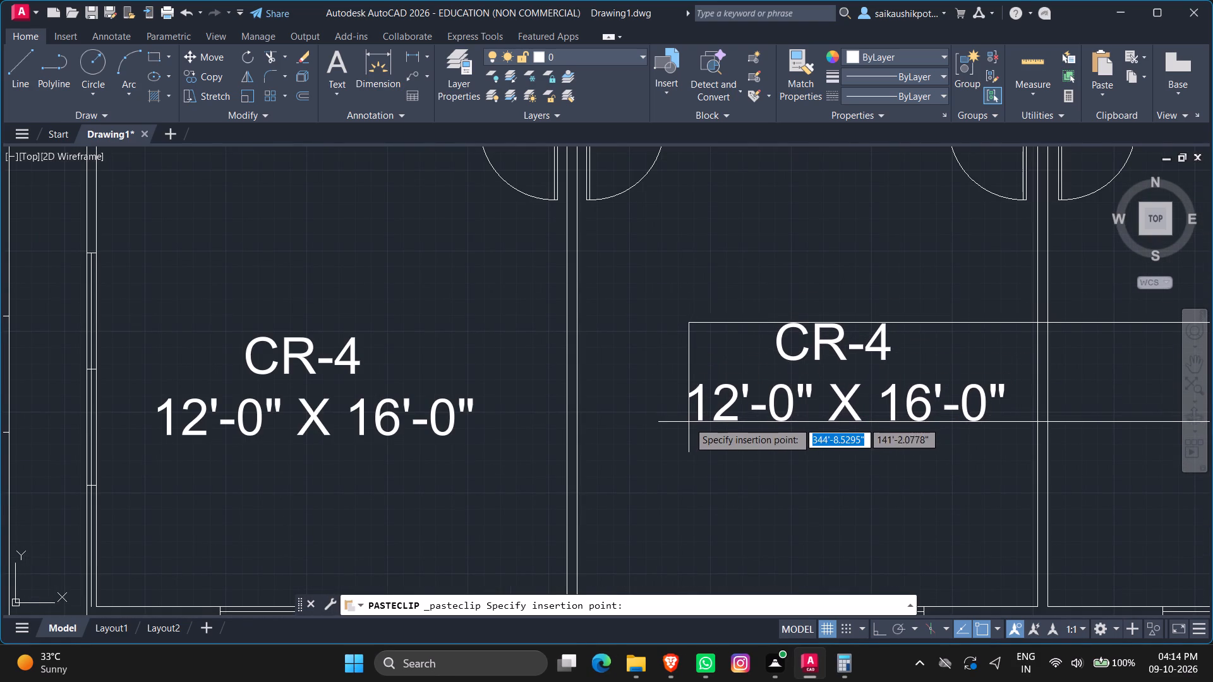
pyautogui.click(682, 424)
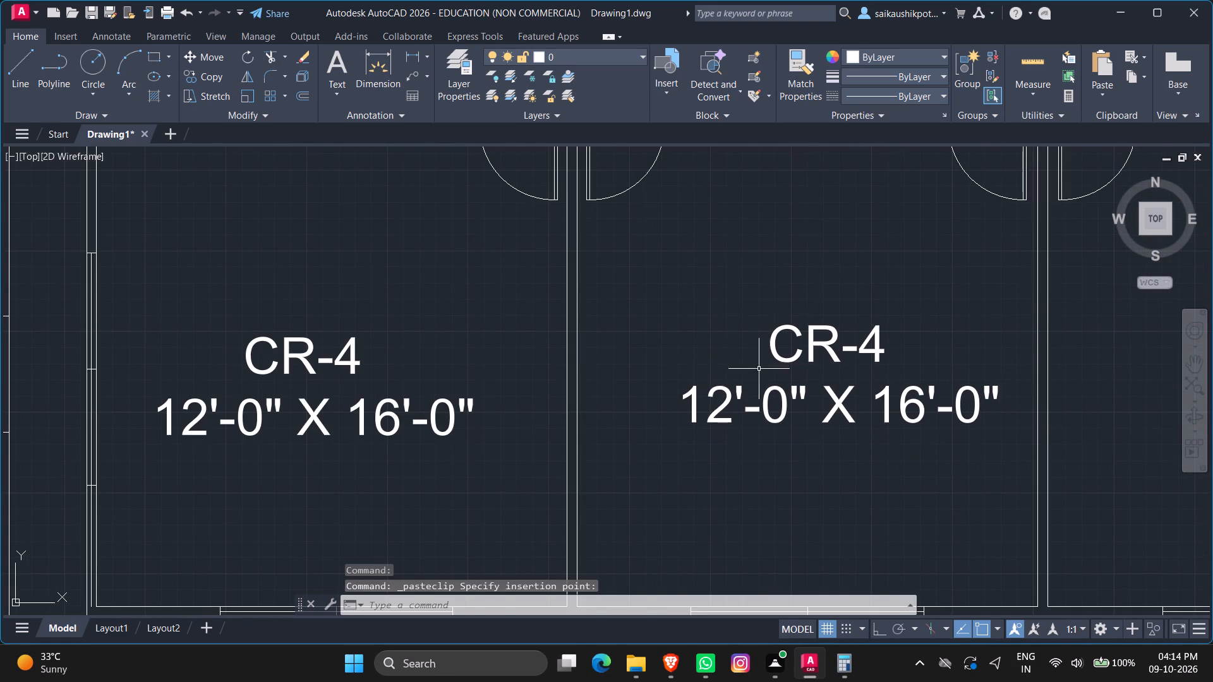
# Change the width in the middle room's pasted CR-4 label so its size line reads 20'-0" X 16'-0".
pyautogui.click(728, 413)
pyautogui.doubleClick(720, 410)
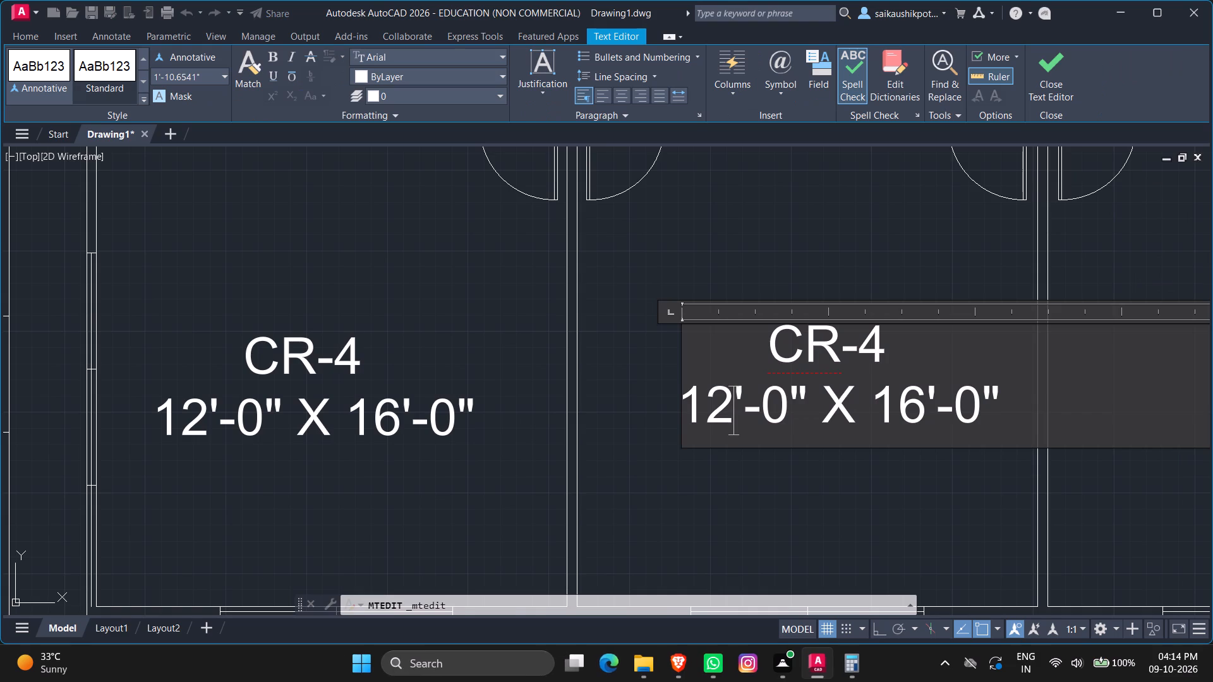
pyautogui.press('BackSpace')
pyautogui.press('BackSpace')
pyautogui.write('20')
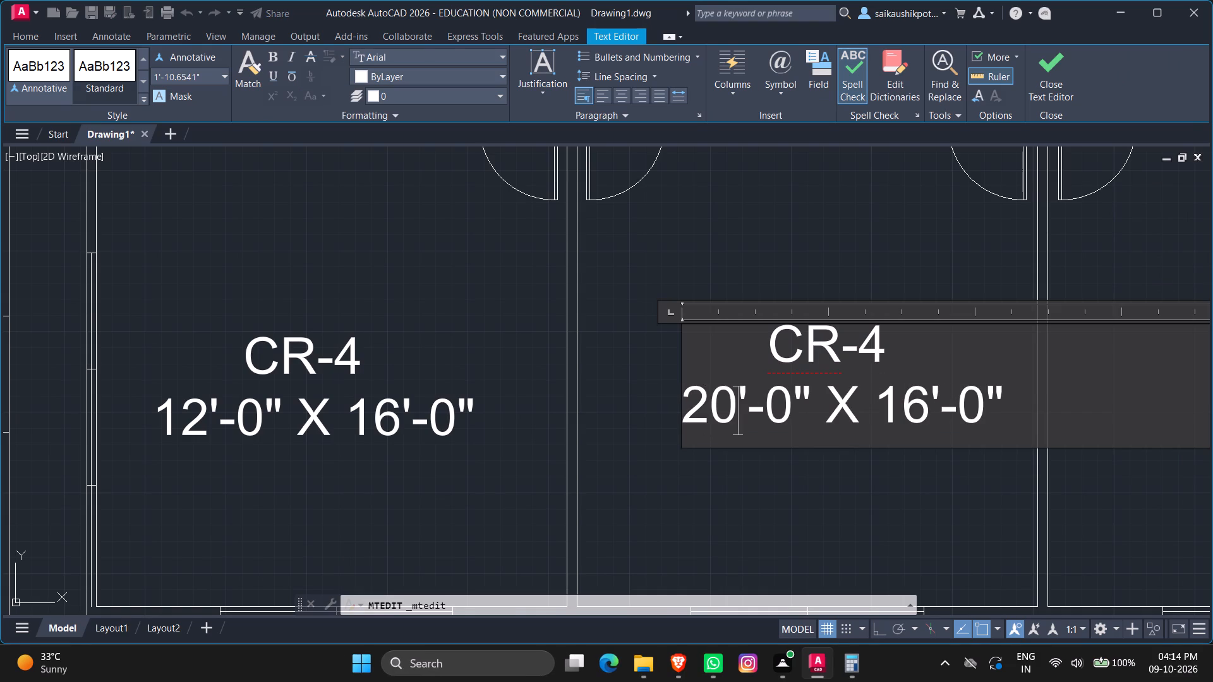
pyautogui.press('Escape')
pyautogui.press('Return')
# Paste another copy of the CR-4 label into the unlabelled room to the east, north of the multi-purpose hall.
pyautogui.scroll(-3, 721, 407)
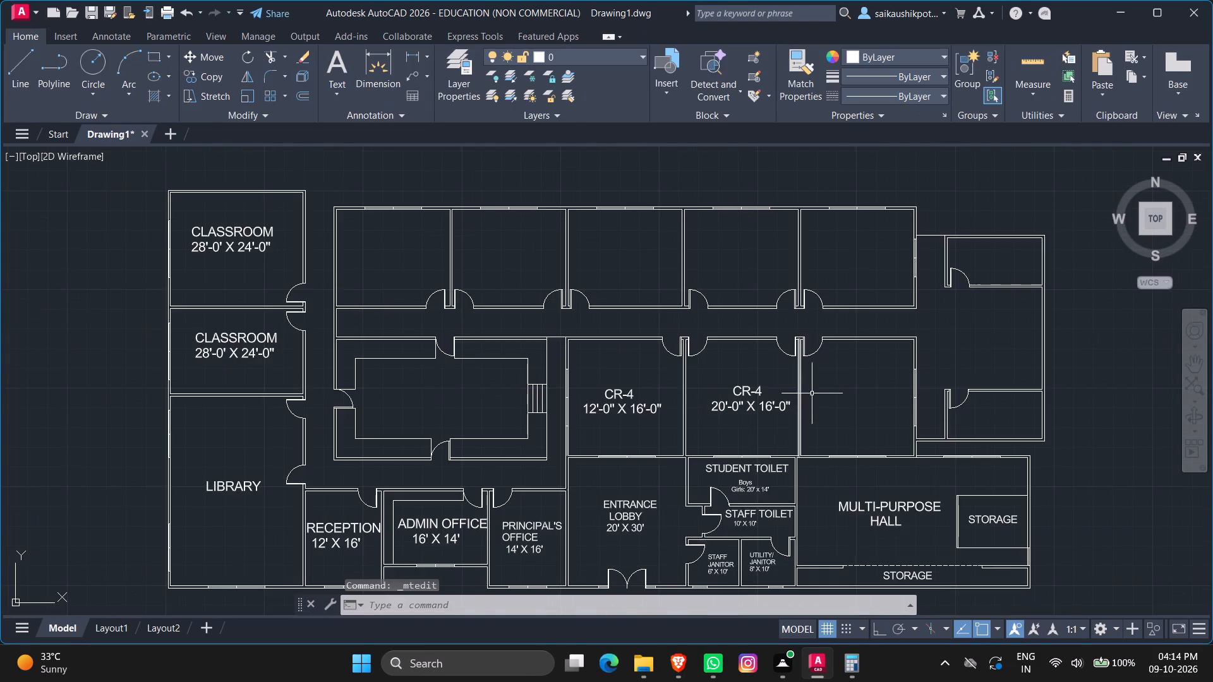
pyautogui.scroll(1, 830, 393)
pyautogui.scroll(-2, 754, 410)
pyautogui.scroll(2, 850, 422)
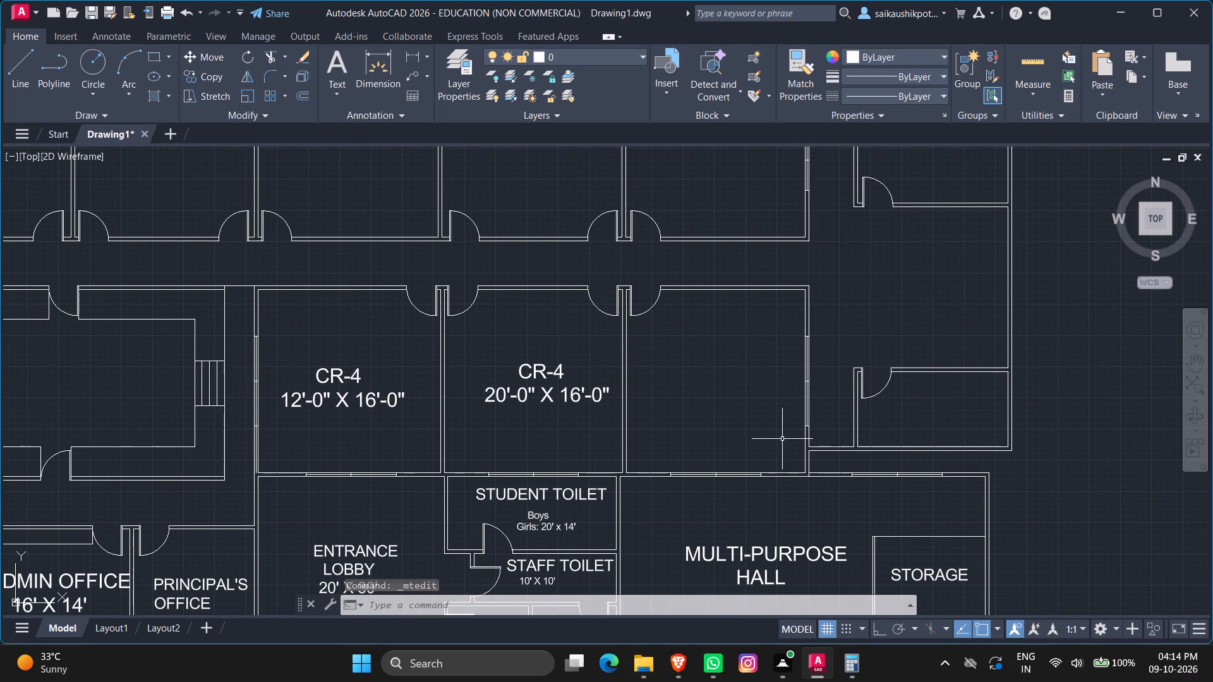
pyautogui.hotkey('ctrl', 'v')
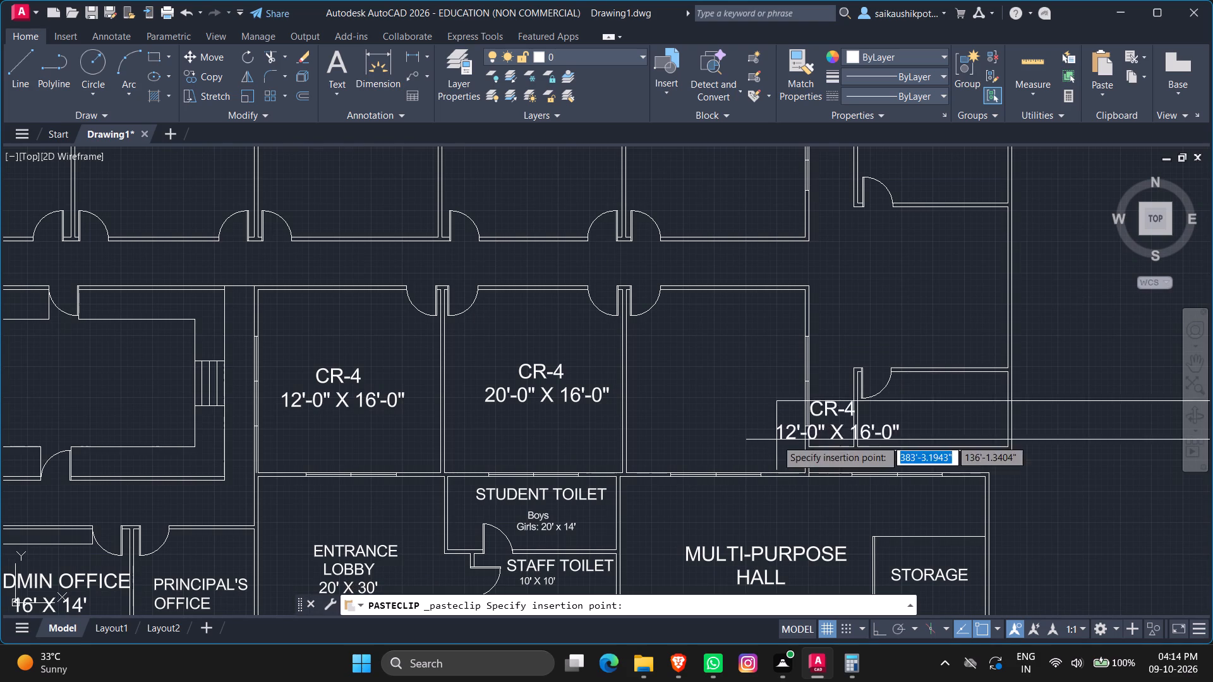
pyautogui.scroll(1, 623, 388)
pyautogui.scroll(2, 673, 394)
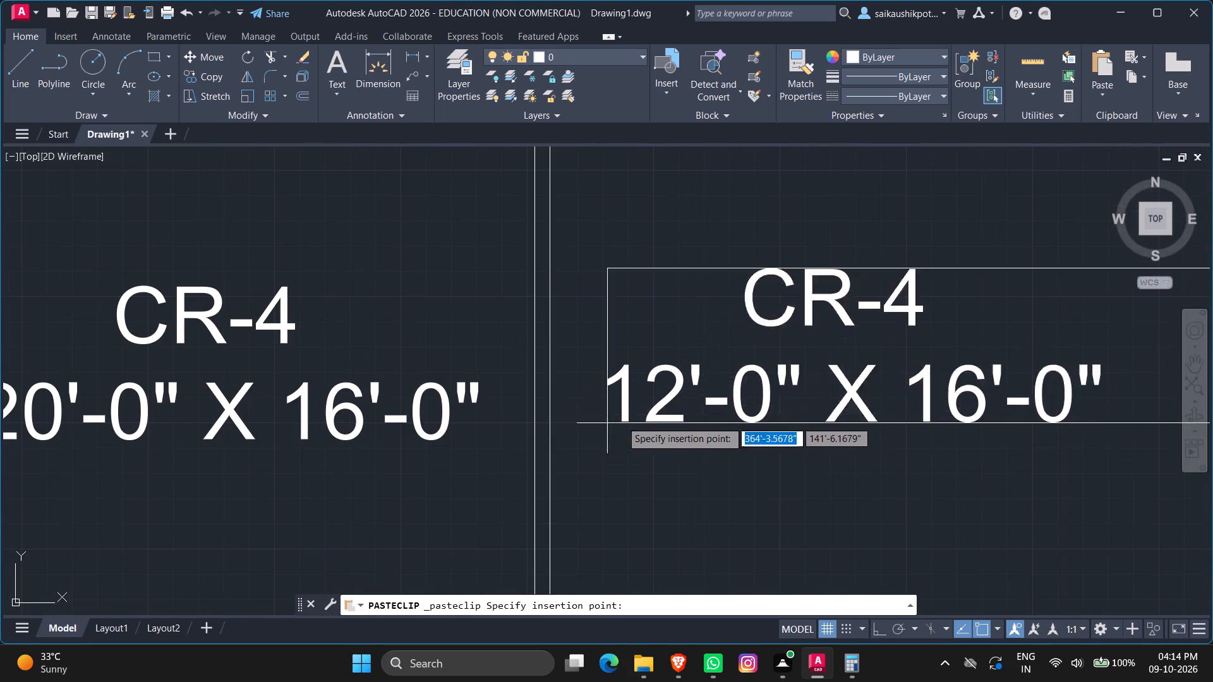
pyautogui.scroll(-2, 681, 419)
pyautogui.scroll(1, 677, 412)
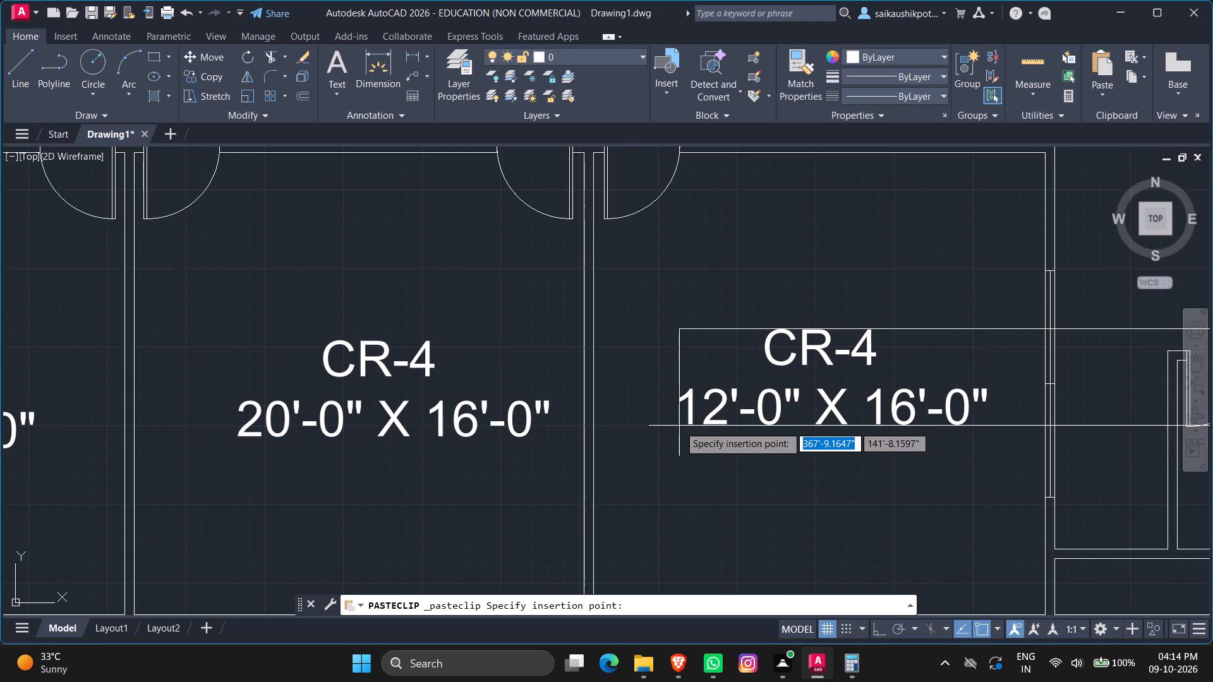
pyautogui.click(679, 431)
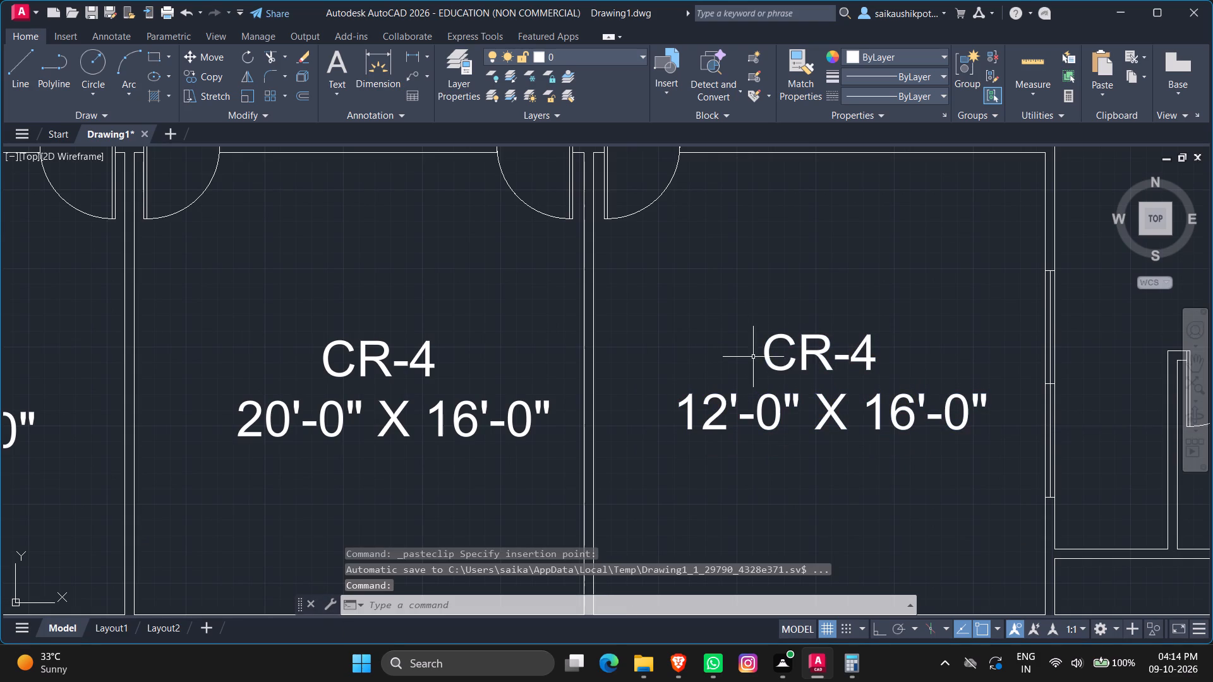
# Rename the 20'-0" X 16'-0" room label in the middle room as CR-5.
pyautogui.doubleClick(417, 366)
pyautogui.doubleClick(426, 366)
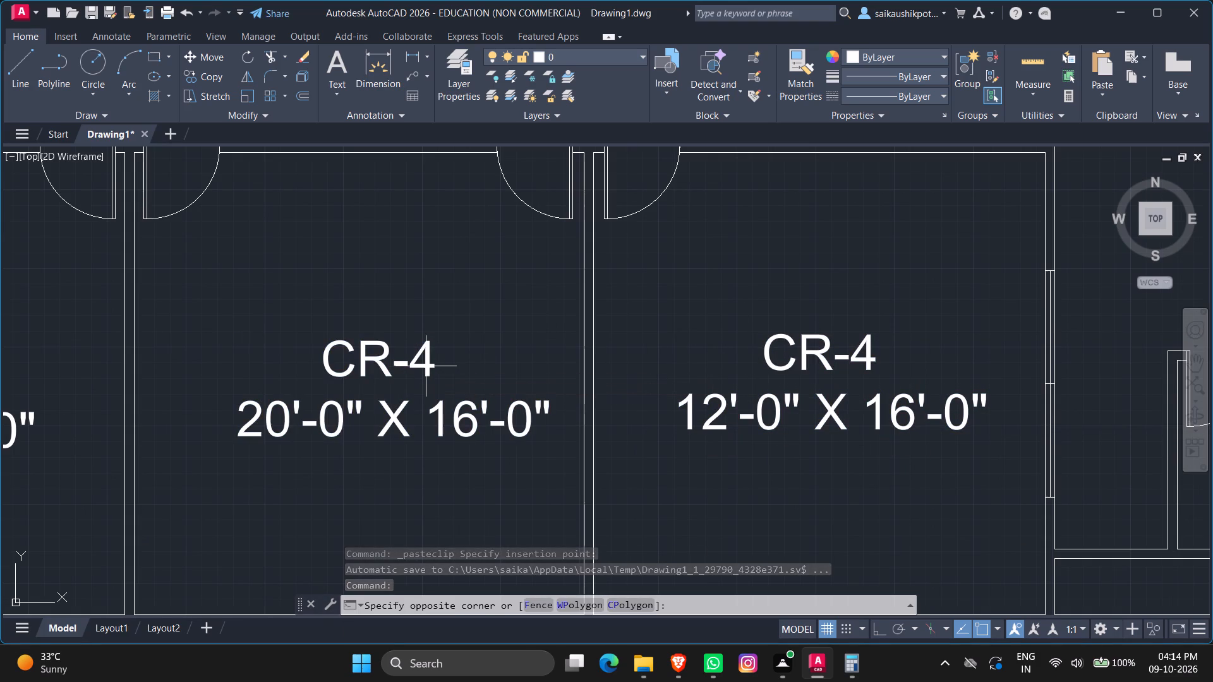
pyautogui.doubleClick(426, 366)
pyautogui.press('BackSpace')
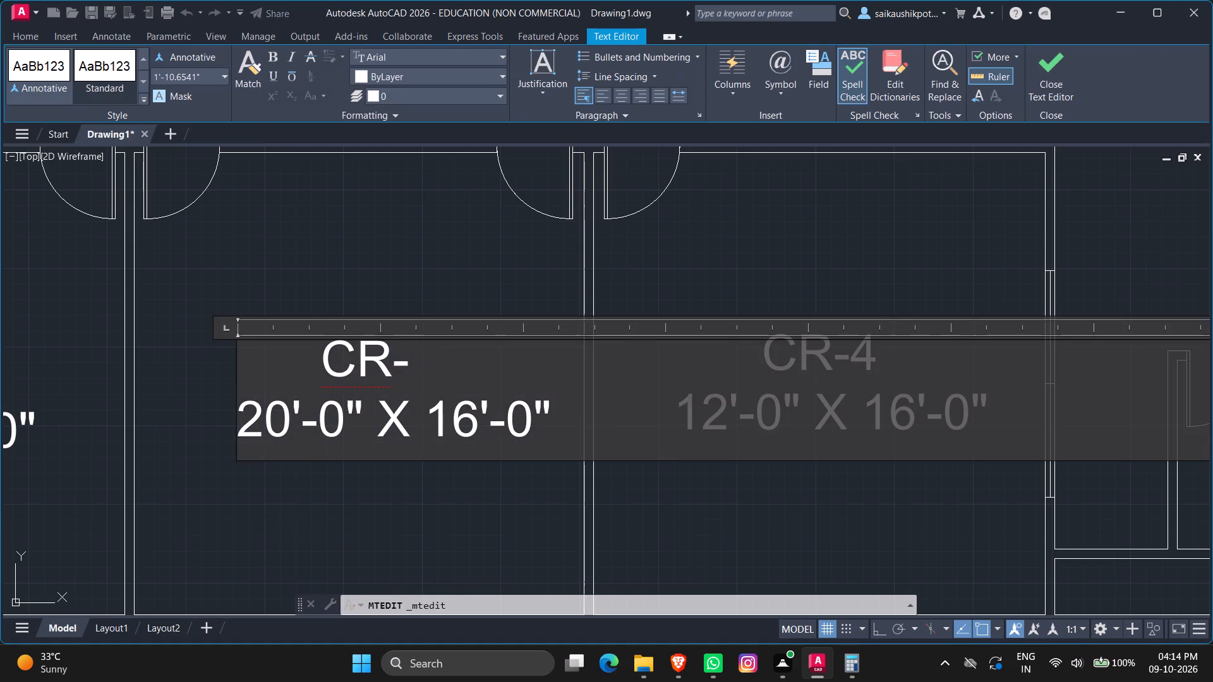
pyautogui.press('5')
pyautogui.press('Escape')
pyautogui.press('Return')
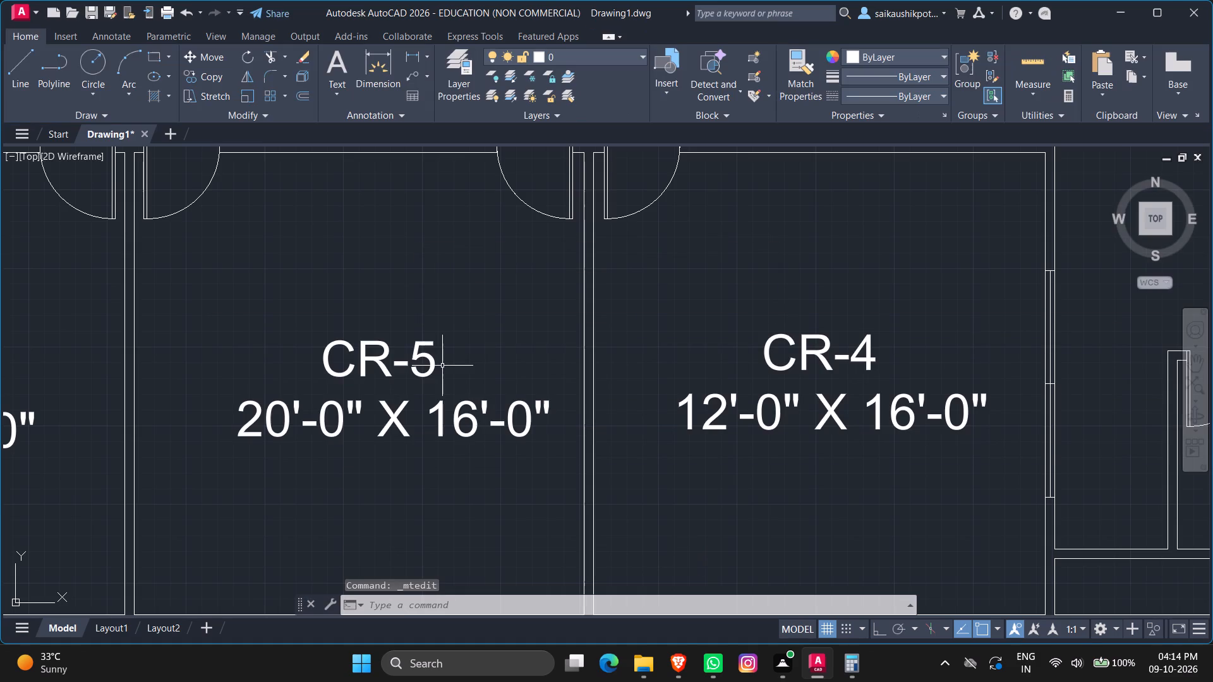
# Rename the pasted label in the easternmost room of the row as CR-6 and finish the text edit.
pyautogui.doubleClick(780, 369)
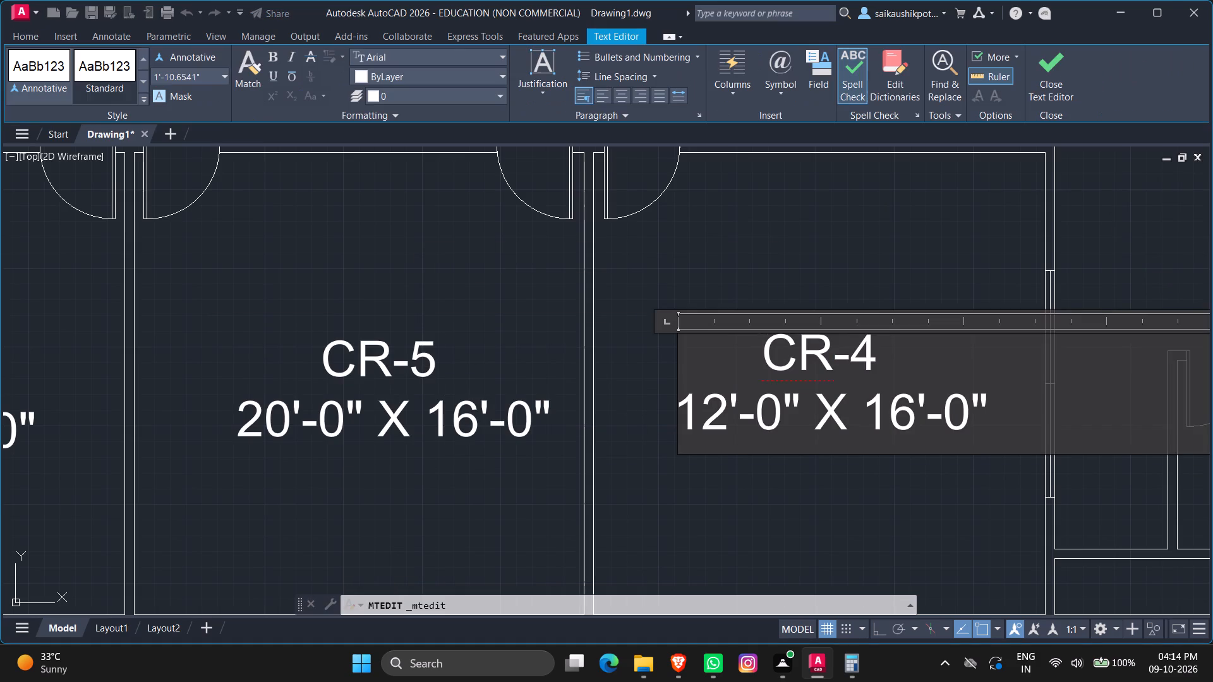
pyautogui.click(858, 361)
pyautogui.click(877, 356)
pyautogui.press('BackSpace')
pyautogui.press('5')
pyautogui.press('BackSpace')
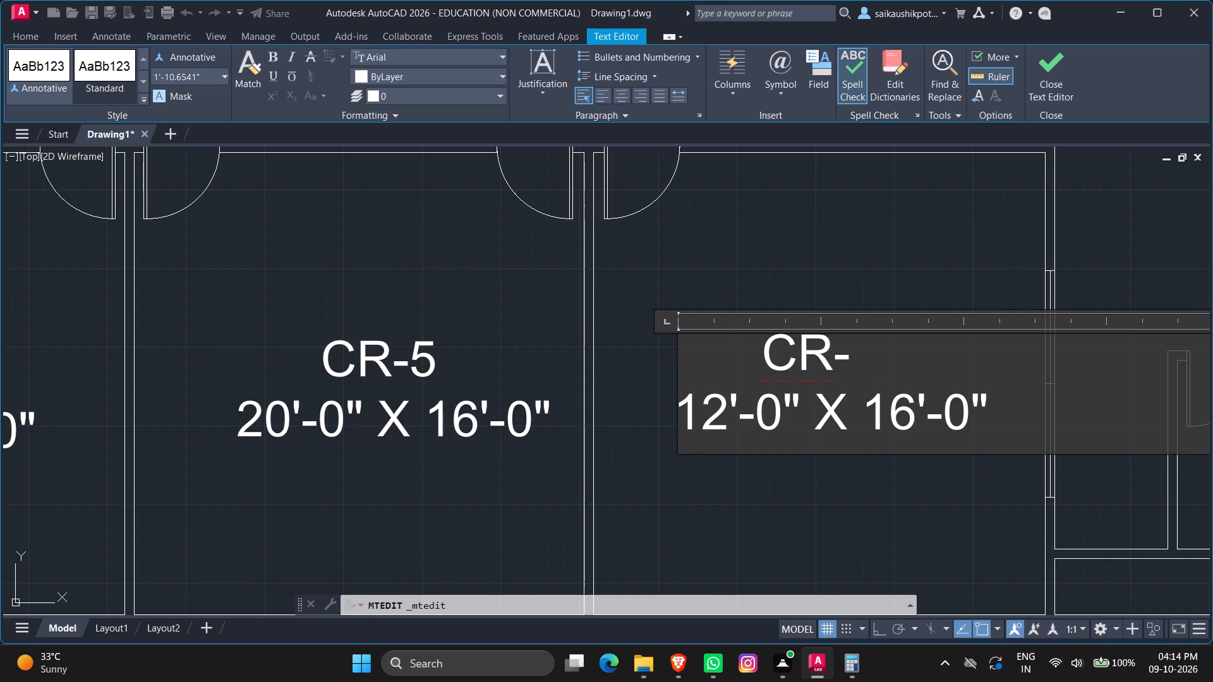
pyautogui.press('6')
pyautogui.press('Down')
pyautogui.press('Right')
pyautogui.press('Left')
pyautogui.press('Left')
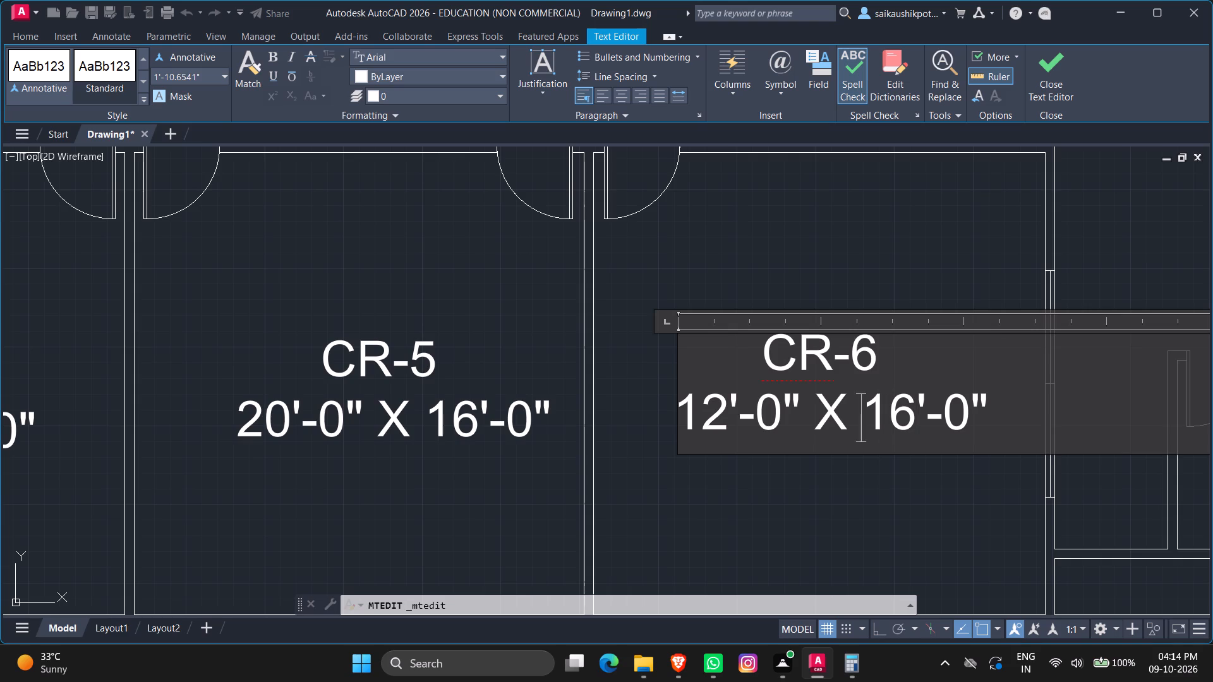
pyautogui.press('Left')
pyautogui.press('Escape')
pyautogui.press('Return')
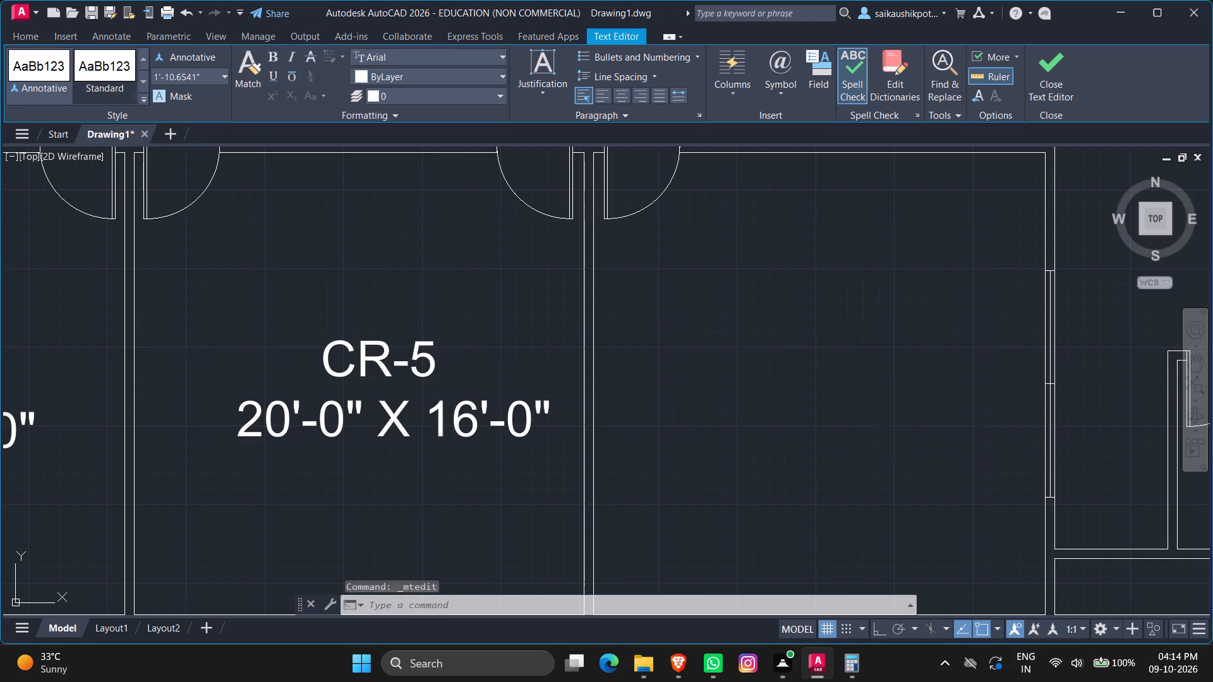
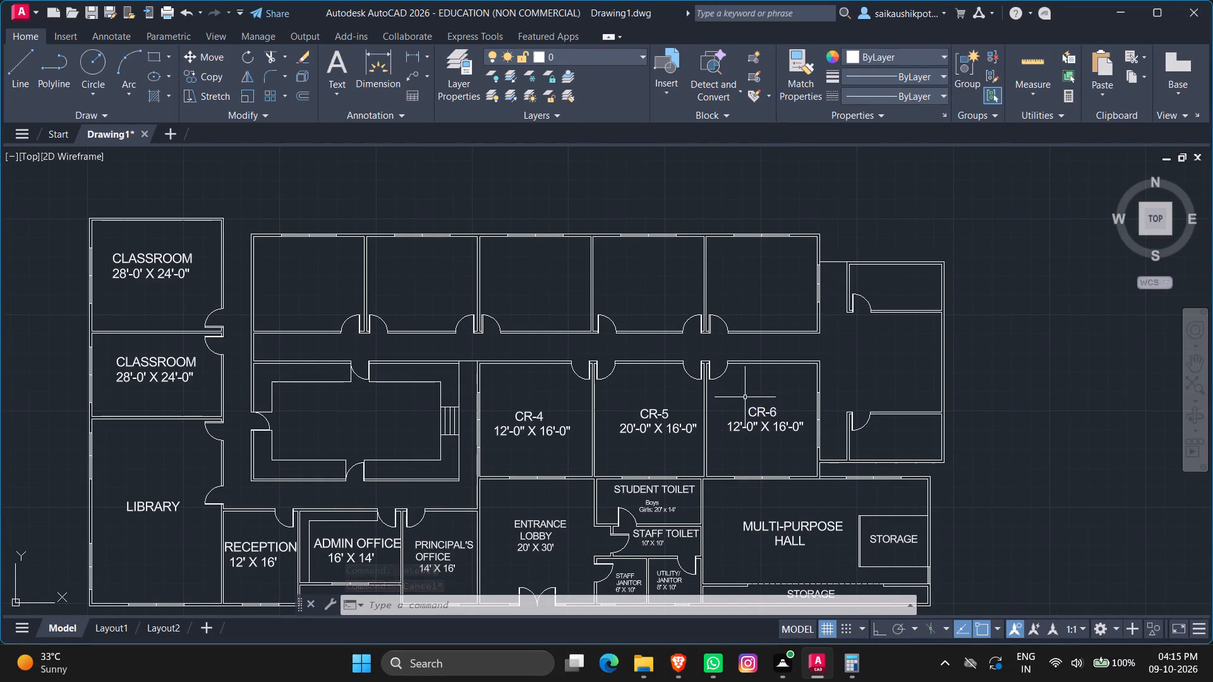
# Paste a copy of the MULTI-PURPOSE HALL label into the unlabelled wing east of CR-6.
pyautogui.press('Escape')
pyautogui.press('Escape')
pyautogui.click(764, 525)
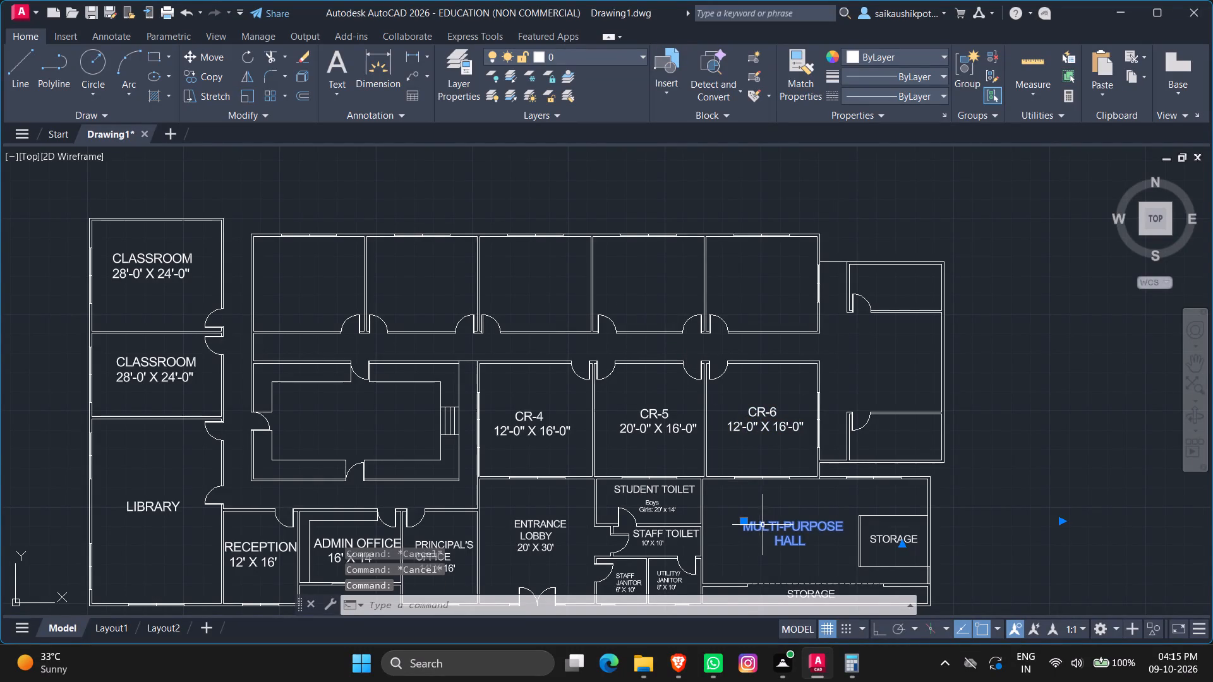
pyautogui.hotkey('ctrl', 'c')
pyautogui.hotkey('ctrl', 'v')
pyautogui.scroll(3, 830, 393)
pyautogui.scroll(-2, 808, 397)
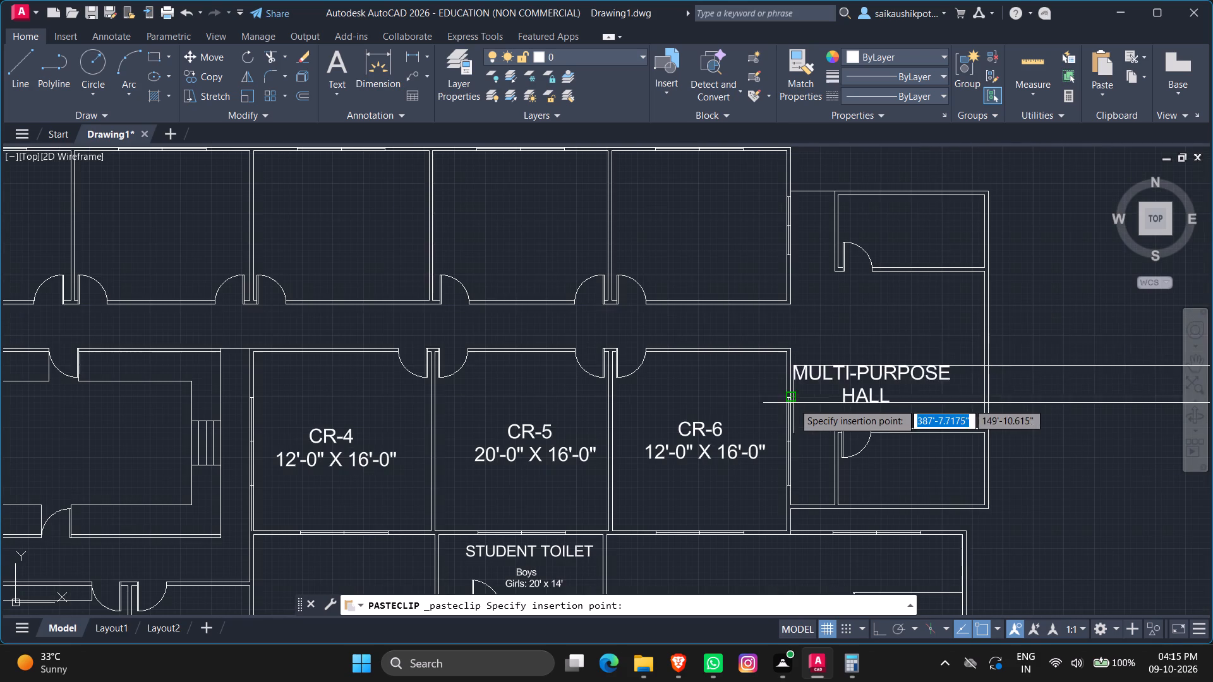
pyautogui.click(813, 368)
# Replace the pasted label's text with SCIENCE/, COMPUTER and LAB WING on three lines and finish the text edit.
pyautogui.doubleClick(851, 346)
pyautogui.hotkey('ctrl', 'a')
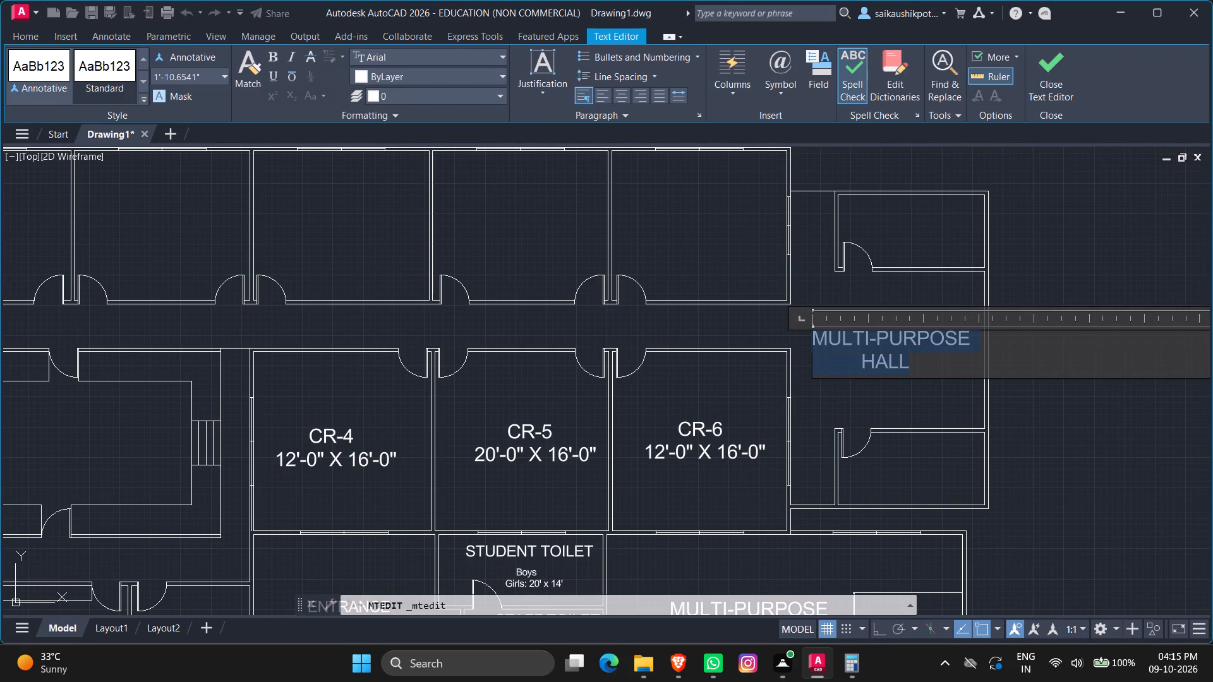
pyautogui.press('BackSpace')
pyautogui.write('SCIENCE')
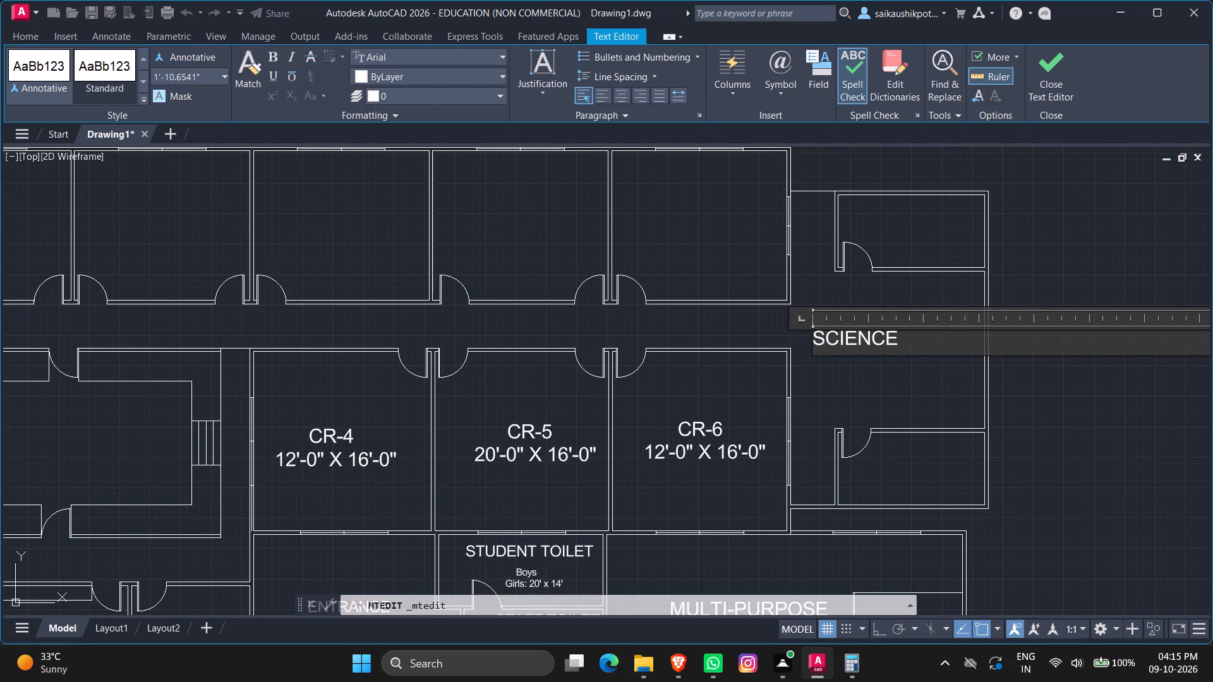
pyautogui.press('/')
pyautogui.press('Return')
pyautogui.write('COMPUTER')
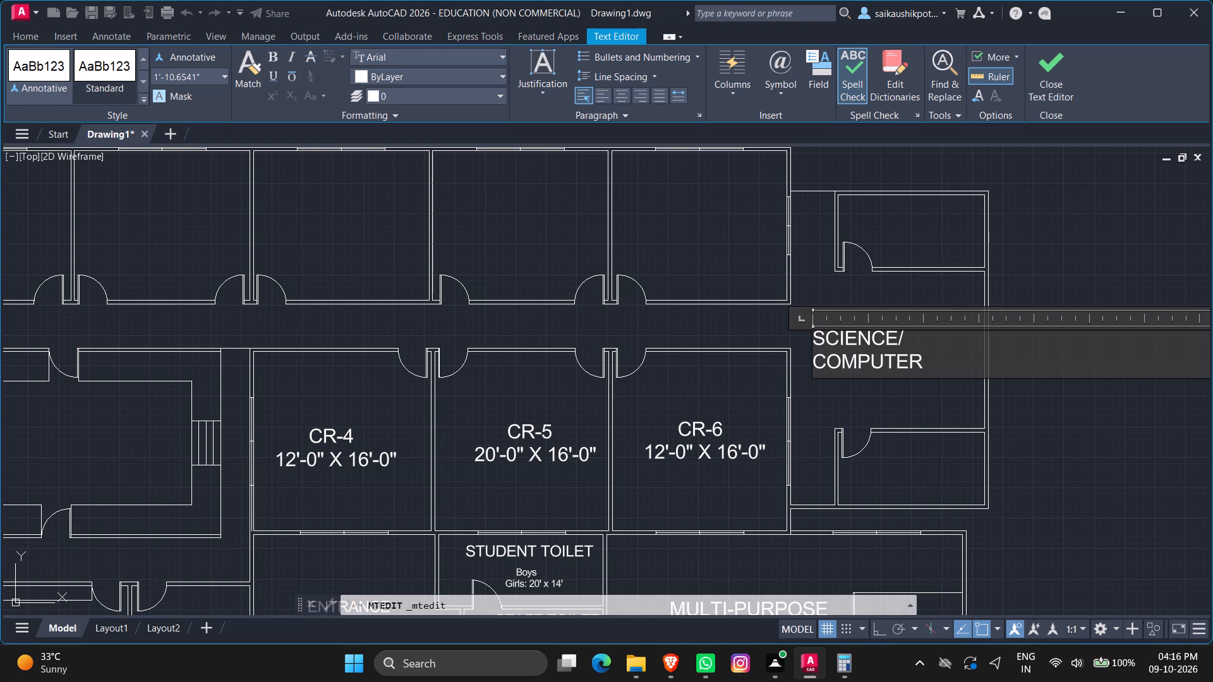
pyautogui.press('Return')
pyautogui.write('LAB WING')
pyautogui.press('space')
pyautogui.press('Escape')
pyautogui.press('Return')
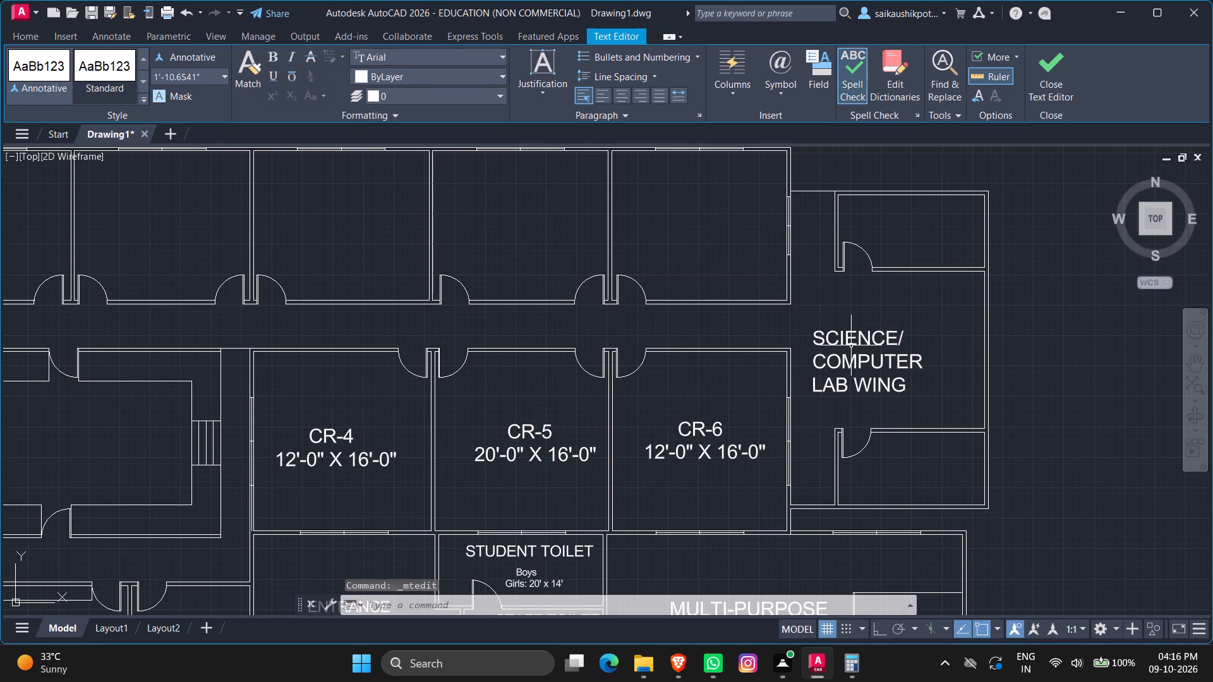
# Move the SCIENCE/COMPUTER LAB WING label slightly east so it sits within the open space between the wing's two small rooms.
pyautogui.scroll(2, 845, 381)
pyautogui.click(824, 321)
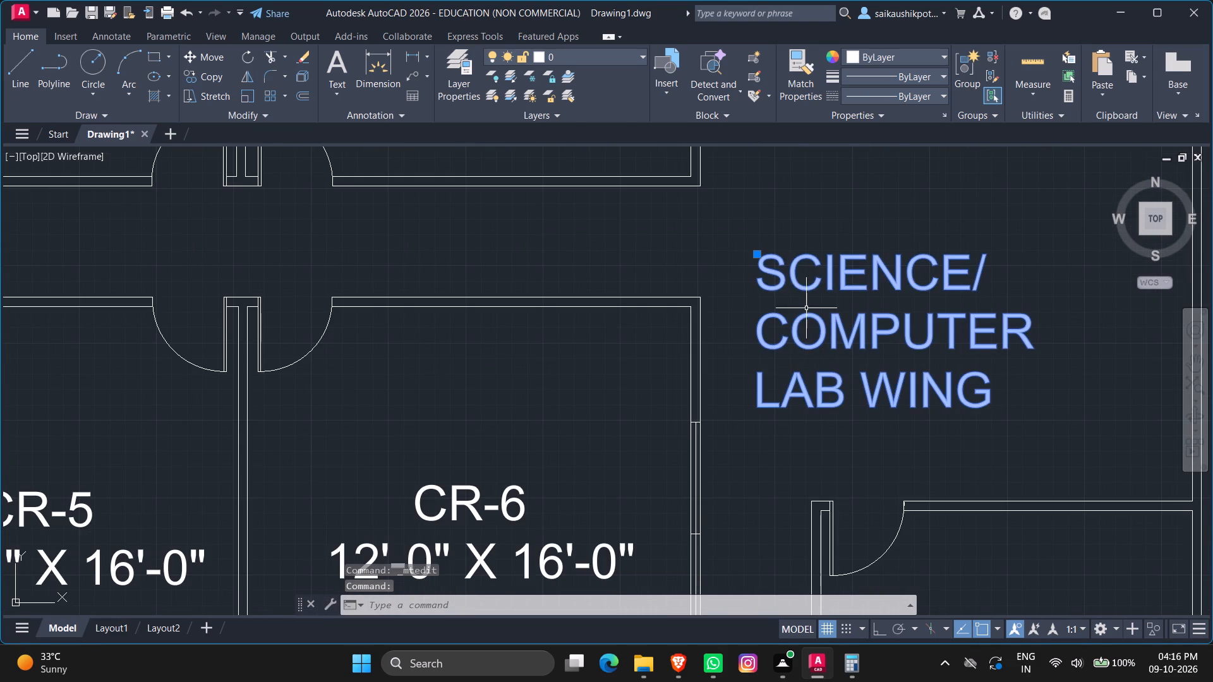
pyautogui.click(757, 254)
pyautogui.scroll(-2, 870, 228)
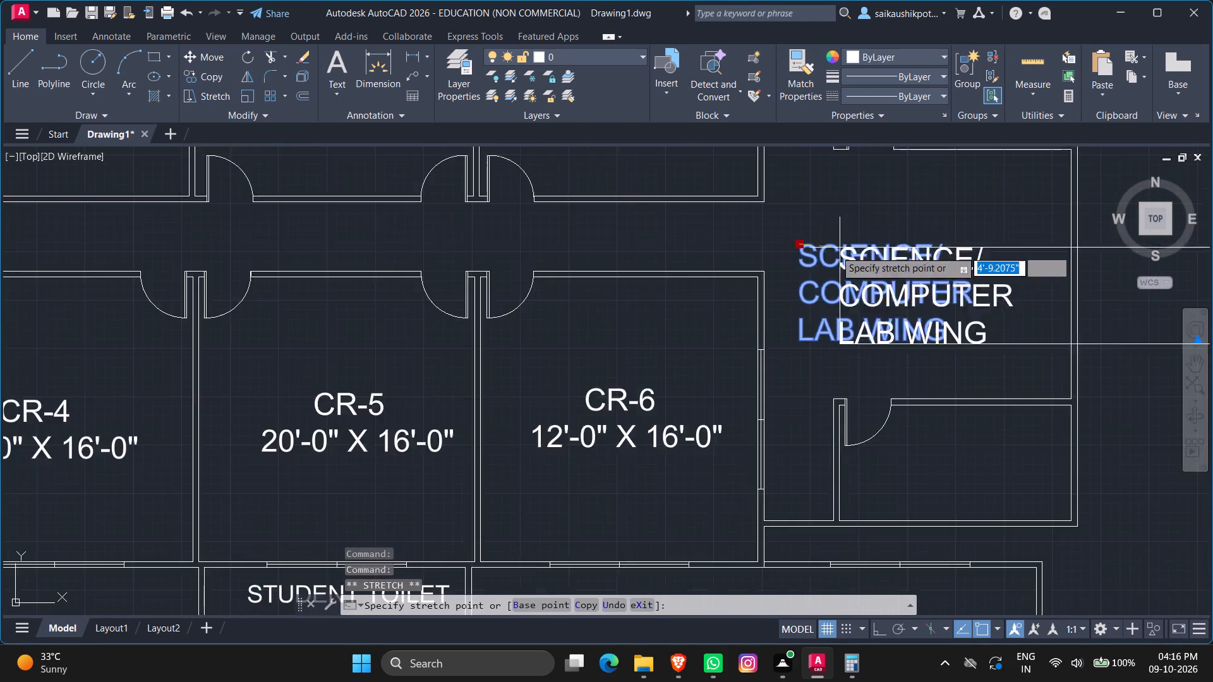
pyautogui.scroll(3, 839, 250)
pyautogui.scroll(-3, 824, 232)
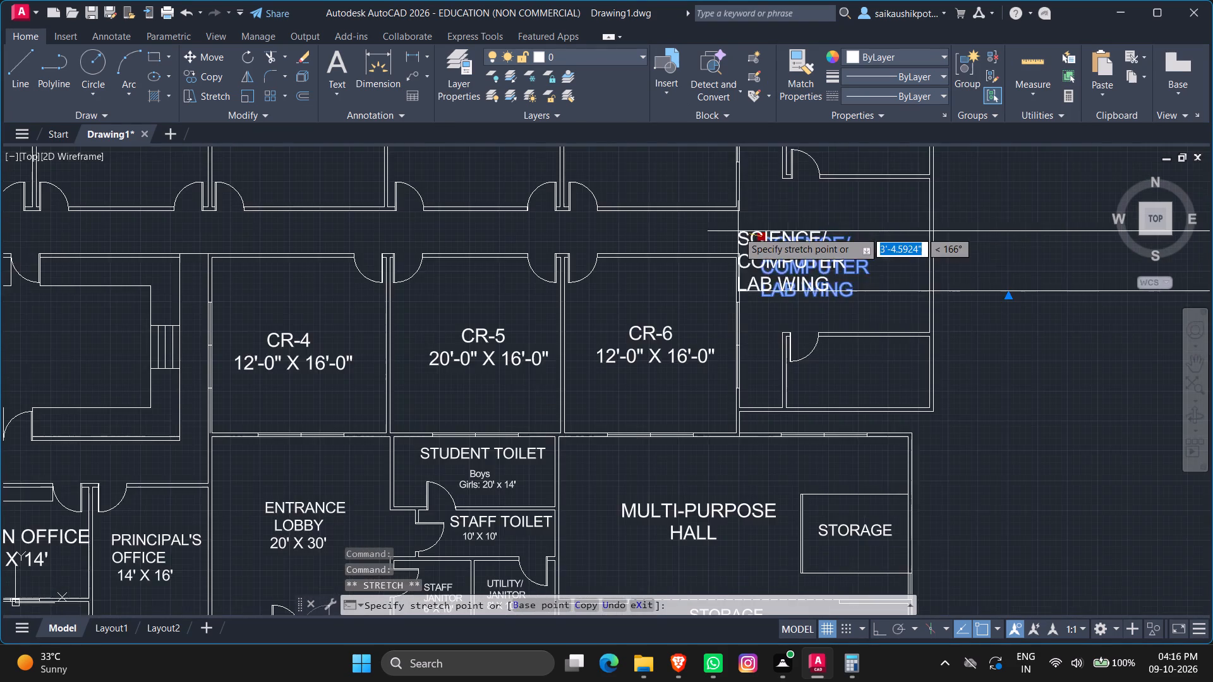
pyautogui.scroll(1, 806, 229)
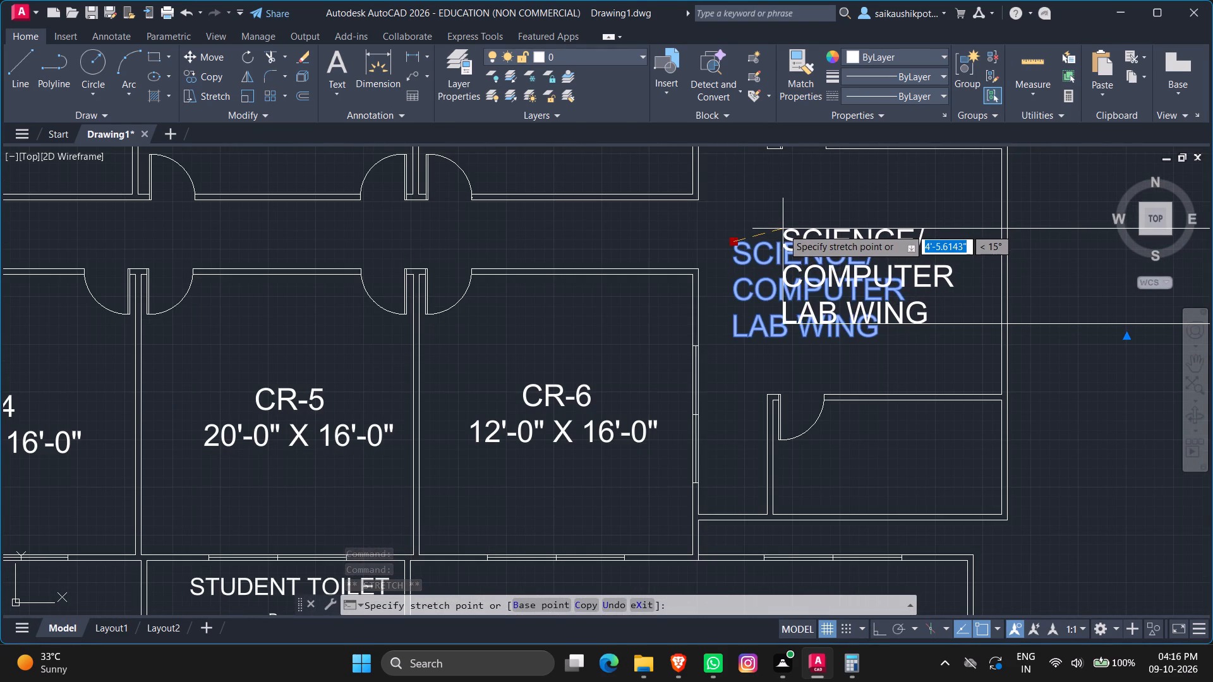
pyautogui.click(797, 236)
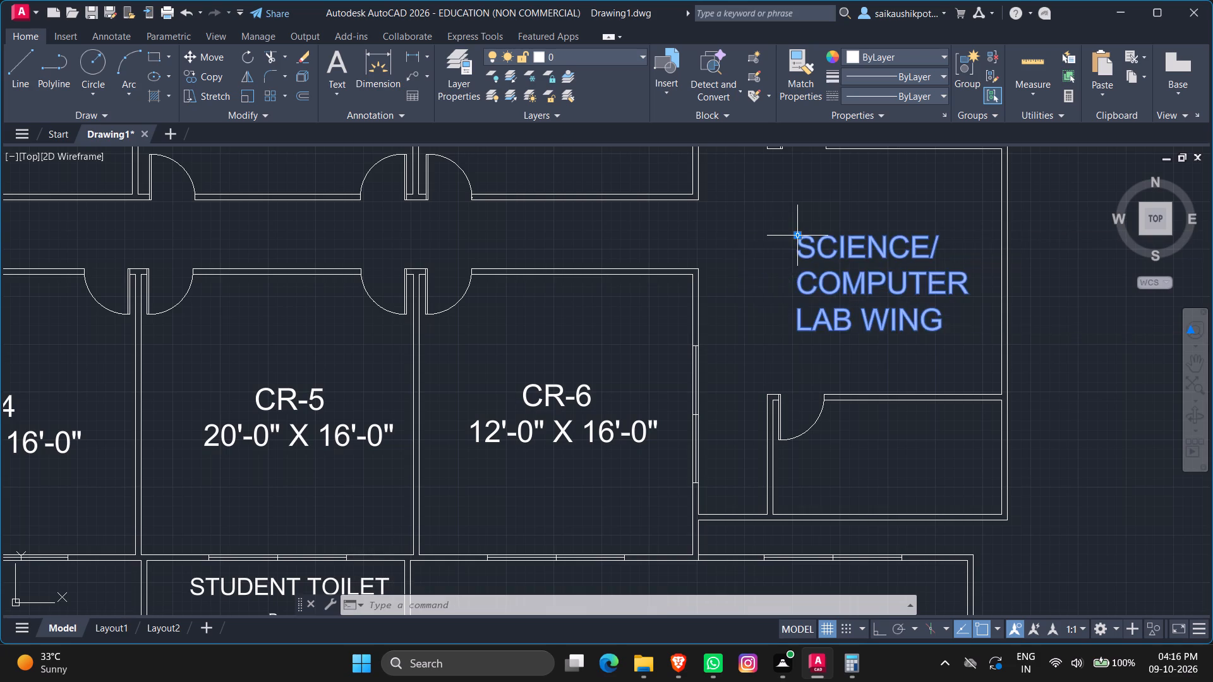
pyautogui.scroll(-4, 797, 236)
pyautogui.press('Escape')
pyautogui.press('Escape')
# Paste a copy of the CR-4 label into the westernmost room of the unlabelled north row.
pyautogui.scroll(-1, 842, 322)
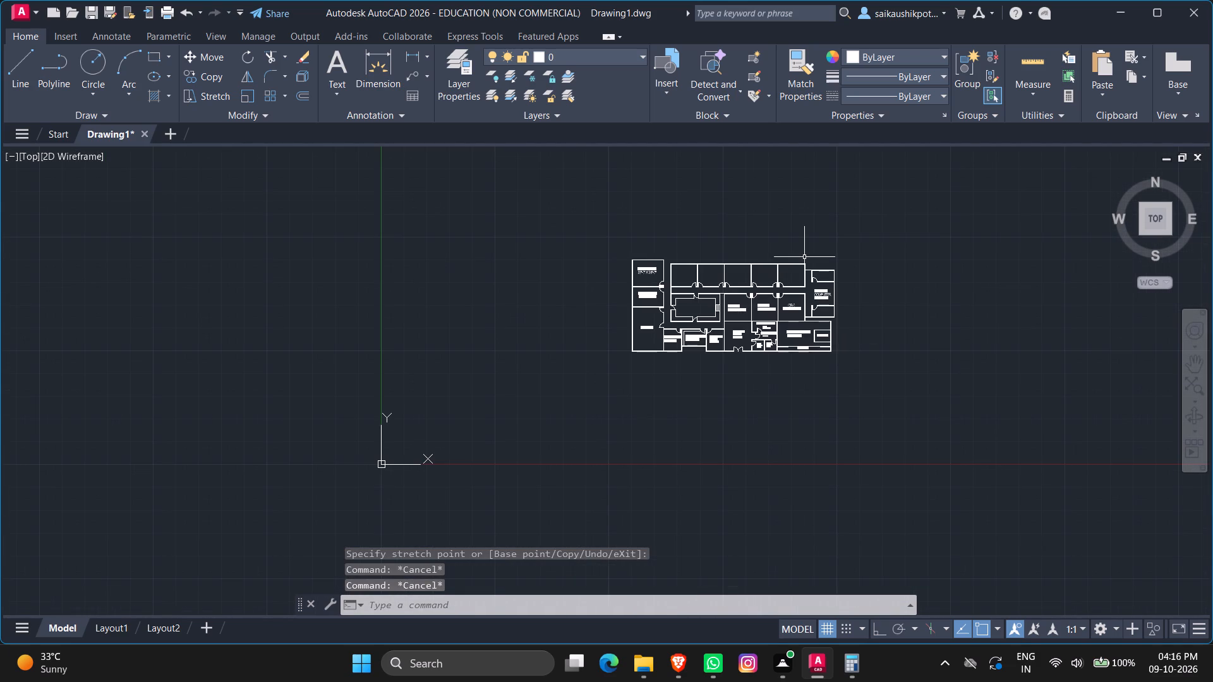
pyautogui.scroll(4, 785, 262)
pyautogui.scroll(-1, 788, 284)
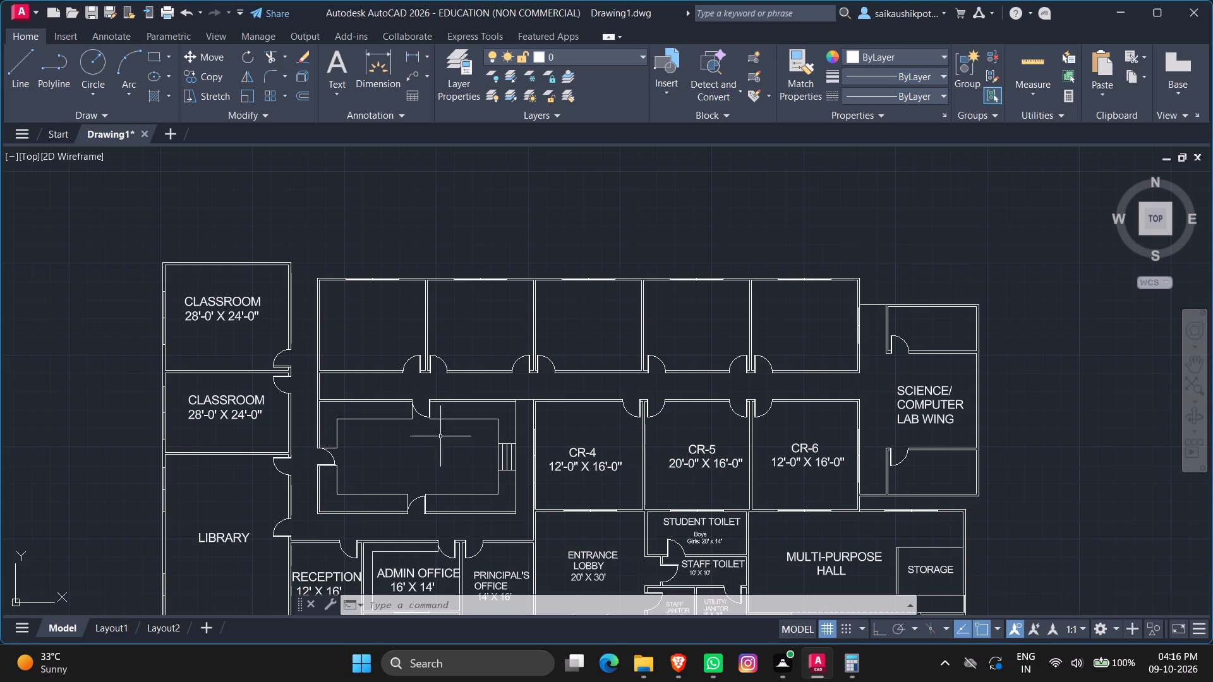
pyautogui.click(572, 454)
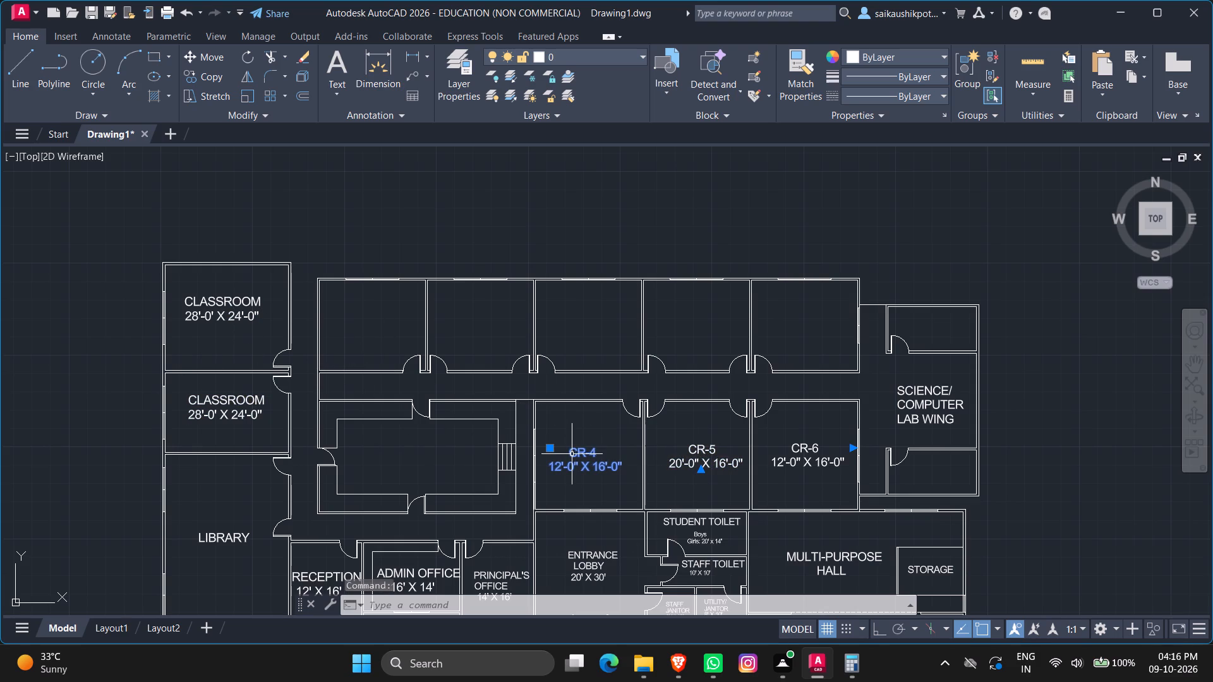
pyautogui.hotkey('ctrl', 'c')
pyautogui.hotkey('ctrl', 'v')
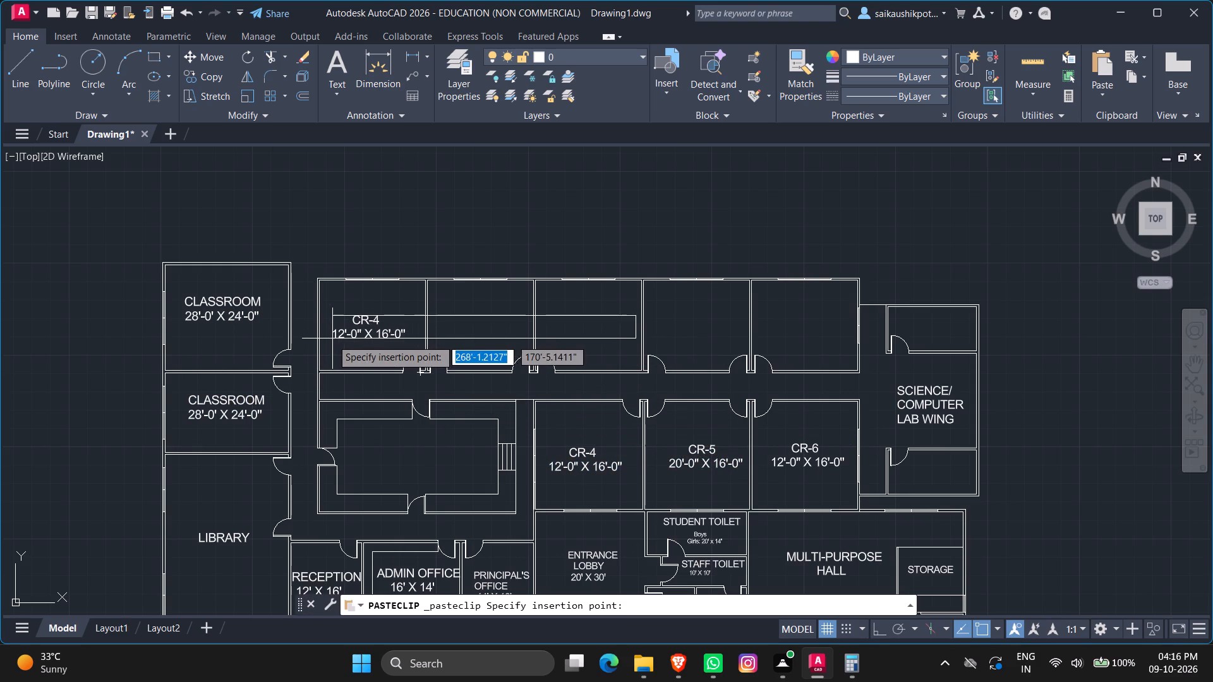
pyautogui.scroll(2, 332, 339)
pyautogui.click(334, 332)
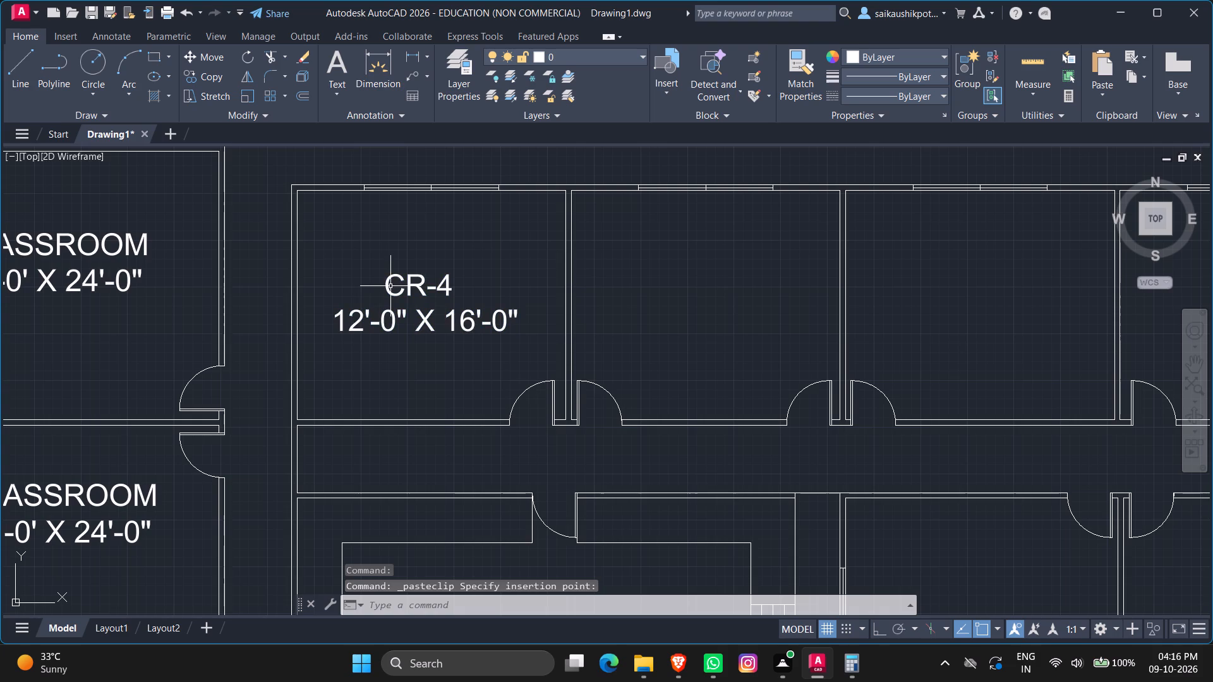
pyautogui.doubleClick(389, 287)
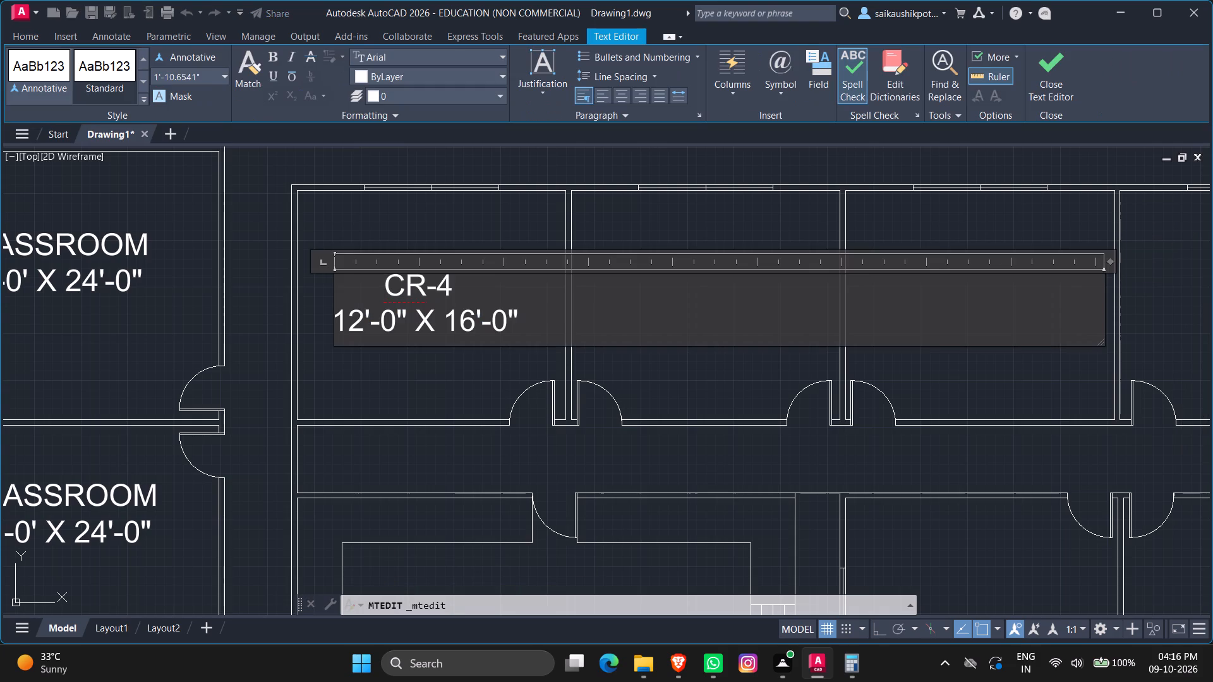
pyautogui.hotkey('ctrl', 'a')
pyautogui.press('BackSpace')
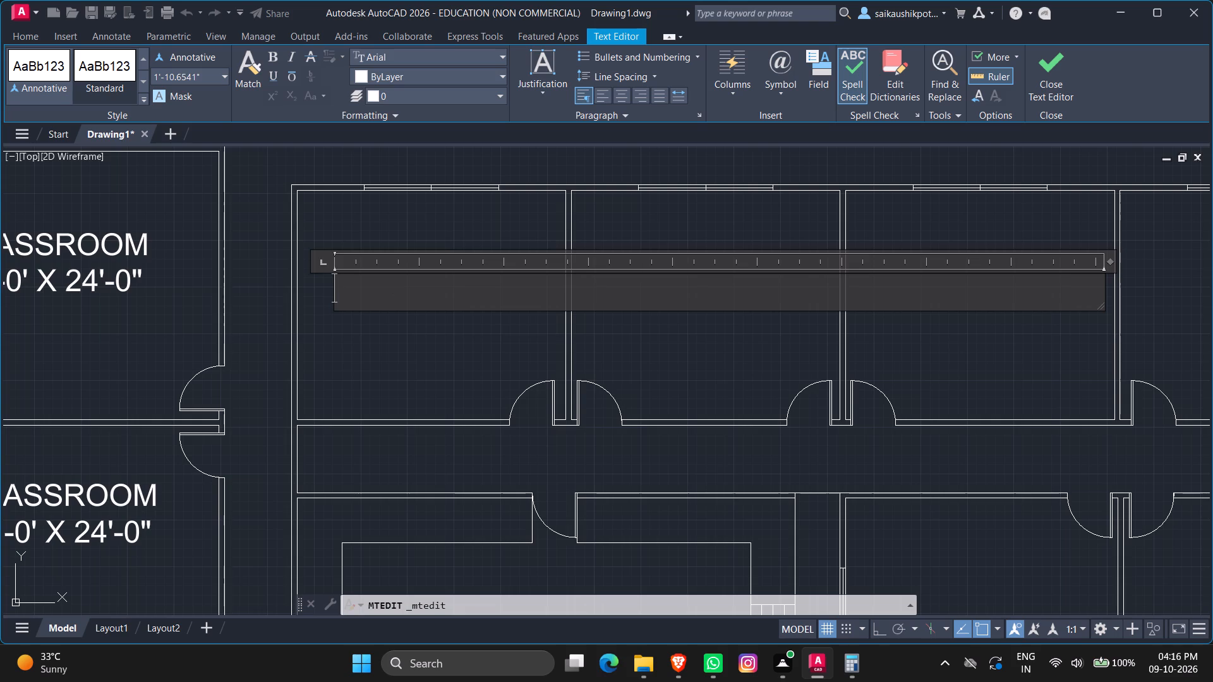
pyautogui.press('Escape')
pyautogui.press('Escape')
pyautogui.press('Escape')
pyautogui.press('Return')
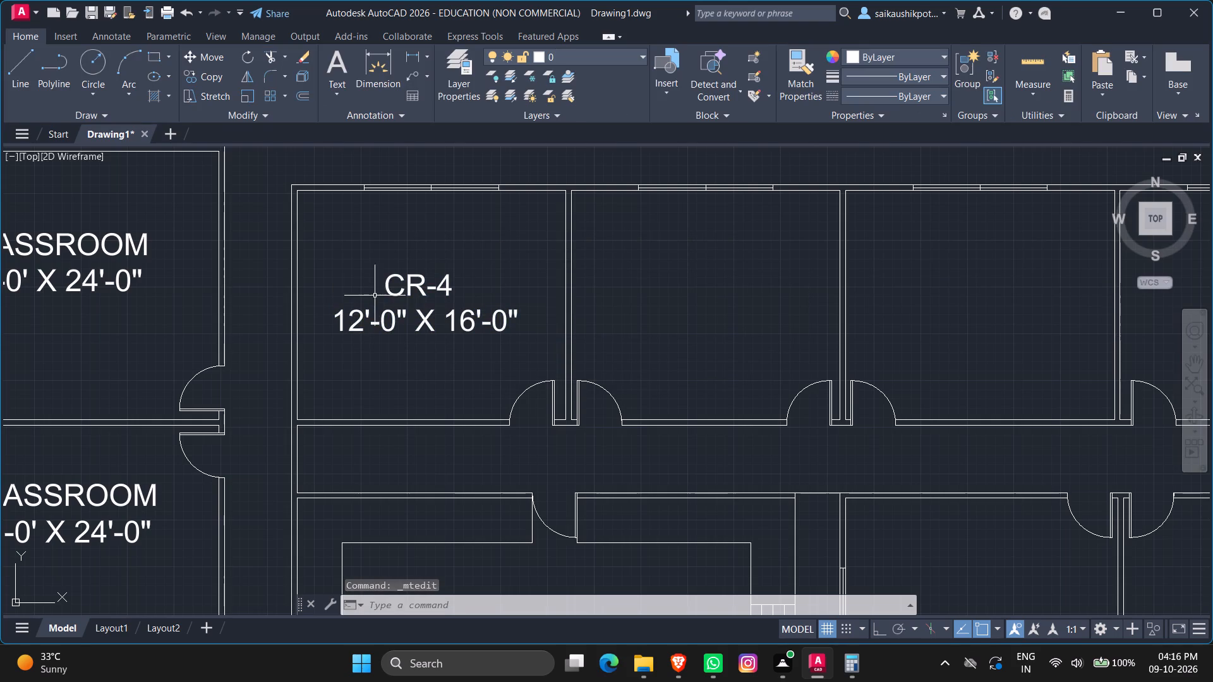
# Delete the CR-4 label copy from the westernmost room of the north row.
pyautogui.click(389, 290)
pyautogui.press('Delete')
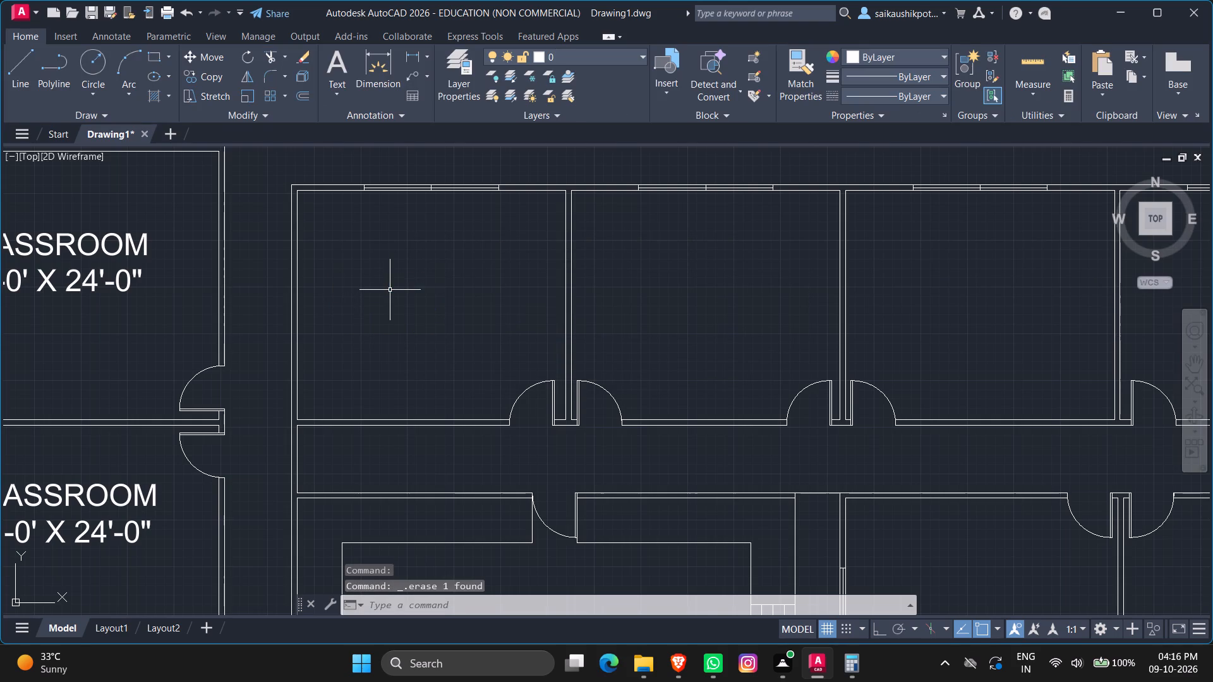
# Copy the northwest room's CLASSROOM 28'-0' X 24'-0" label into the westernmost room of the north row.
pyautogui.scroll(-3, 596, 460)
pyautogui.scroll(2, 459, 397)
pyautogui.click(458, 431)
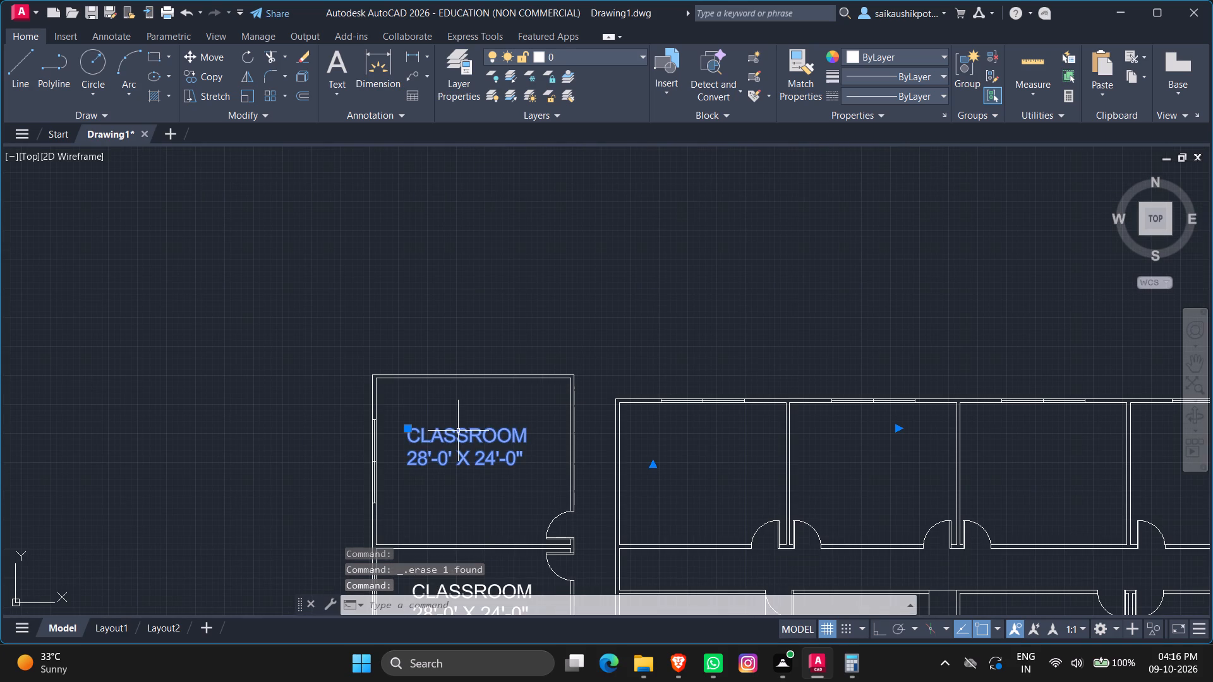
pyautogui.hotkey('ctrl', 'c')
pyautogui.hotkey('ctrl', 'v')
pyautogui.scroll(-3, 586, 422)
pyautogui.scroll(3, 600, 450)
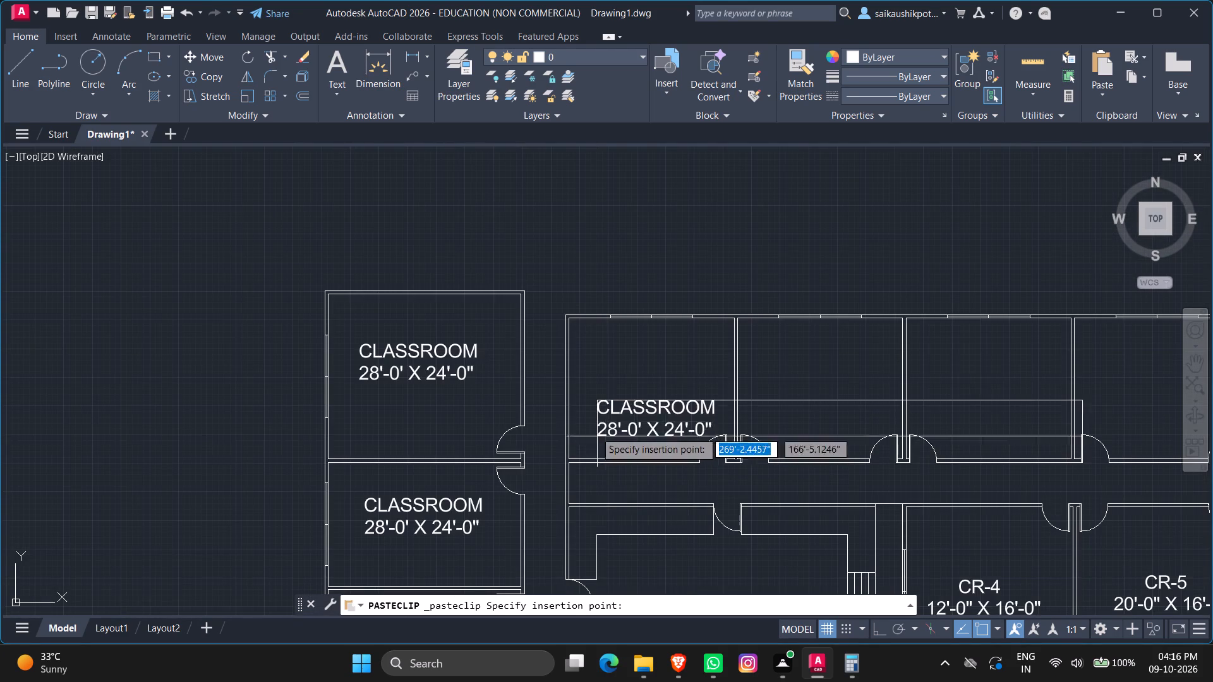
pyautogui.scroll(2, 588, 401)
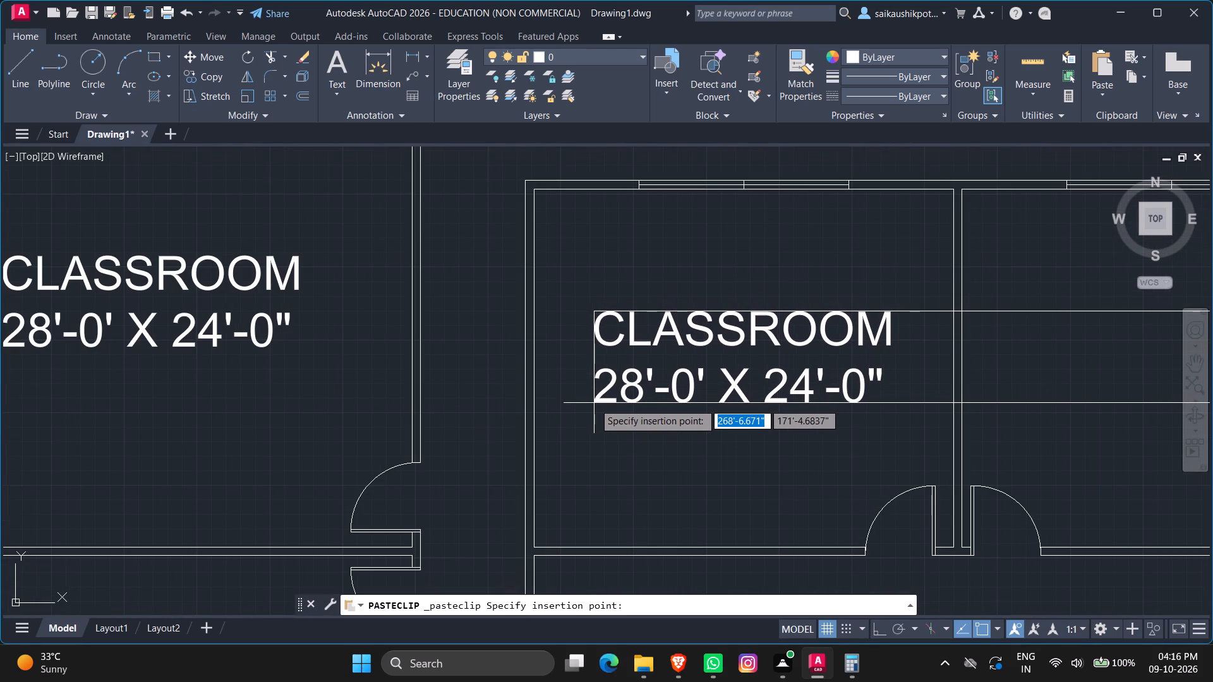
pyautogui.click(598, 404)
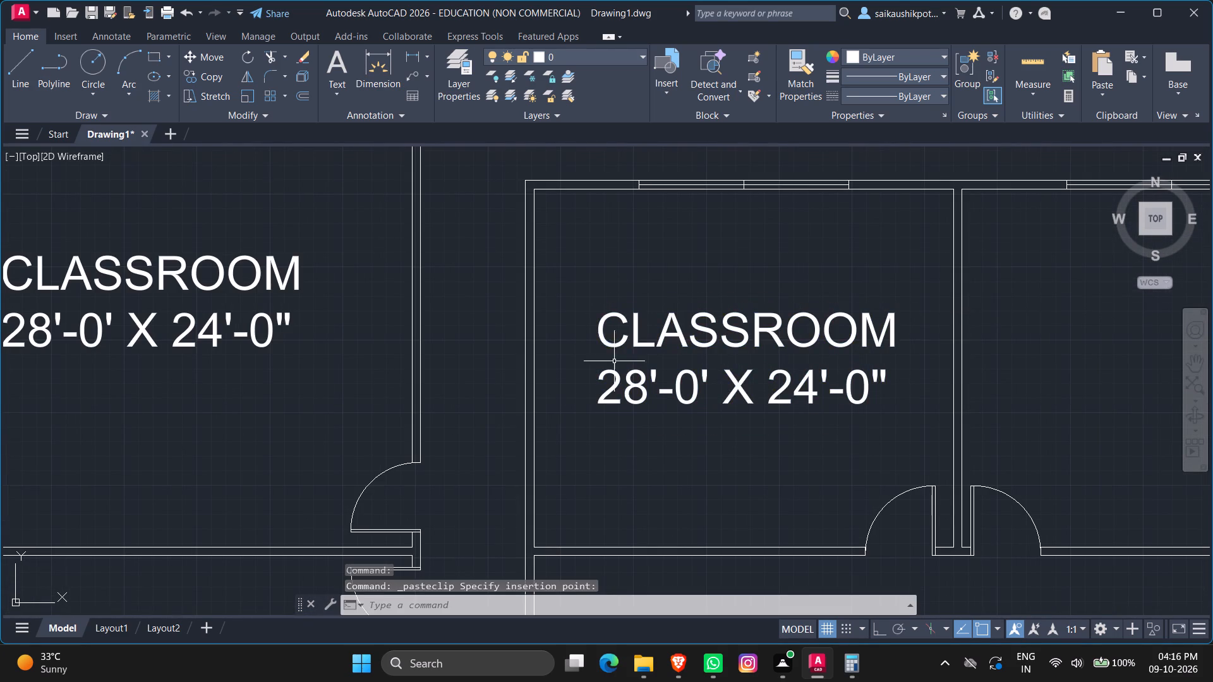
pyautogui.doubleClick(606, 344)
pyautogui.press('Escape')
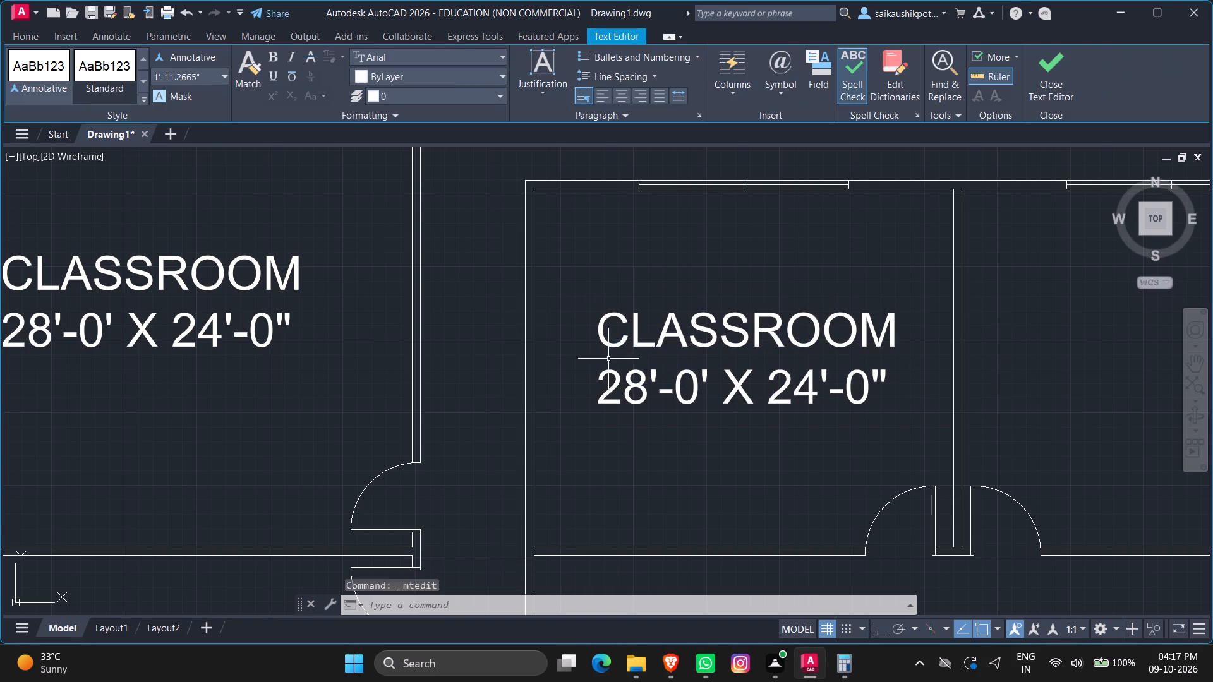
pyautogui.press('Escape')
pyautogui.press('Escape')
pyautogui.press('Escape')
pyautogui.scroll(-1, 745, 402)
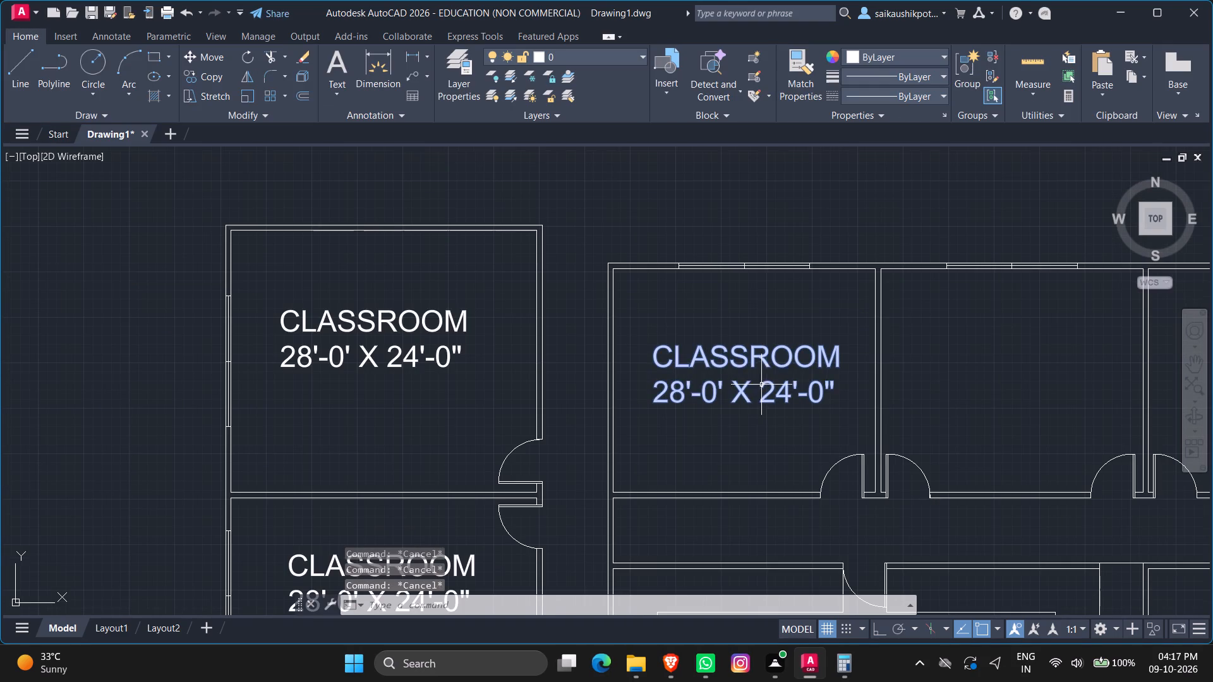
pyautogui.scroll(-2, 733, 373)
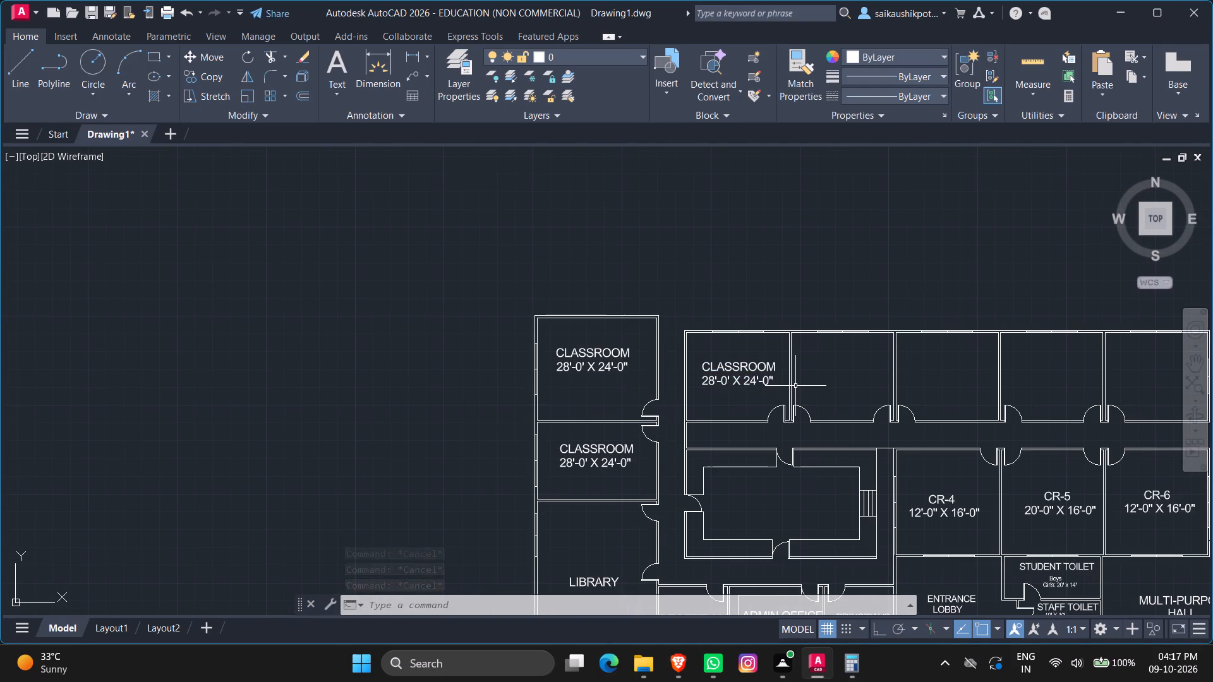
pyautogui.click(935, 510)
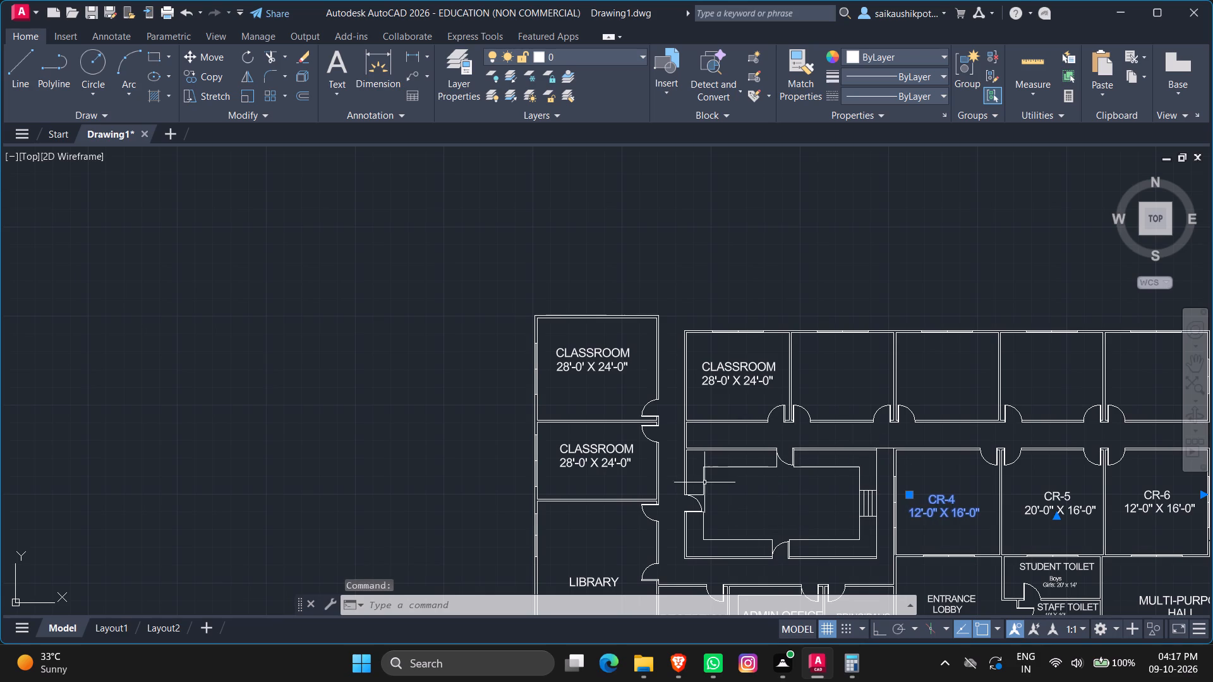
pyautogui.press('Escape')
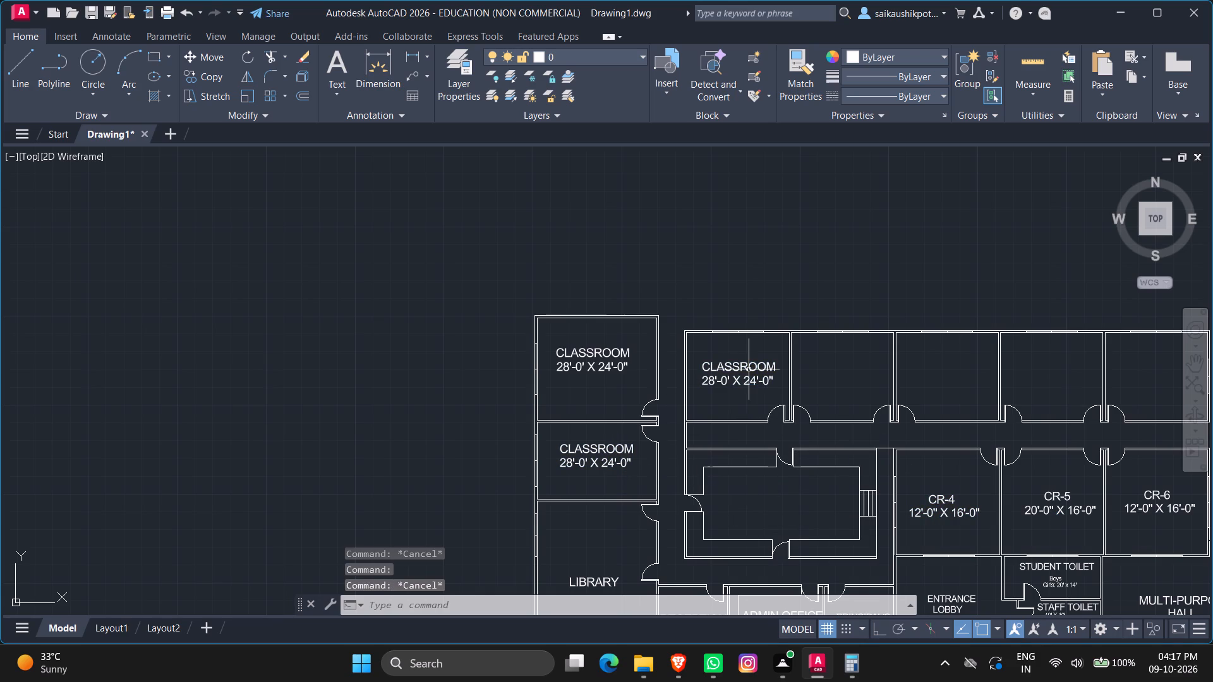
# Paste another copy of the CLASSROOM label in the empty space north of the plan, above the row's westernmost room.
pyautogui.hotkey('ctrl', 'v')
pyautogui.click(733, 259)
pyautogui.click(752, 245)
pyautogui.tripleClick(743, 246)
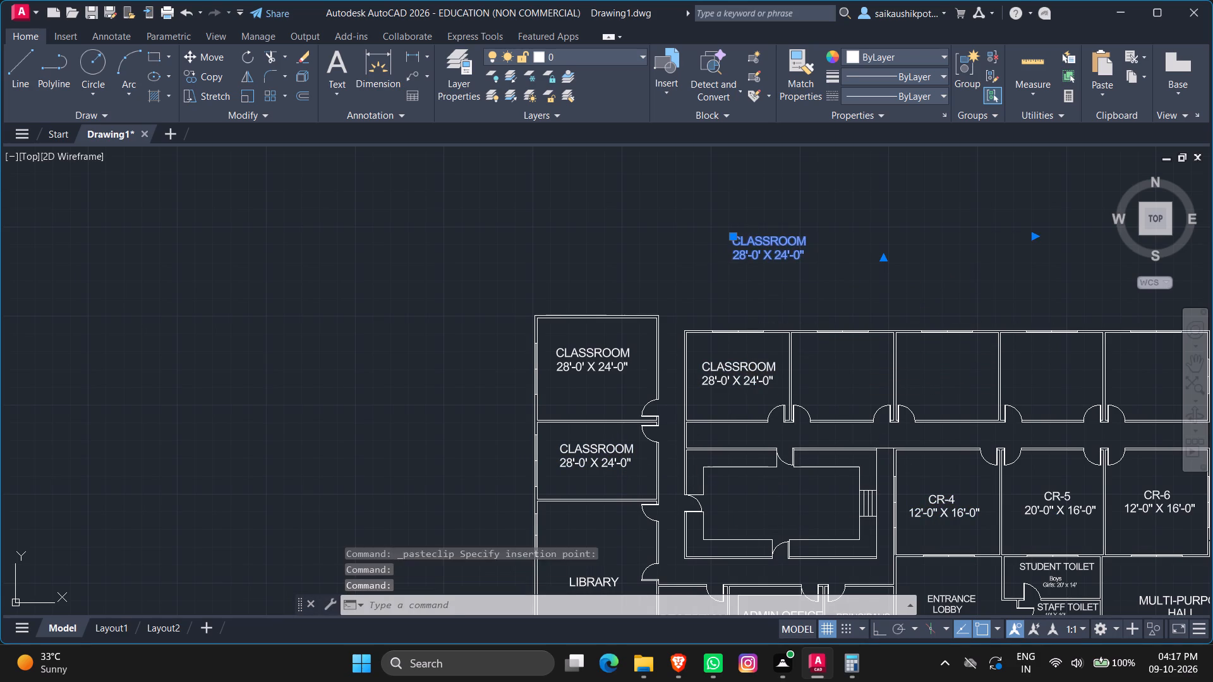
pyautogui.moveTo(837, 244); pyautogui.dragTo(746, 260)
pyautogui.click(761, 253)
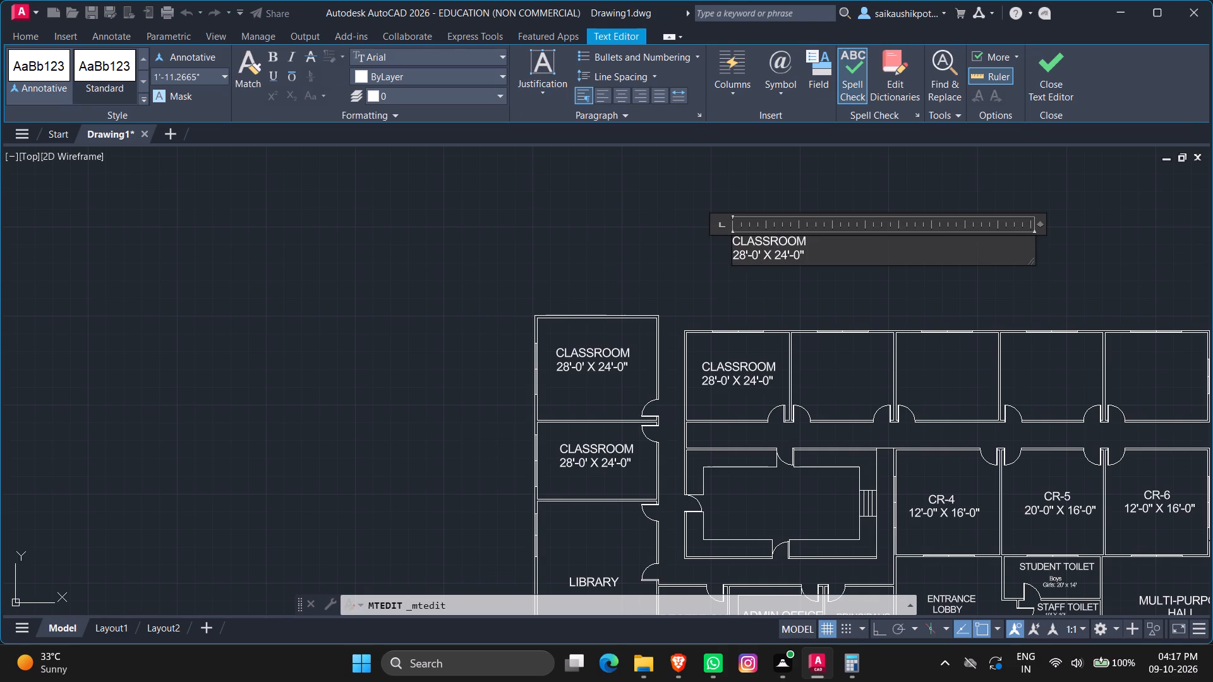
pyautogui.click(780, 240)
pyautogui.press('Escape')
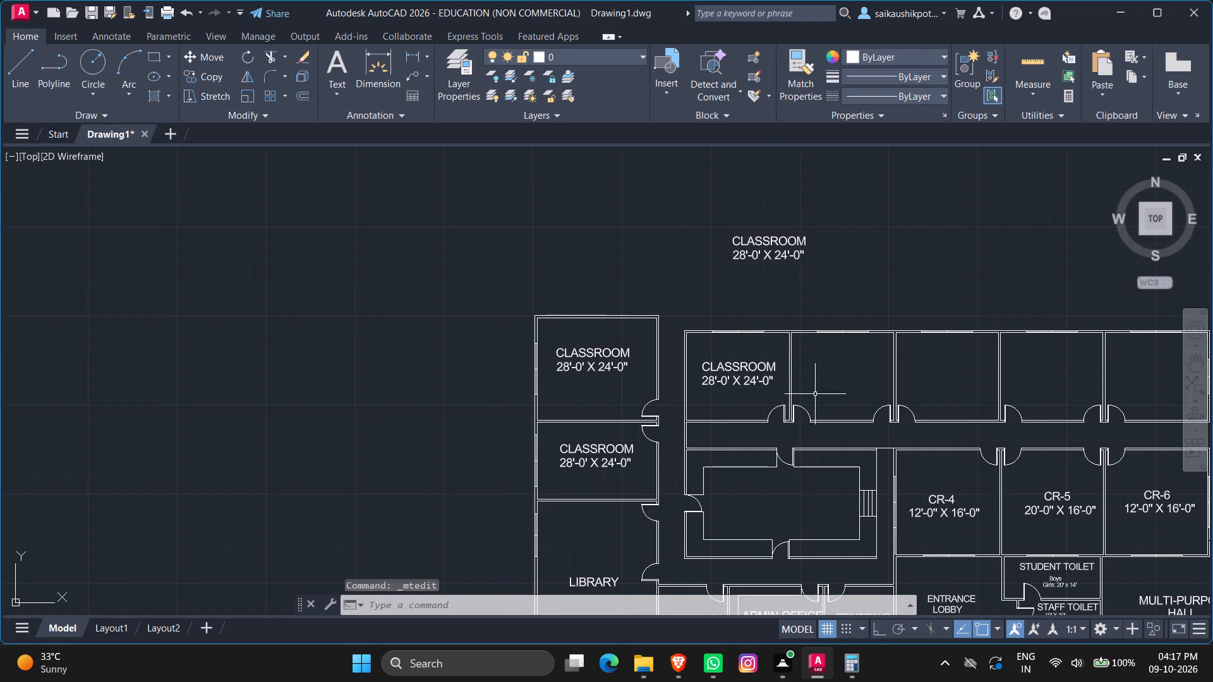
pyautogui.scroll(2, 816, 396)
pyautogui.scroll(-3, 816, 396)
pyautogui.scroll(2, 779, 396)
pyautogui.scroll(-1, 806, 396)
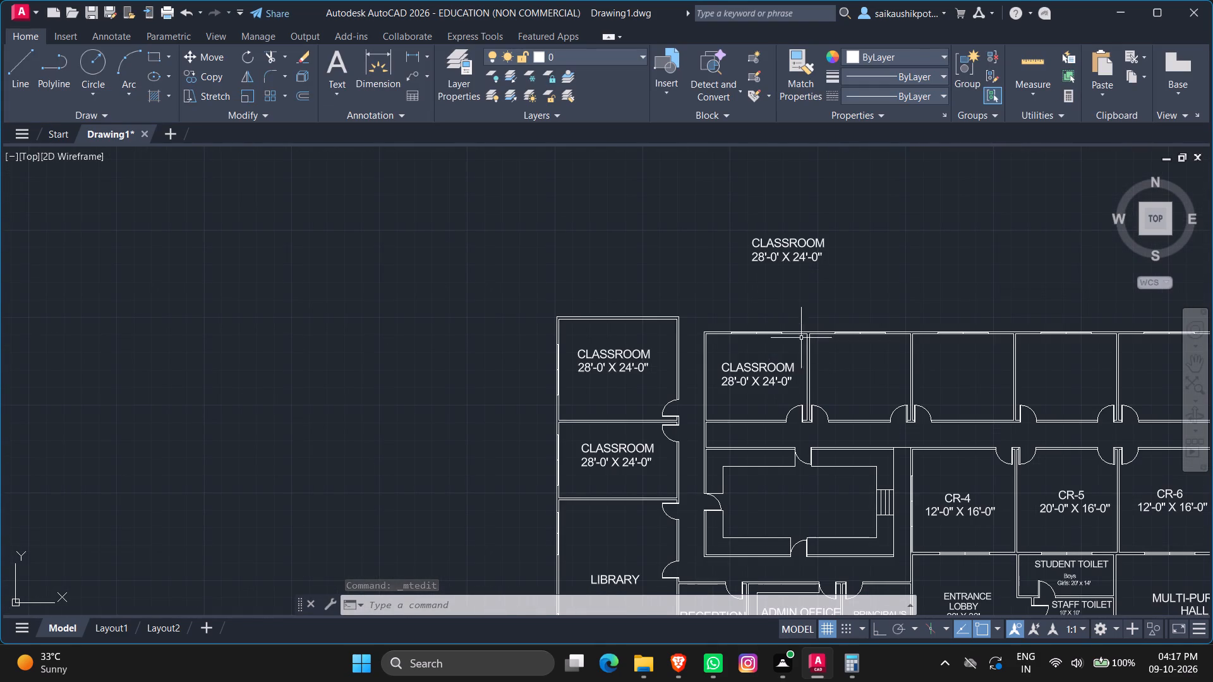
# Delete the CLASSROOM label copy from the empty space north of the plan.
pyautogui.click(773, 249)
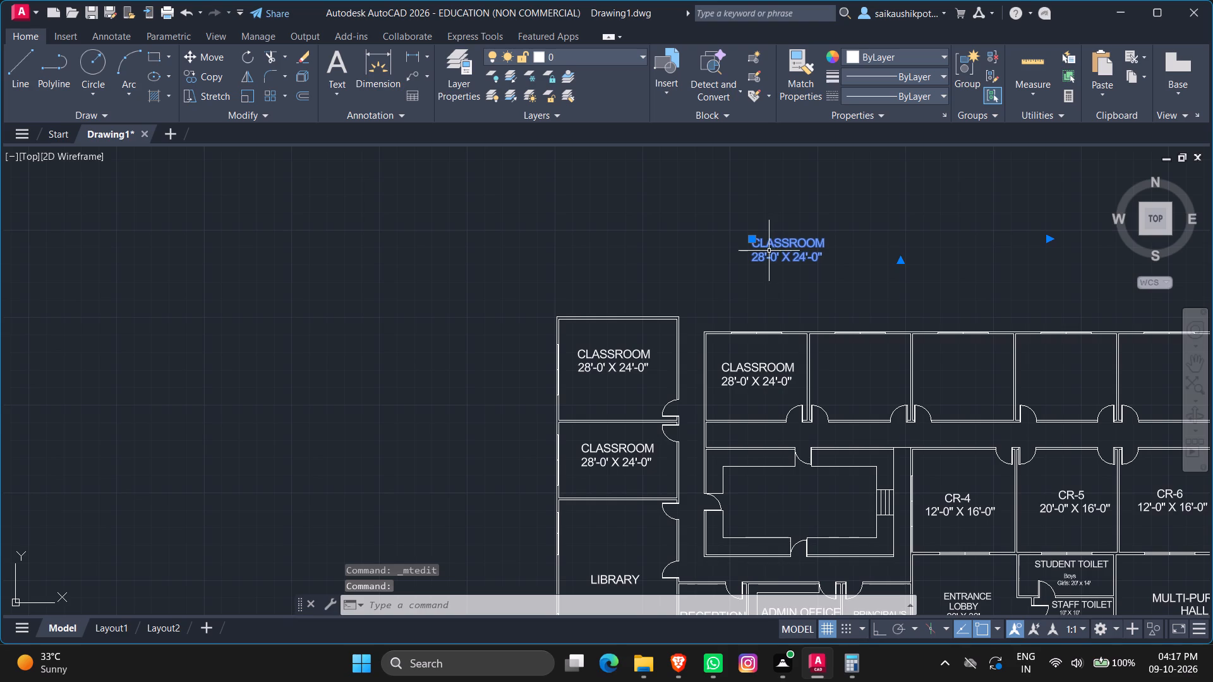
pyautogui.press('Escape')
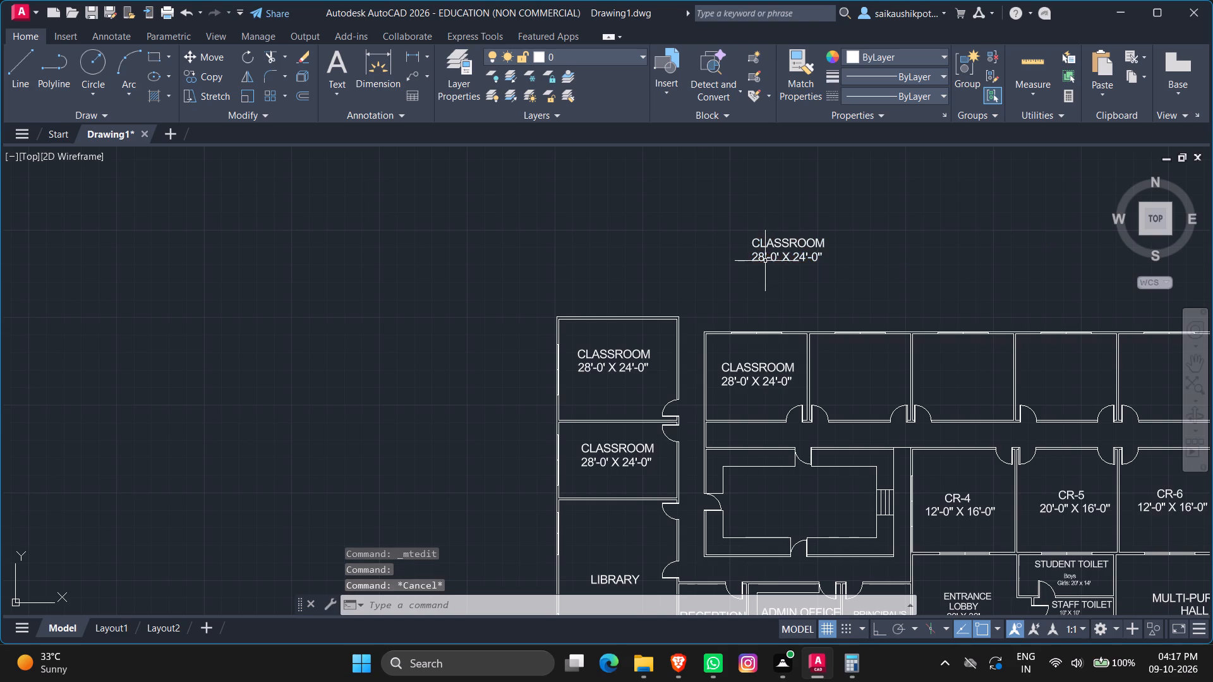
pyautogui.press('Escape')
pyautogui.click(782, 245)
pyautogui.press('Delete')
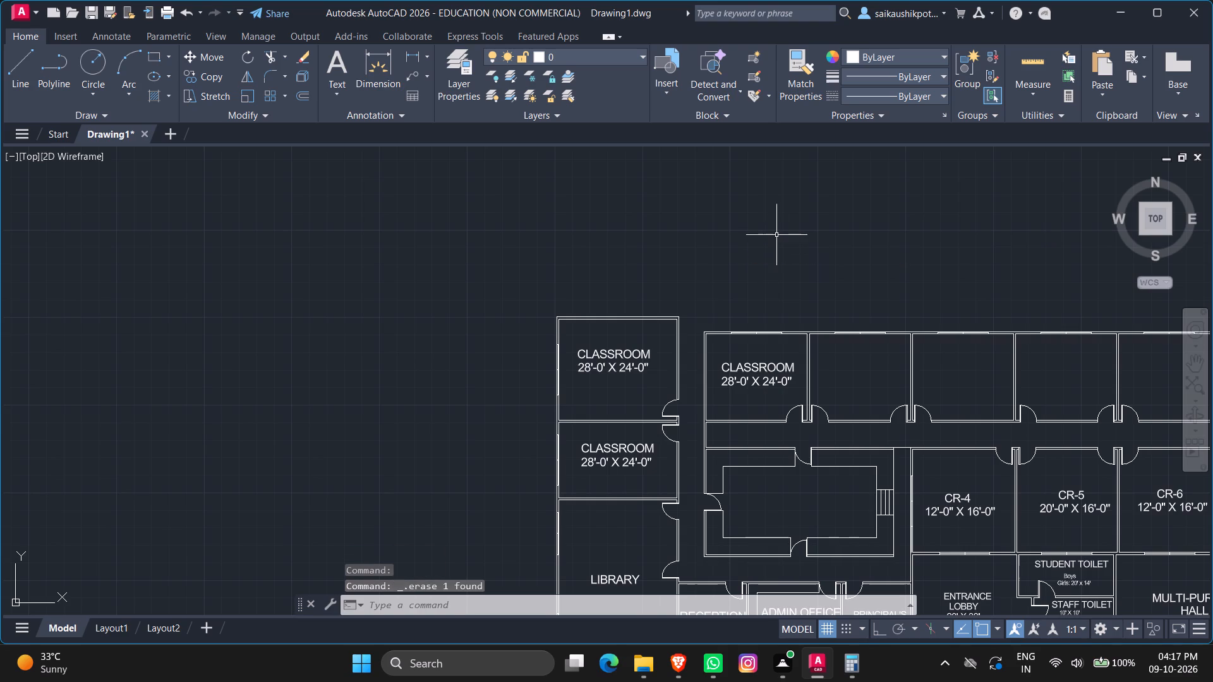
# Paste the CLASSROOM 28'-0' X 24'-0" label into the second room from the west in the north row.
pyautogui.hotkey('ctrl', 'v')
pyautogui.scroll(-2, 519, 476)
pyautogui.scroll(2, 719, 420)
pyautogui.scroll(2, 553, 481)
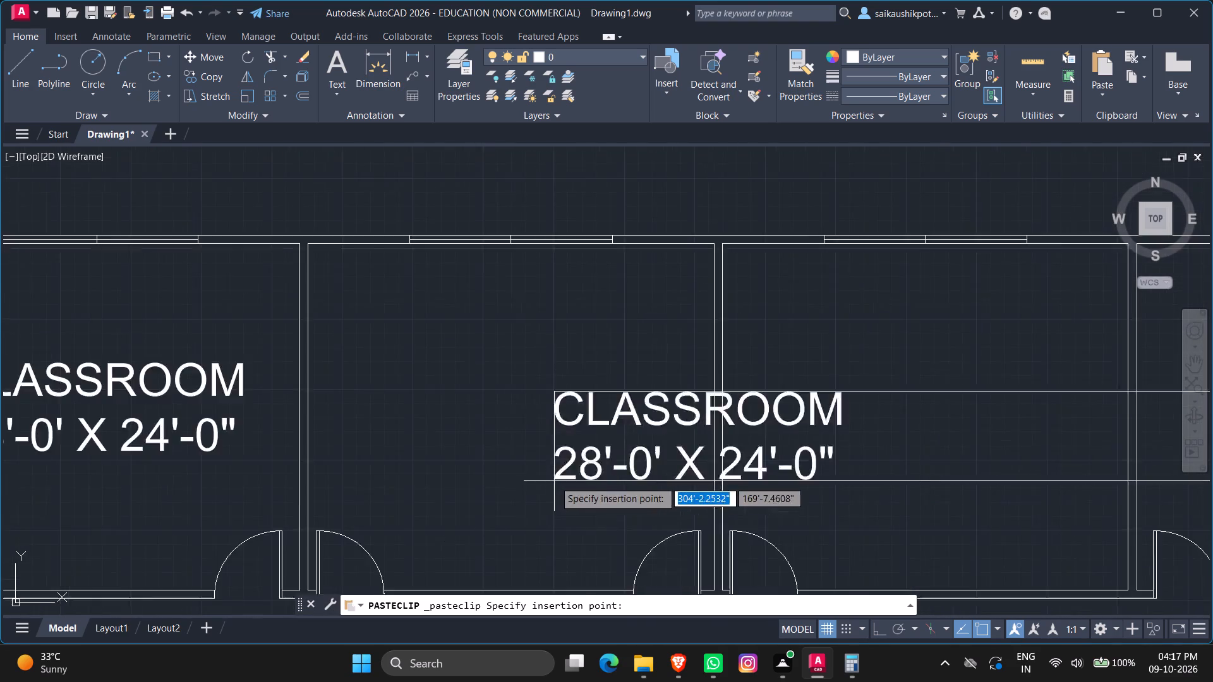
pyautogui.scroll(2, 554, 481)
pyautogui.scroll(-3, 497, 479)
pyautogui.scroll(2, 443, 477)
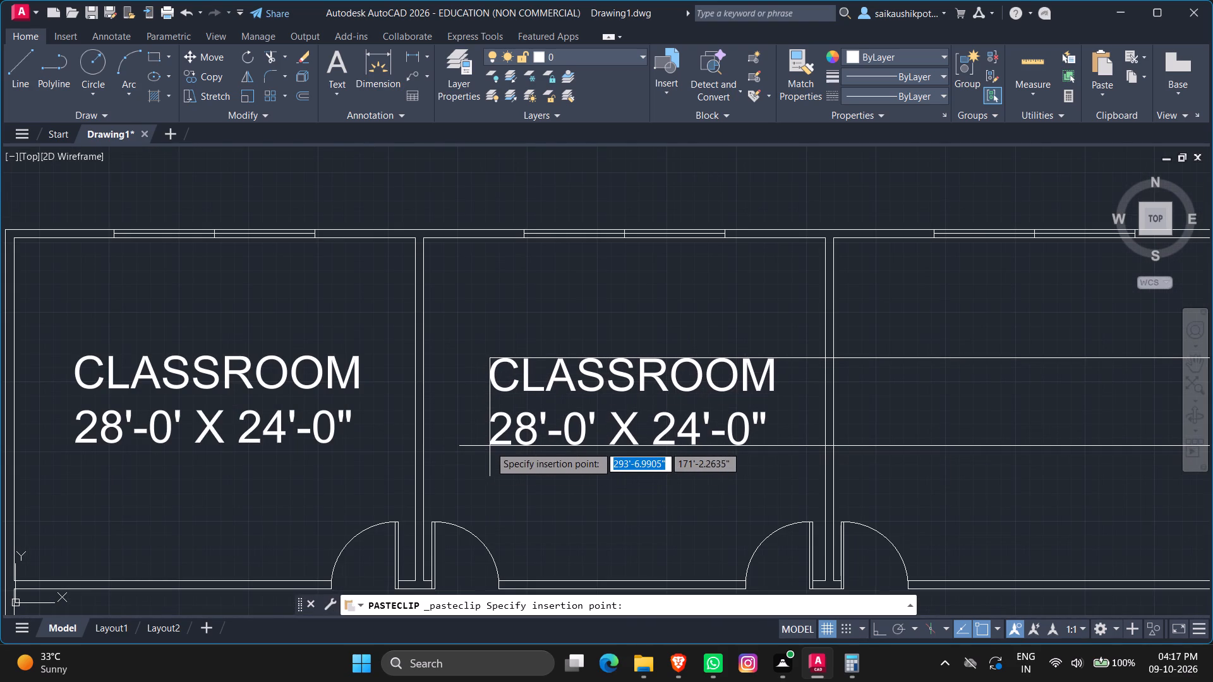
pyautogui.click(493, 445)
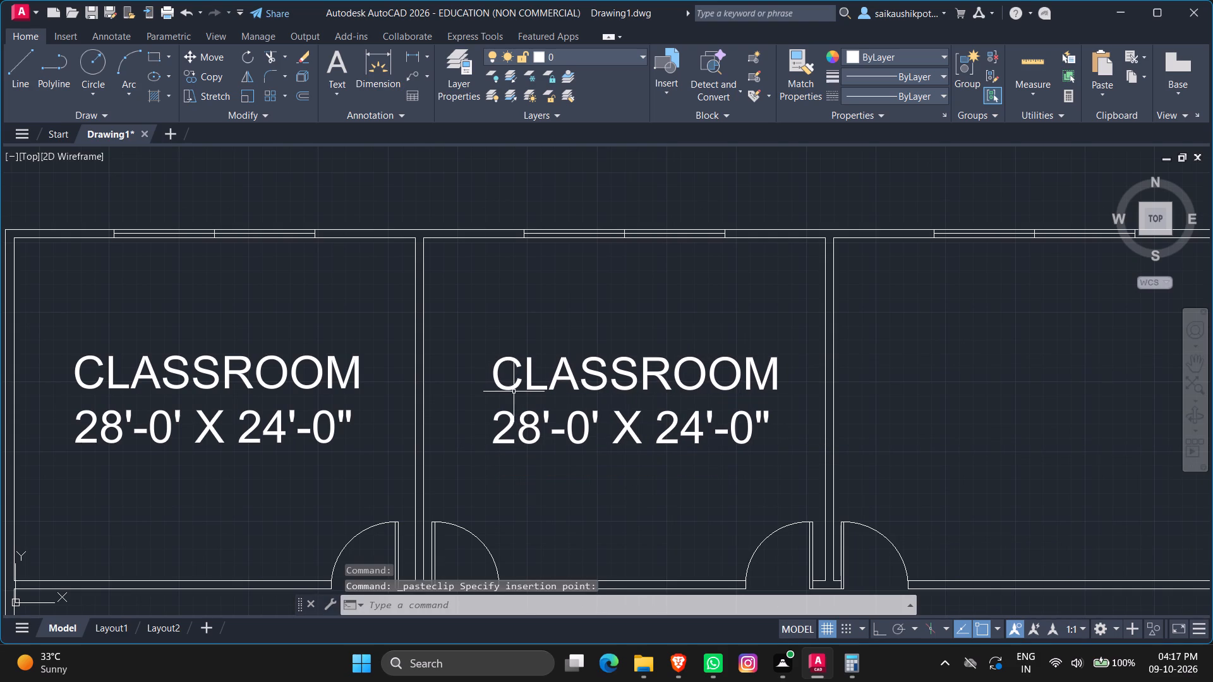
# Retype the first line of the second north-row room's label as CLASSROOM and save the text edit.
pyautogui.doubleClick(512, 391)
pyautogui.moveTo(774, 381); pyautogui.dragTo(483, 394)
pyautogui.write('CLASS')
pyautogui.write('RO')
pyautogui.write('OM')
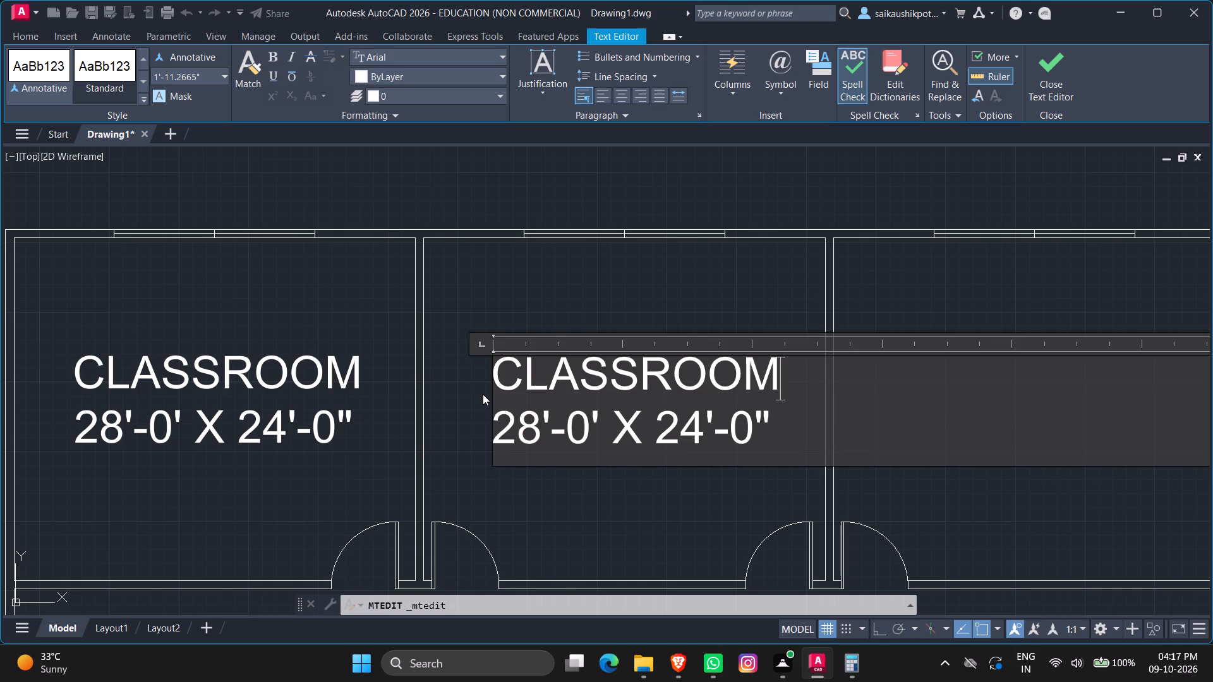
pyautogui.press('Escape')
pyautogui.press('Return')
# Paste the CLASSROOM 28'-0' X 24'-0" label into the third room from the west in the north row.
pyautogui.scroll(-4, 483, 394)
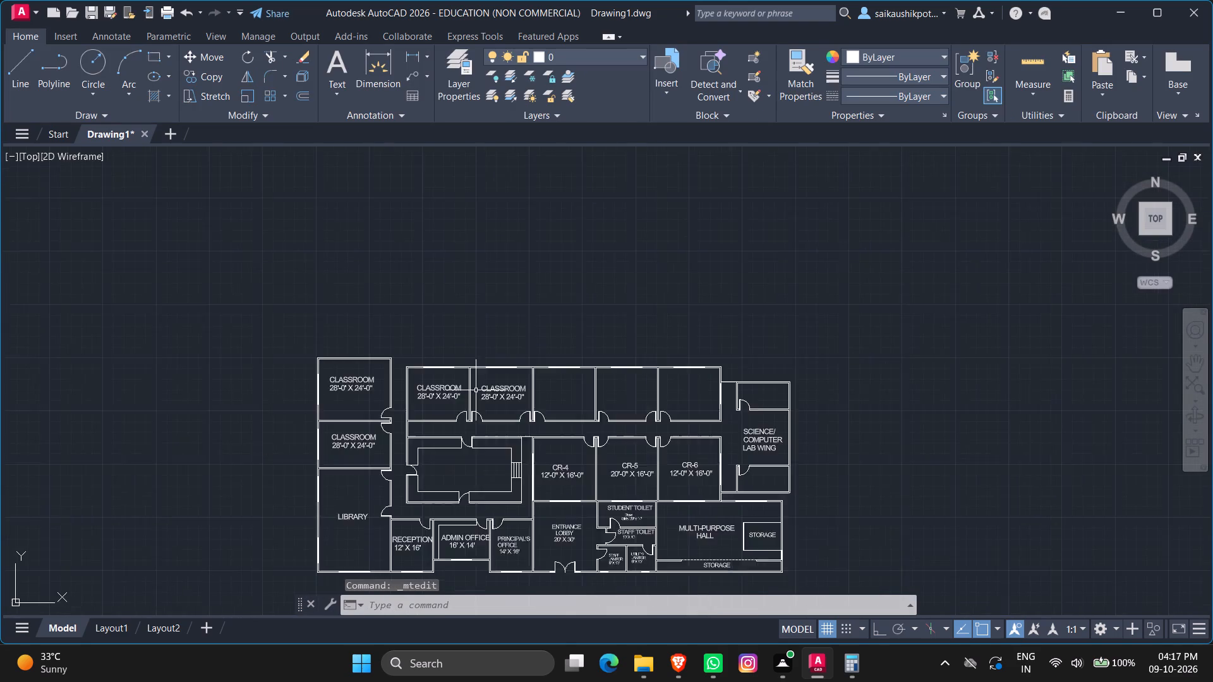
pyautogui.scroll(1, 574, 432)
pyautogui.hotkey('ctrl', 'v')
pyautogui.scroll(1, 495, 379)
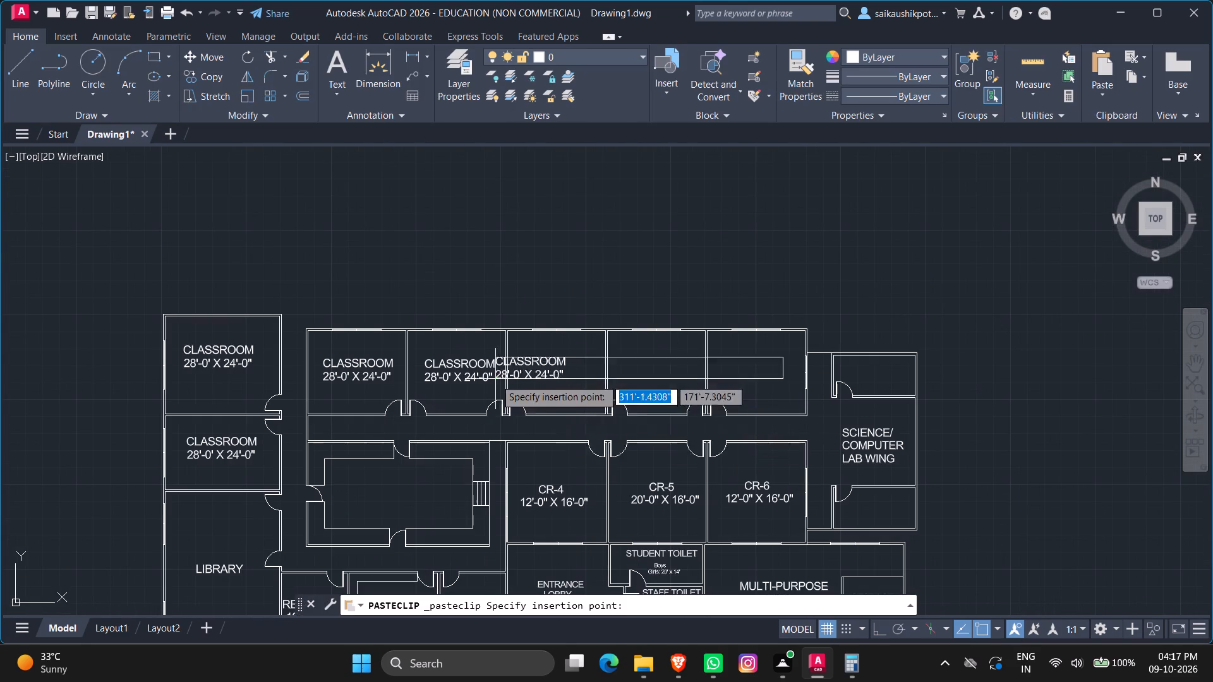
pyautogui.scroll(1, 495, 379)
pyautogui.scroll(1, 579, 409)
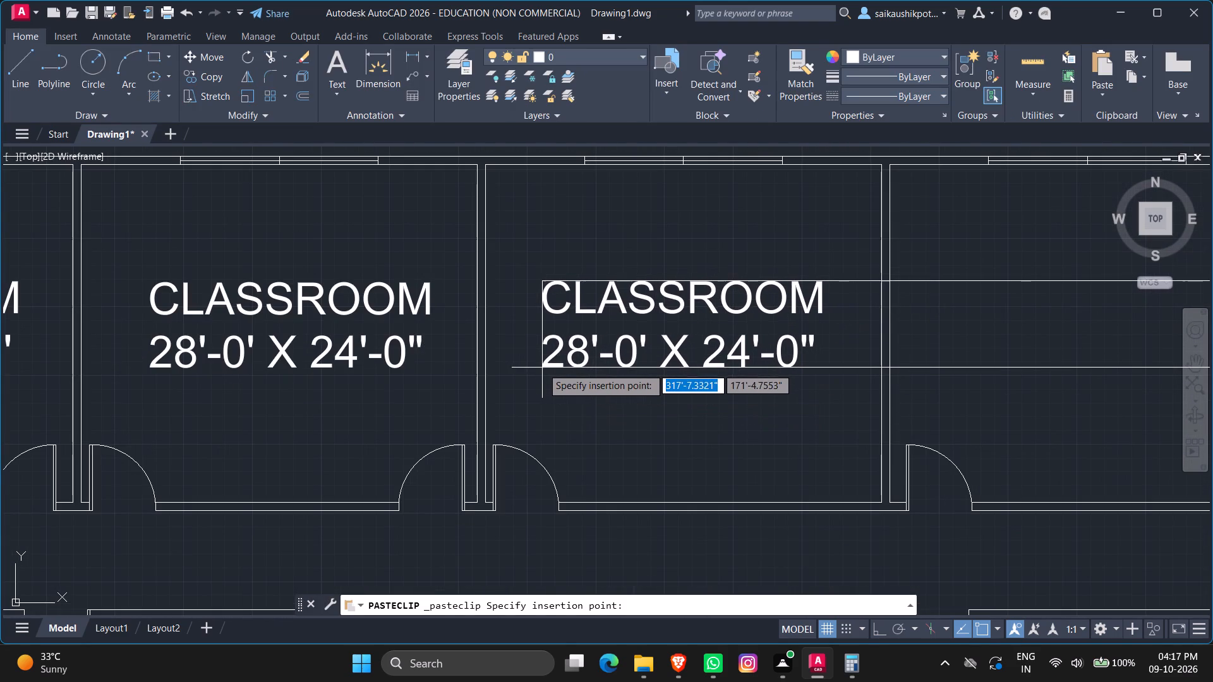
pyautogui.click(541, 369)
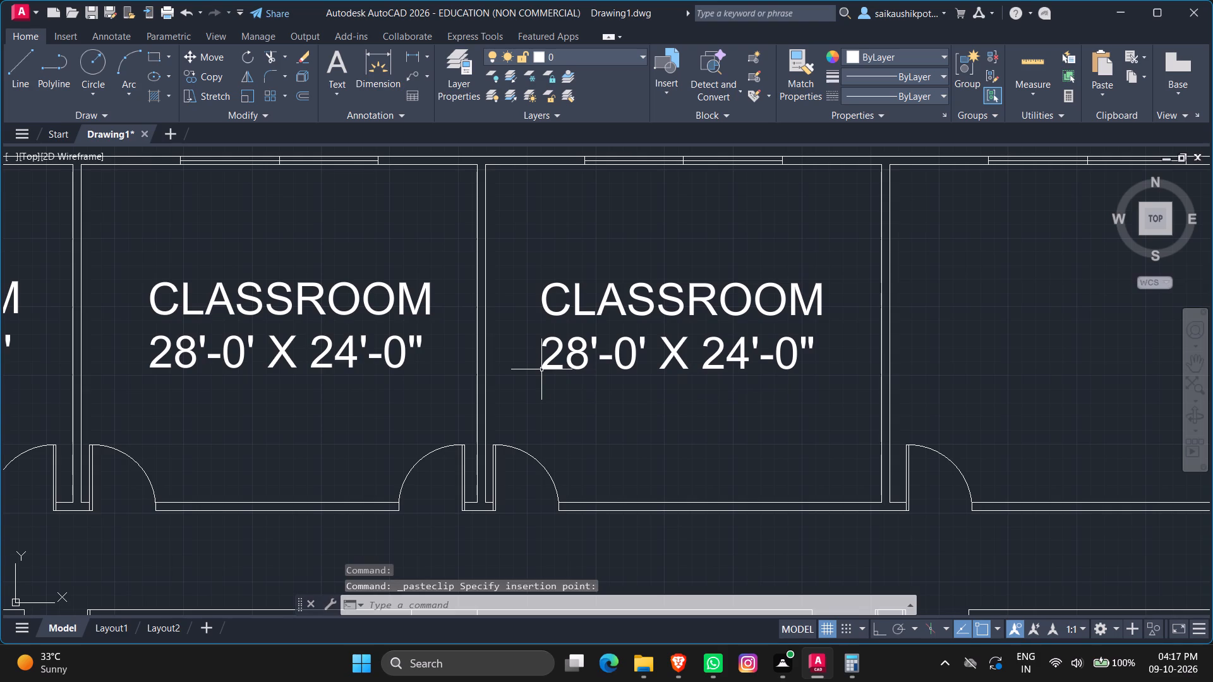
# Retype the first line of the third north-row room's label as CLASSROOM and save the text edit.
pyautogui.click(584, 308)
pyautogui.doubleClick(576, 309)
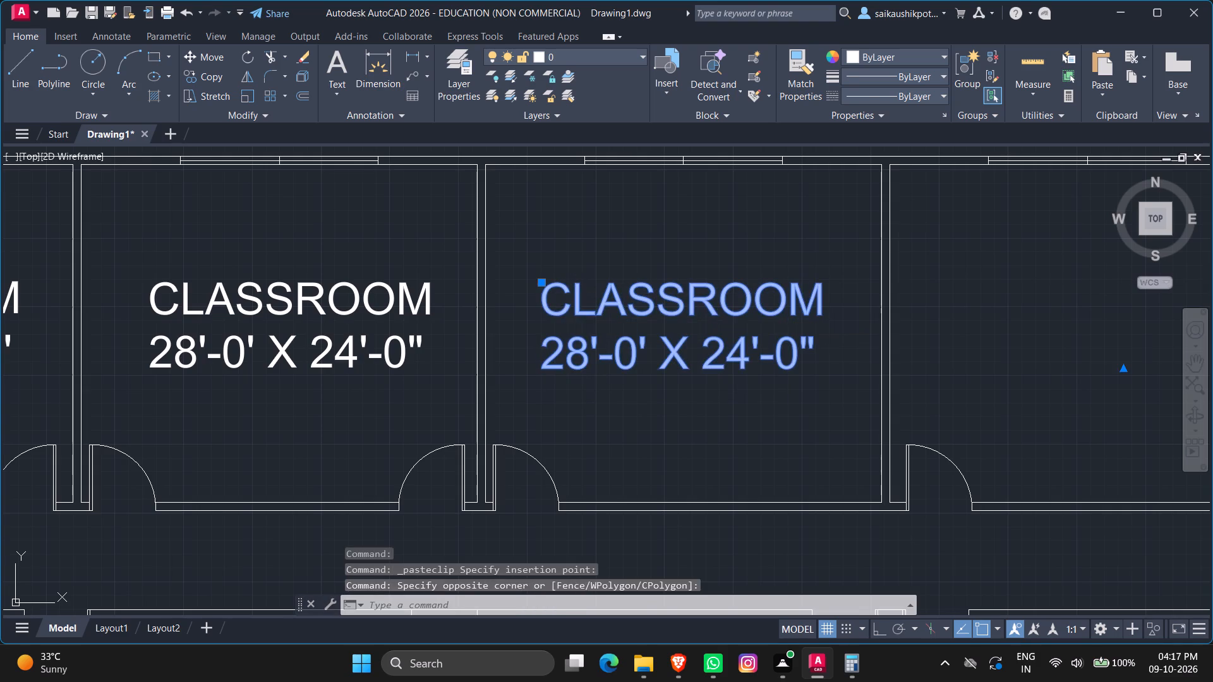
pyautogui.moveTo(823, 302); pyautogui.dragTo(605, 313)
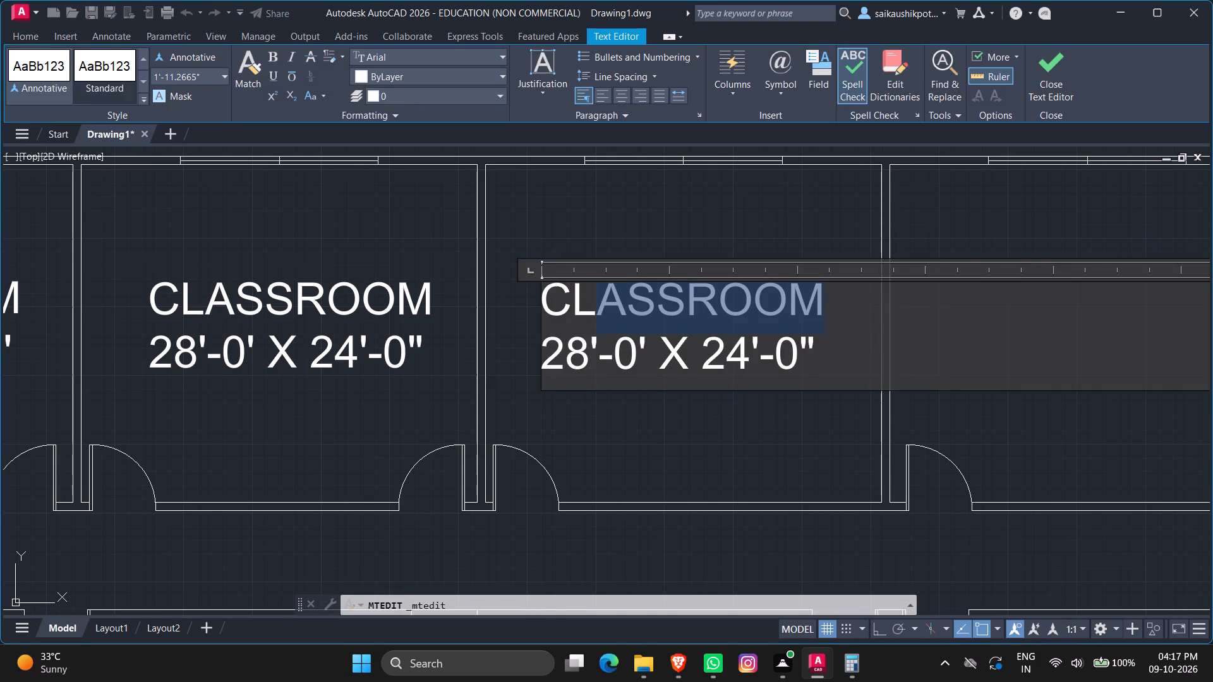
pyautogui.moveTo(605, 313); pyautogui.dragTo(450, 294)
pyautogui.write('CLASSROOM')
pyautogui.press('Escape')
pyautogui.press('Return')
# Paste the CLASSROOM 28'-0' X 24'-0" label into the fourth room from the west in the north row.
pyautogui.scroll(-2, 454, 315)
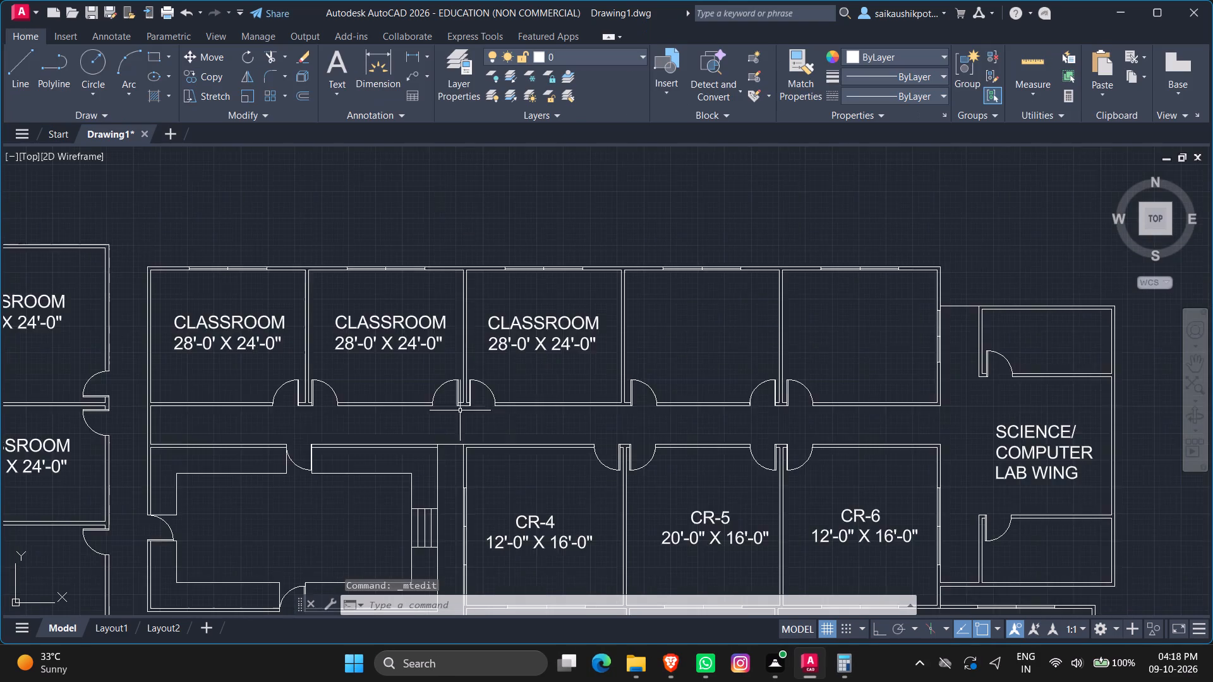
pyautogui.scroll(-1, 462, 418)
pyautogui.hotkey('ctrl', 'v')
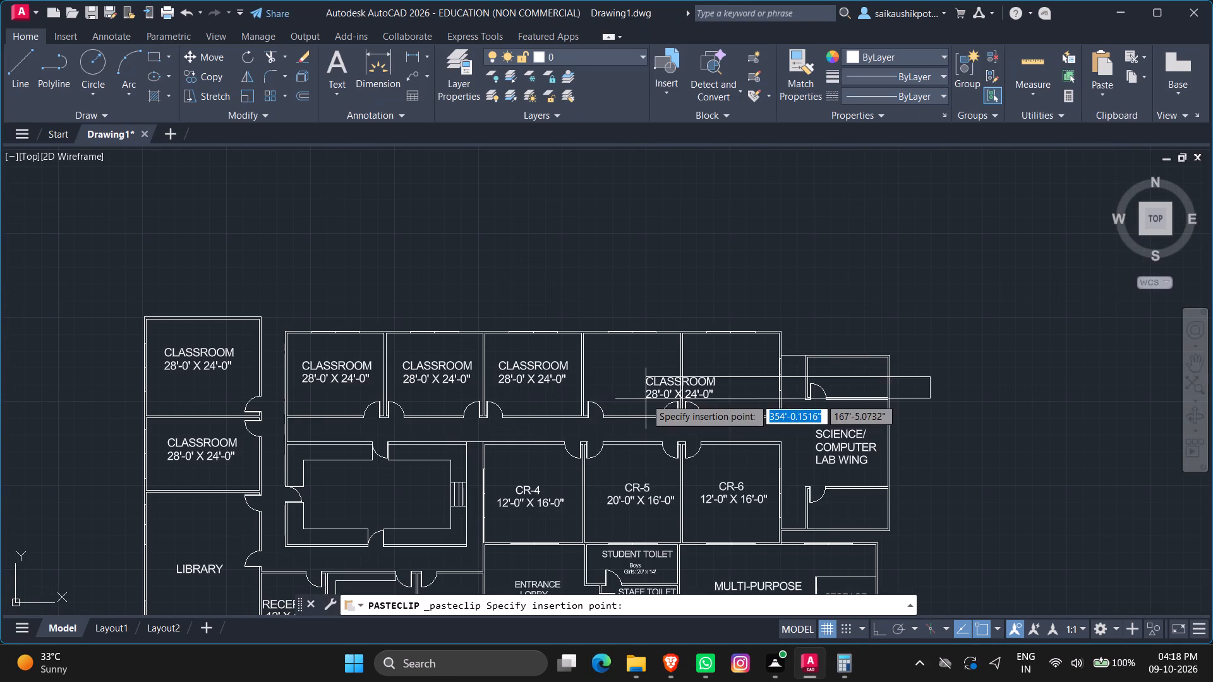
pyautogui.scroll(3, 541, 395)
pyautogui.scroll(-3, 708, 408)
pyautogui.scroll(2, 711, 407)
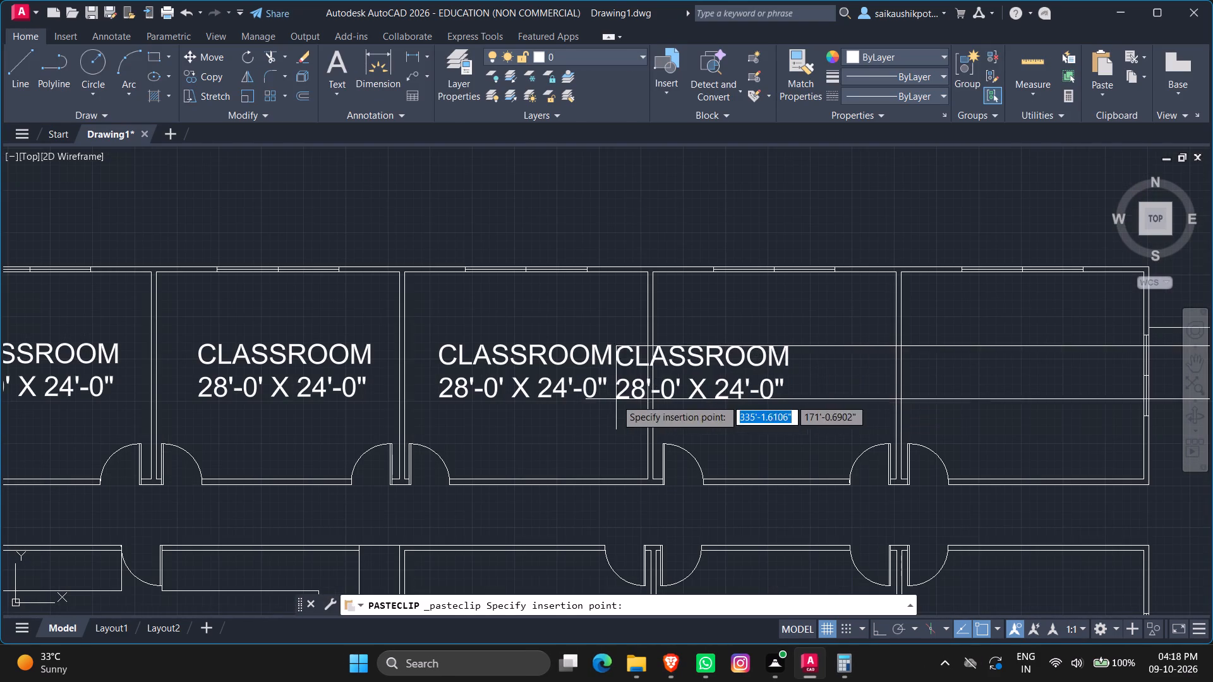
pyautogui.click(688, 391)
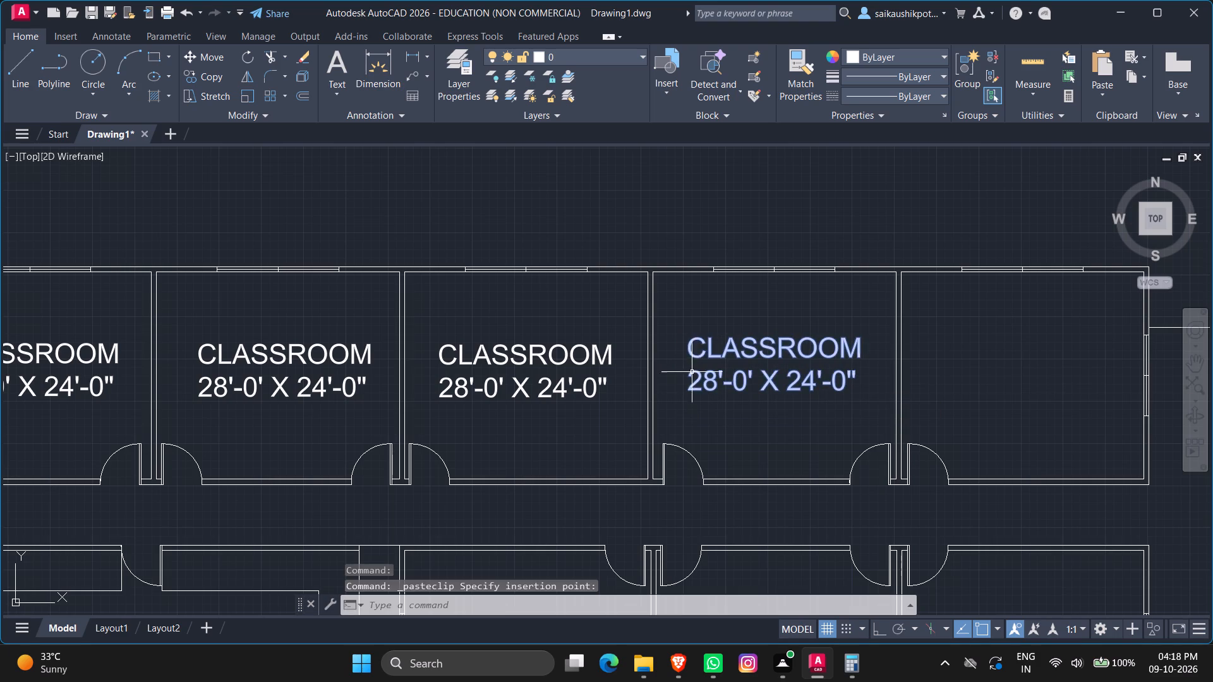
# Retype the first line of the fourth north-row room's label as CLASSROOM and save the text edit.
pyautogui.doubleClick(694, 354)
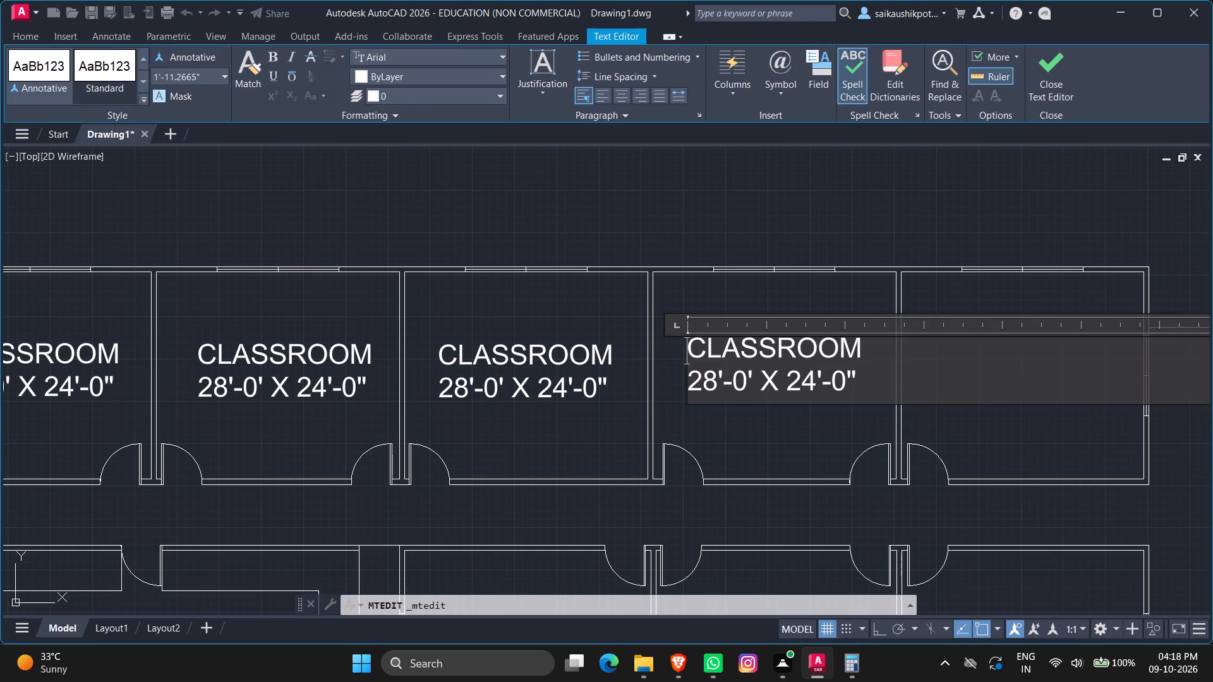
pyautogui.moveTo(862, 344); pyautogui.dragTo(683, 365)
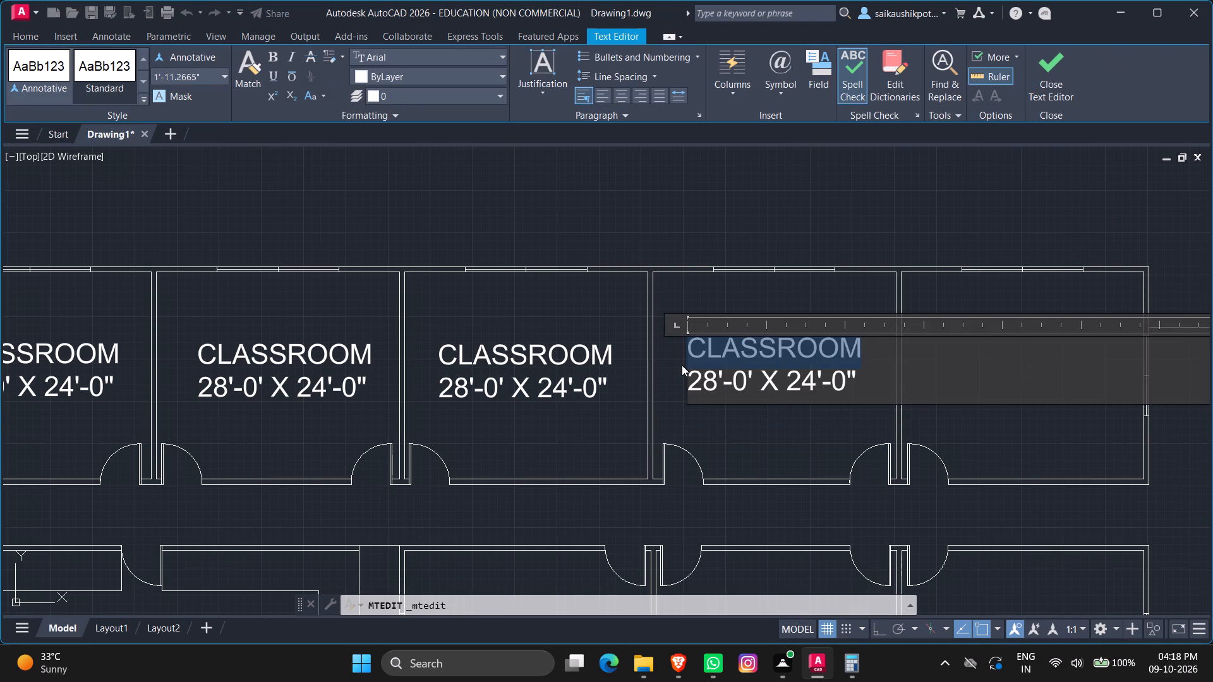
pyautogui.press('BackSpace')
pyautogui.write('CLAA')
pyautogui.press('BackSpace')
pyautogui.write('SSROOM')
pyautogui.press('Escape')
pyautogui.press('Return')
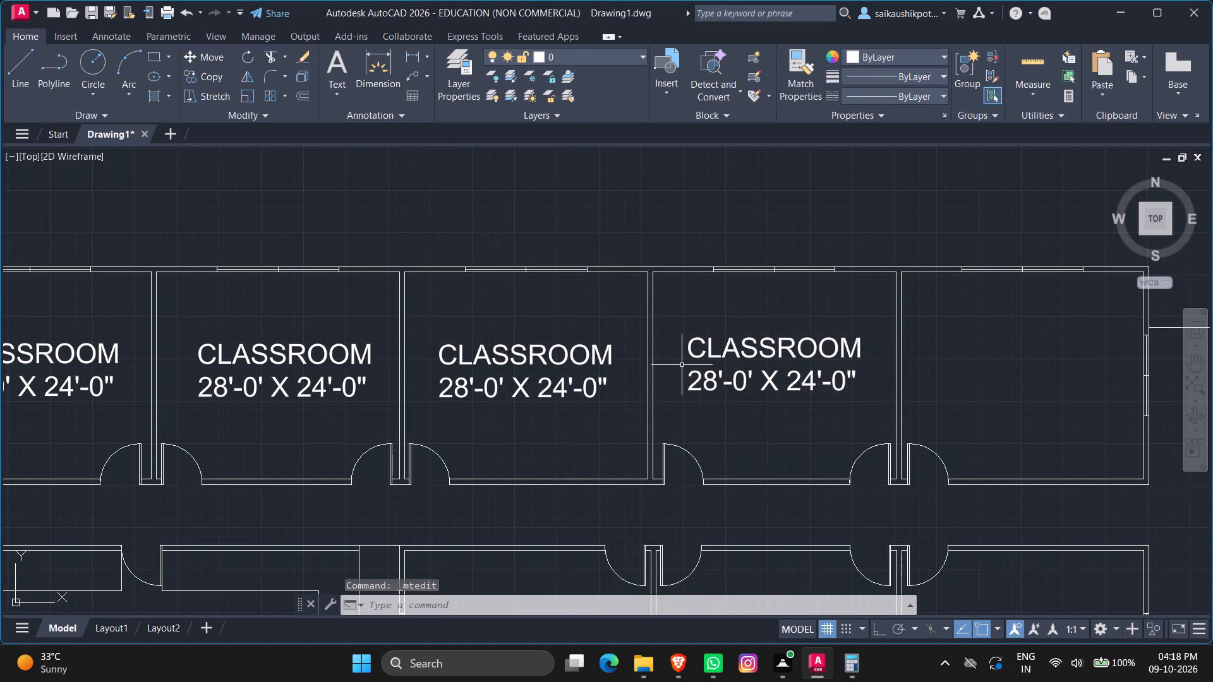
# Paste the CLASSROOM 28'-0' X 24'-0" label into the easternmost room of the north row.
pyautogui.scroll(-2, 423, 418)
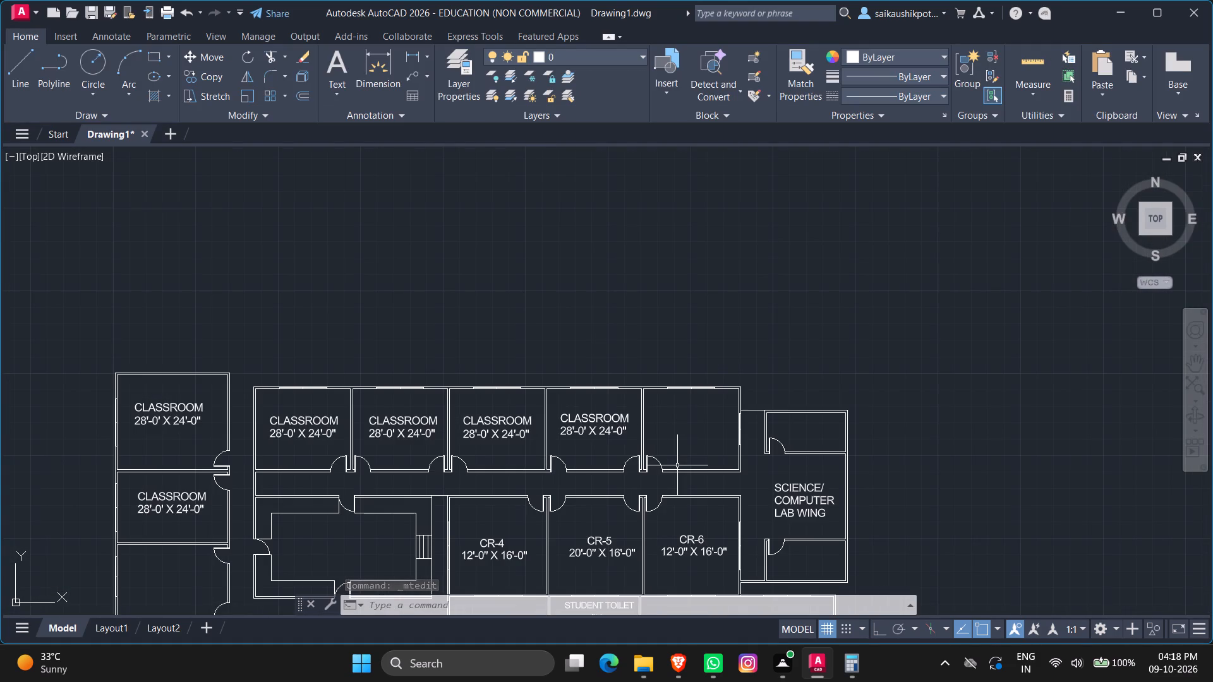
pyautogui.hotkey('ctrl', 'v')
pyautogui.scroll(3, 658, 414)
pyautogui.scroll(-1, 631, 472)
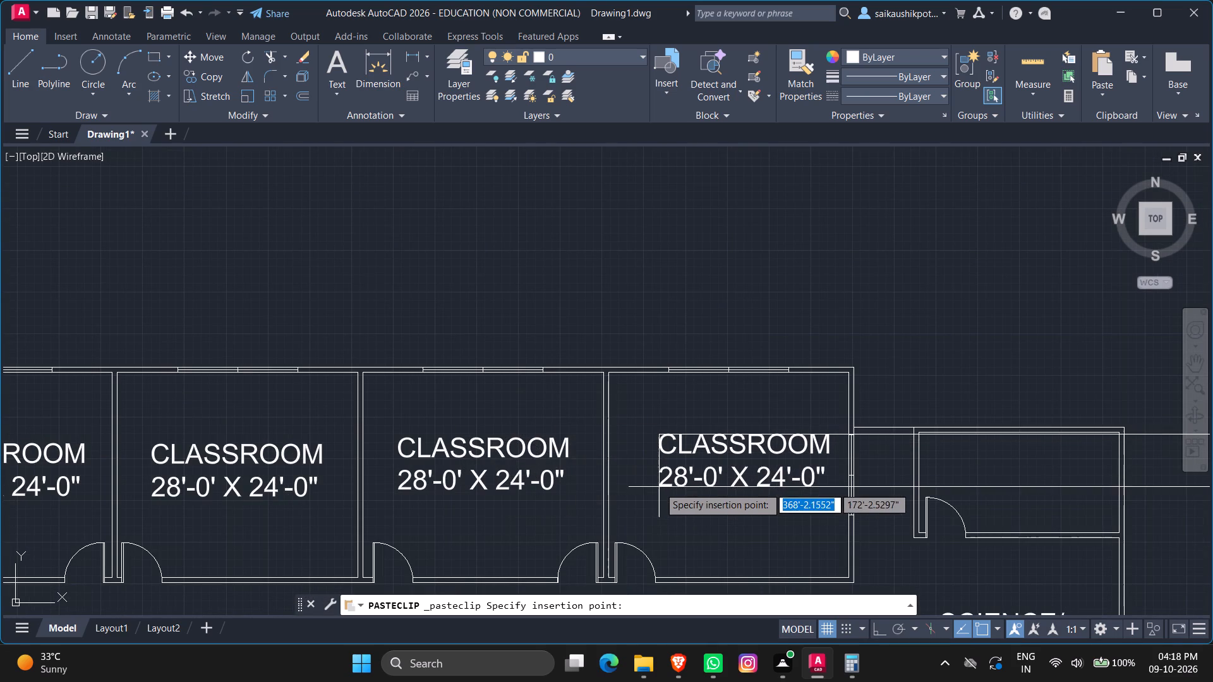
pyautogui.scroll(1, 648, 489)
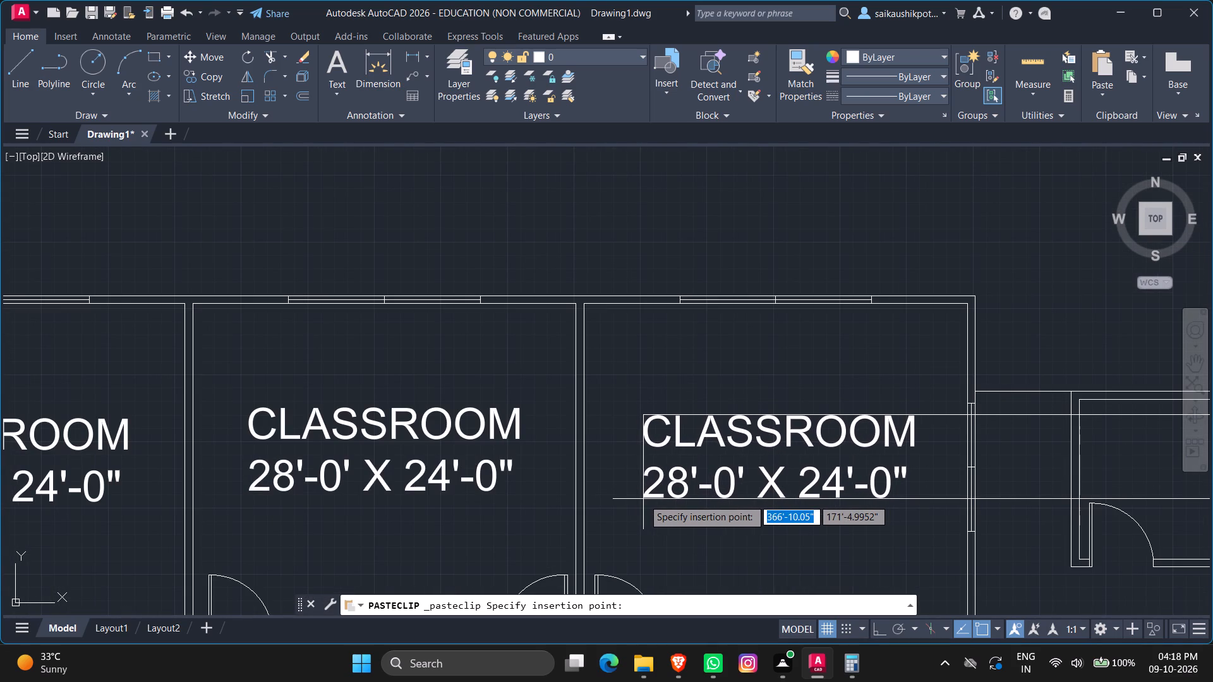
pyautogui.click(643, 499)
# Retype the first line of the easternmost north-row room's label as CLASSROOM and save the text edit.
pyautogui.doubleClick(650, 444)
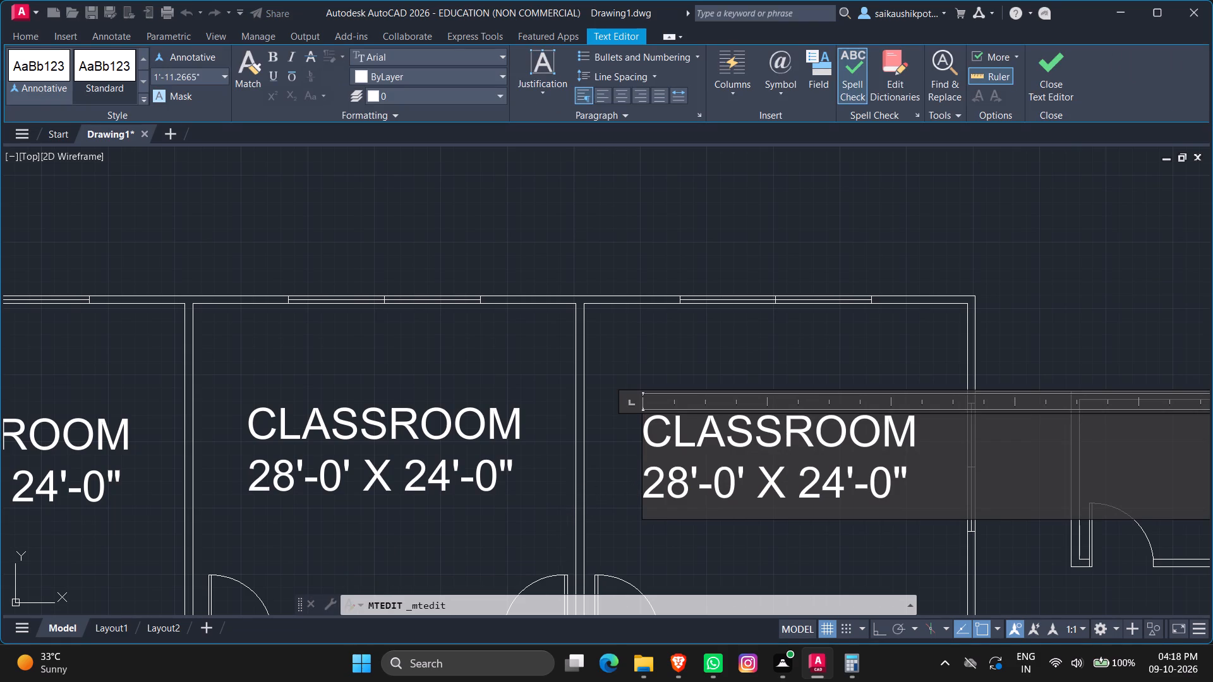
pyautogui.moveTo(914, 441); pyautogui.dragTo(635, 434)
pyautogui.press('BackSpace')
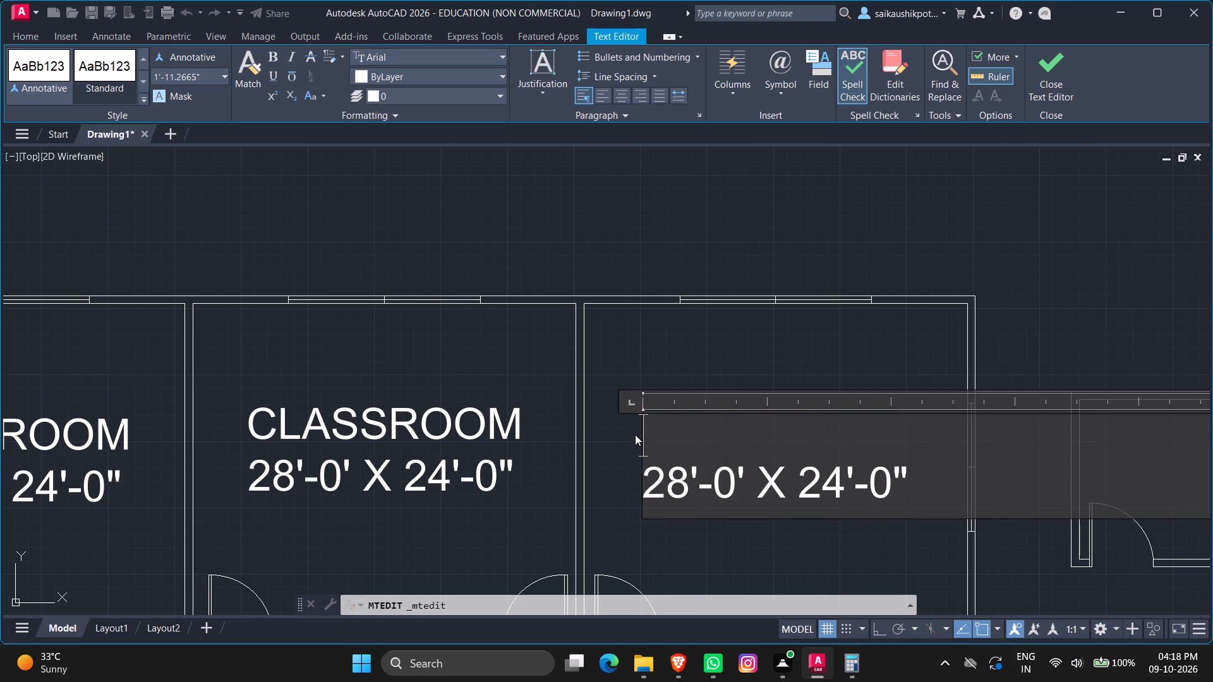
pyautogui.write('CLASSROOM')
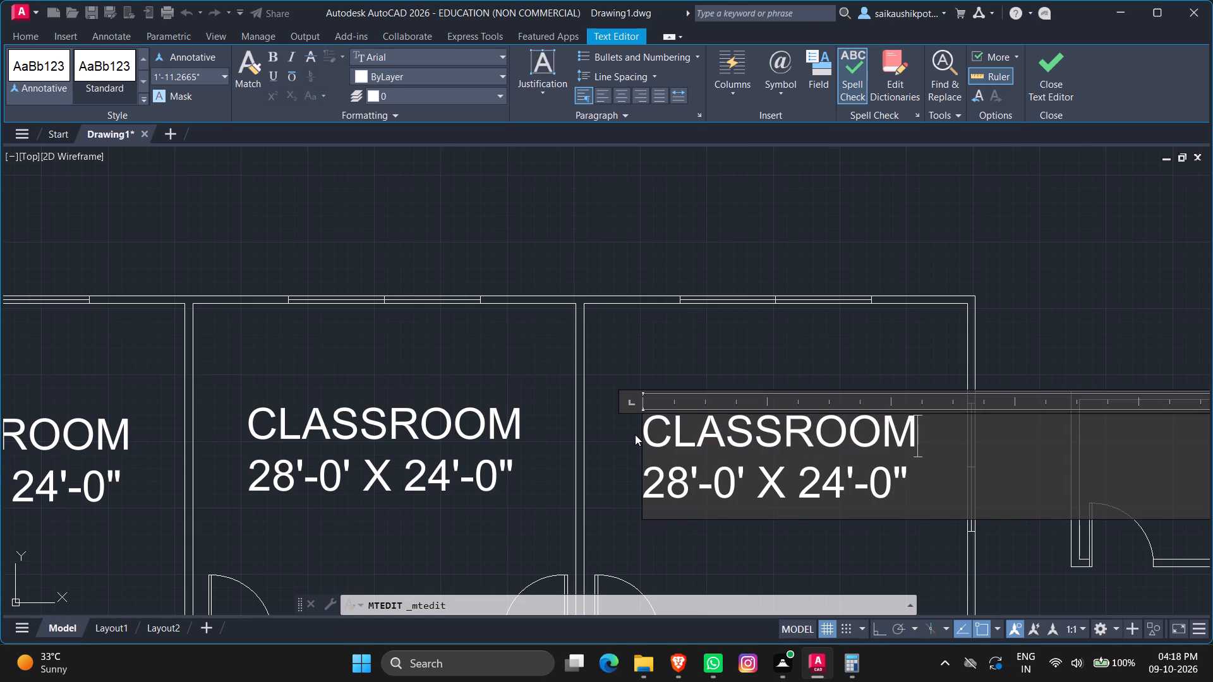
pyautogui.press('Escape')
pyautogui.press('Return')
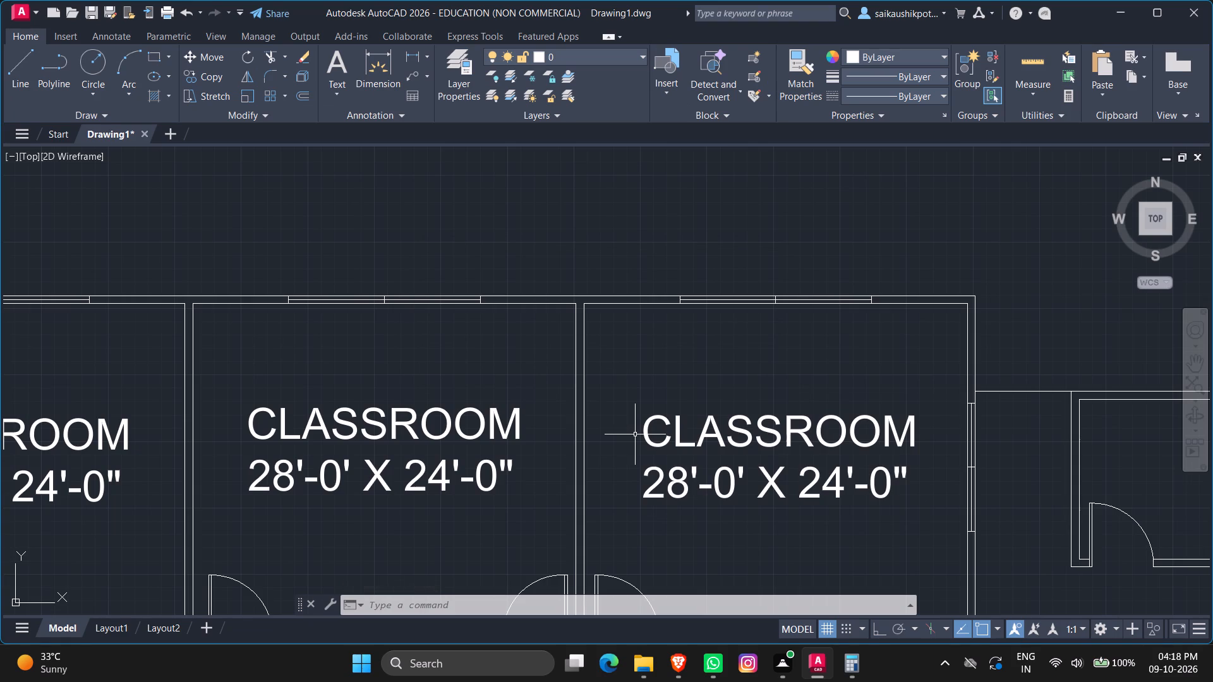
pyautogui.press('Escape')
pyautogui.press('Escape')
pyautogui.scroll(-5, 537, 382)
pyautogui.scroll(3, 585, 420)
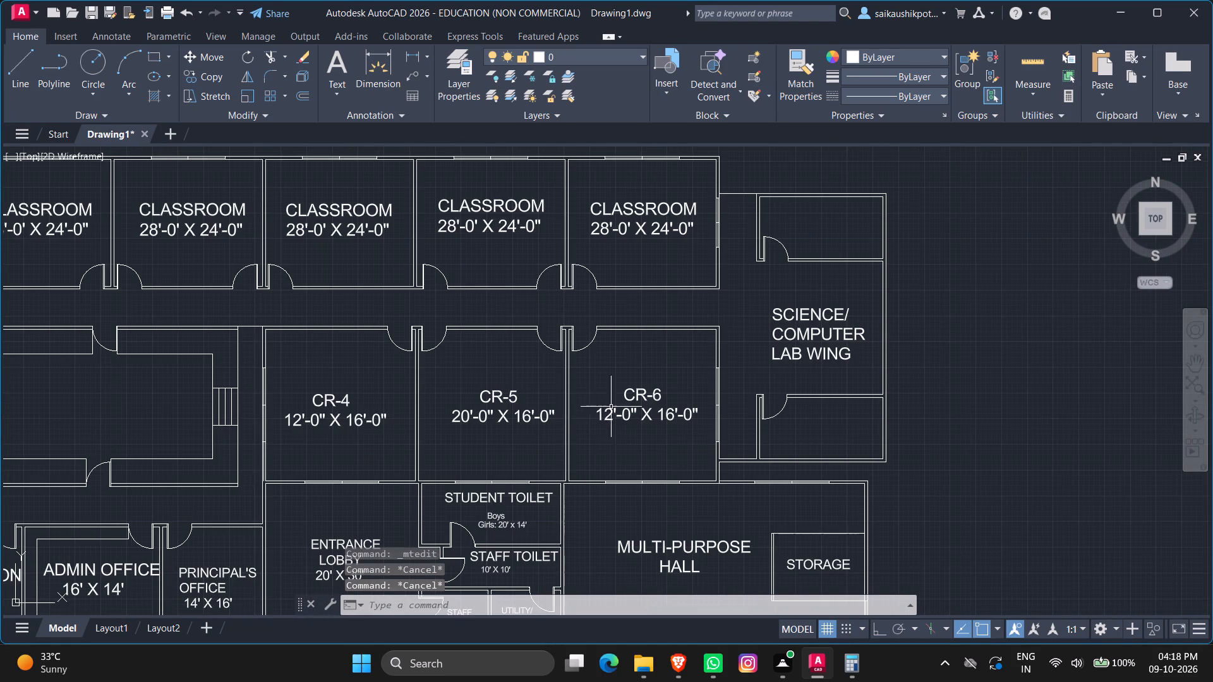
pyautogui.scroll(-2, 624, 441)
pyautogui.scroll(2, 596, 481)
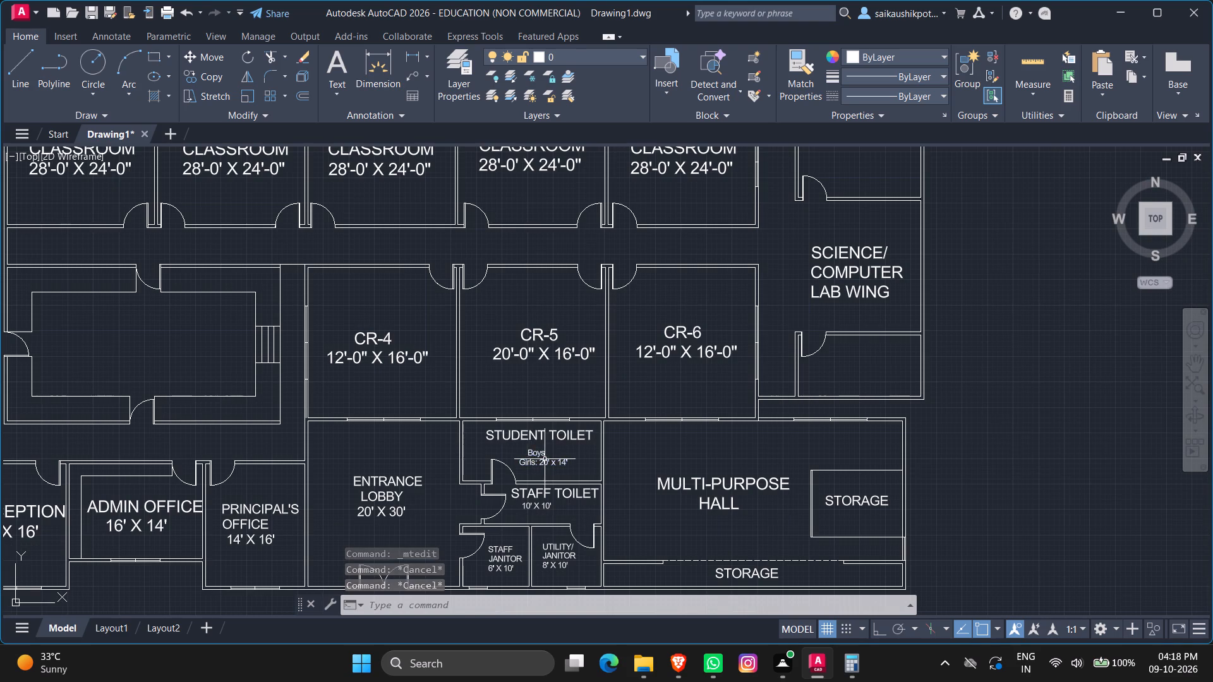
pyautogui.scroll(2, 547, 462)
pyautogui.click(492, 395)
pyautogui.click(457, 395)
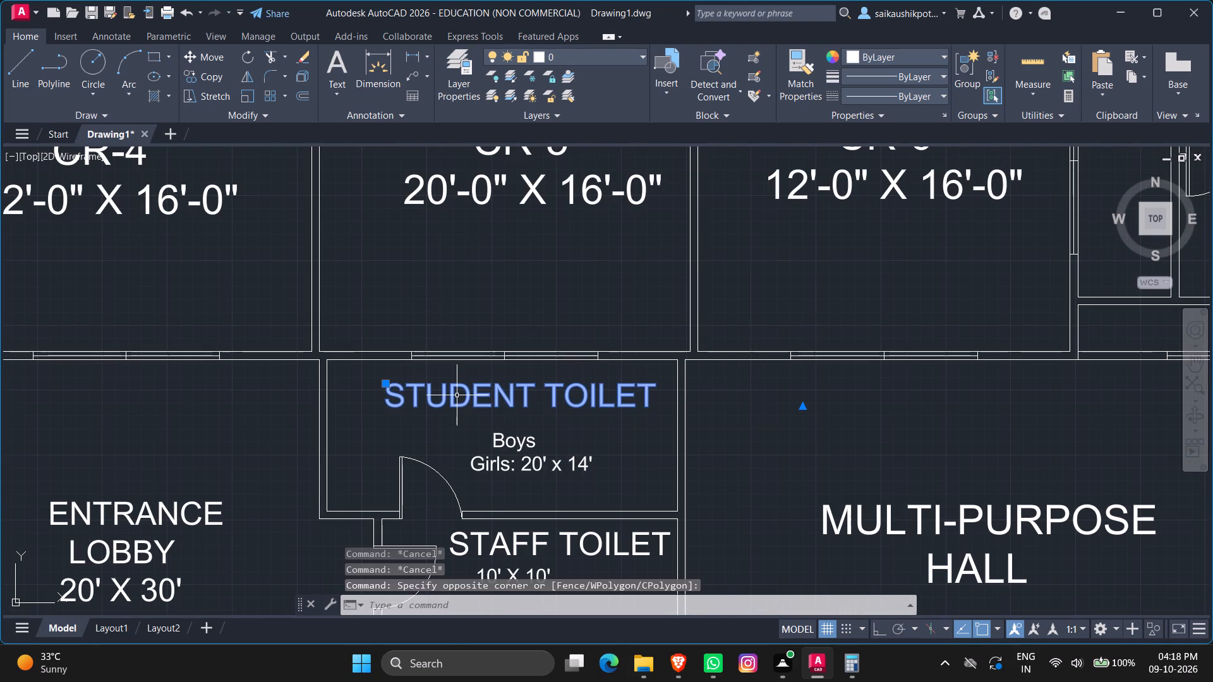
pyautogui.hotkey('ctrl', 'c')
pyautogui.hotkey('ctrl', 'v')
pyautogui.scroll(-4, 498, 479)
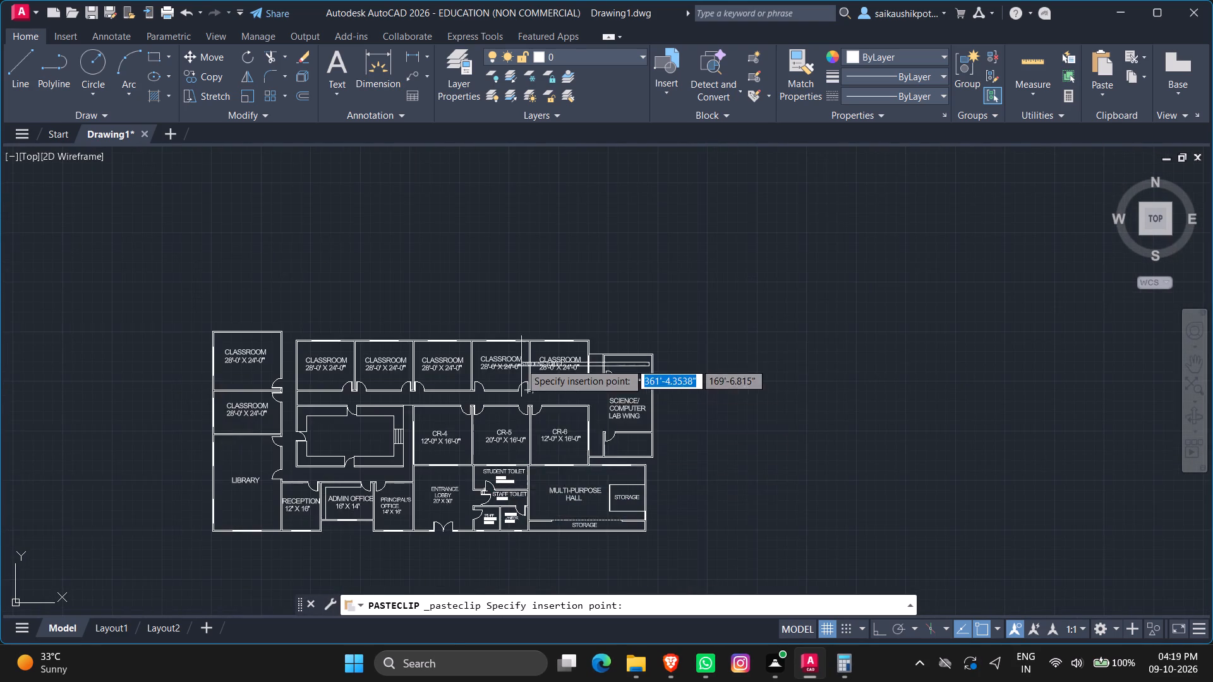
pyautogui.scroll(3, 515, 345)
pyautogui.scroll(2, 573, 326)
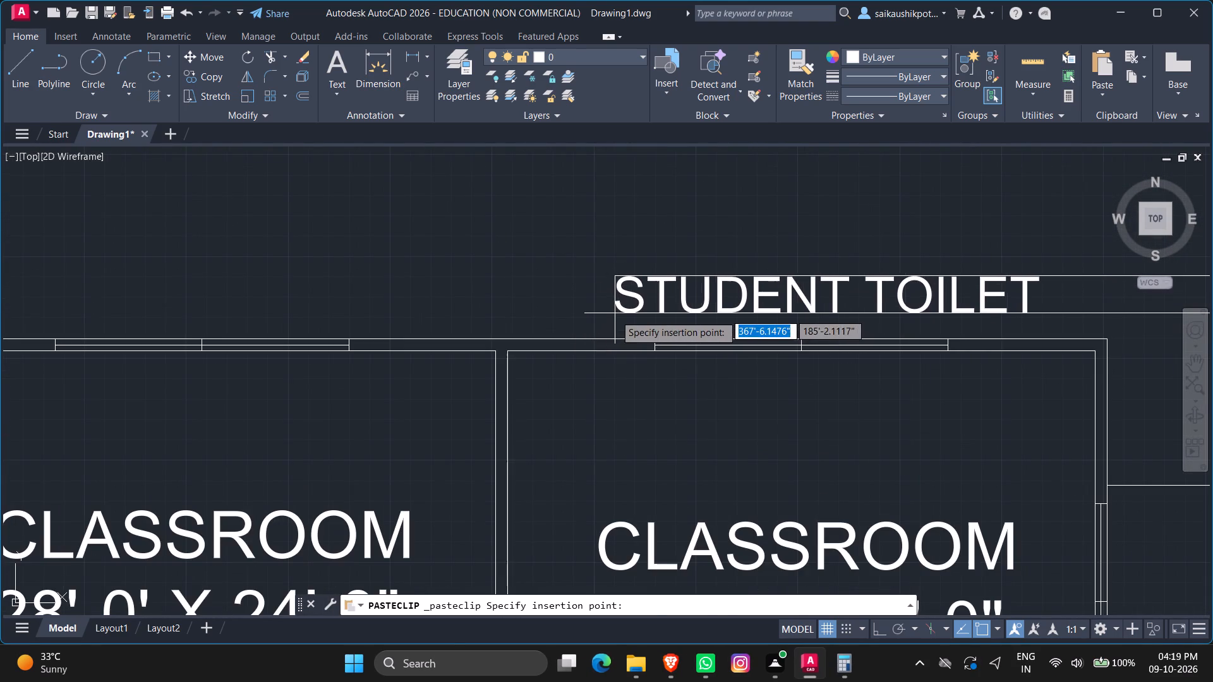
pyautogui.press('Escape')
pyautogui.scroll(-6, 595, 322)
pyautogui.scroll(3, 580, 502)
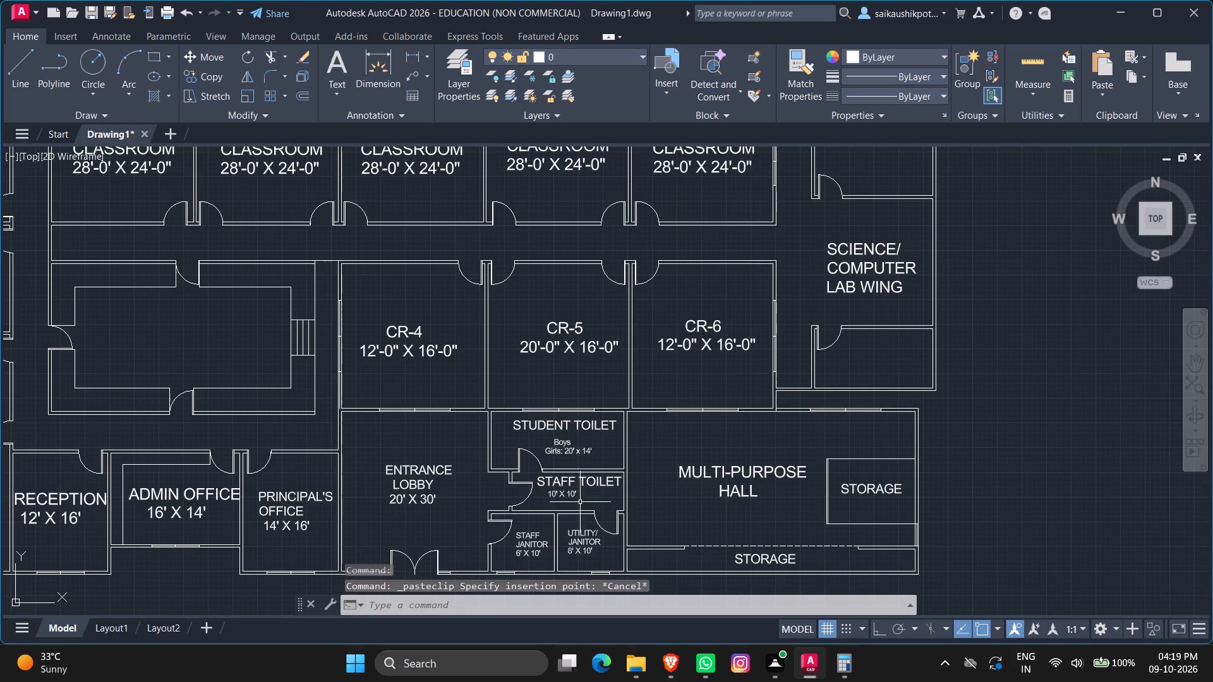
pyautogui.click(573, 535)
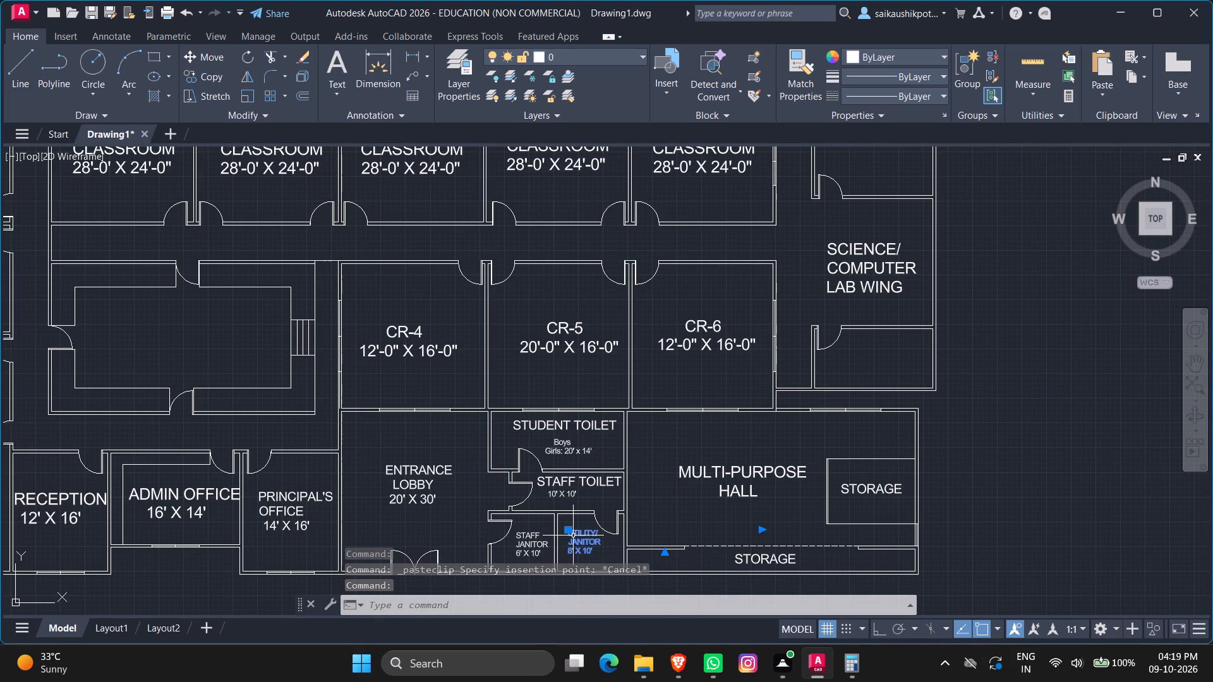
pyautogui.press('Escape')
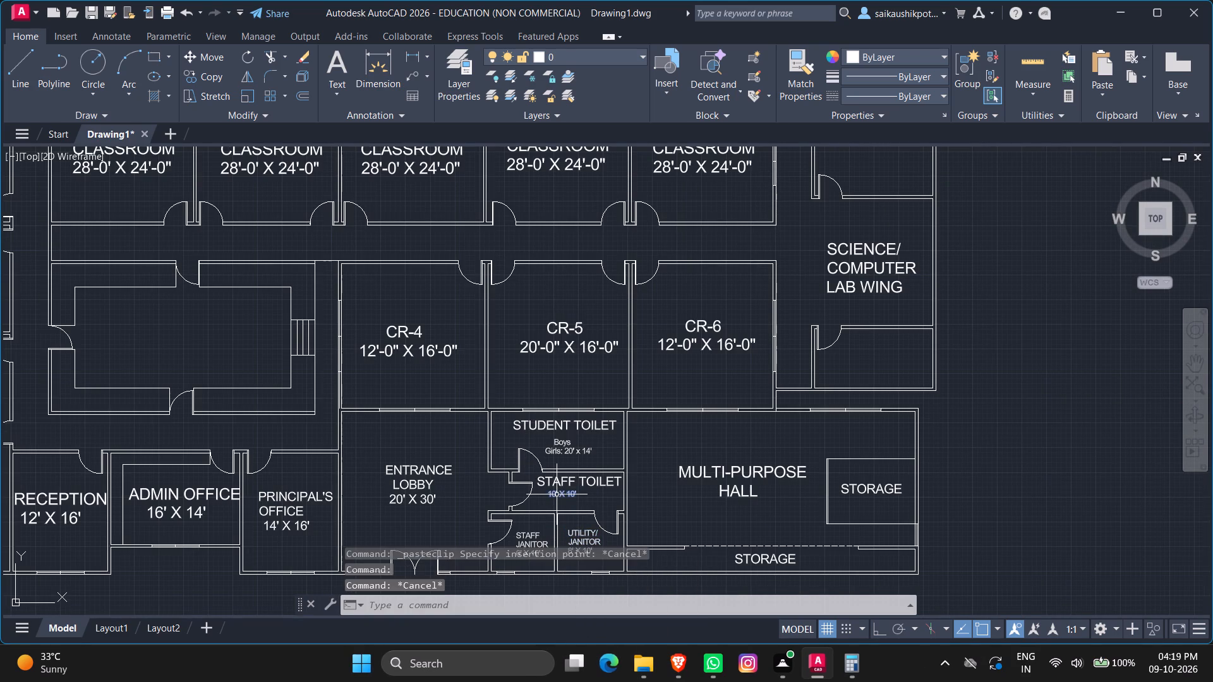
# Copy the STAFF TOILET's 10' X 10' size text and paste it above the window of the north row's westernmost classroom.
pyautogui.click(557, 494)
pyautogui.hotkey('ctrl', 'c')
pyautogui.hotkey('ctrl', 'v')
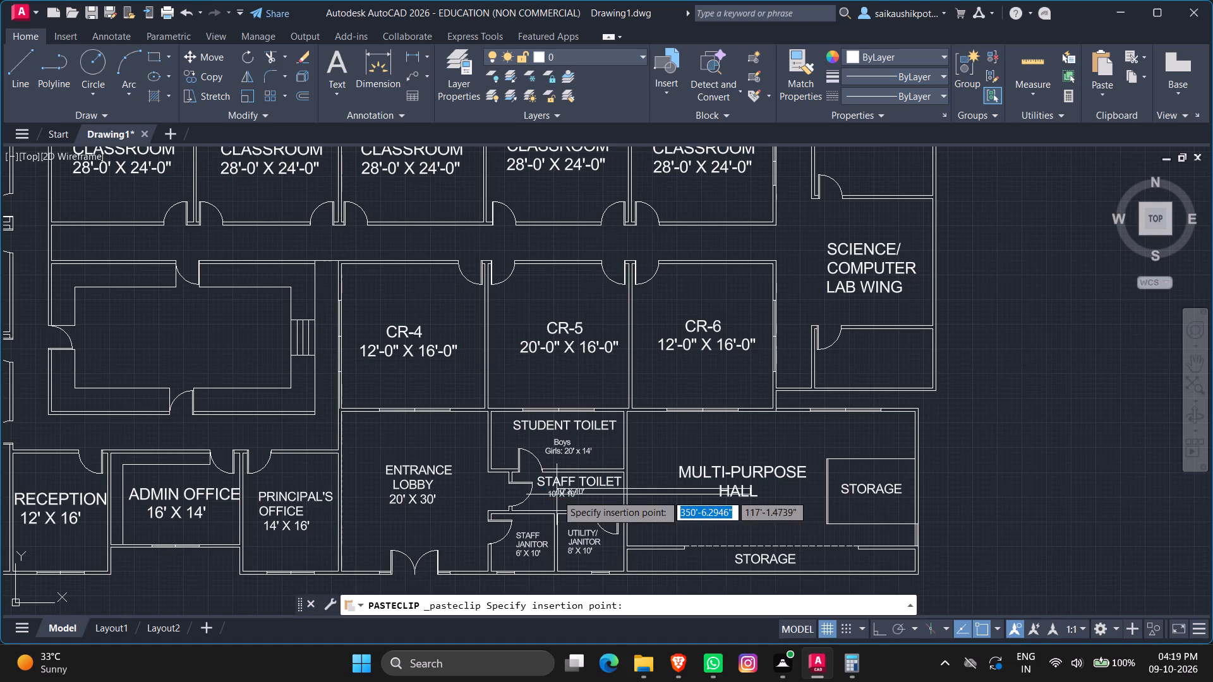
pyautogui.scroll(-1, 570, 502)
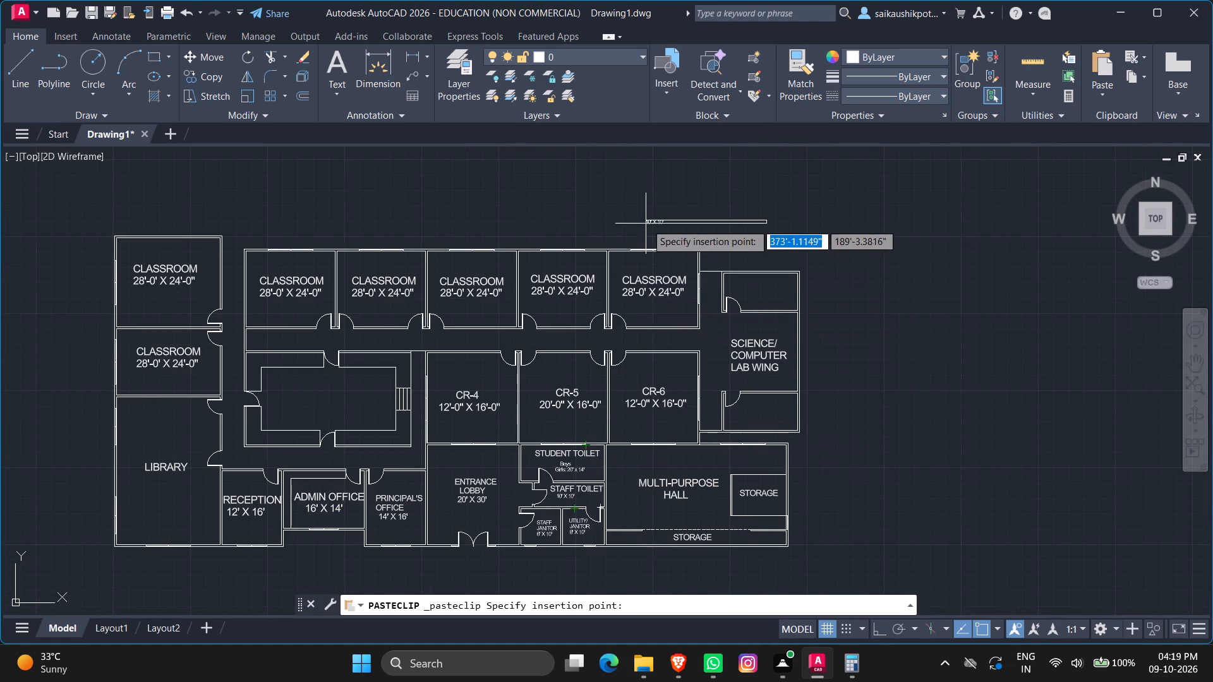
pyautogui.scroll(2, 646, 222)
pyautogui.scroll(-1, 649, 273)
pyautogui.scroll(-3, 707, 337)
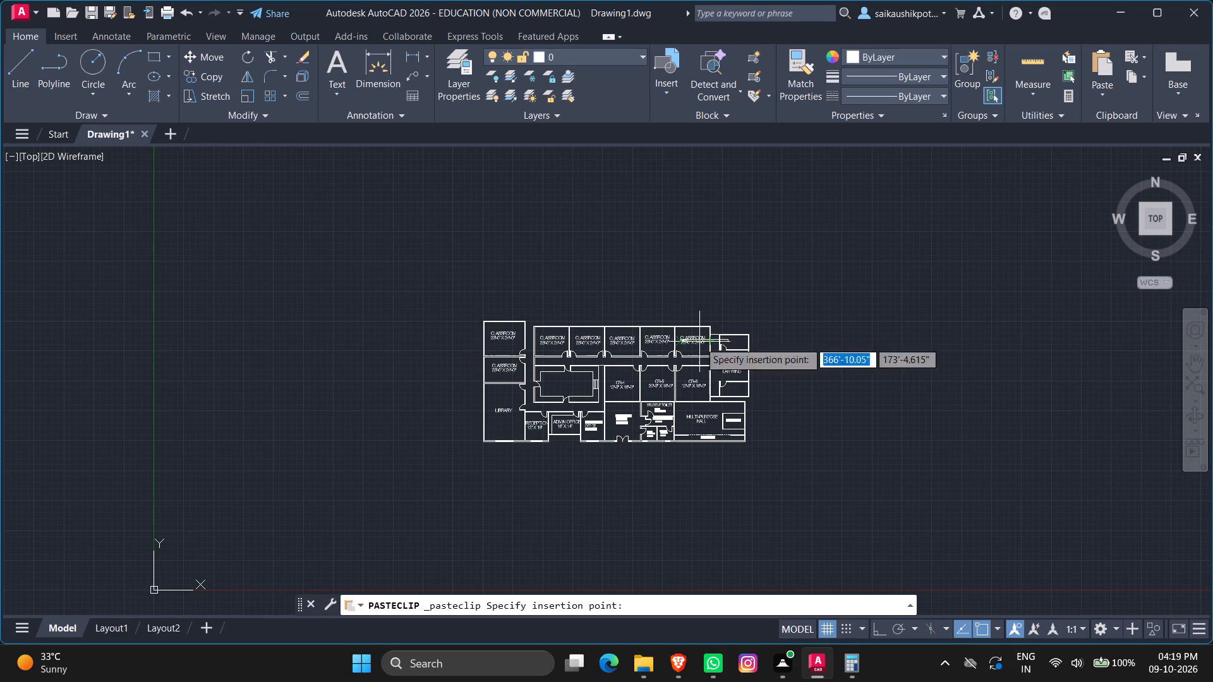
pyautogui.scroll(6, 535, 302)
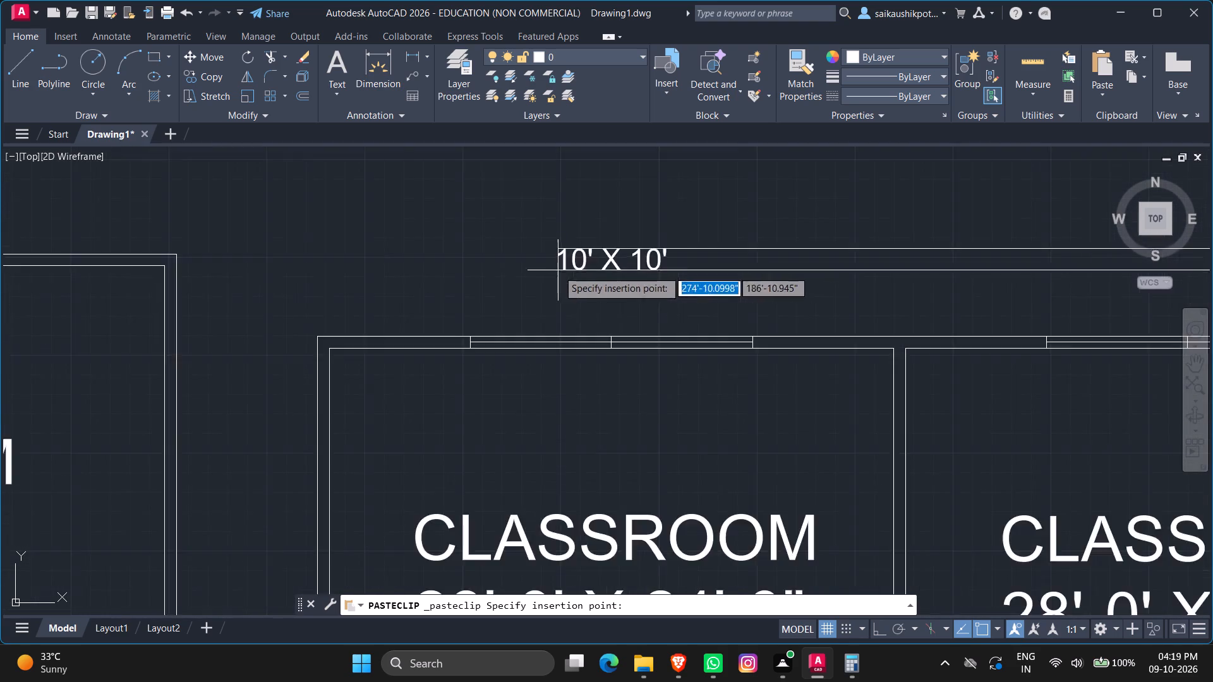
pyautogui.scroll(2, 558, 270)
pyautogui.press('Escape')
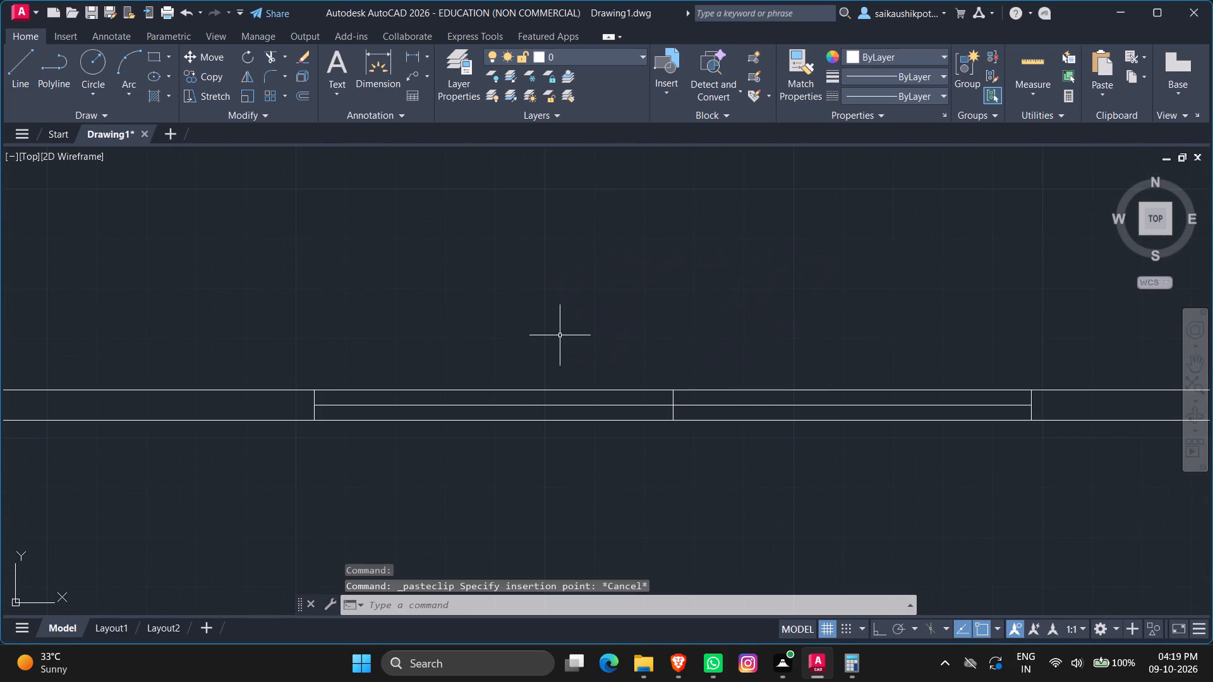
pyautogui.hotkey('ctrl', 'v')
pyautogui.click(560, 345)
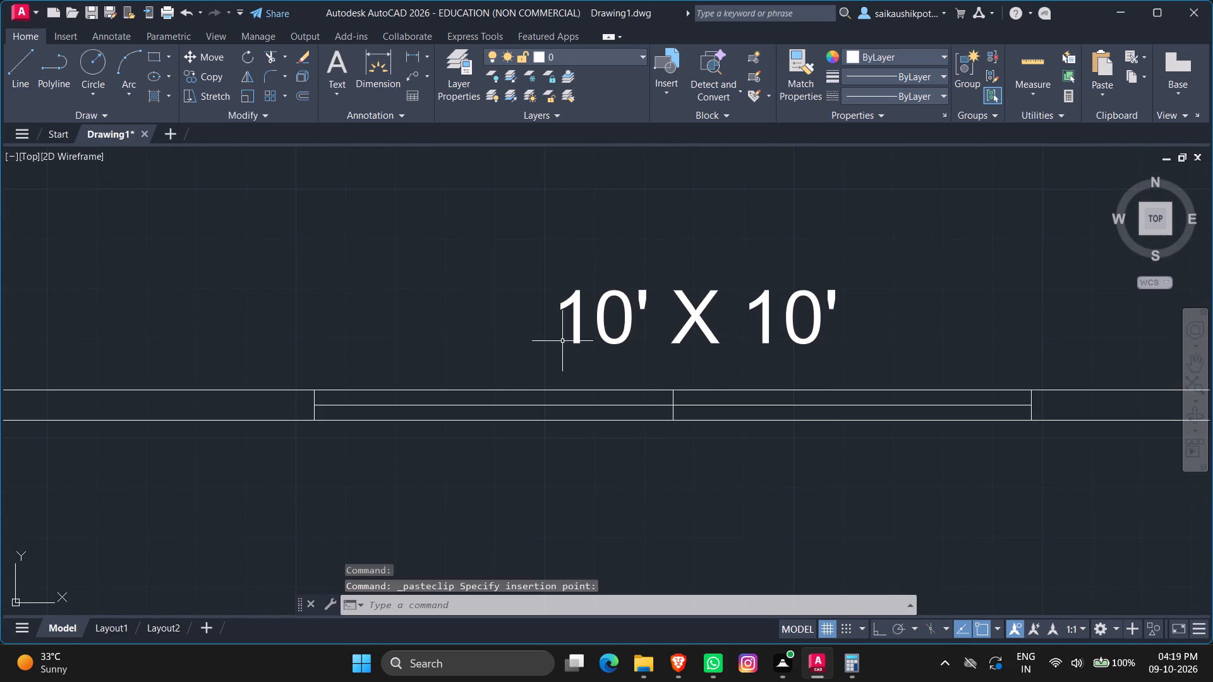
# Replace the pasted text above the westernmost north-row classroom's window with 14'-0' and save the text edit.
pyautogui.doubleClick(581, 313)
pyautogui.click(580, 312)
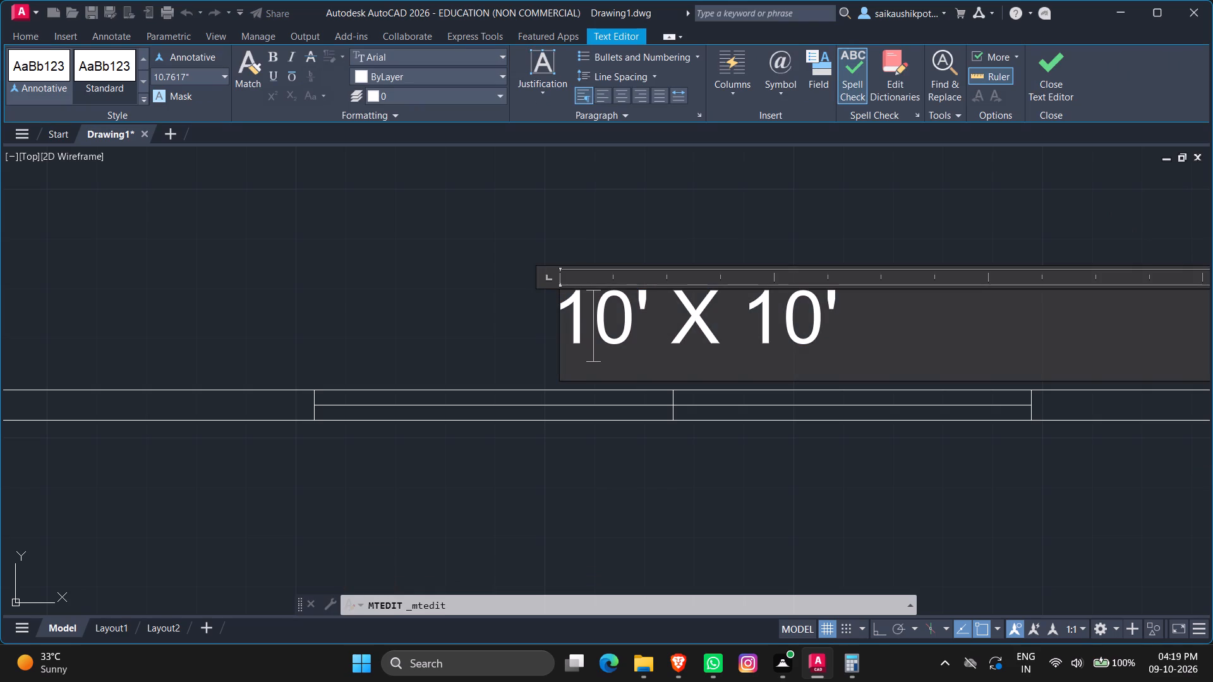
pyautogui.moveTo(840, 320); pyautogui.dragTo(509, 325)
pyautogui.press('BackSpace')
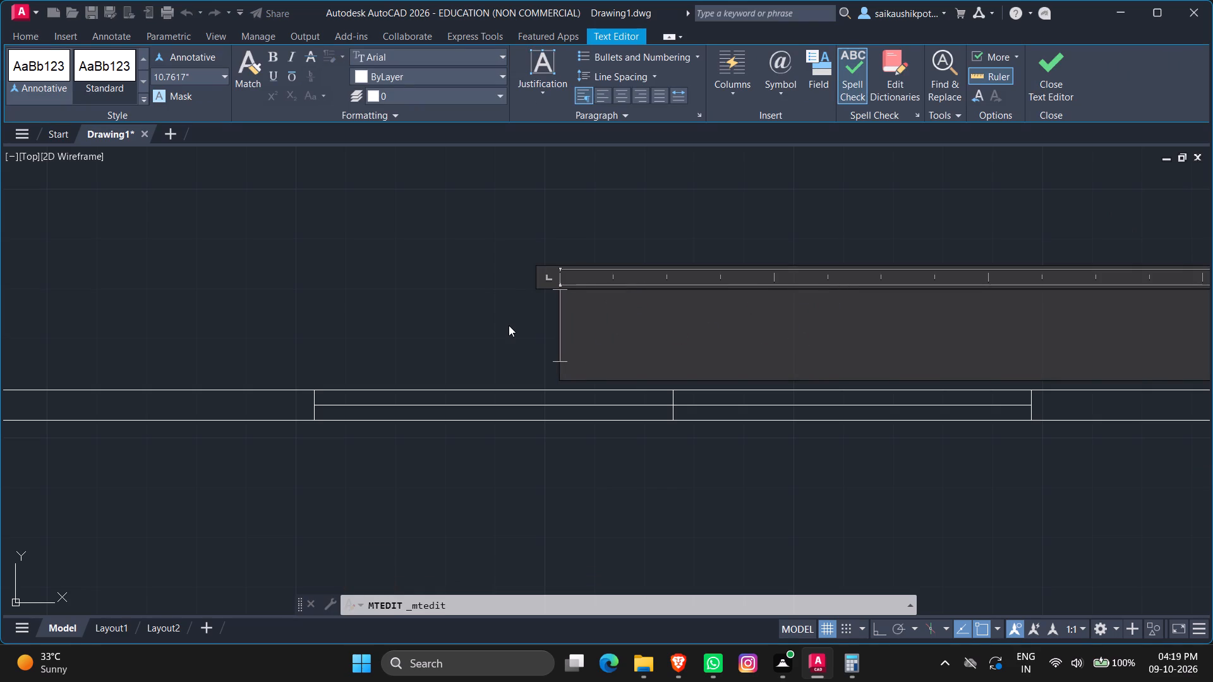
pyautogui.write("14'")
pyautogui.press('space')
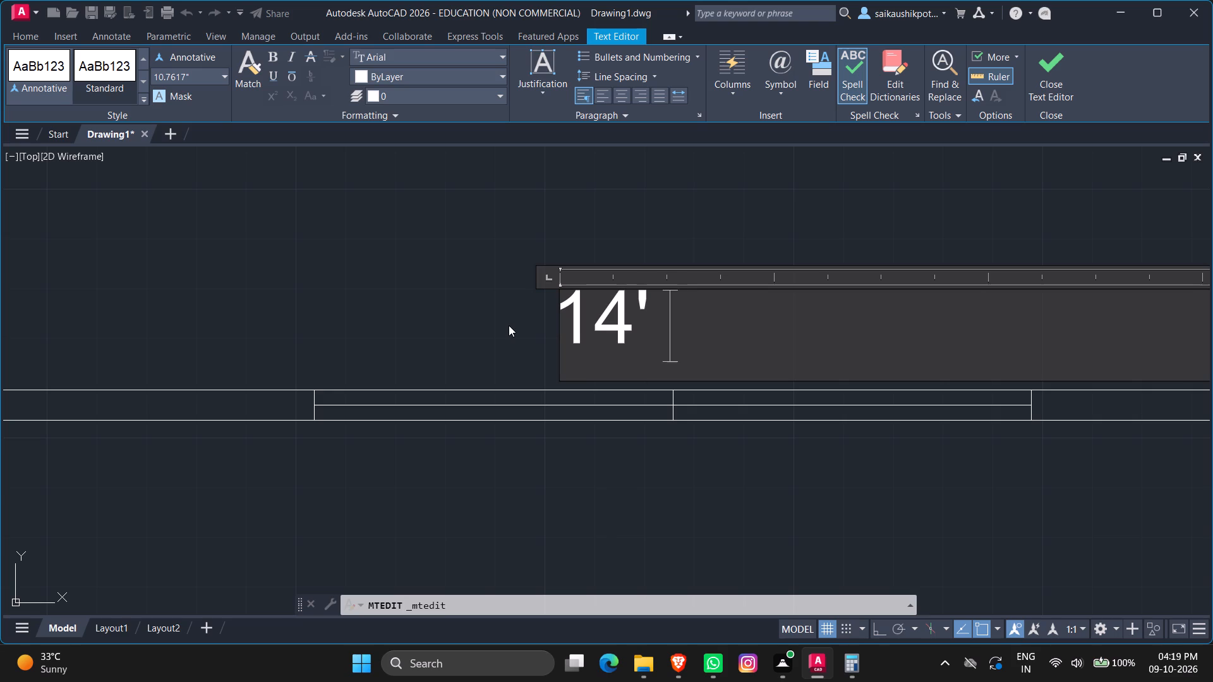
pyautogui.press('BackSpace')
pyautogui.write("-0'")
pyautogui.press('Escape')
pyautogui.press('Return')
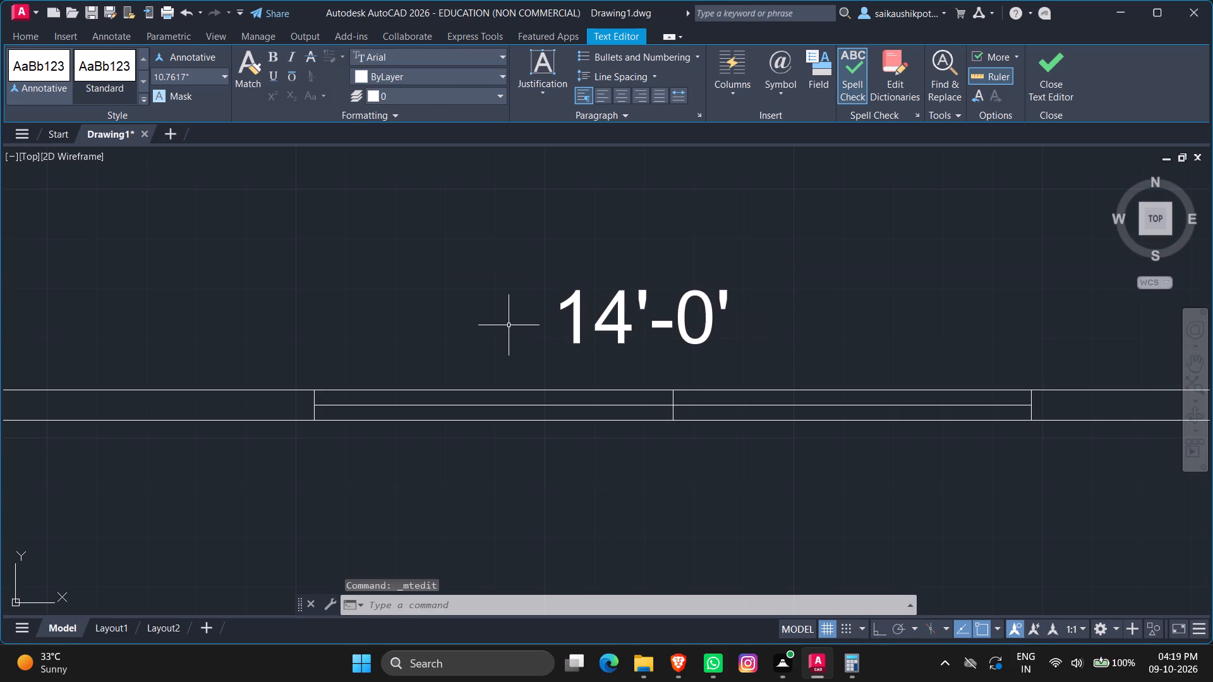
pyautogui.click(577, 328)
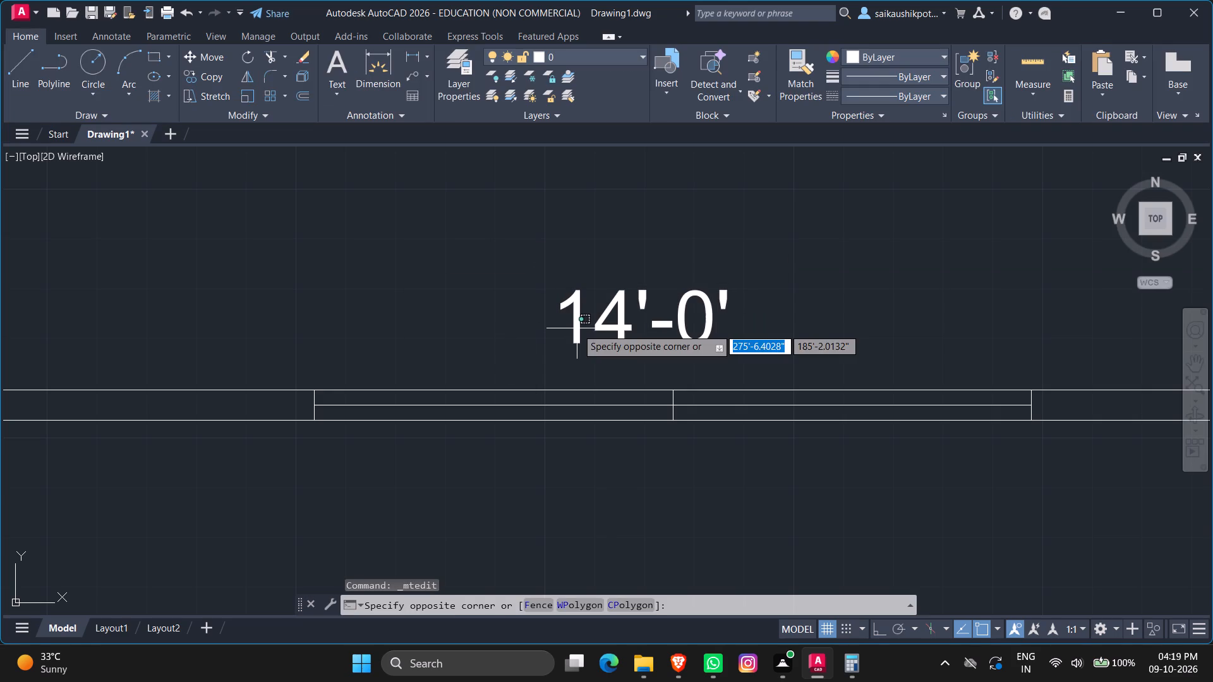
pyautogui.click(564, 327)
pyautogui.press('Escape')
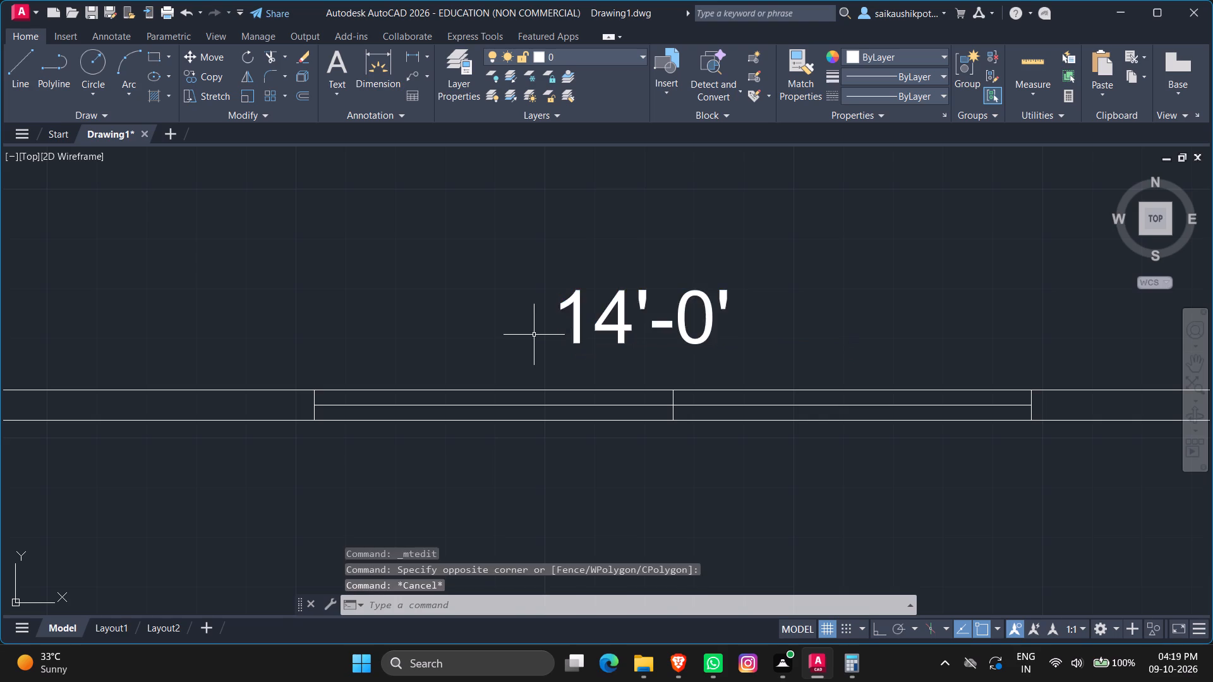
# Paste the copied 10' X 10' text above the window of the second north-row classroom from the west.
pyautogui.scroll(-2, 533, 350)
pyautogui.scroll(-1, 583, 376)
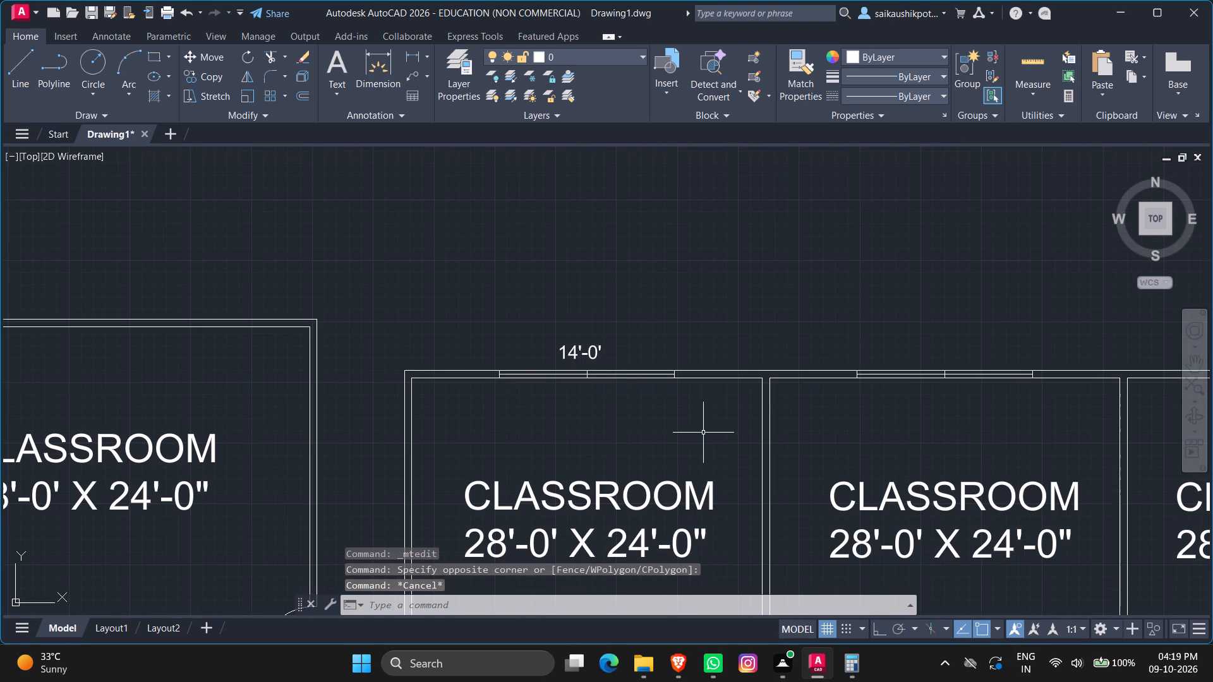
pyautogui.hotkey('ctrl', 'v')
pyautogui.scroll(3, 847, 368)
pyautogui.scroll(-3, 780, 390)
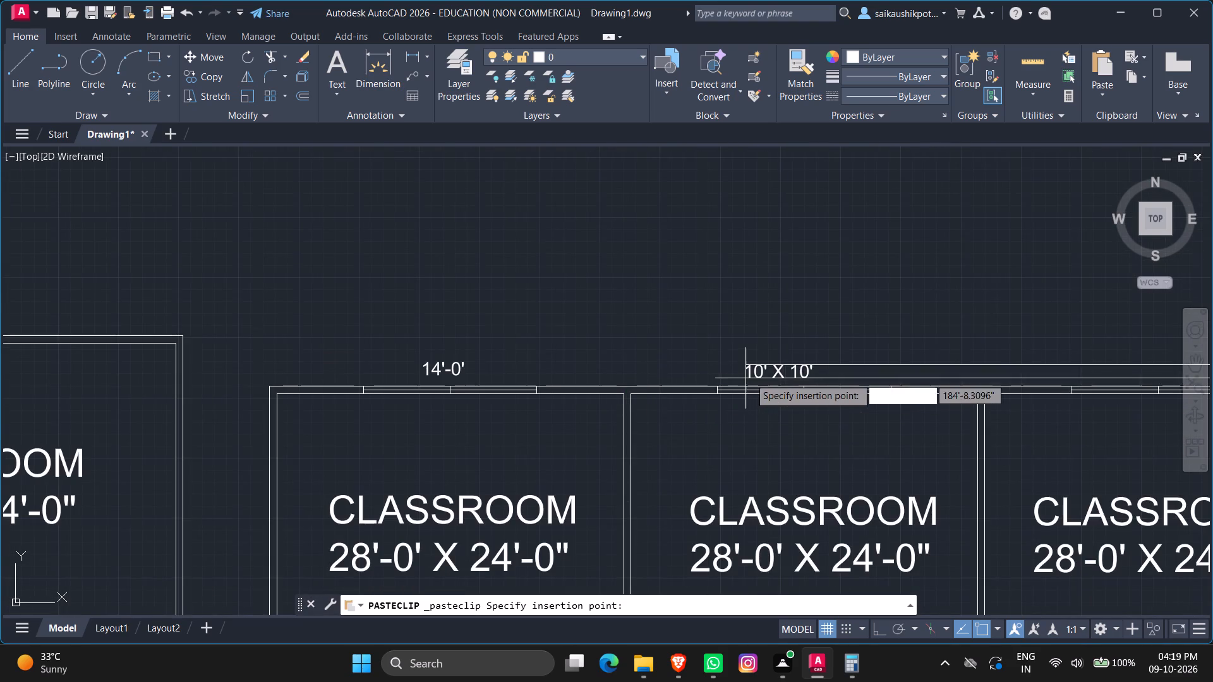
pyautogui.scroll(5, 769, 382)
pyautogui.scroll(-3, 713, 368)
pyautogui.scroll(3, 679, 364)
pyautogui.scroll(-2, 590, 395)
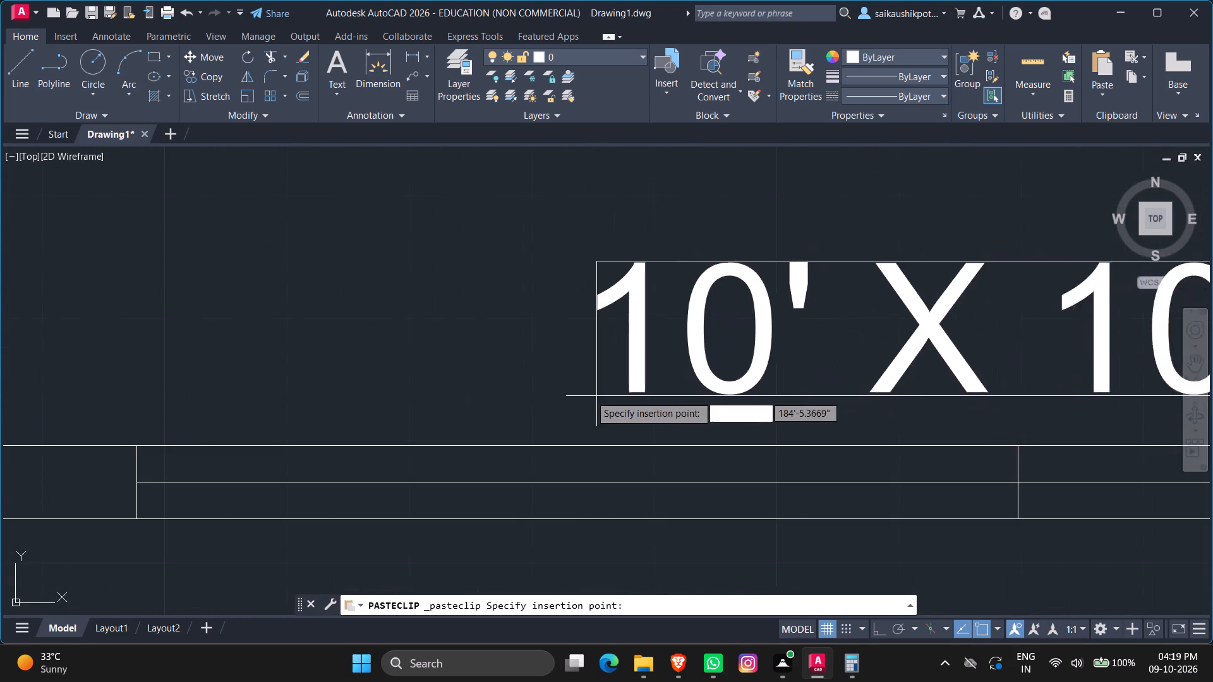
pyautogui.scroll(-2, 588, 395)
pyautogui.scroll(3, 666, 387)
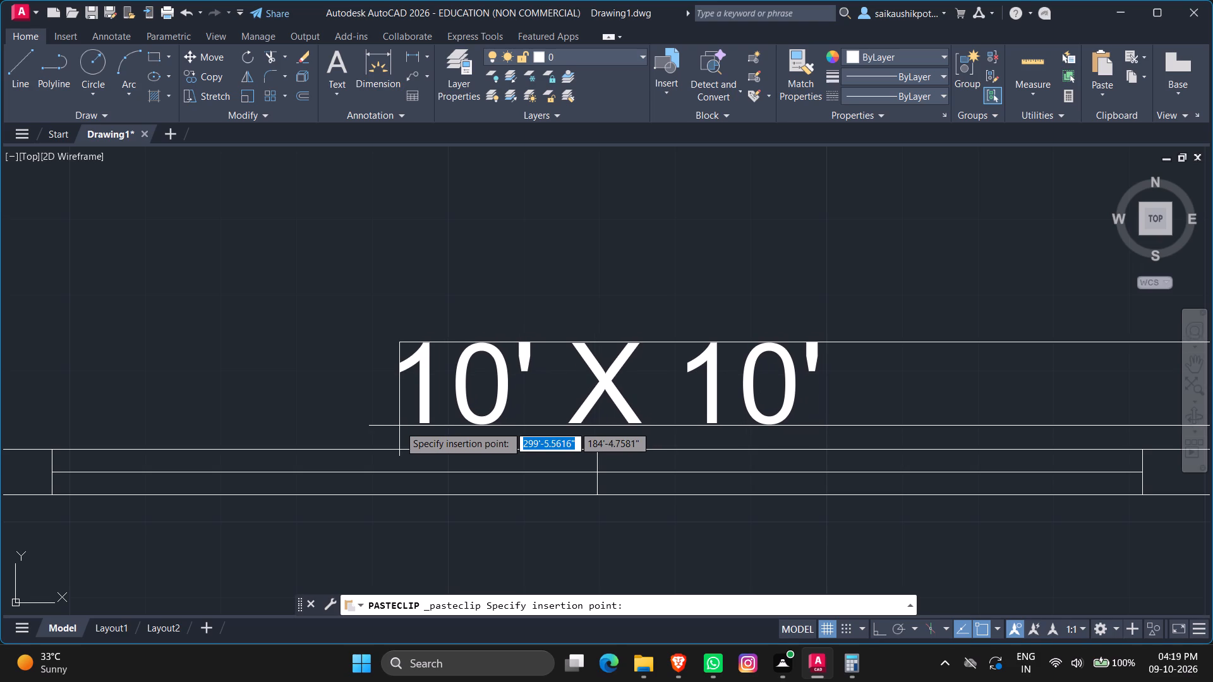
pyautogui.click(391, 433)
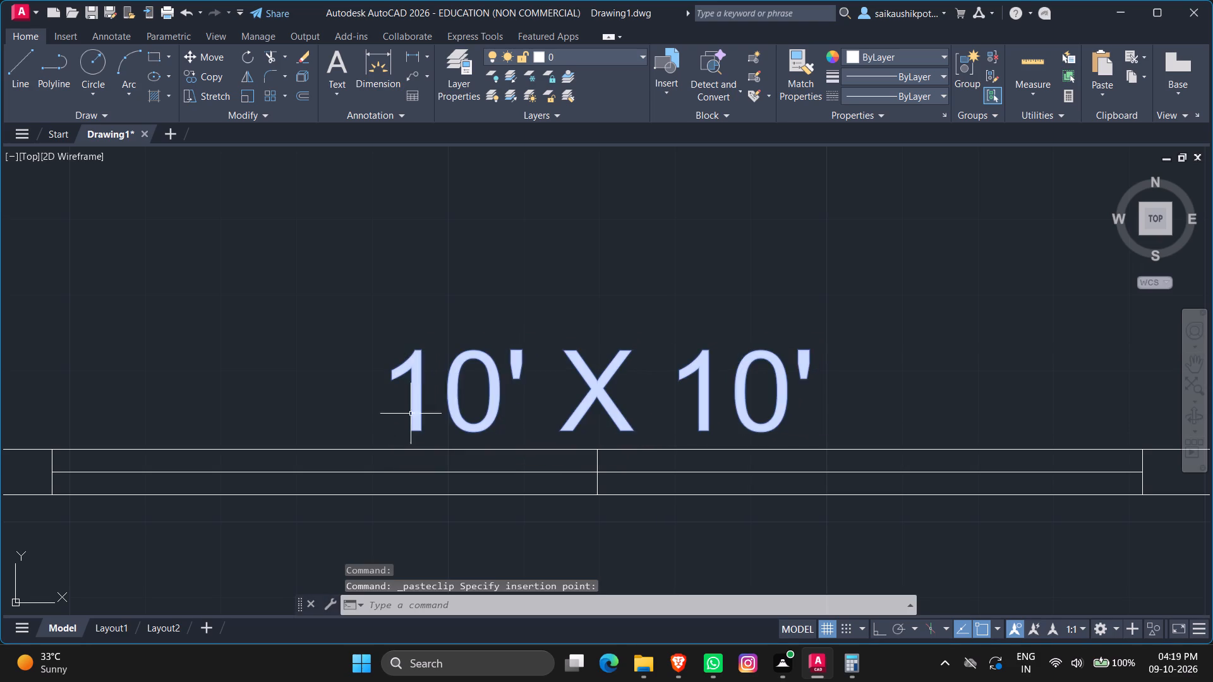
# Replace the pasted text above the second north-row classroom's window with 14'-0" and save the text edit.
pyautogui.click(450, 388)
pyautogui.tripleClick(451, 389)
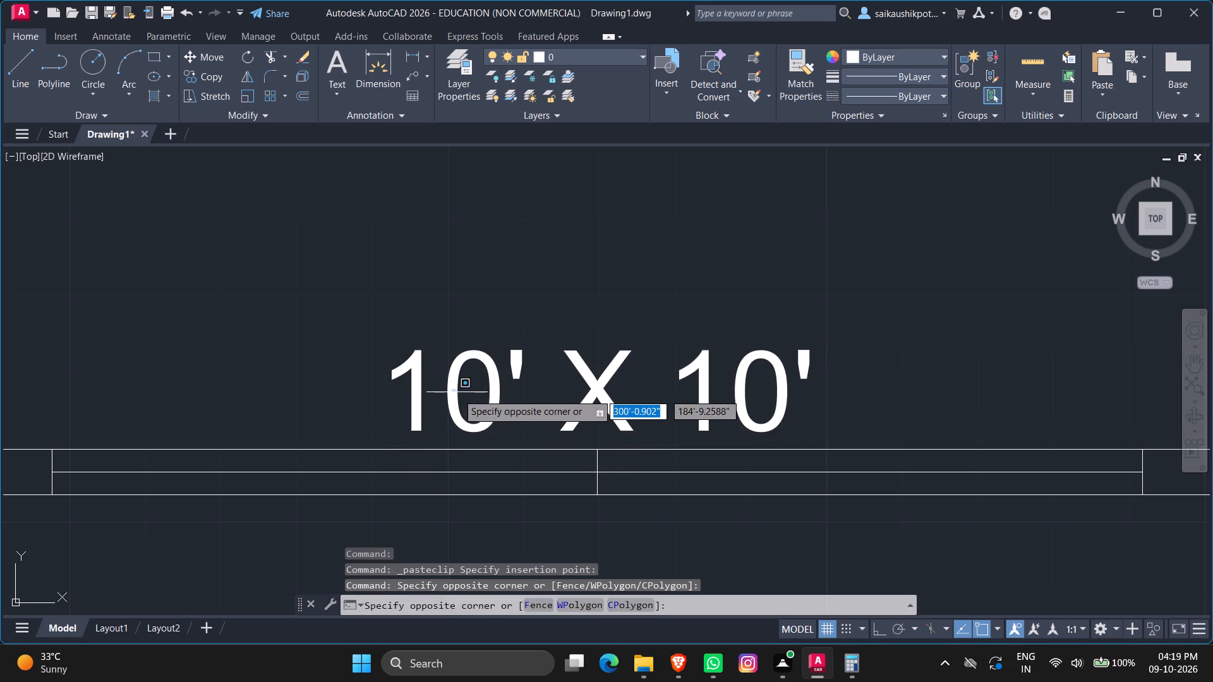
pyautogui.doubleClick(457, 394)
pyautogui.press('Escape')
pyautogui.press('Escape')
pyautogui.doubleClick(457, 393)
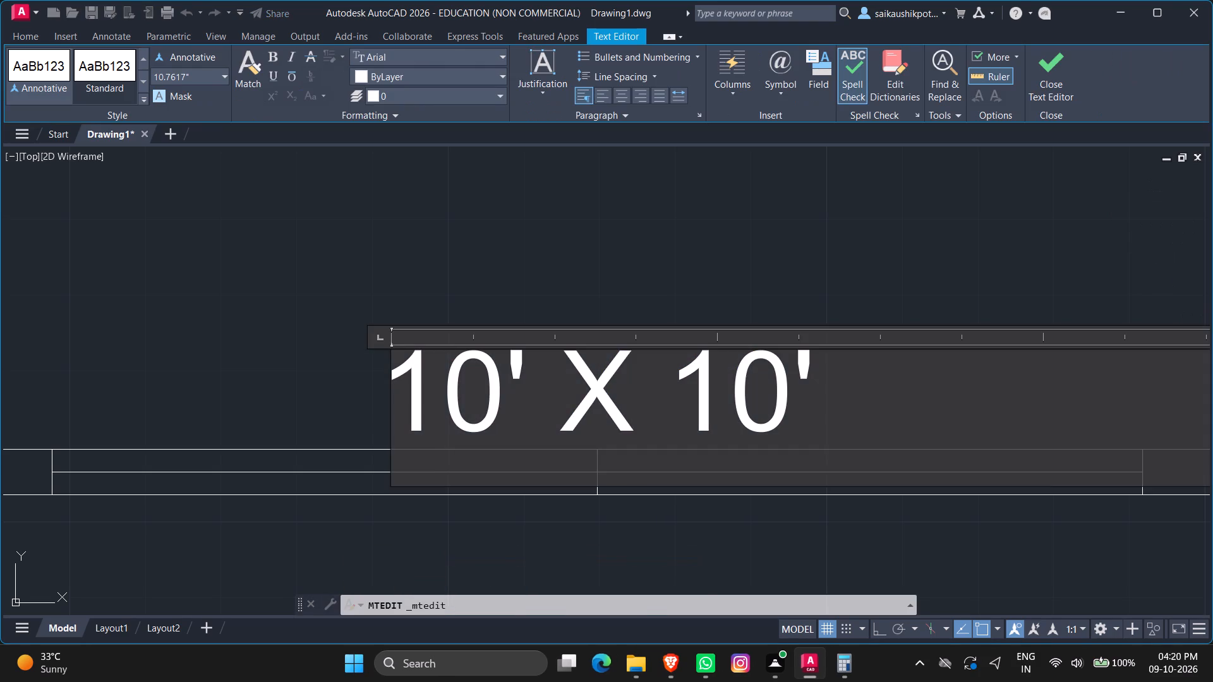
pyautogui.hotkey('ctrl', 'a')
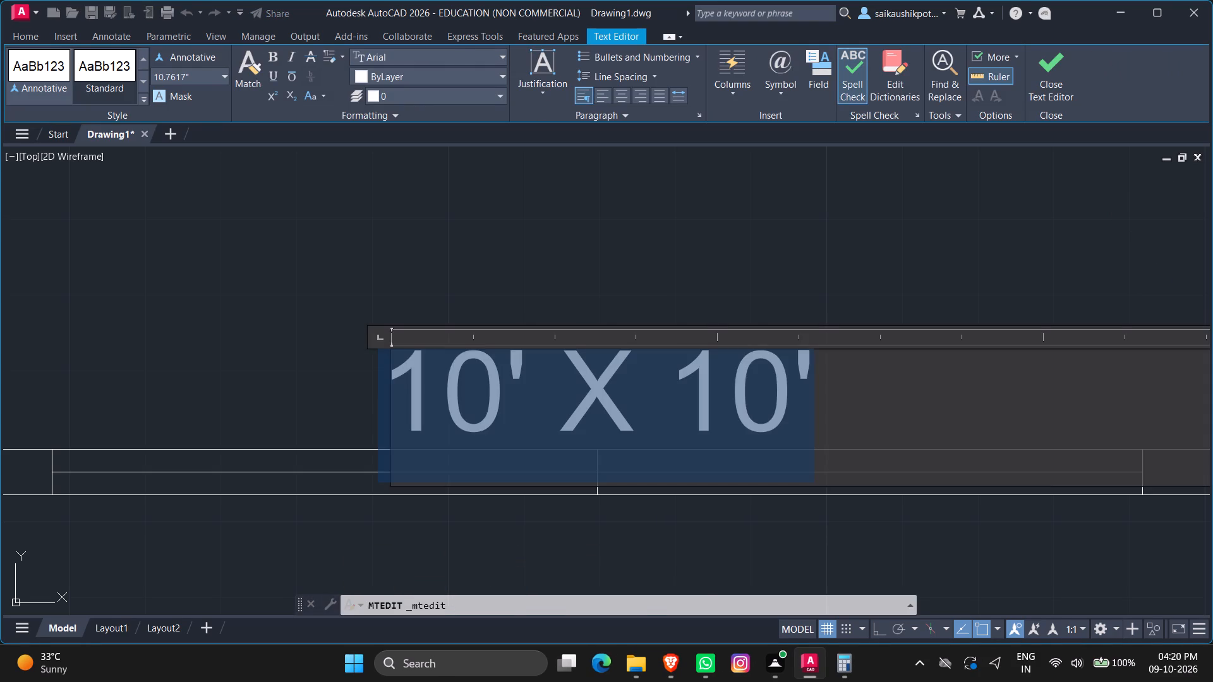
pyautogui.press('BackSpace')
pyautogui.write("14'")
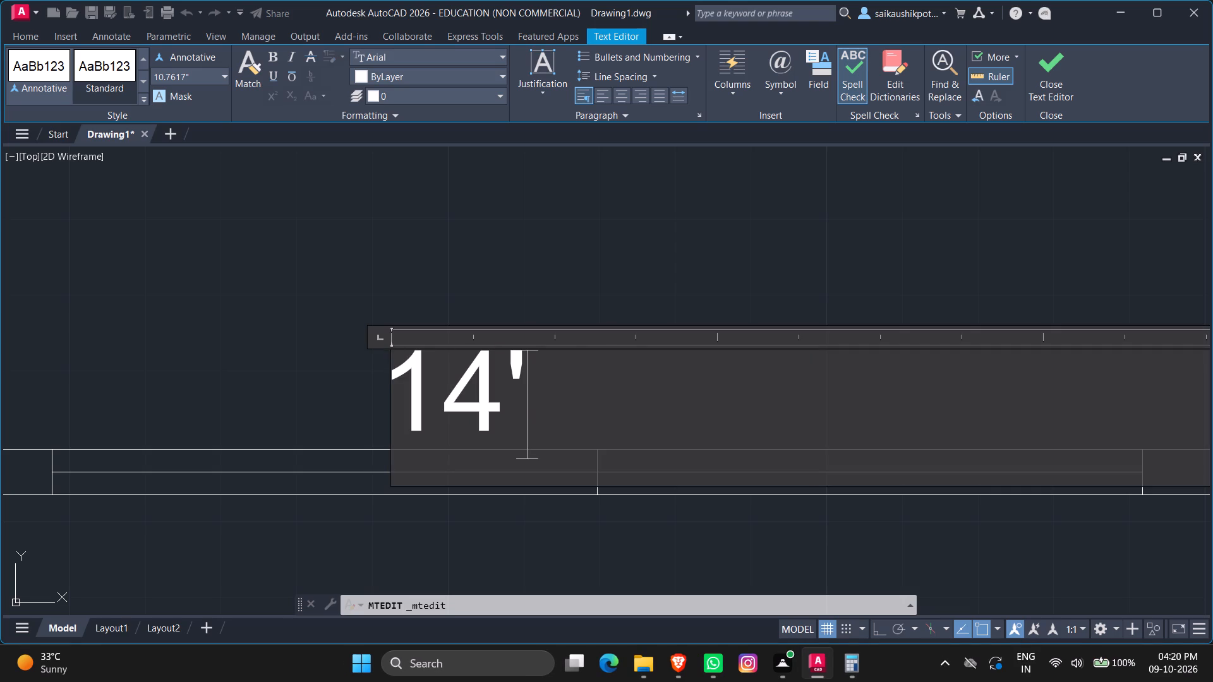
pyautogui.press('-')
pyautogui.write('0"')
pyautogui.press('Escape')
pyautogui.press('Return')
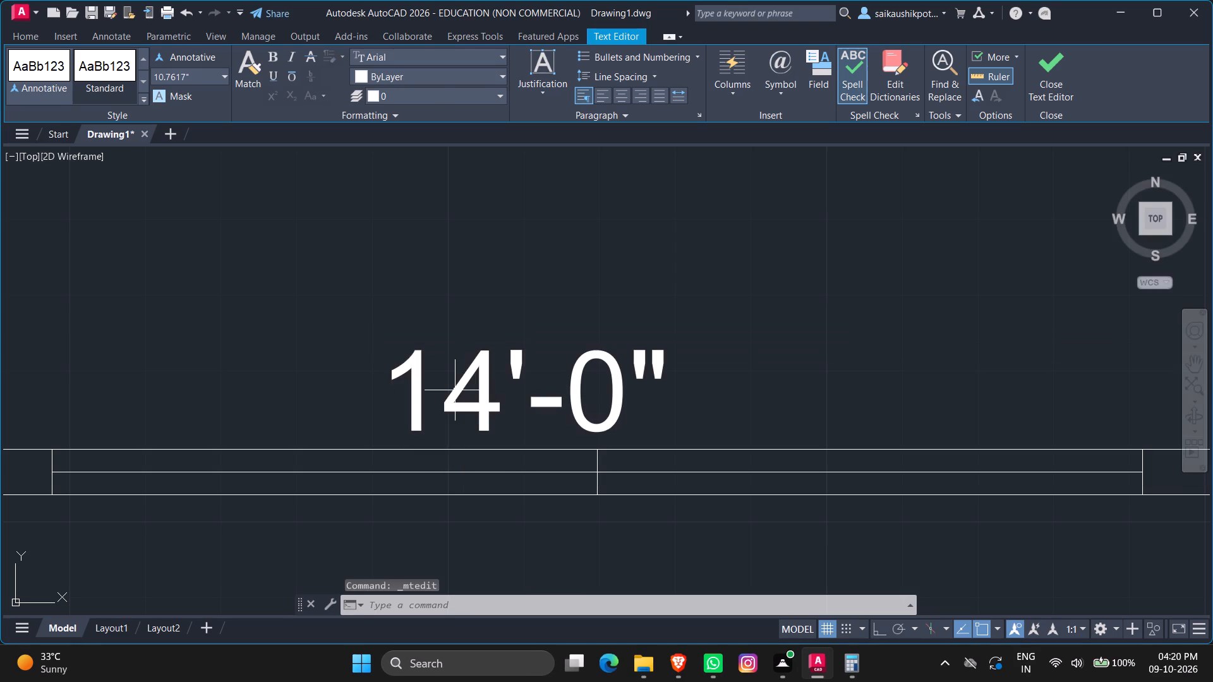
# Move the 14'-0" window label of the second north-row classroom slightly up and to the east.
pyautogui.scroll(-5, 618, 371)
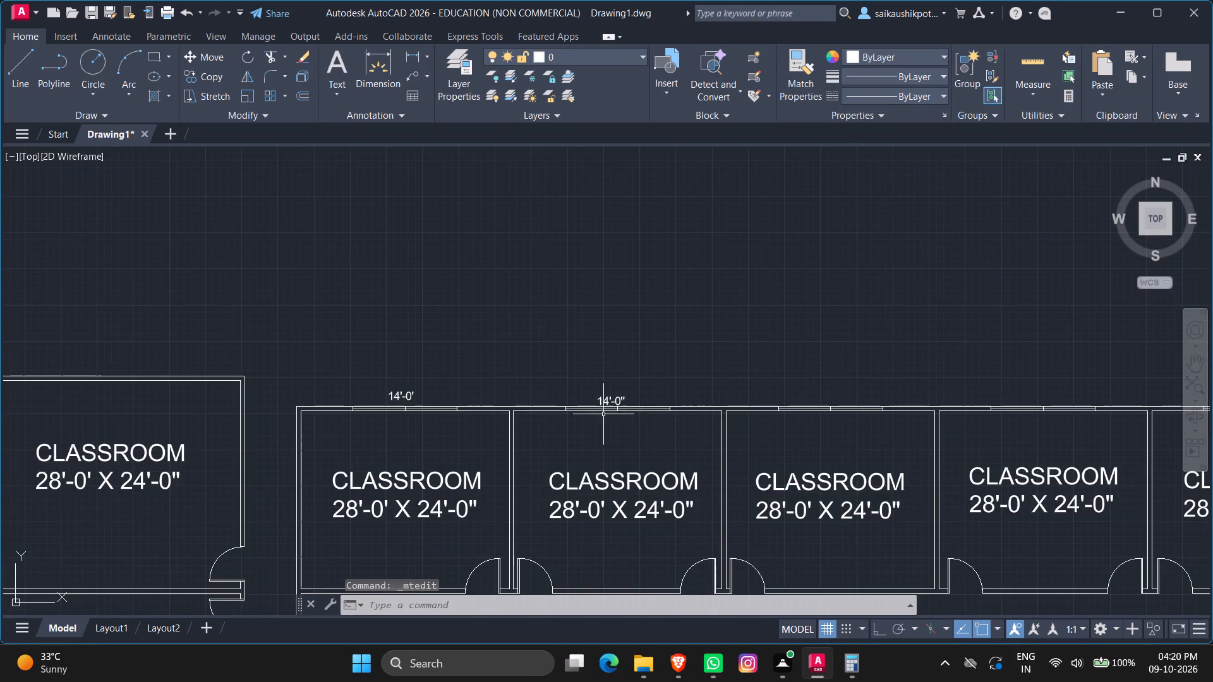
pyautogui.scroll(4, 574, 414)
pyautogui.click(618, 388)
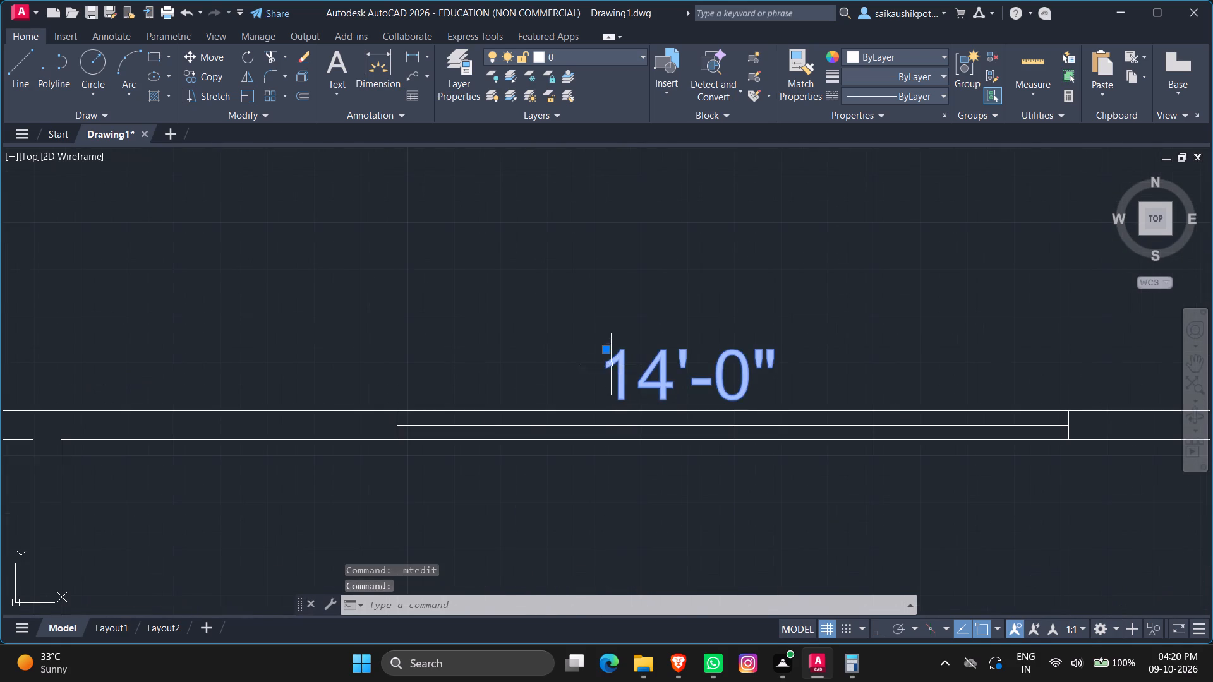
pyautogui.click(605, 349)
pyautogui.click(650, 327)
pyautogui.scroll(-2, 638, 346)
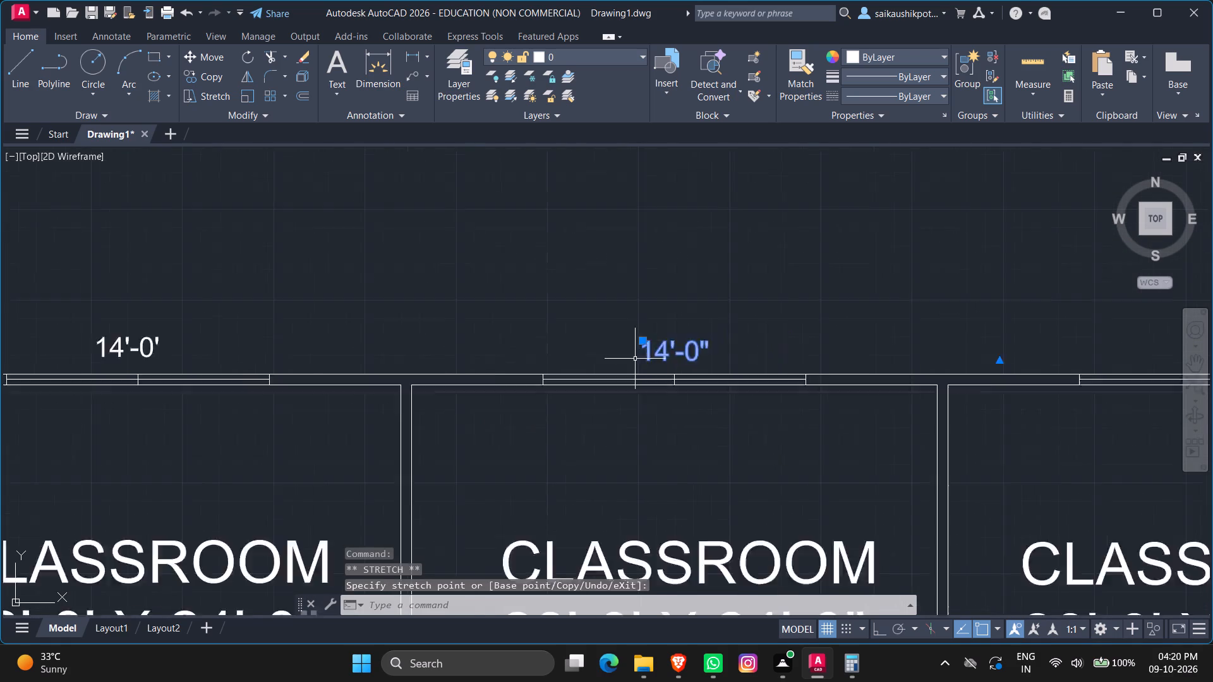
pyautogui.scroll(-2, 635, 361)
pyautogui.press('Escape')
# Paste the copied 10' X 10' text above the window of the third north-row classroom from the west.
pyautogui.scroll(1, 754, 380)
pyautogui.scroll(-2, 774, 390)
pyautogui.scroll(1, 816, 397)
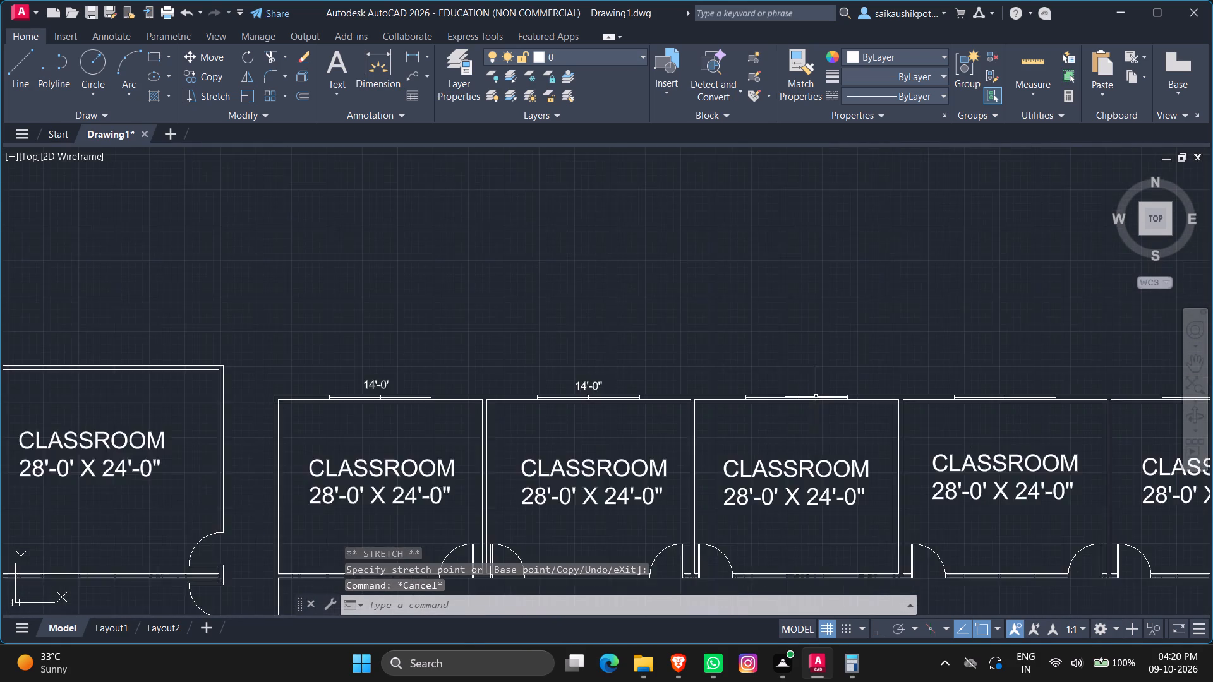
pyautogui.scroll(3, 816, 397)
pyautogui.hotkey('ctrl', 'v')
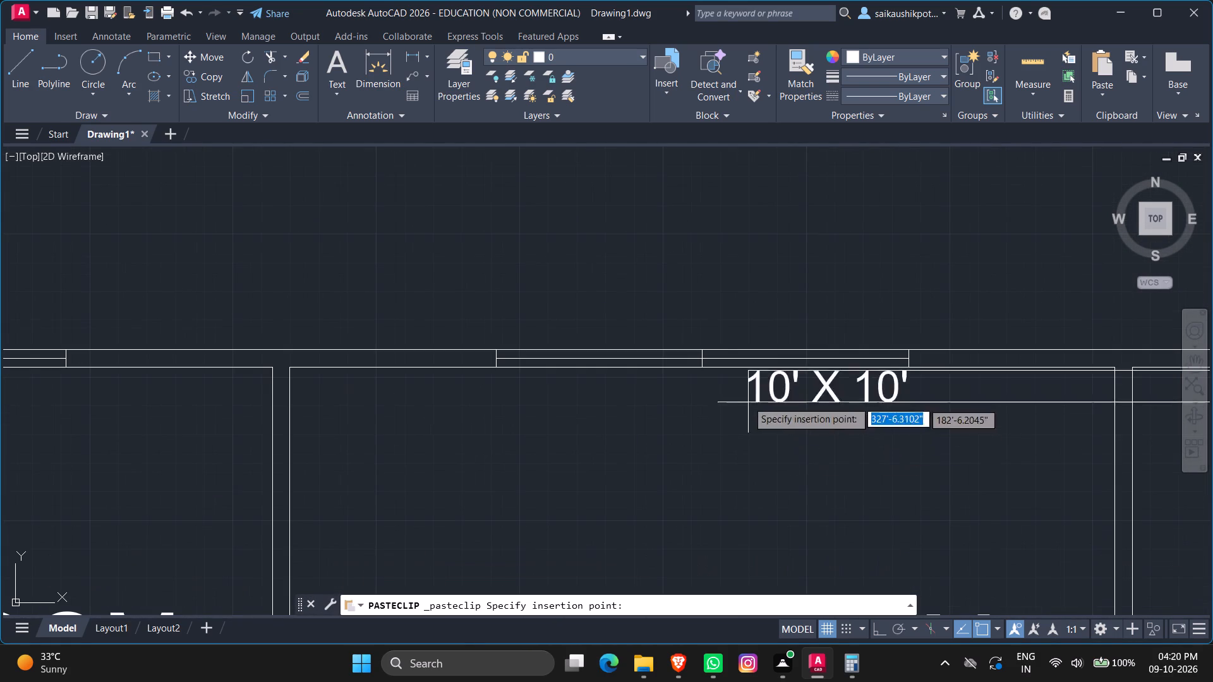
pyautogui.click(638, 325)
# Replace the pasted text above the third north-row classroom's window with 14-0" and save the text edit.
pyautogui.doubleClick(662, 310)
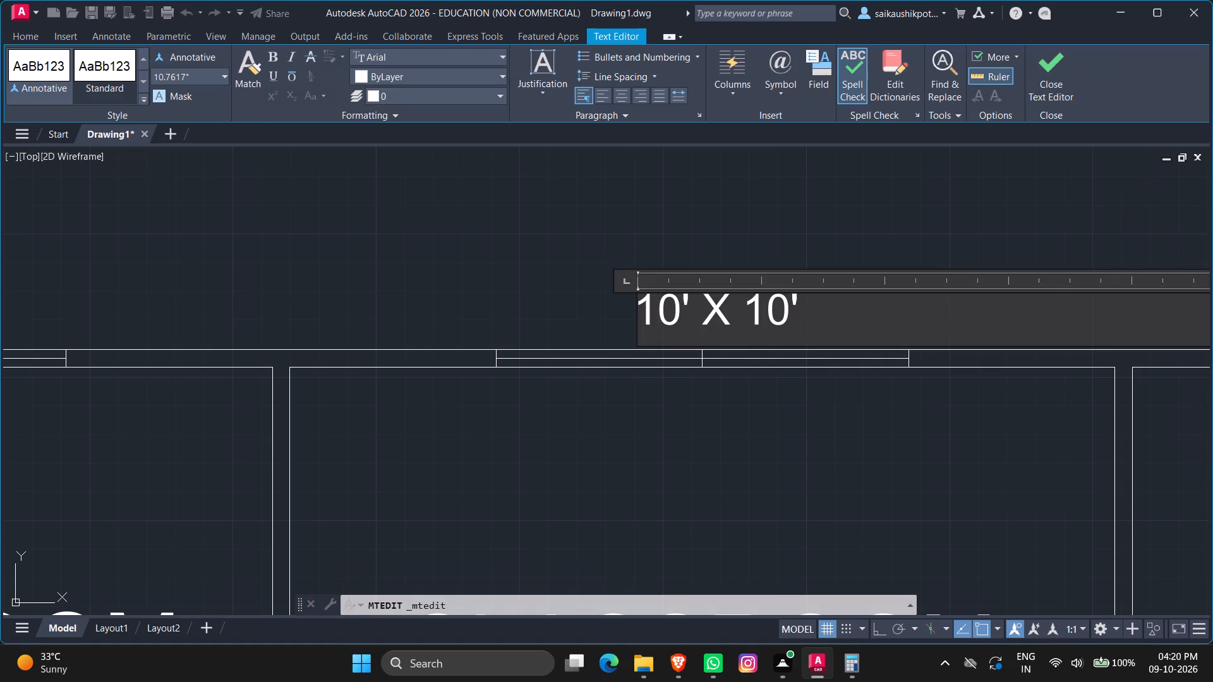
pyautogui.hotkey('ctrl', 'a')
pyautogui.press('BackSpace')
pyautogui.write('14-0"')
pyautogui.press('Escape')
pyautogui.press('Return')
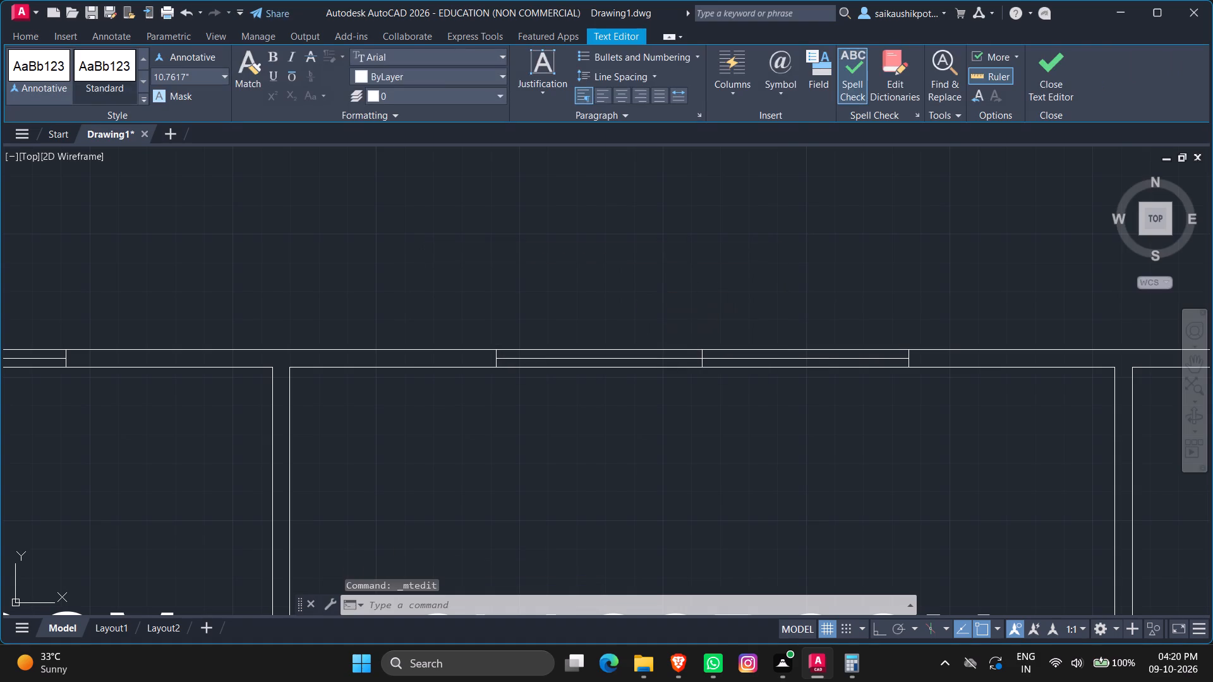
# Insert the missing foot mark in the third classroom's window label so it reads 14'-0", and save the text edit.
pyautogui.scroll(-1, 689, 338)
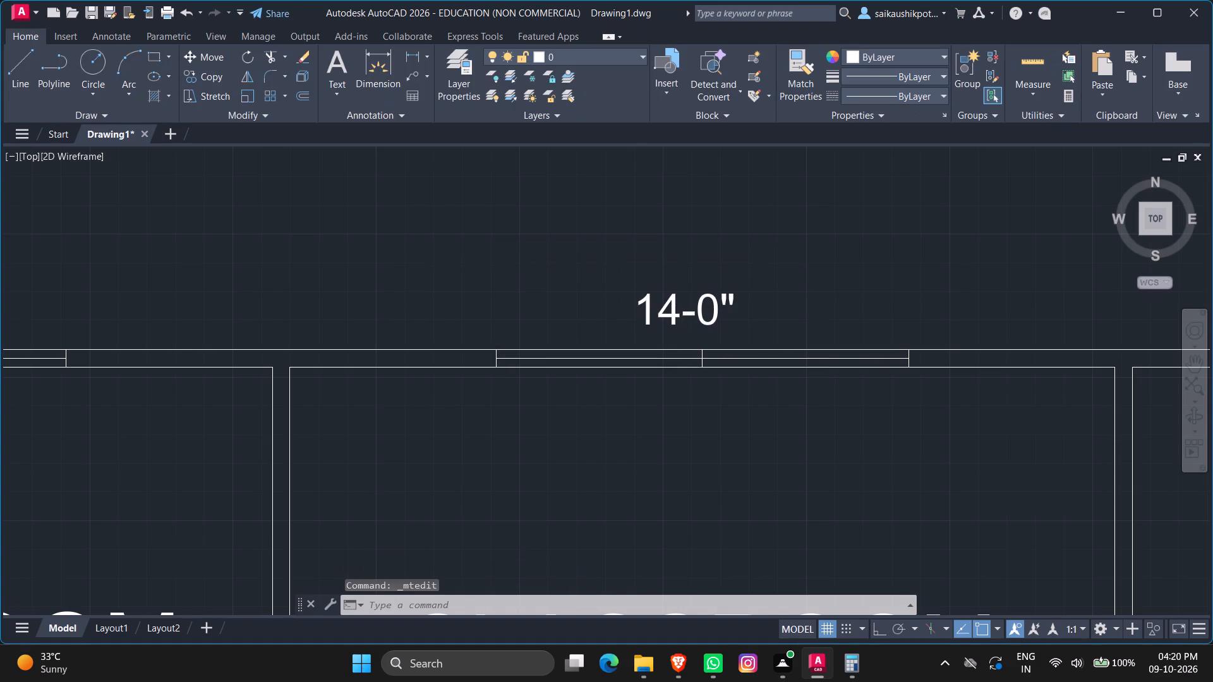
pyautogui.doubleClick(680, 320)
pyautogui.click(681, 313)
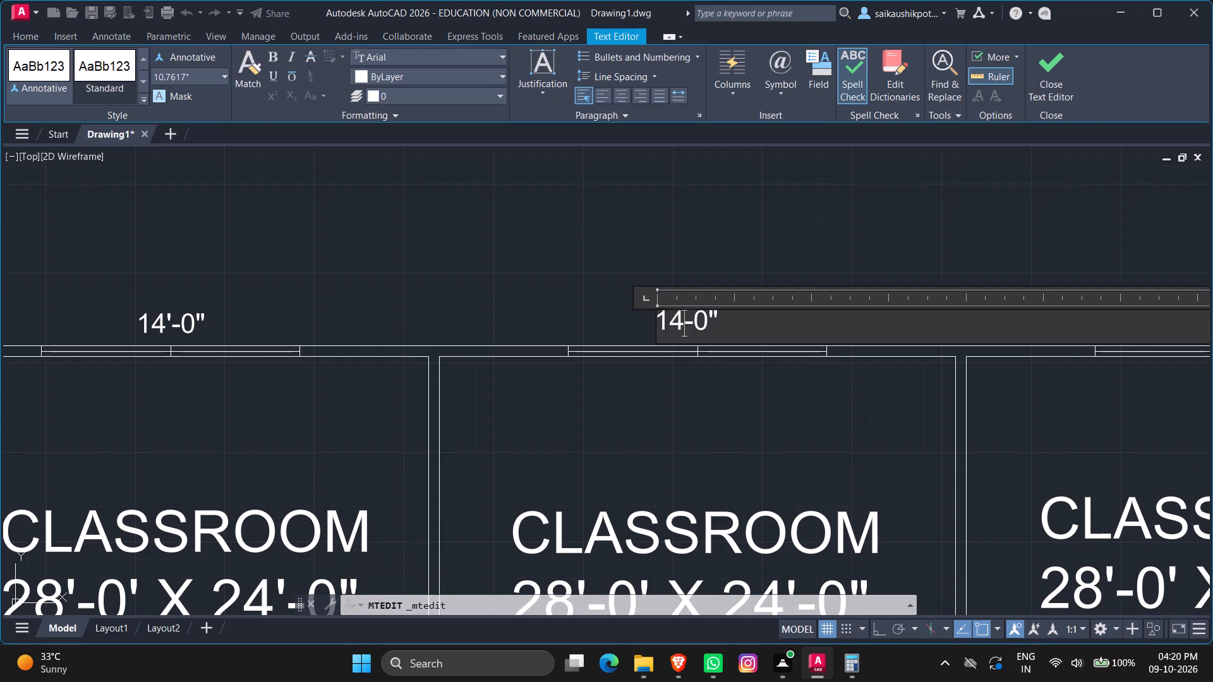
pyautogui.press("'")
pyautogui.press('Escape')
pyautogui.press('Return')
# Paste the copied 10' X 10' text above the window of the fourth north-row classroom from the west.
pyautogui.scroll(-1, 629, 384)
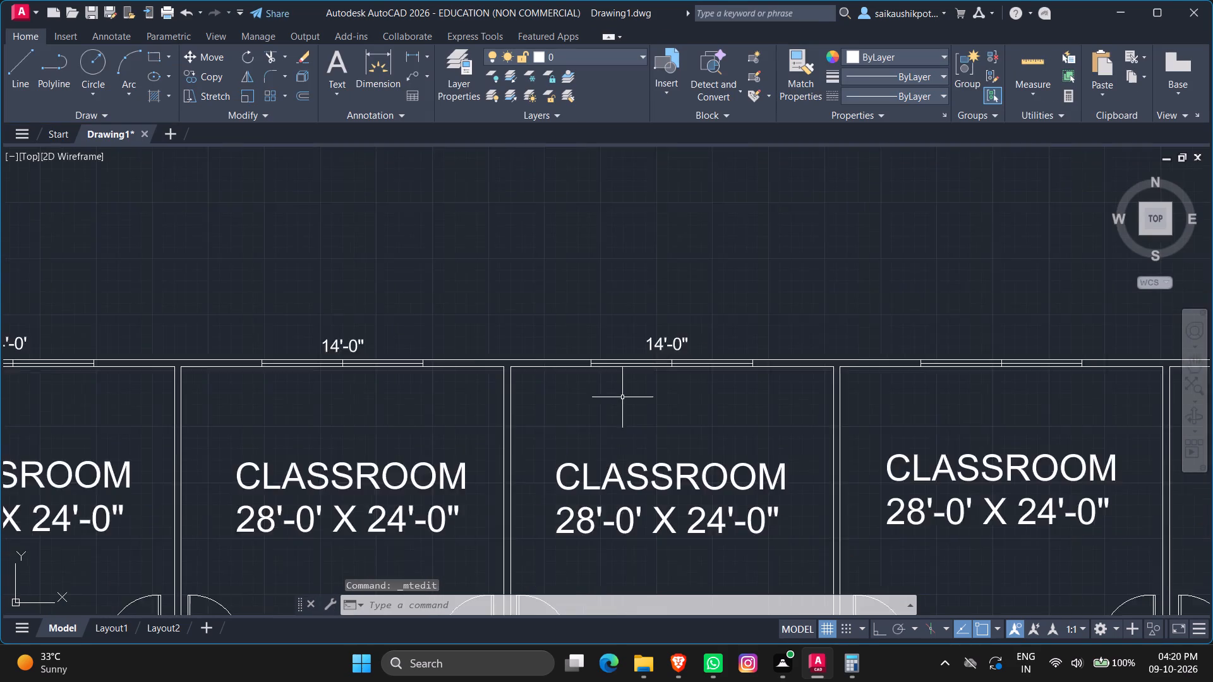
pyautogui.scroll(-1, 623, 401)
pyautogui.hotkey('ctrl', 'v')
pyautogui.scroll(2, 842, 369)
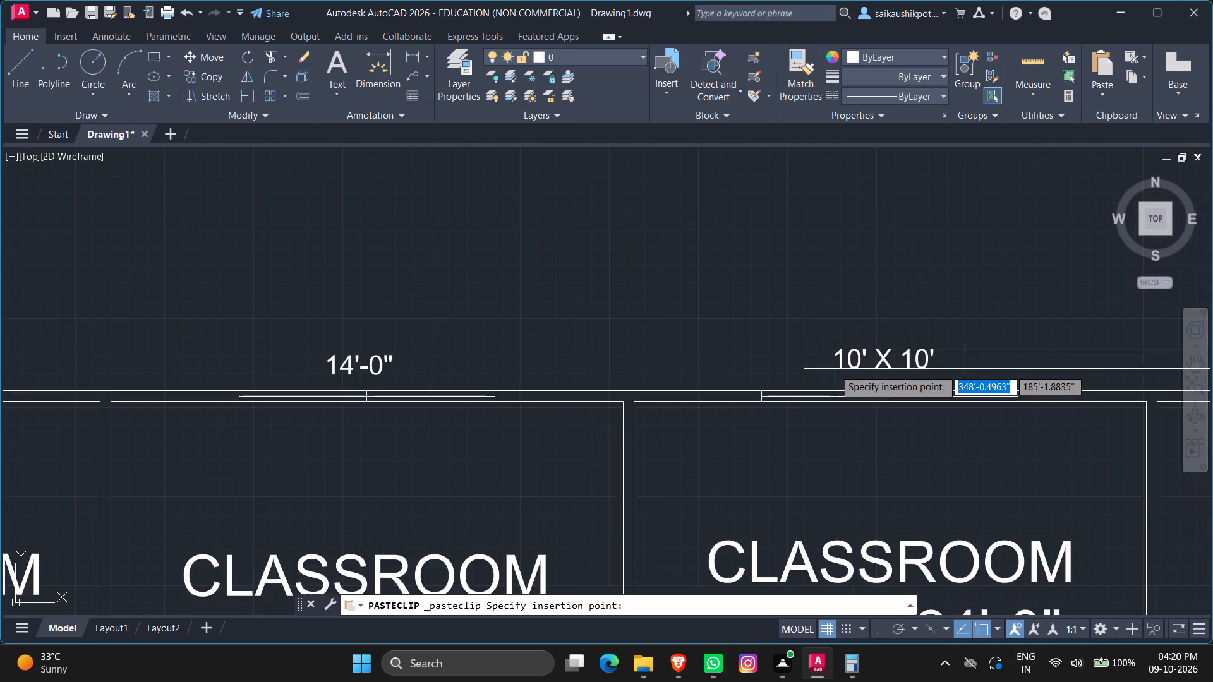
pyautogui.scroll(-1, 543, 451)
pyautogui.scroll(4, 721, 403)
pyautogui.scroll(-1, 464, 400)
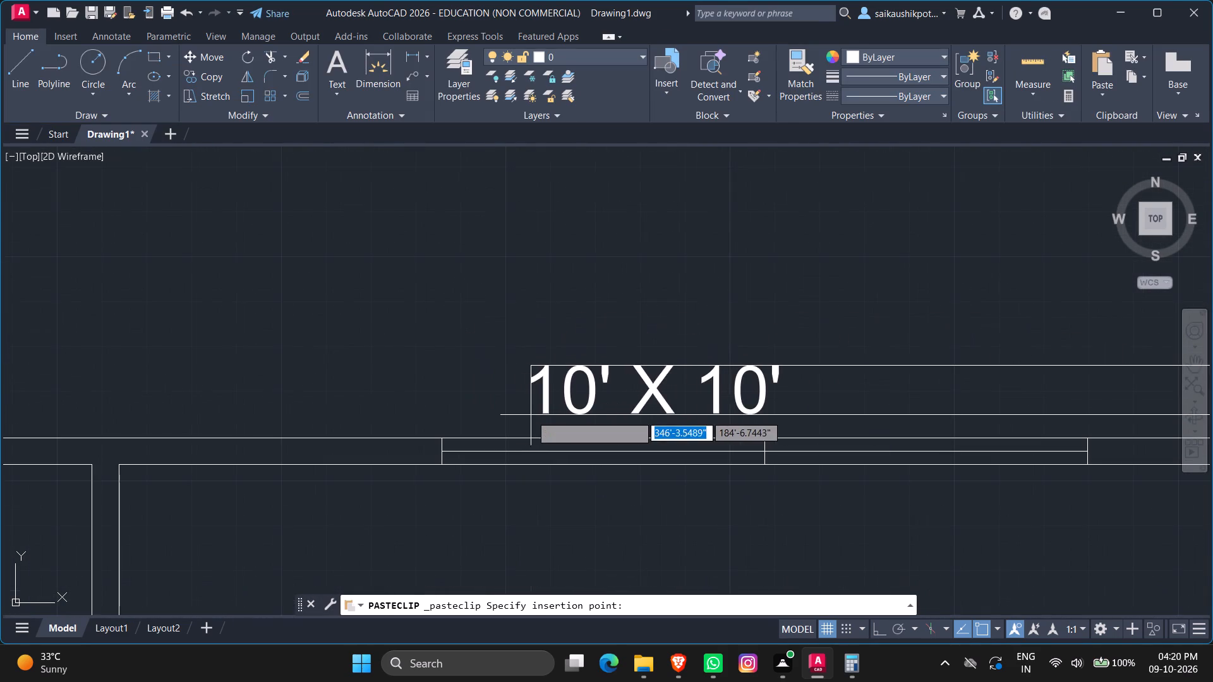
pyautogui.scroll(-2, 579, 407)
pyautogui.scroll(2, 632, 393)
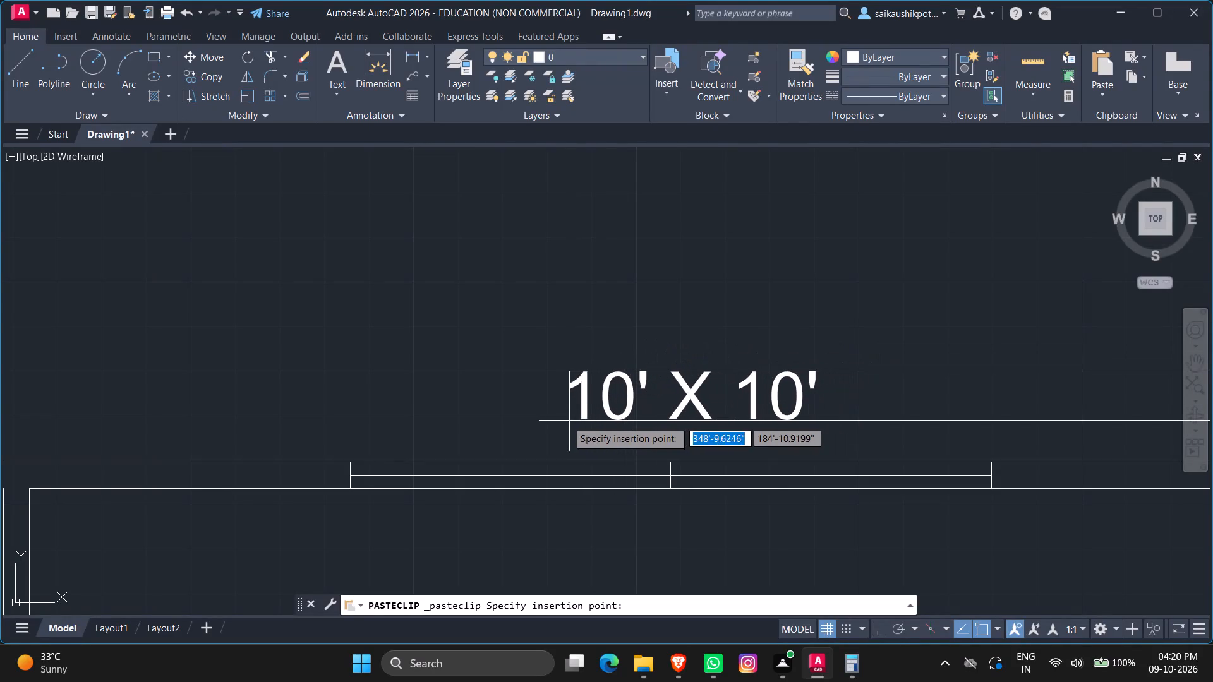
pyautogui.click(558, 422)
# Replace the pasted text above the fourth north-row classroom's window with 14'-0" and save the text edit.
pyautogui.doubleClick(575, 398)
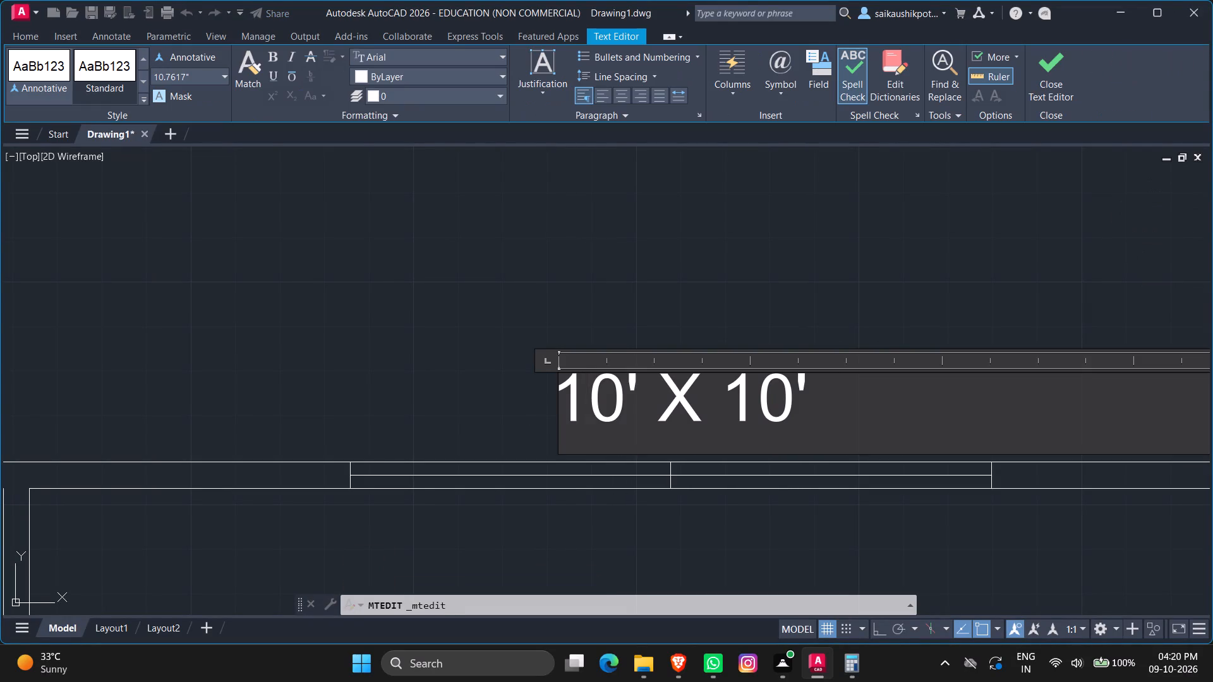
pyautogui.hotkey('ctrl', 'a')
pyautogui.press('BackSpace')
pyautogui.write('14')
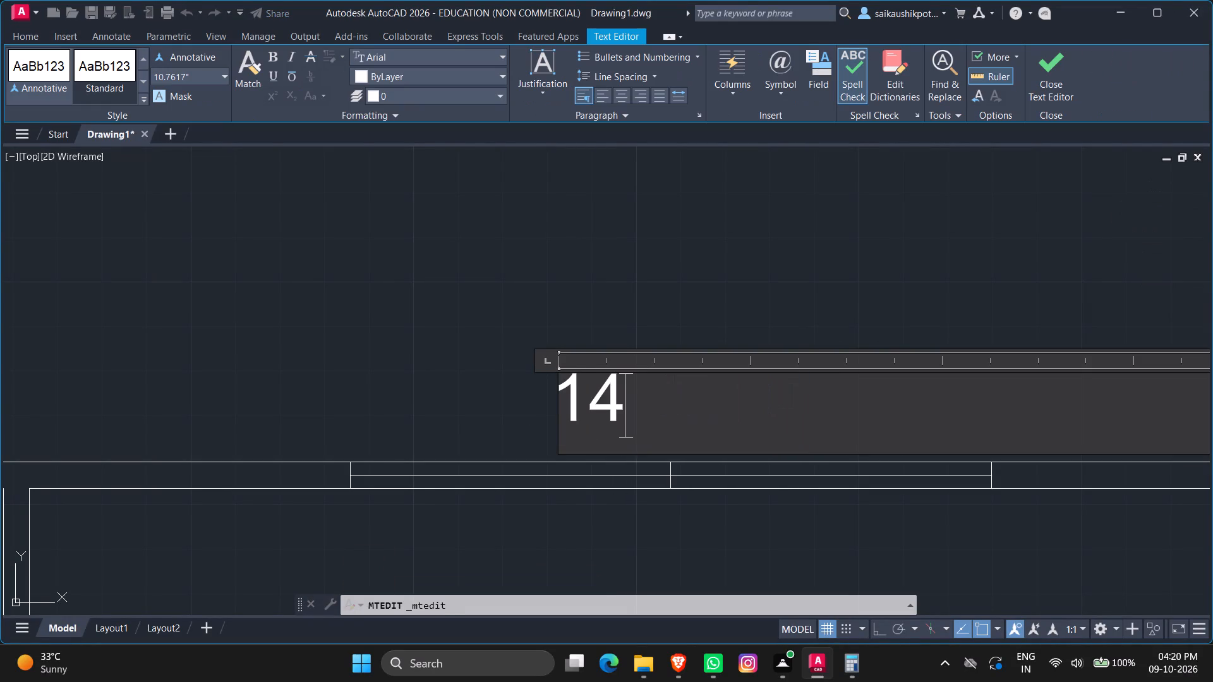
pyautogui.write('\'-0"')
pyautogui.press('Escape')
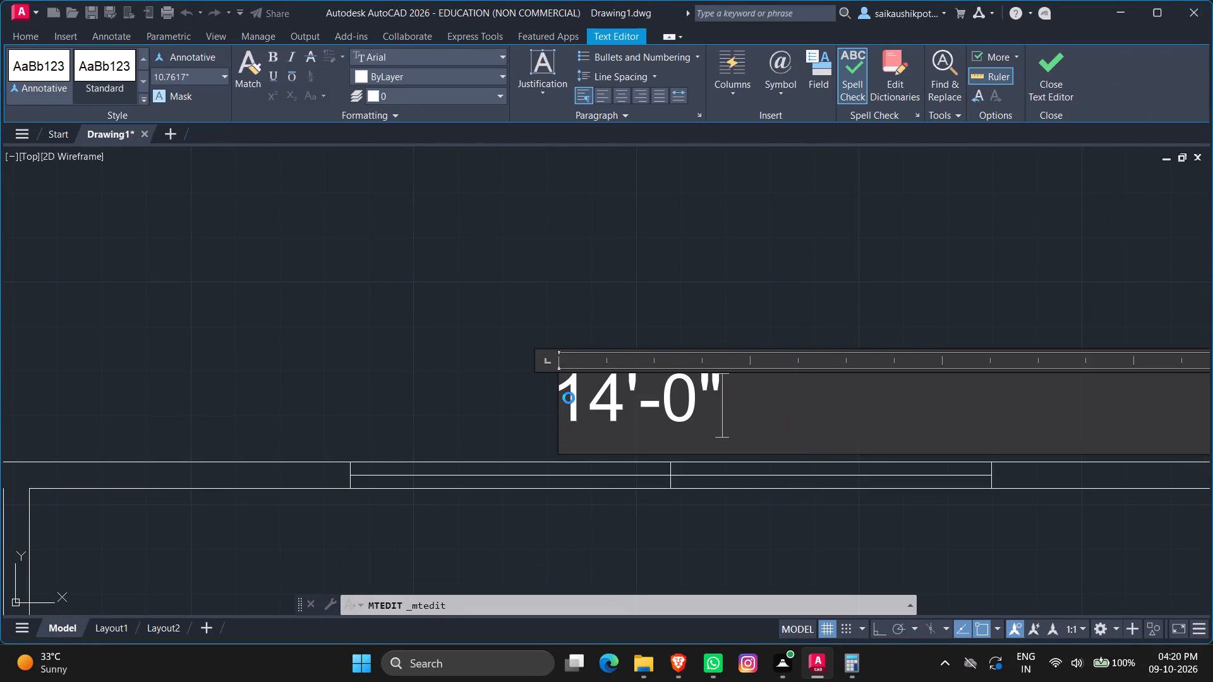
pyautogui.press('Return')
# Paste the copied 10' X 10' text above the window of the fifth, easternmost north-row classroom.
pyautogui.scroll(-2, 629, 423)
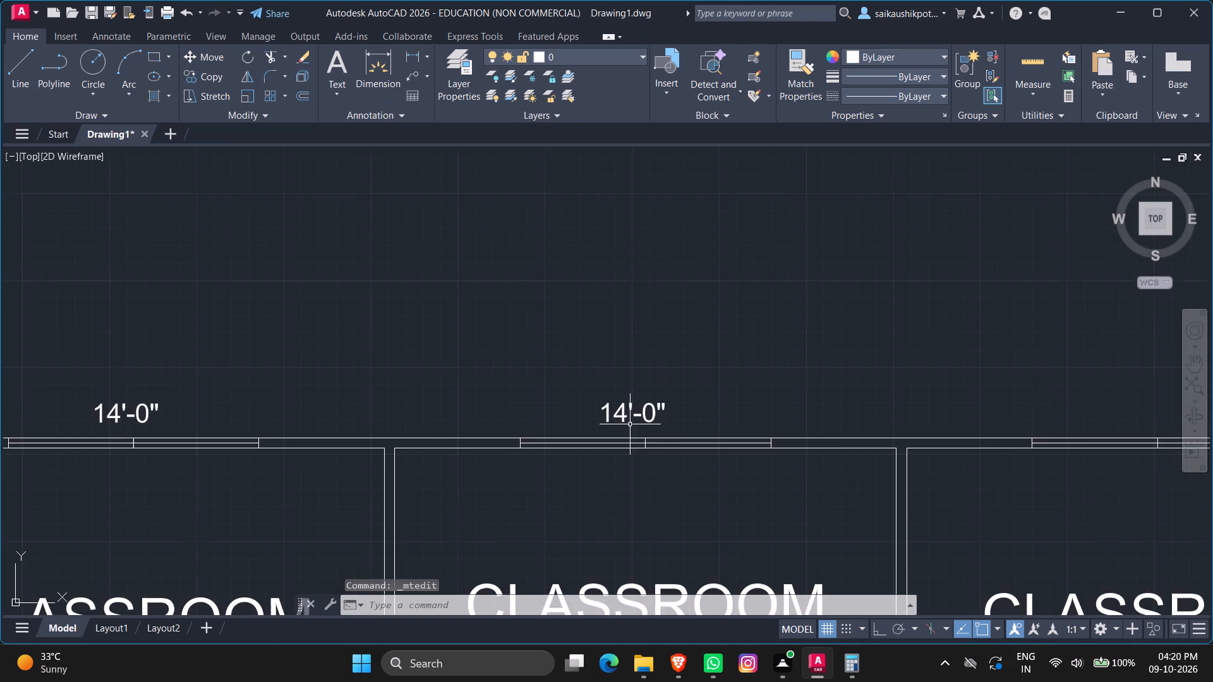
pyautogui.scroll(-2, 608, 522)
pyautogui.scroll(-1, 612, 421)
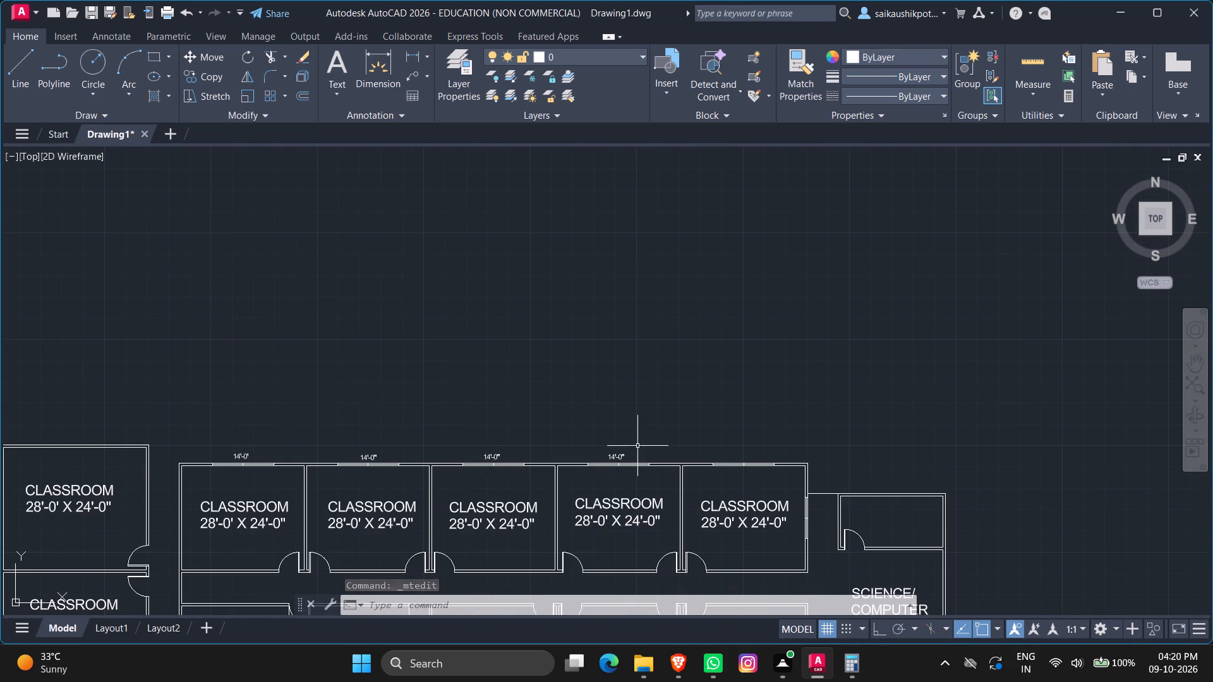
pyautogui.hotkey('ctrl', 'v')
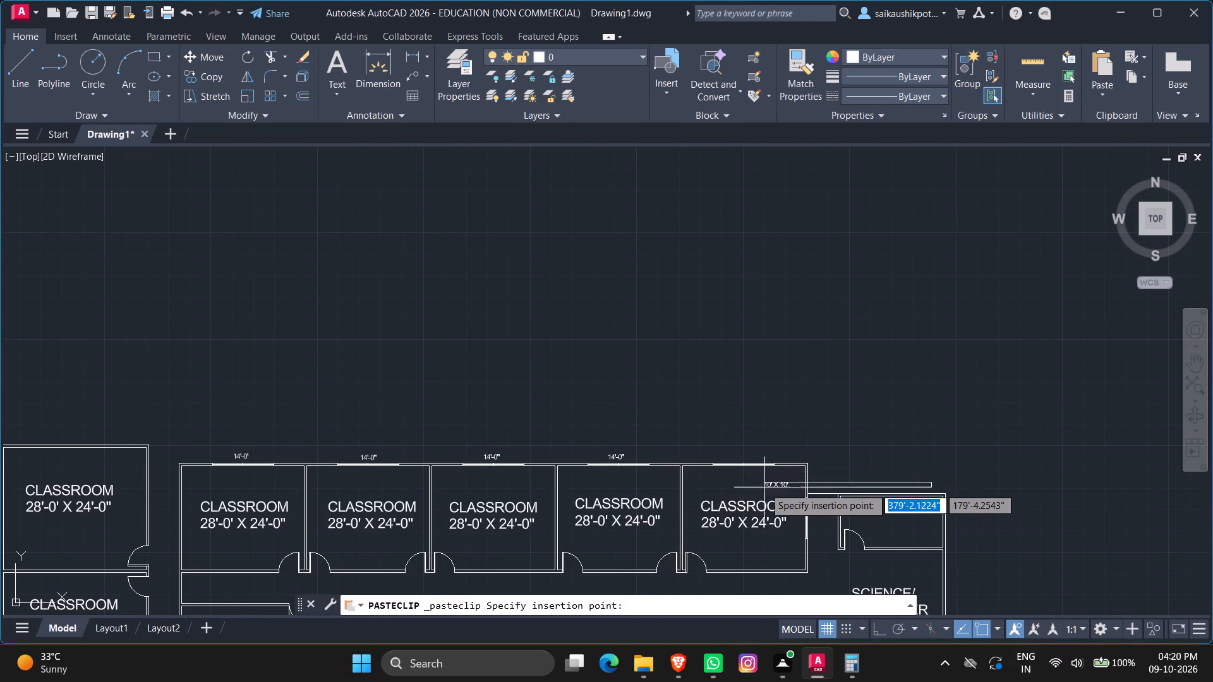
pyautogui.scroll(1, 763, 487)
pyautogui.scroll(4, 706, 445)
pyautogui.scroll(-4, 564, 424)
pyautogui.scroll(3, 577, 417)
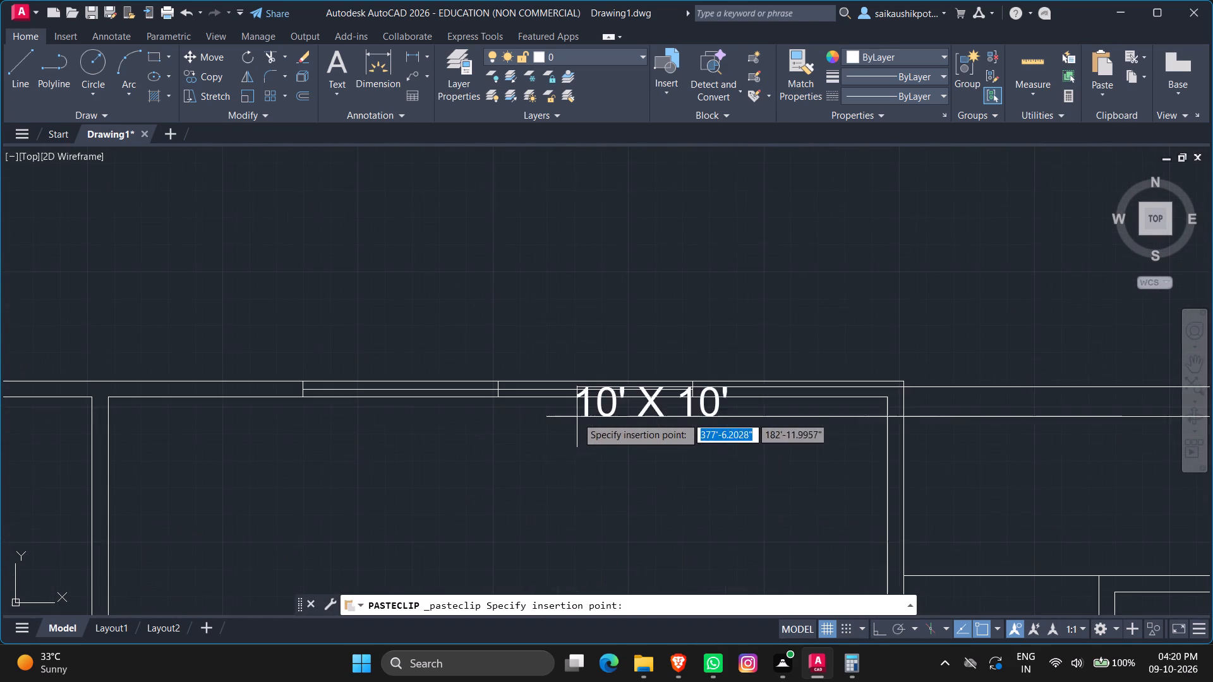
pyautogui.scroll(-2, 562, 537)
pyautogui.scroll(2, 464, 468)
pyautogui.scroll(-3, 552, 494)
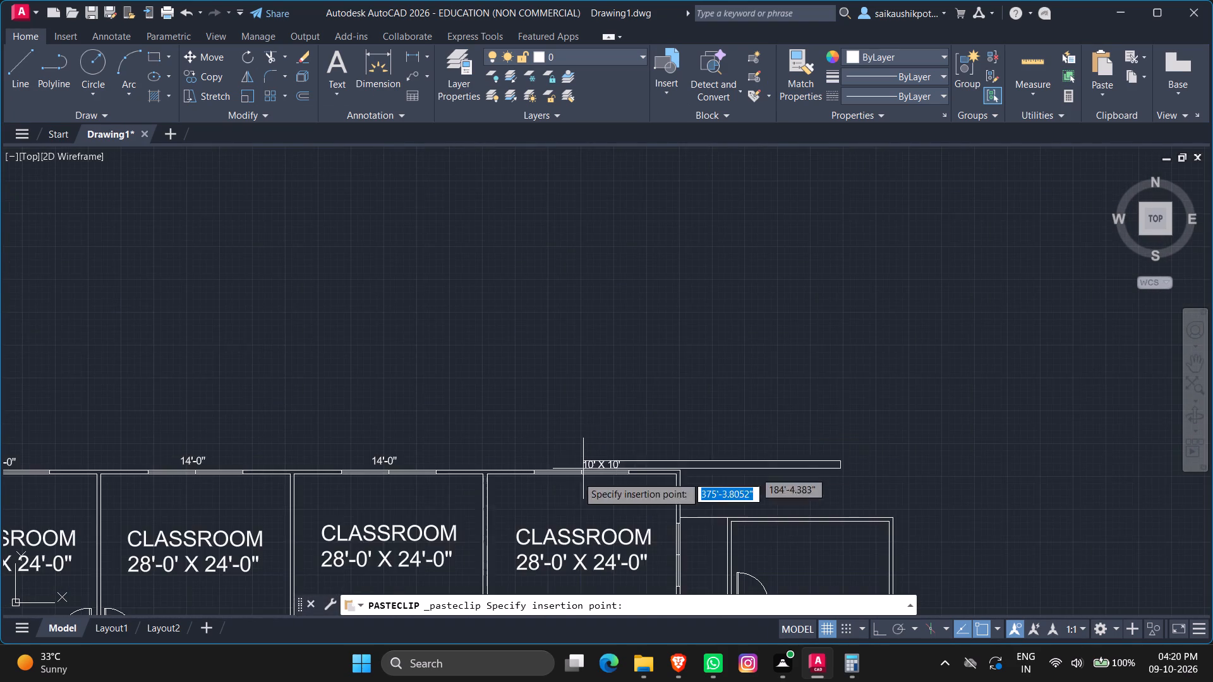
pyautogui.scroll(2, 553, 518)
pyautogui.scroll(2, 558, 363)
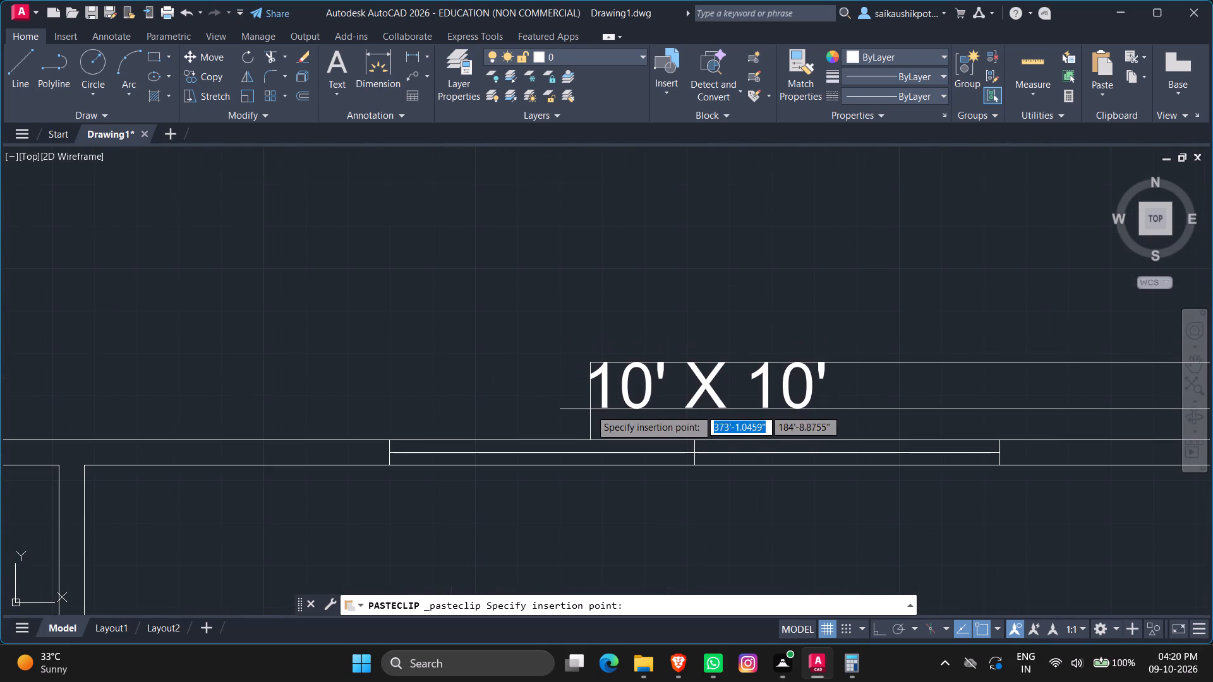
pyautogui.click(586, 406)
# Replace the pasted text above the fifth north-row classroom's window with 14'-0" and save the text edit.
pyautogui.doubleClick(597, 374)
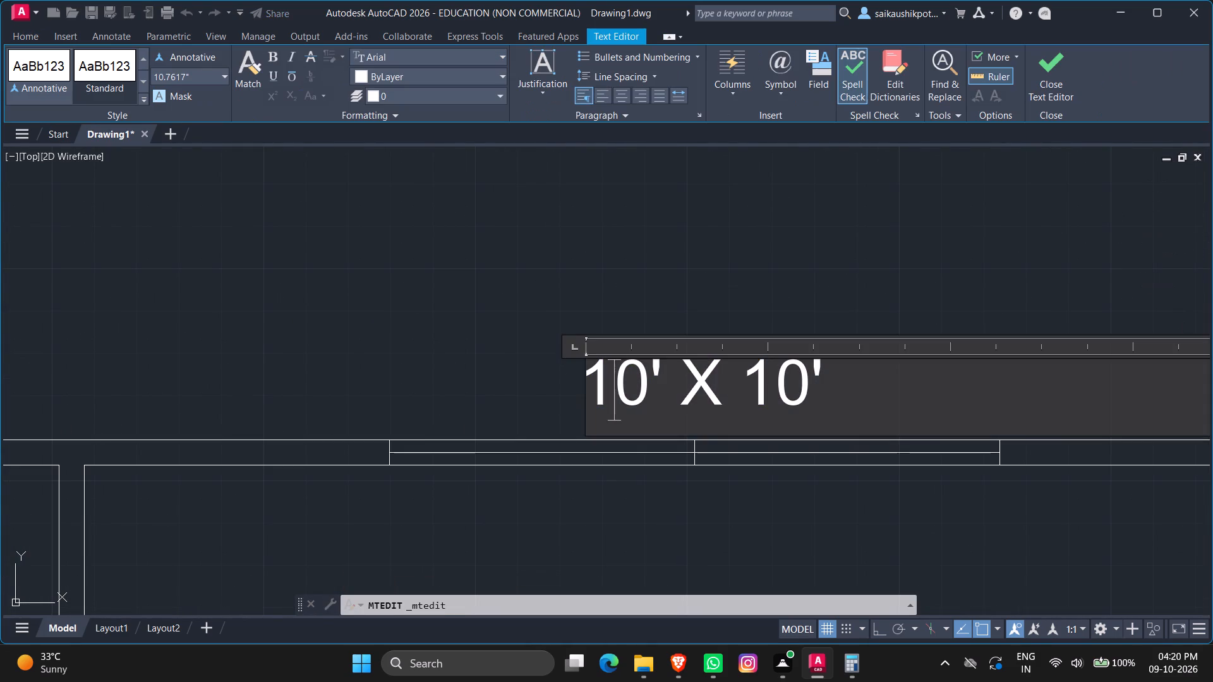
pyautogui.hotkey('ctrl', 'a')
pyautogui.press('BackSpace')
pyautogui.write('14')
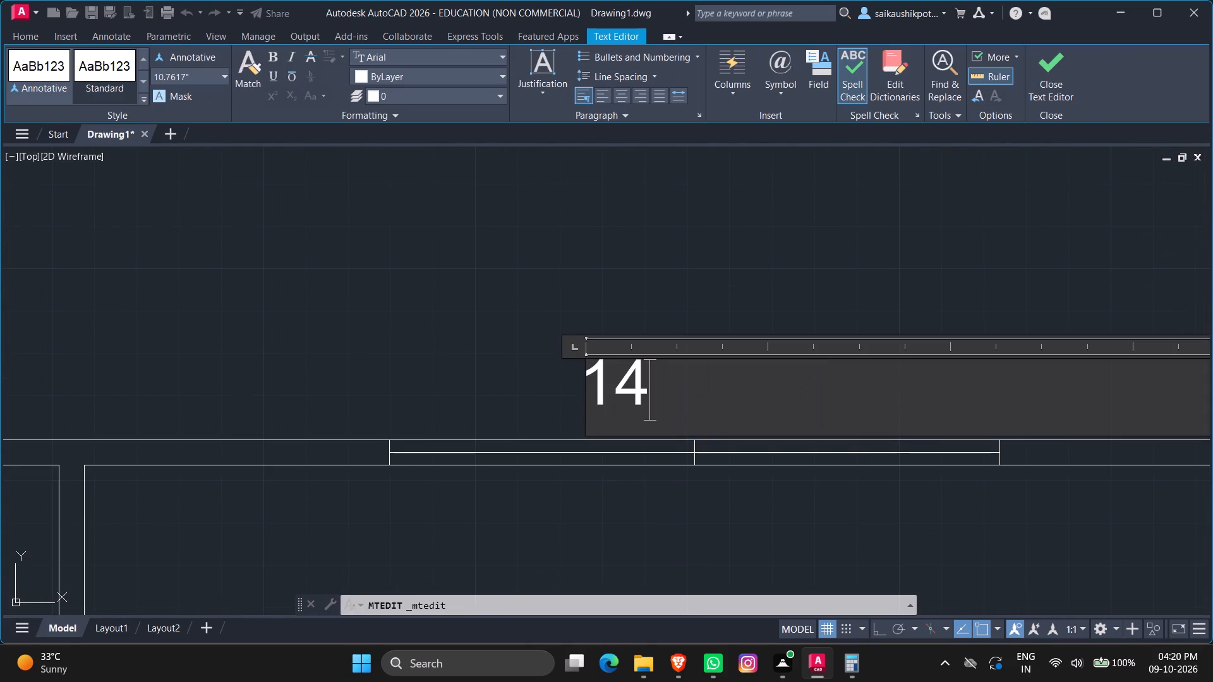
pyautogui.write('\'-0"')
pyautogui.press('Escape')
pyautogui.press('Return')
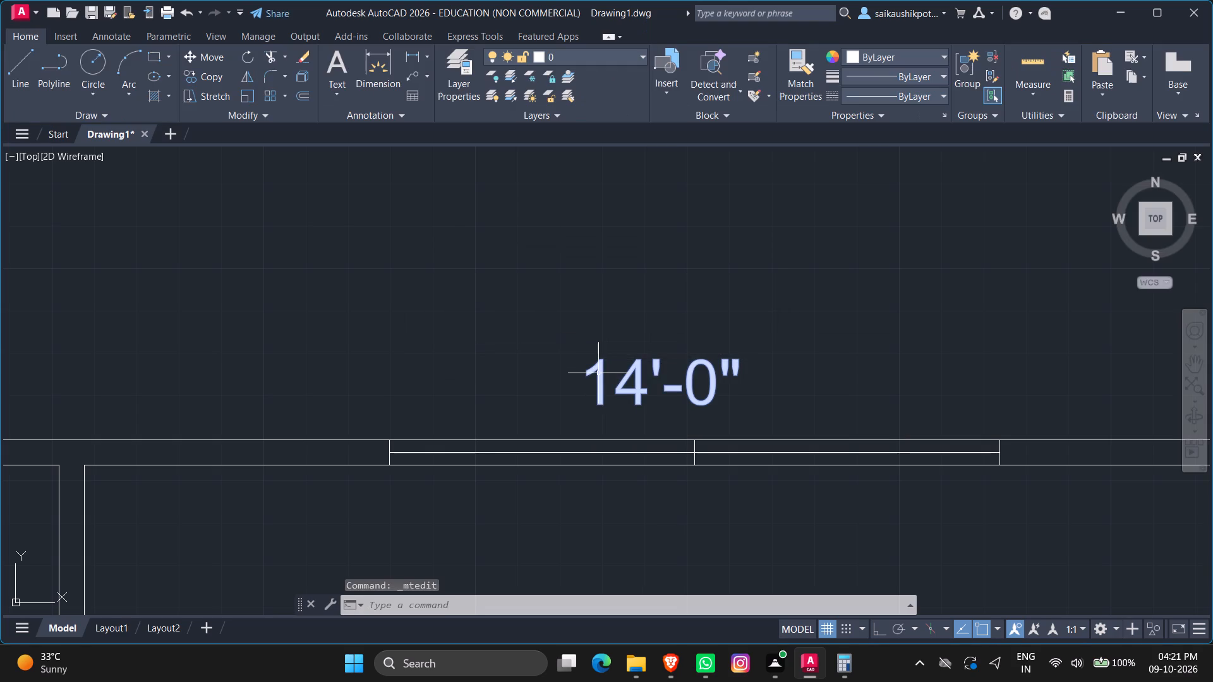
# Paste the copied 10' X 10' text just above the multi-purpose hall's north window, east of CR-6.
pyautogui.scroll(-1, 598, 373)
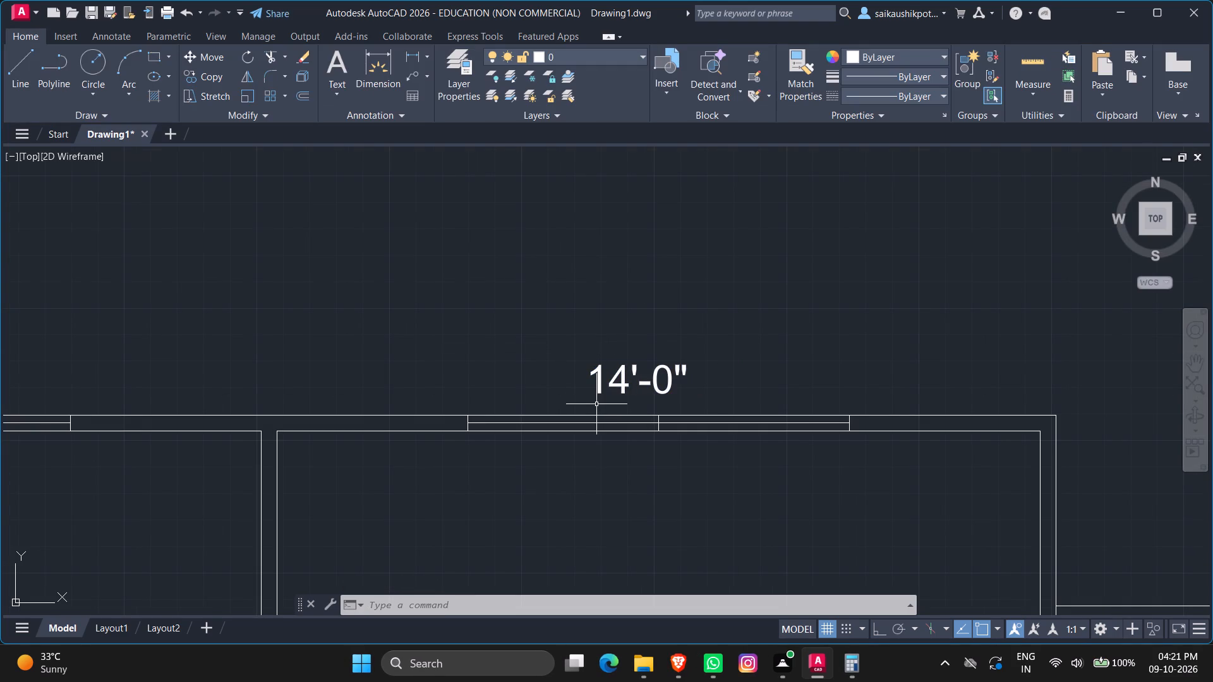
pyautogui.scroll(-3, 631, 374)
pyautogui.scroll(-2, 703, 490)
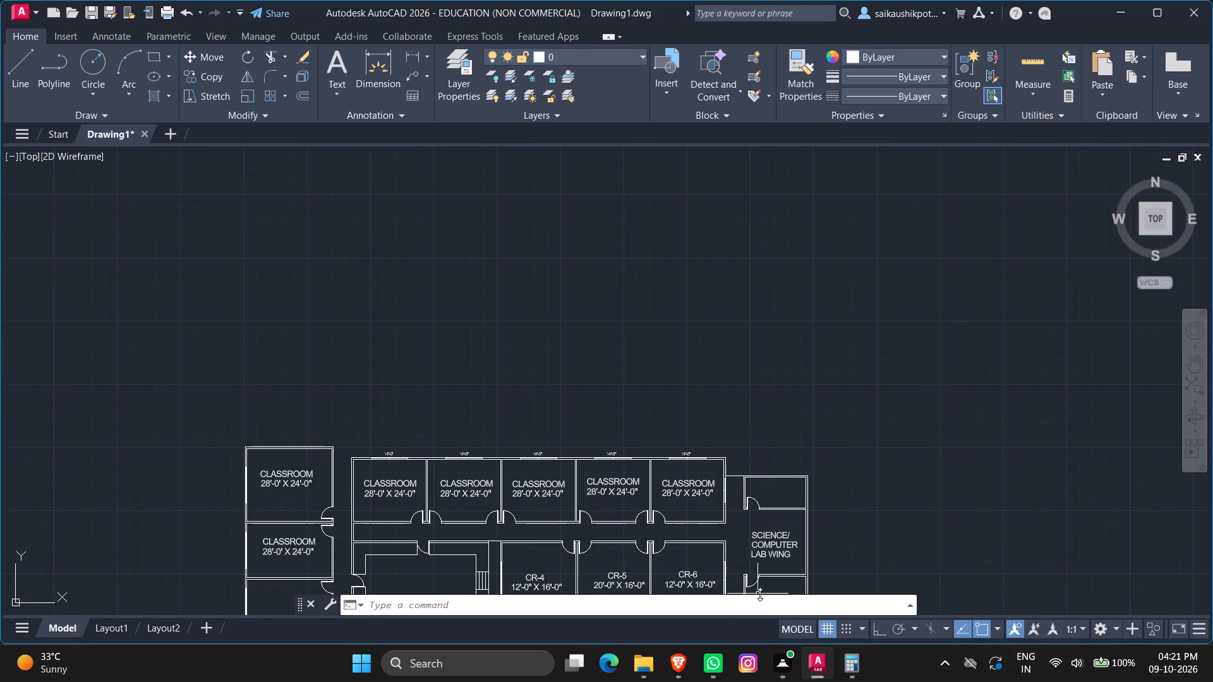
pyautogui.scroll(-3, 695, 358)
pyautogui.scroll(4, 700, 444)
pyautogui.scroll(3, 774, 453)
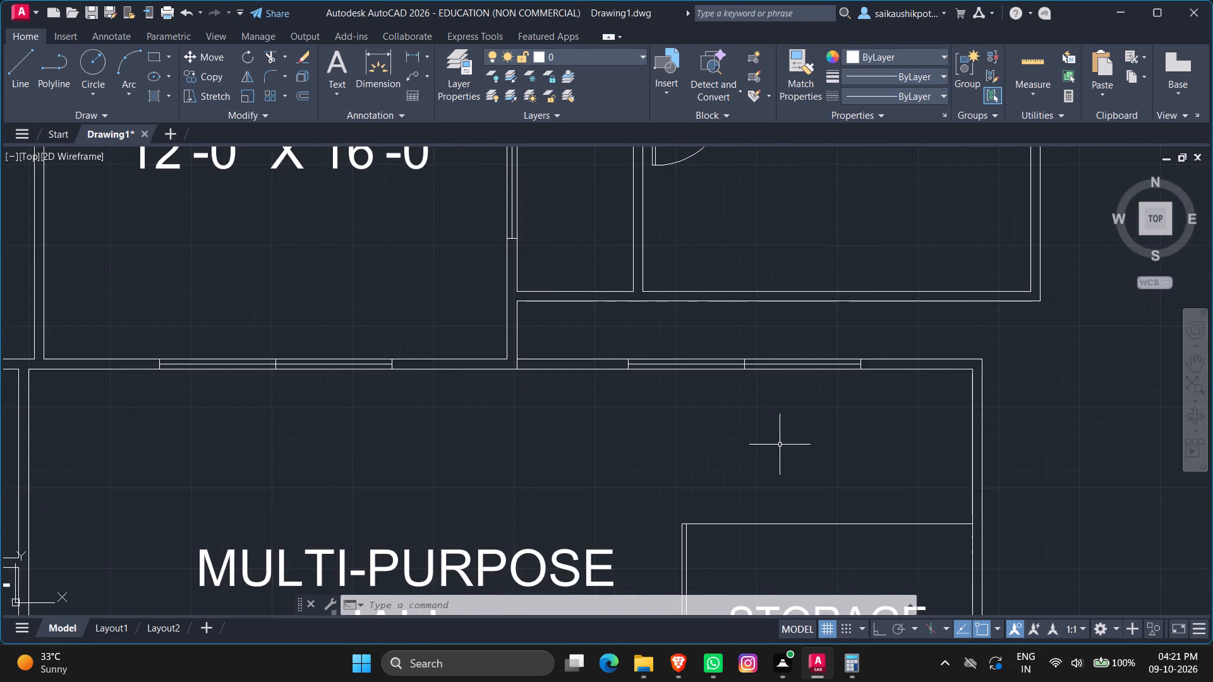
pyautogui.scroll(1, 782, 445)
pyautogui.scroll(1, 845, 353)
pyautogui.scroll(-2, 845, 353)
pyautogui.scroll(2, 816, 287)
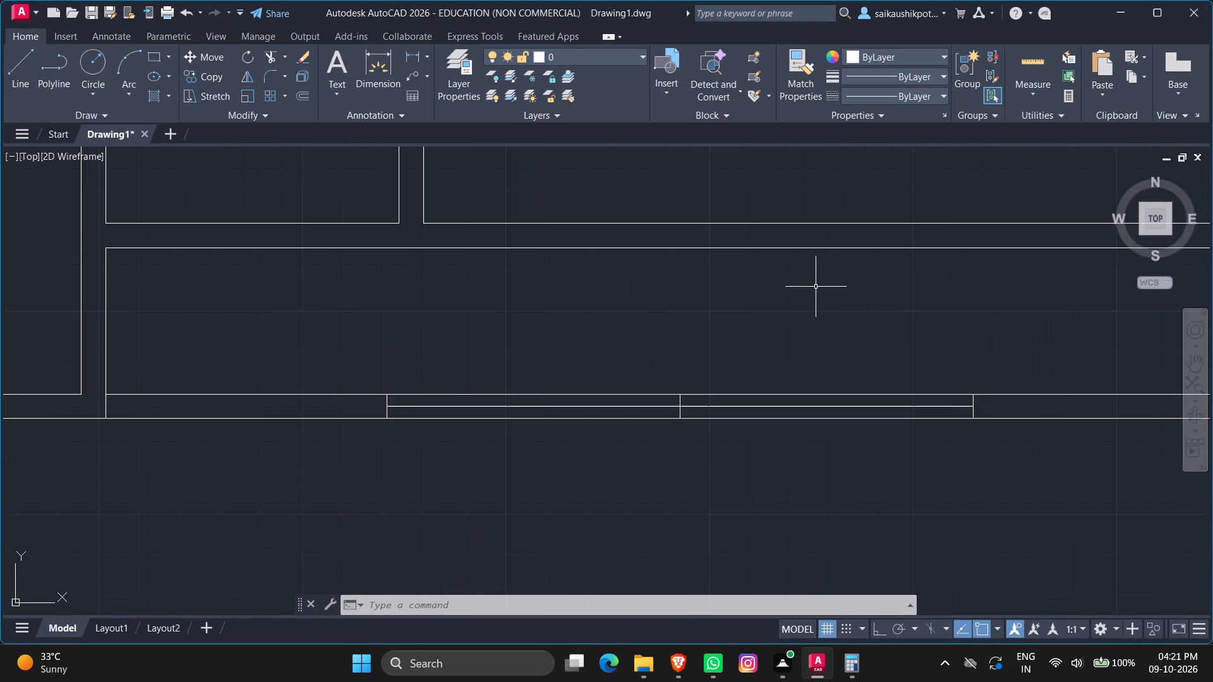
pyautogui.hotkey('ctrl', 'v')
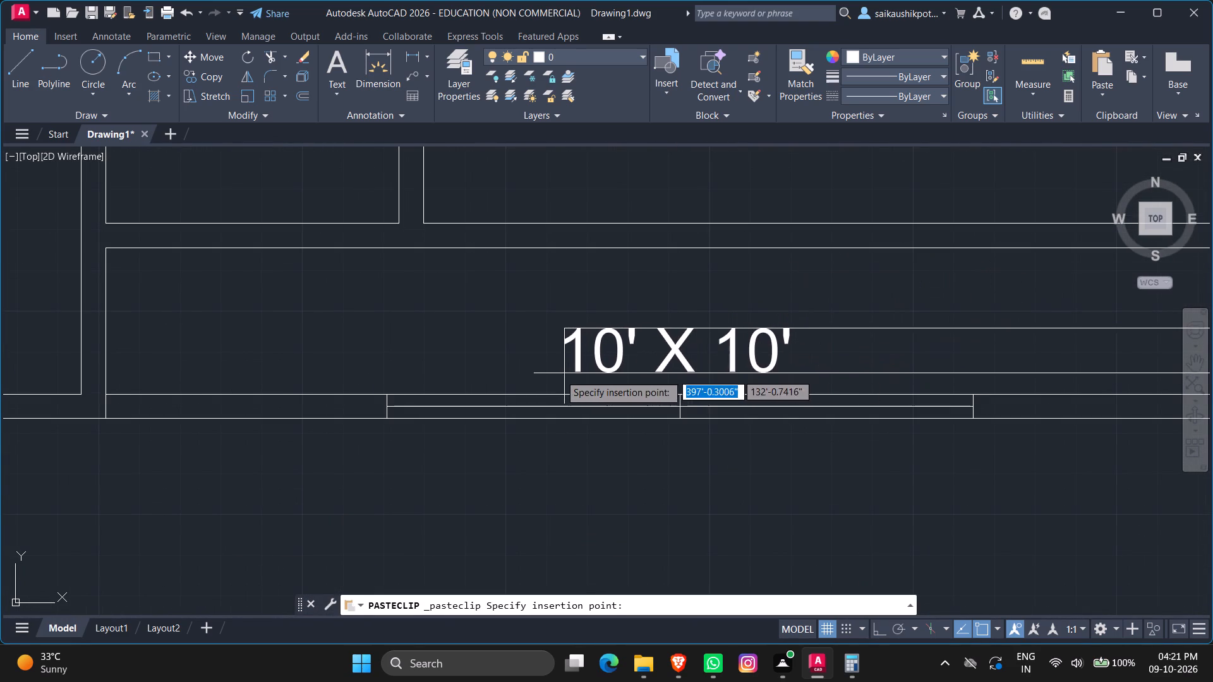
pyautogui.click(565, 362)
# Replace the pasted text above the multi-purpose hall's north window with 12'-0" and save the text edit.
pyautogui.click(586, 335)
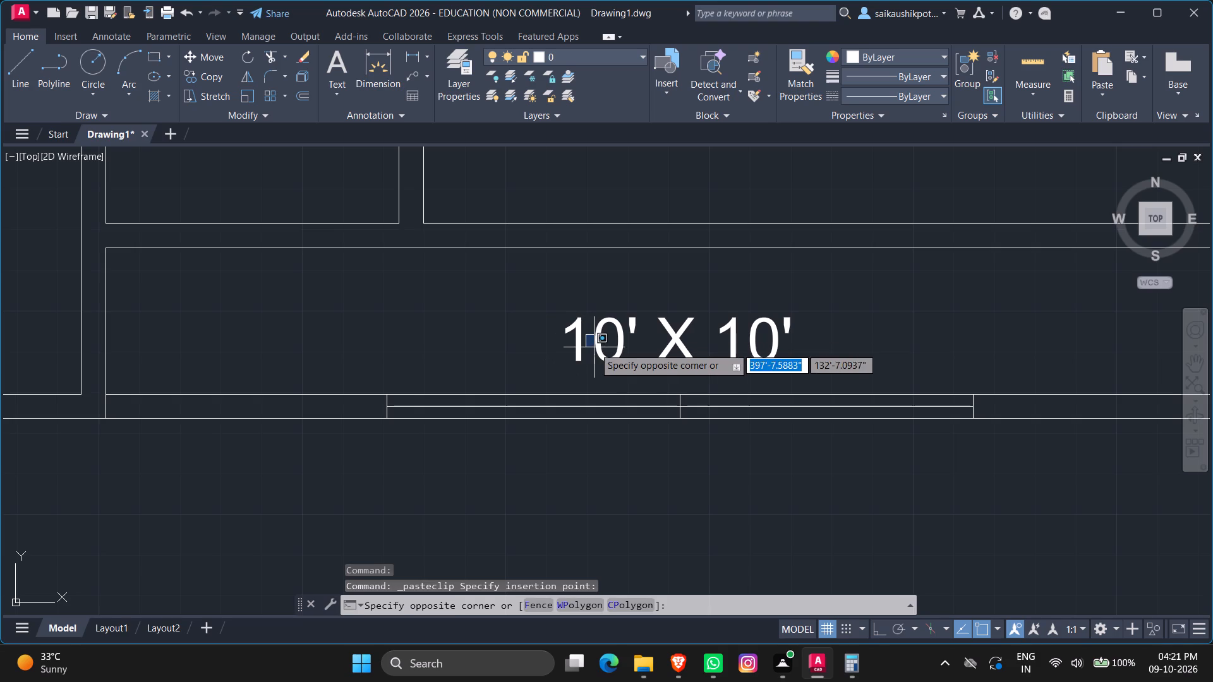
pyautogui.doubleClick(594, 347)
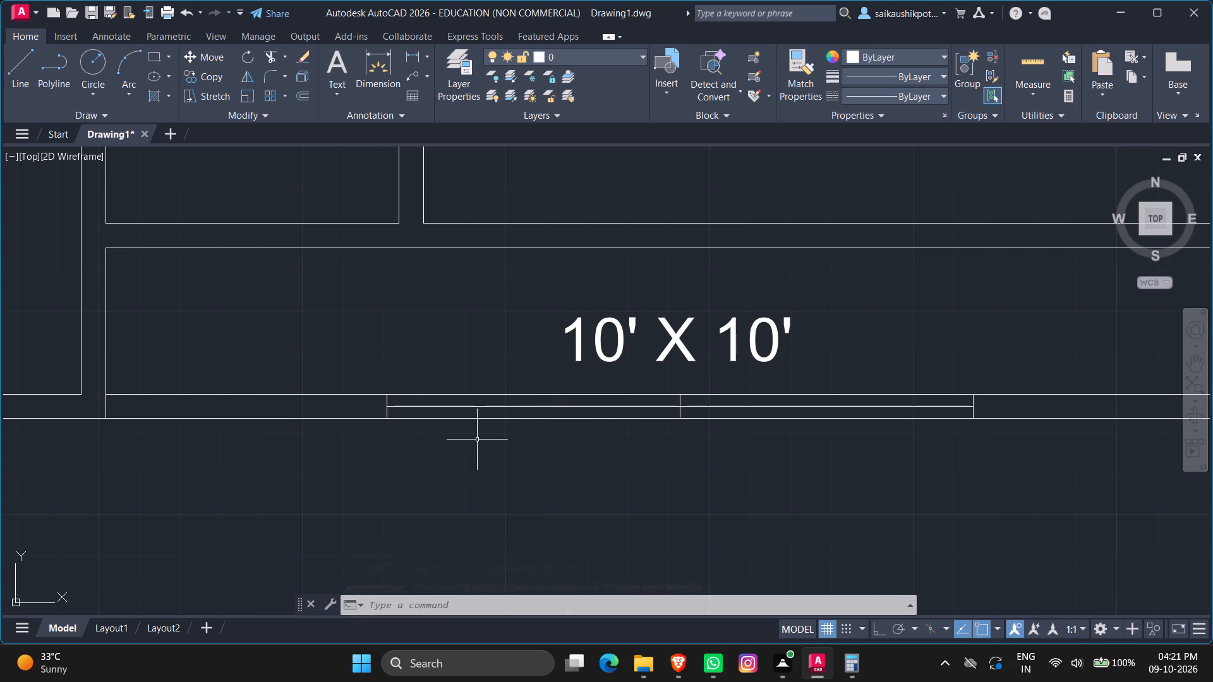
pyautogui.doubleClick(623, 329)
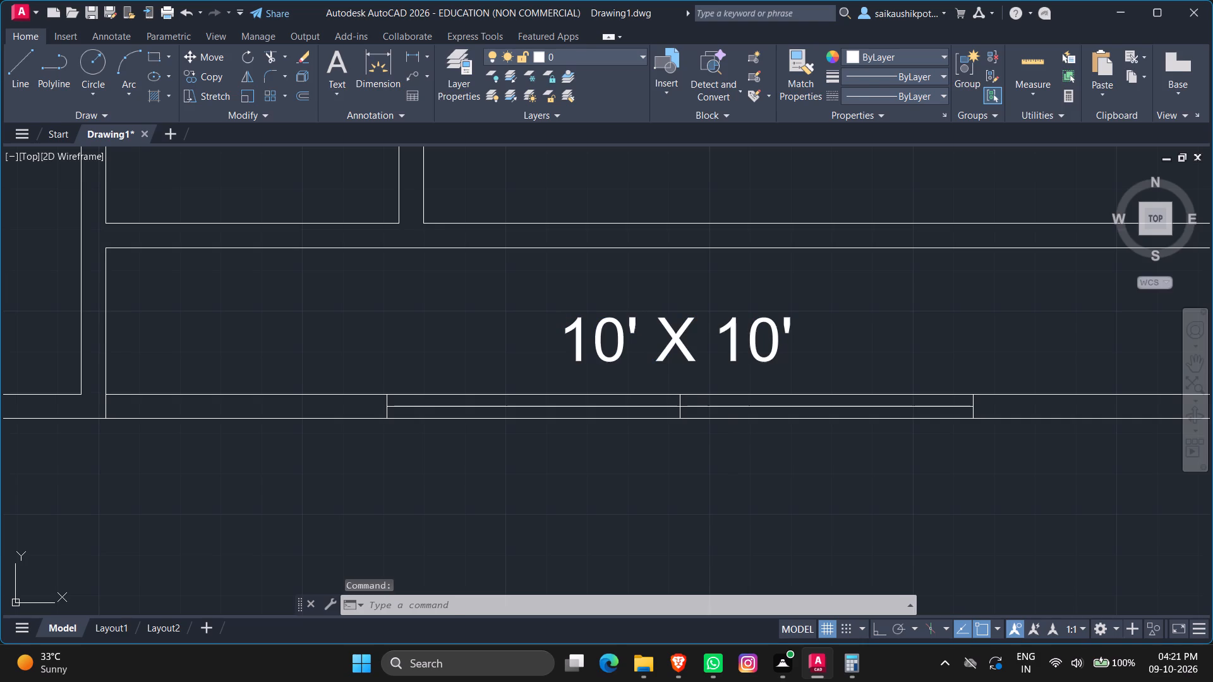
pyautogui.moveTo(836, 335); pyautogui.dragTo(572, 326)
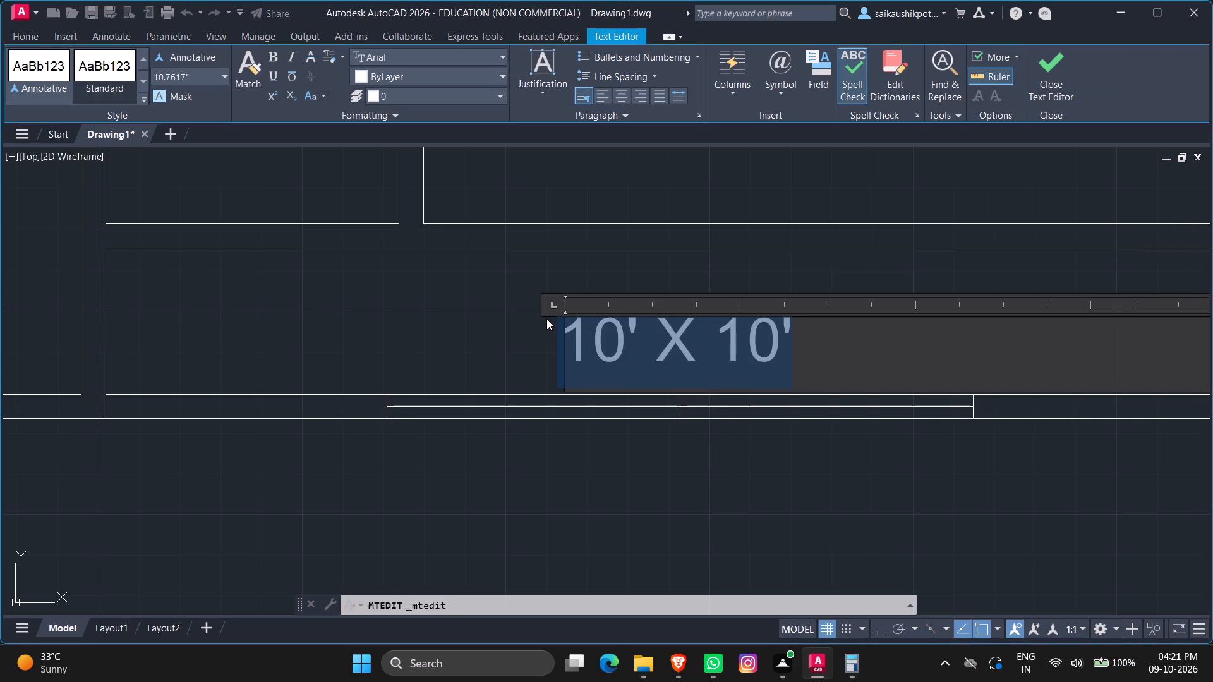
pyautogui.write("12'")
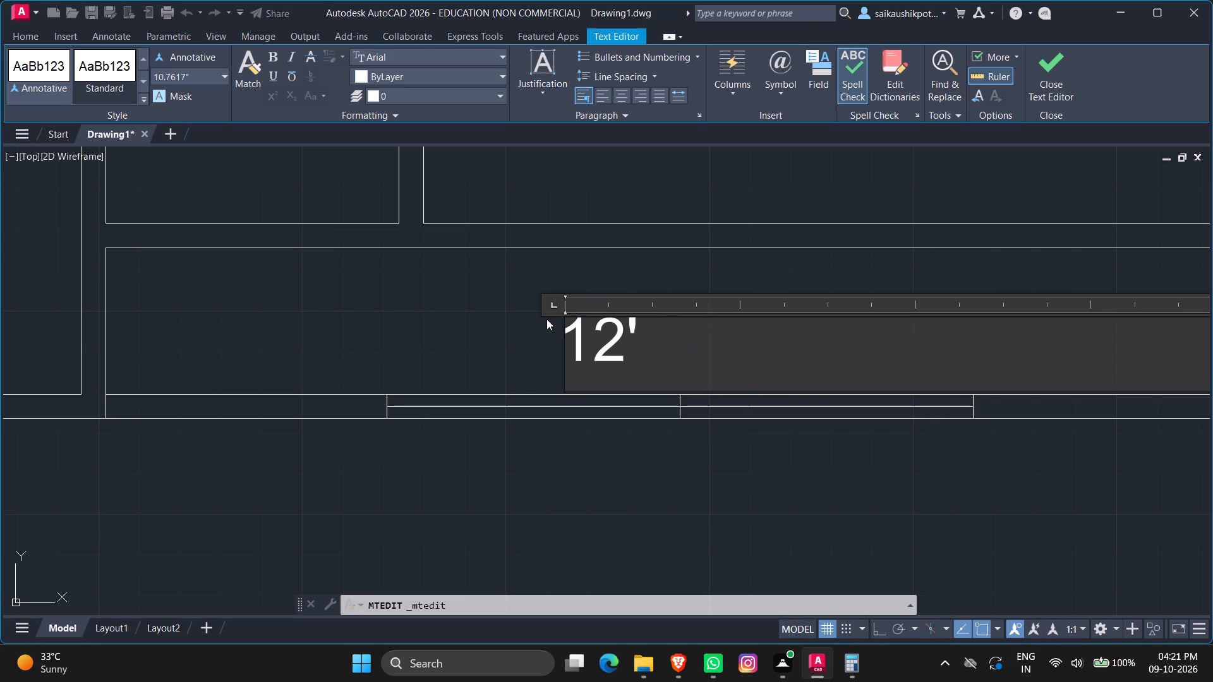
pyautogui.write('-0')
pyautogui.press("'")
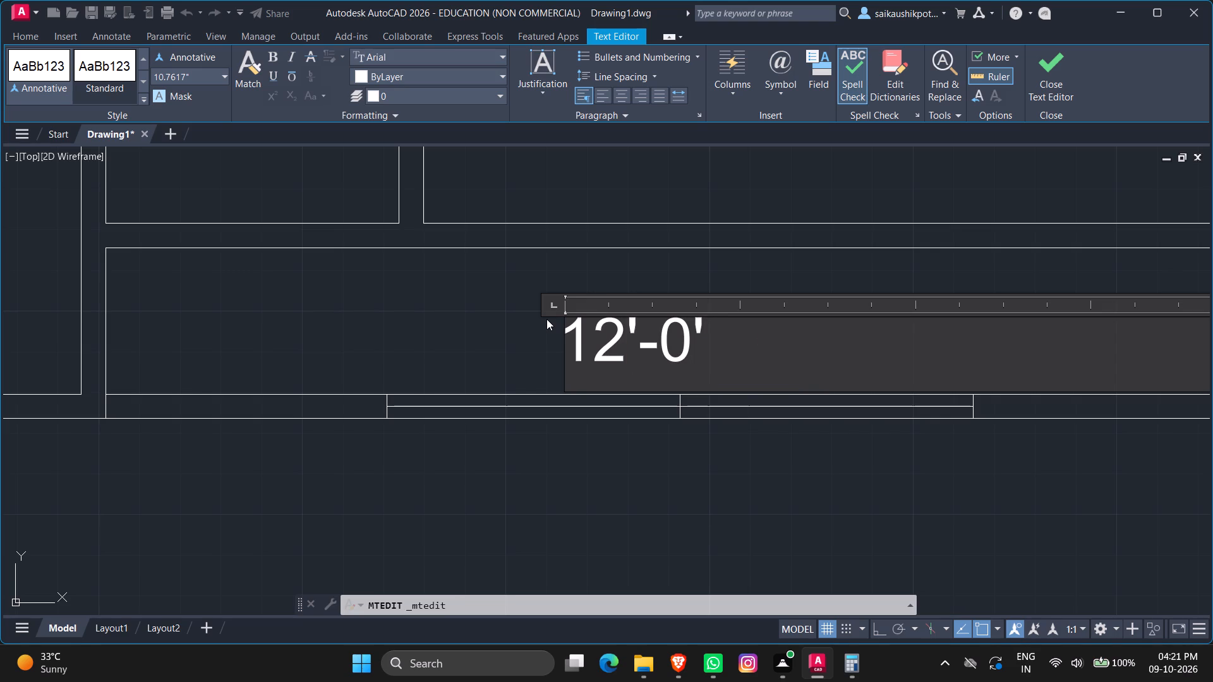
pyautogui.press('BackSpace')
pyautogui.hotkey('shift', '"')
pyautogui.press('Escape')
pyautogui.press('Return')
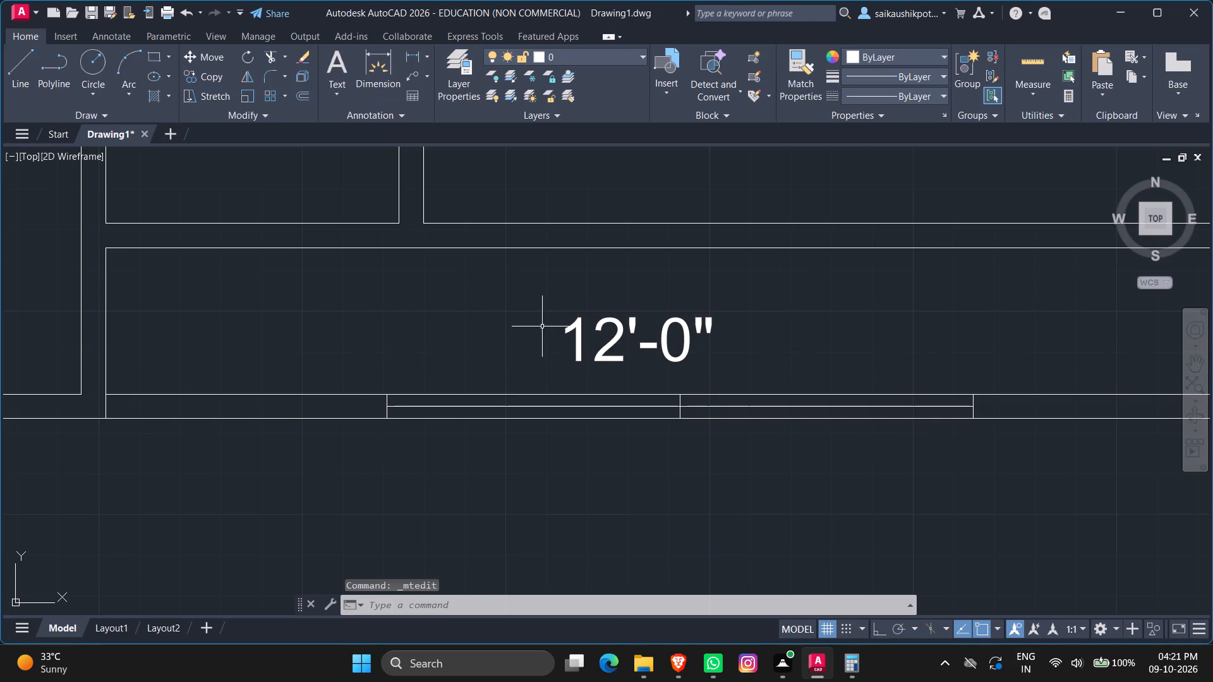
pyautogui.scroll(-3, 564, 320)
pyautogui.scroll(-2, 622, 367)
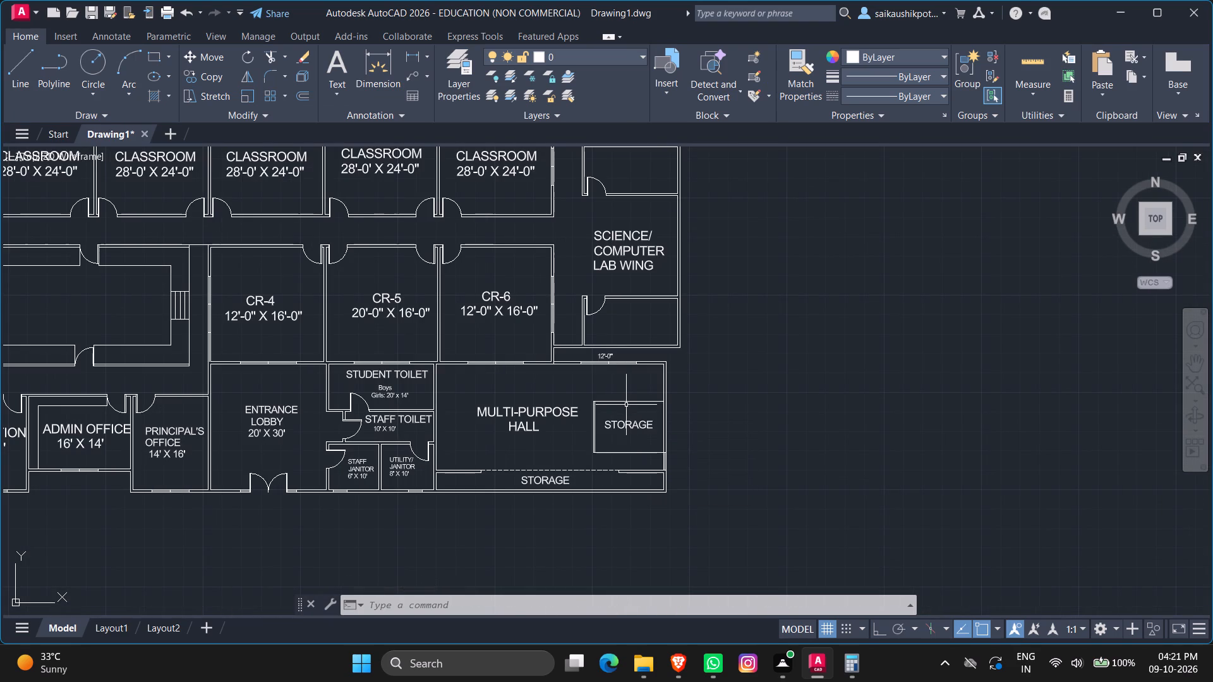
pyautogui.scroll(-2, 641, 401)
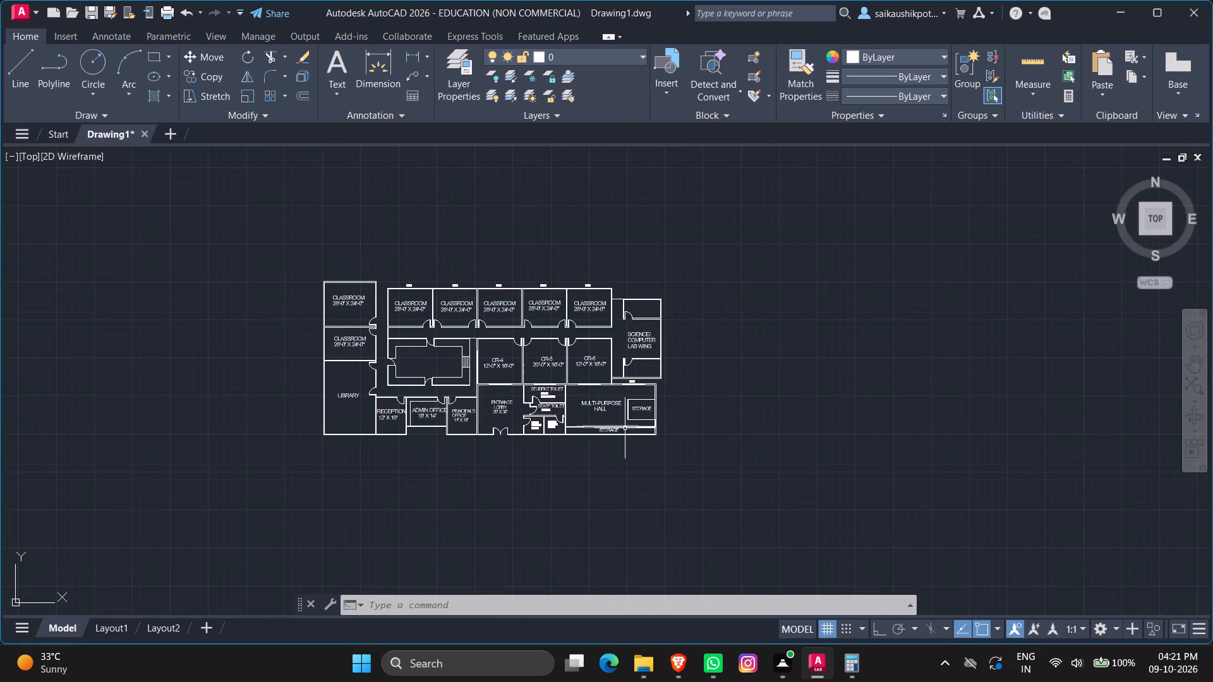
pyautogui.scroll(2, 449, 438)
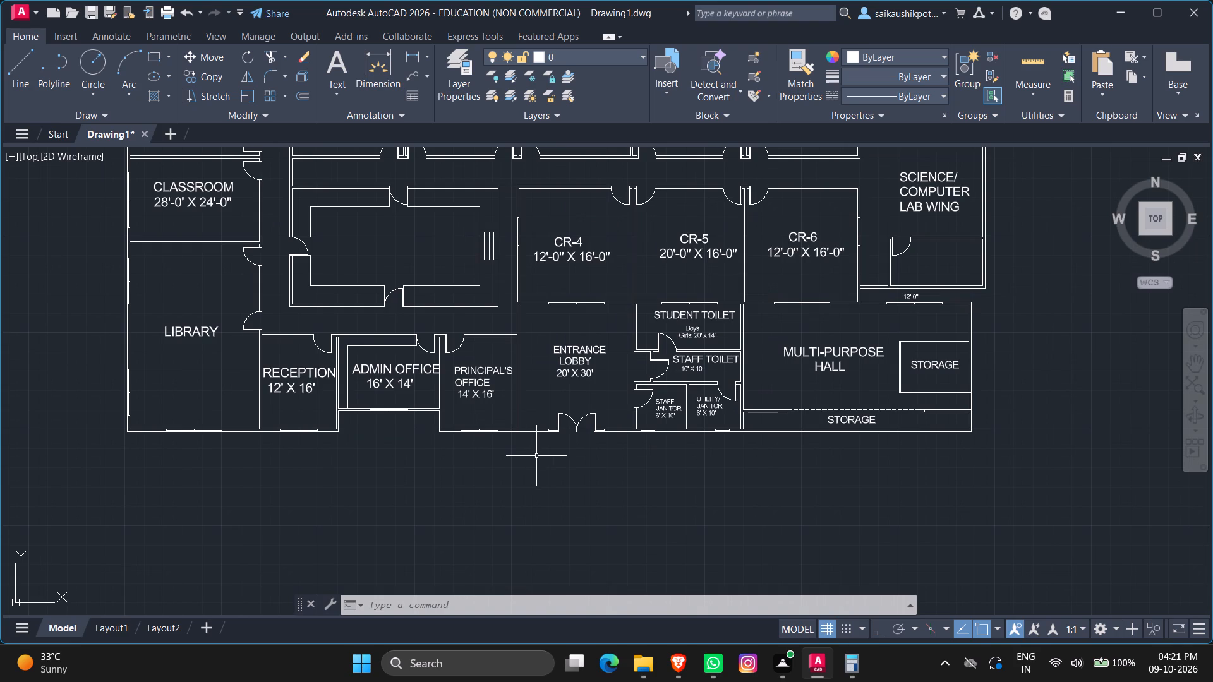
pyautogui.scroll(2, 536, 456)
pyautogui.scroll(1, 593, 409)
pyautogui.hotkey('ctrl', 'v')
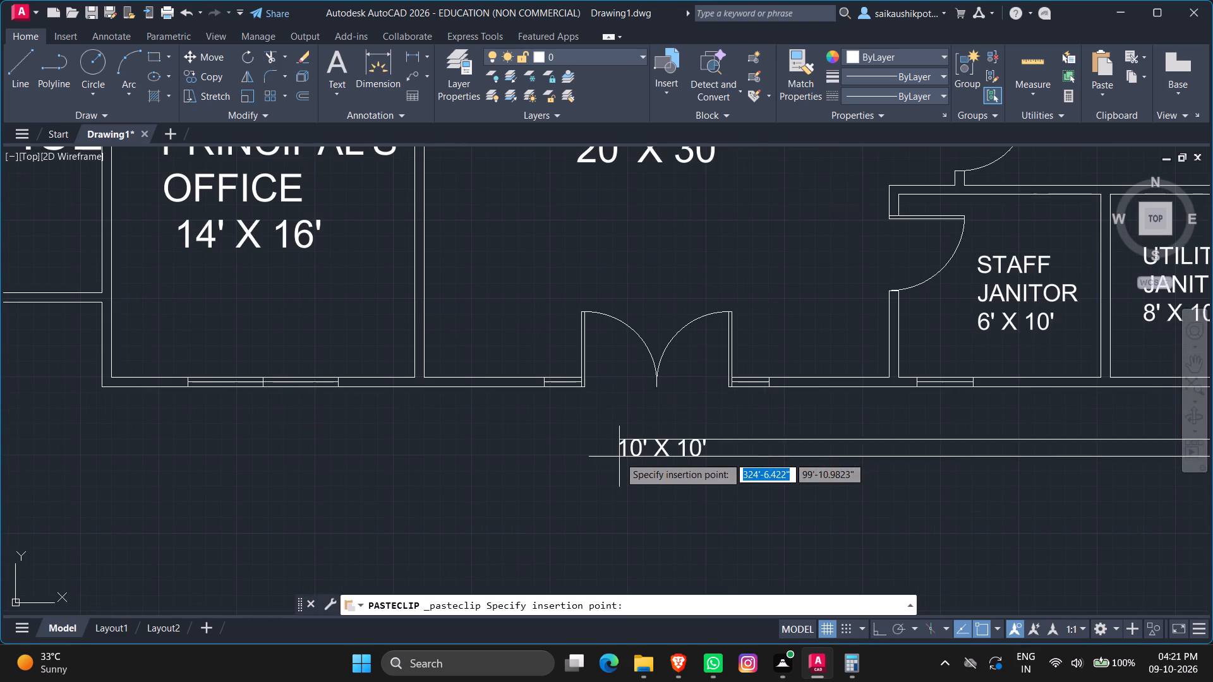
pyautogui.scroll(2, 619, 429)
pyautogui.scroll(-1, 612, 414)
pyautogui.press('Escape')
# Copy the STAFF JANITOR 6' X 10' text and paste it below the entrance lobby's south double doors.
pyautogui.scroll(-2, 600, 462)
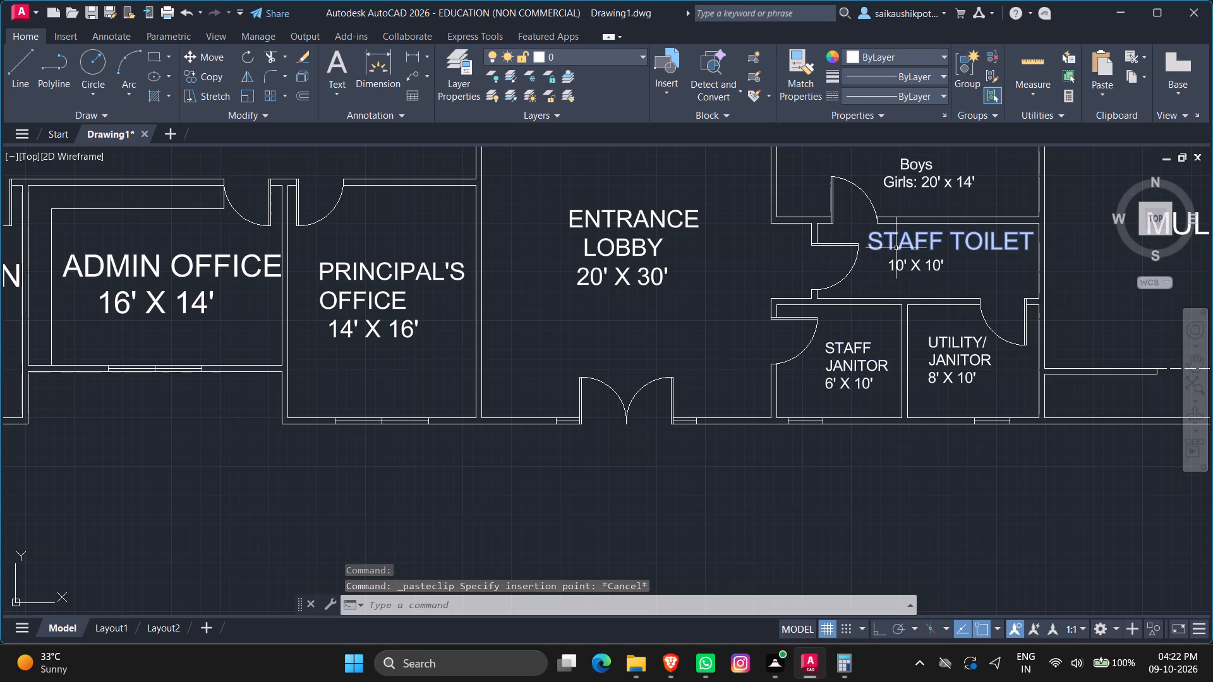
pyautogui.click(844, 356)
pyautogui.click(836, 392)
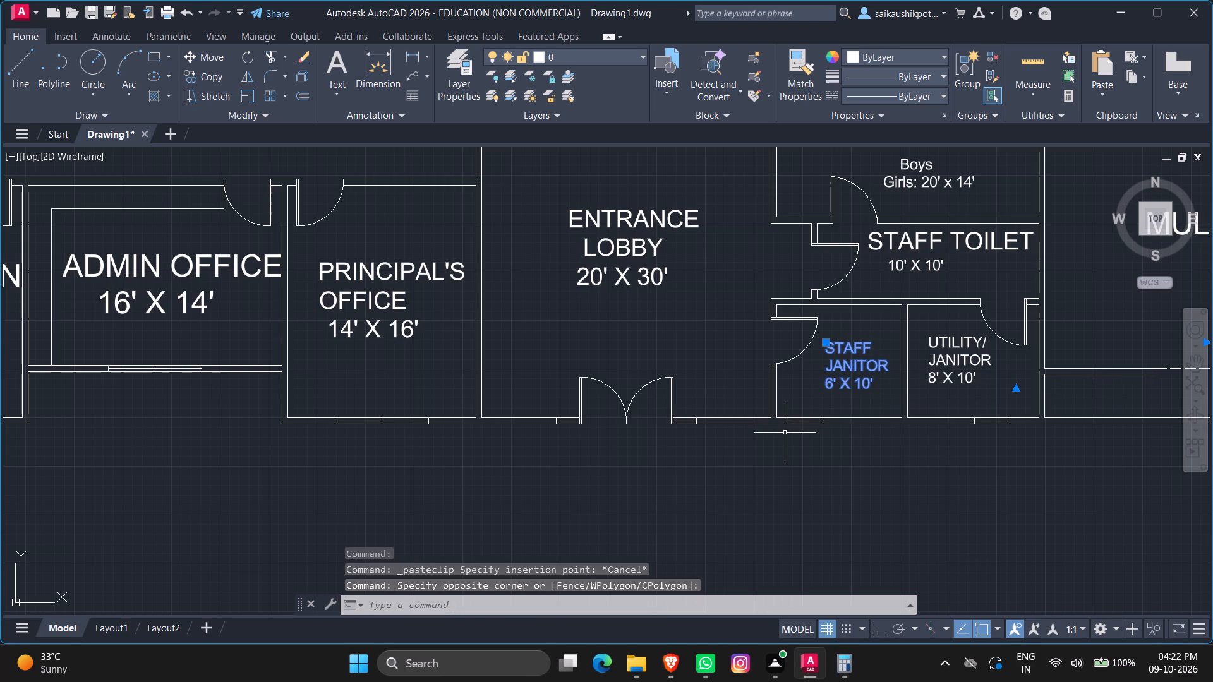
pyautogui.hotkey('ctrl', 'c')
pyautogui.hotkey('ctrl', 'v')
pyautogui.click(591, 491)
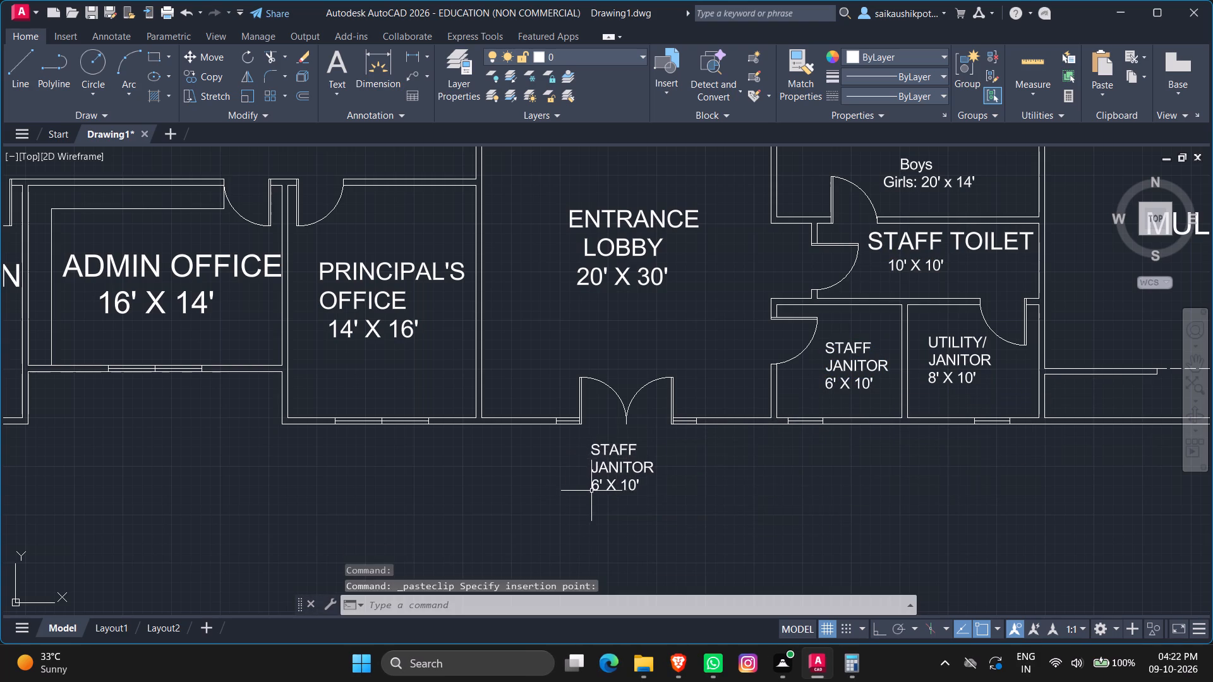
# Replace the pasted text below the entrance lobby's double doors with MAIN ENTRANCE and save the text edit.
pyautogui.doubleClick(613, 446)
pyautogui.hotkey('ctrl', 'a')
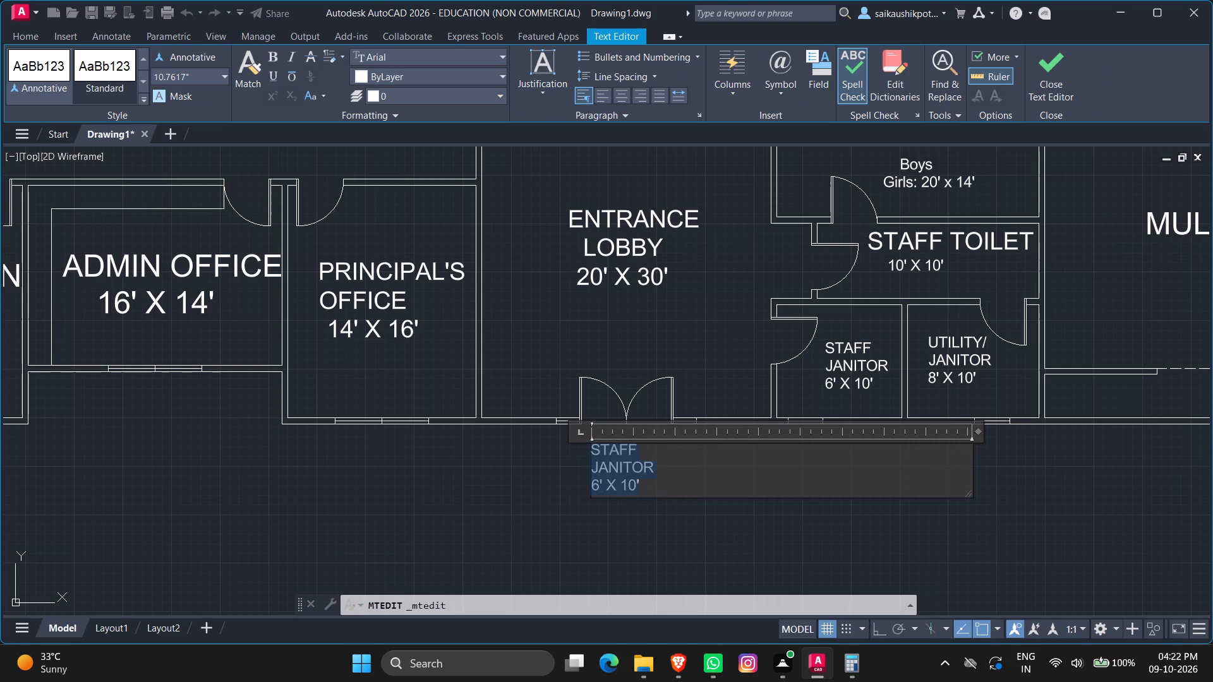
pyautogui.press('BackSpace')
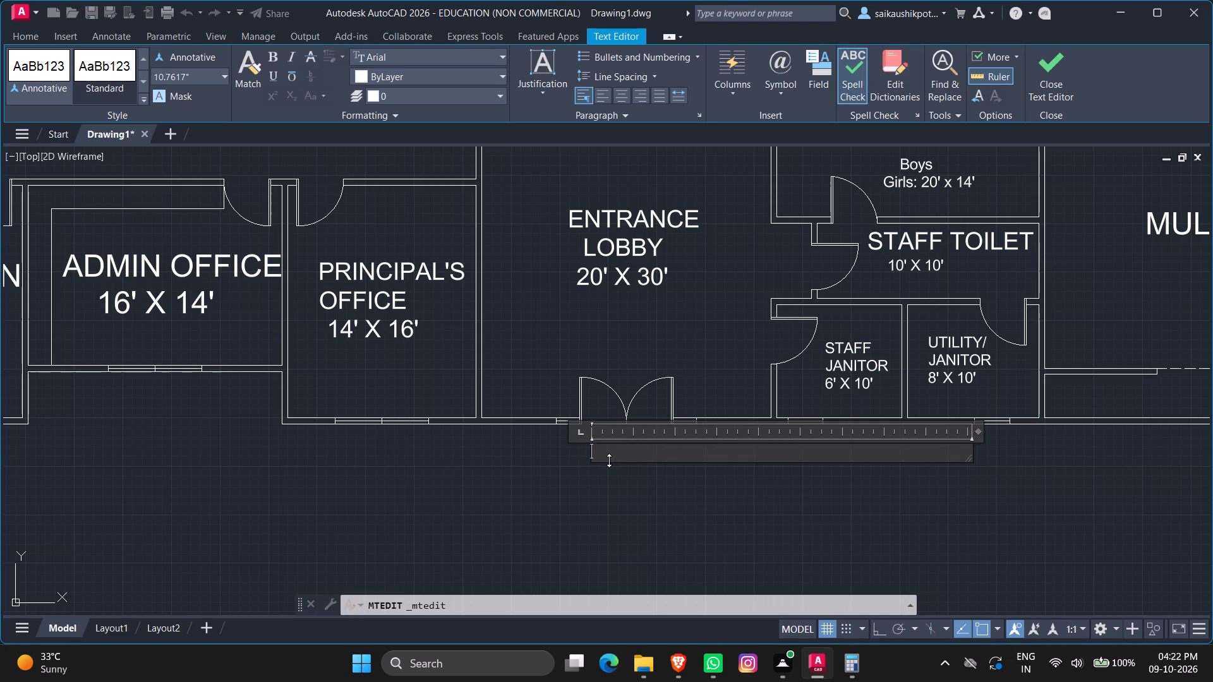
pyautogui.write('MAIN')
pyautogui.press('space')
pyautogui.write('ENTRANCE')
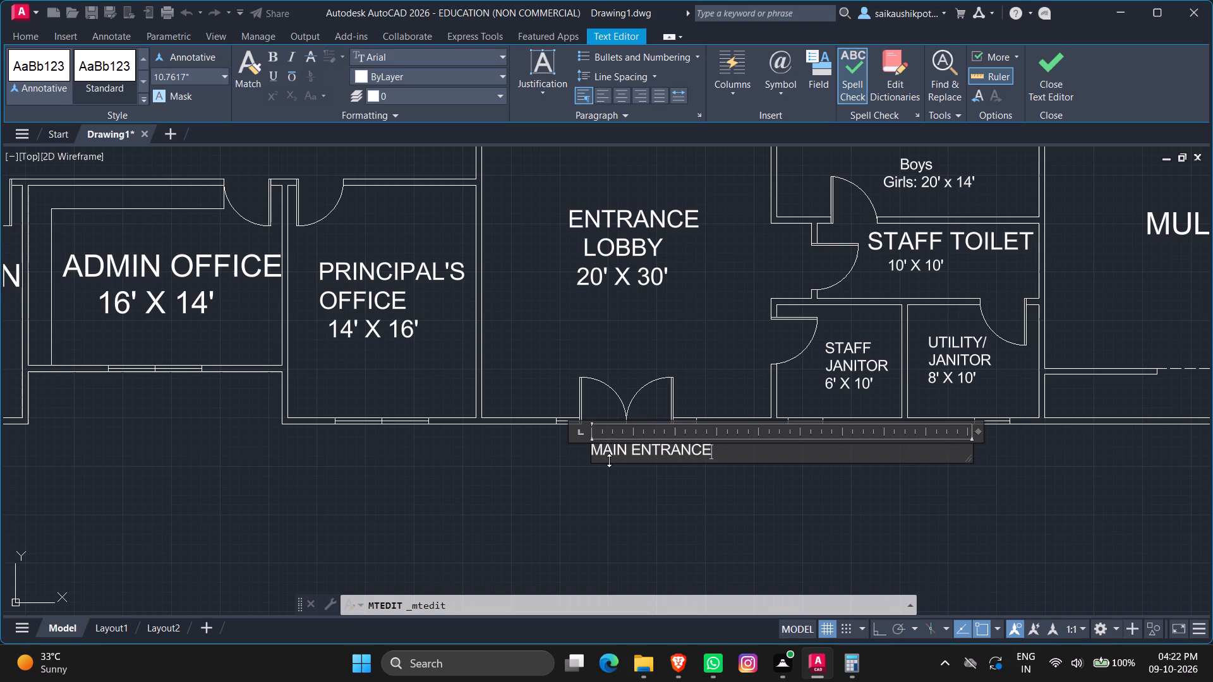
pyautogui.press('Escape')
pyautogui.press('Return')
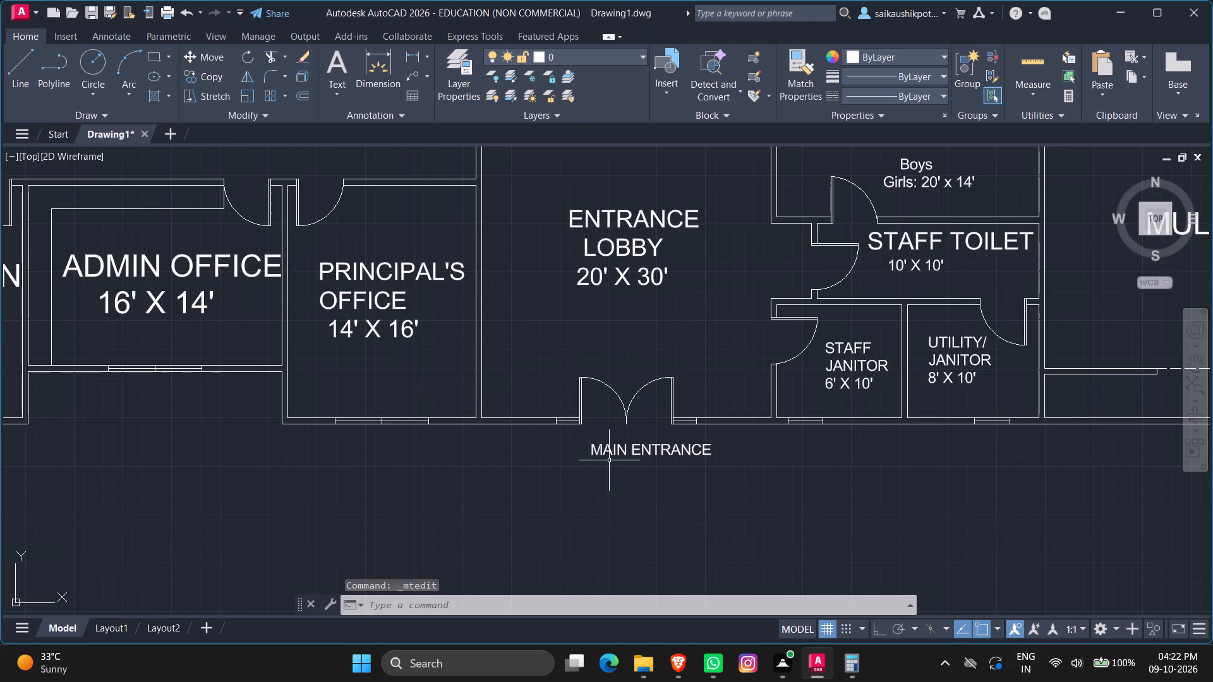
# Move the MAIN ENTRANCE label west and slightly farther south so it sits centred below the double doors.
pyautogui.scroll(-1, 609, 460)
pyautogui.scroll(1, 612, 465)
pyautogui.scroll(-3, 612, 465)
pyautogui.scroll(2, 740, 514)
pyautogui.scroll(-3, 627, 401)
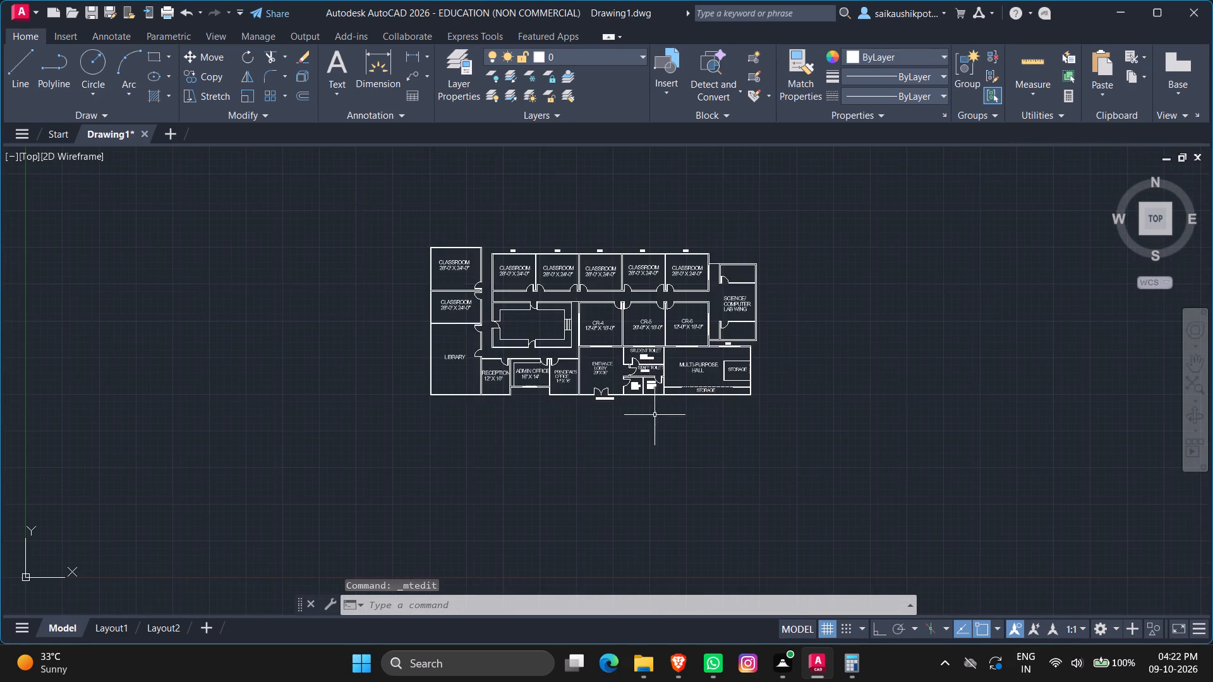
pyautogui.scroll(6, 581, 408)
pyautogui.click(648, 393)
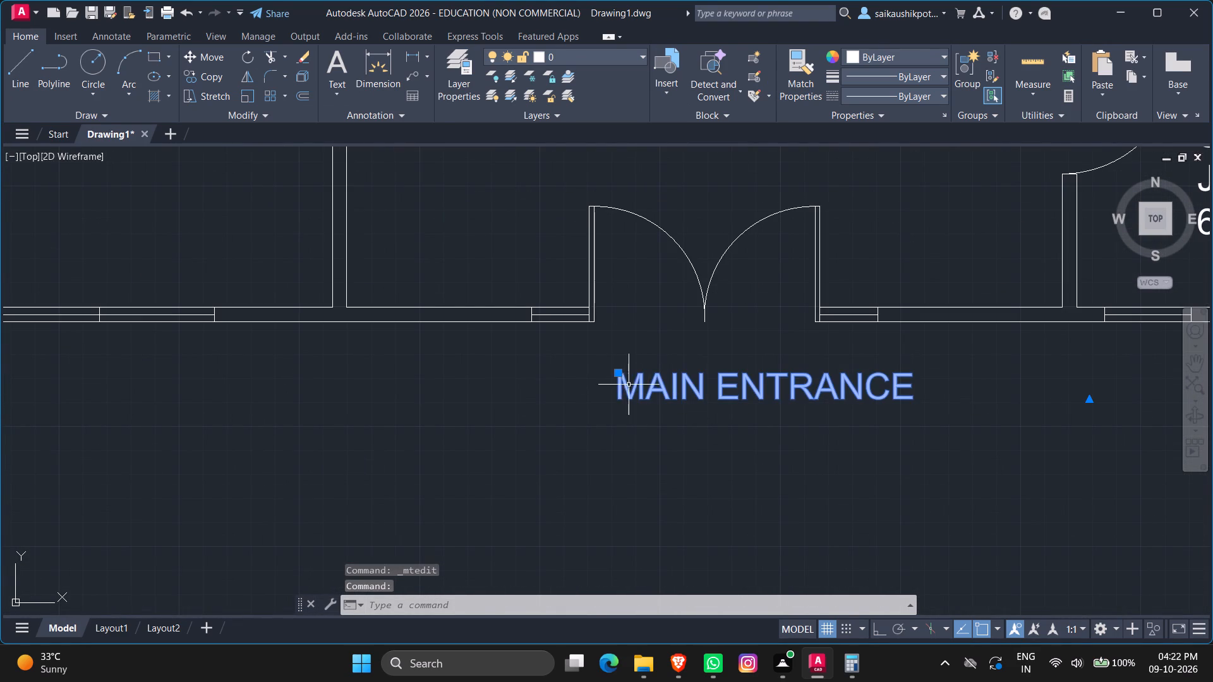
pyautogui.click(619, 375)
pyautogui.click(579, 379)
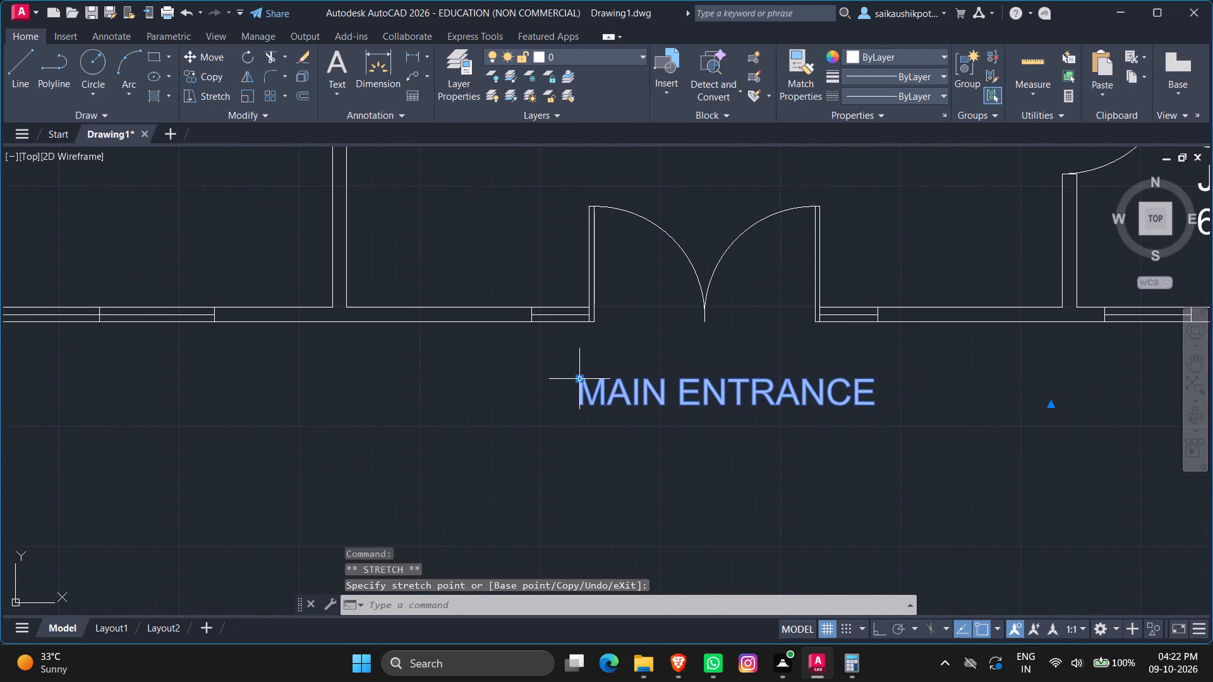
pyautogui.press('Escape')
pyautogui.press('Escape')
pyautogui.click(594, 397)
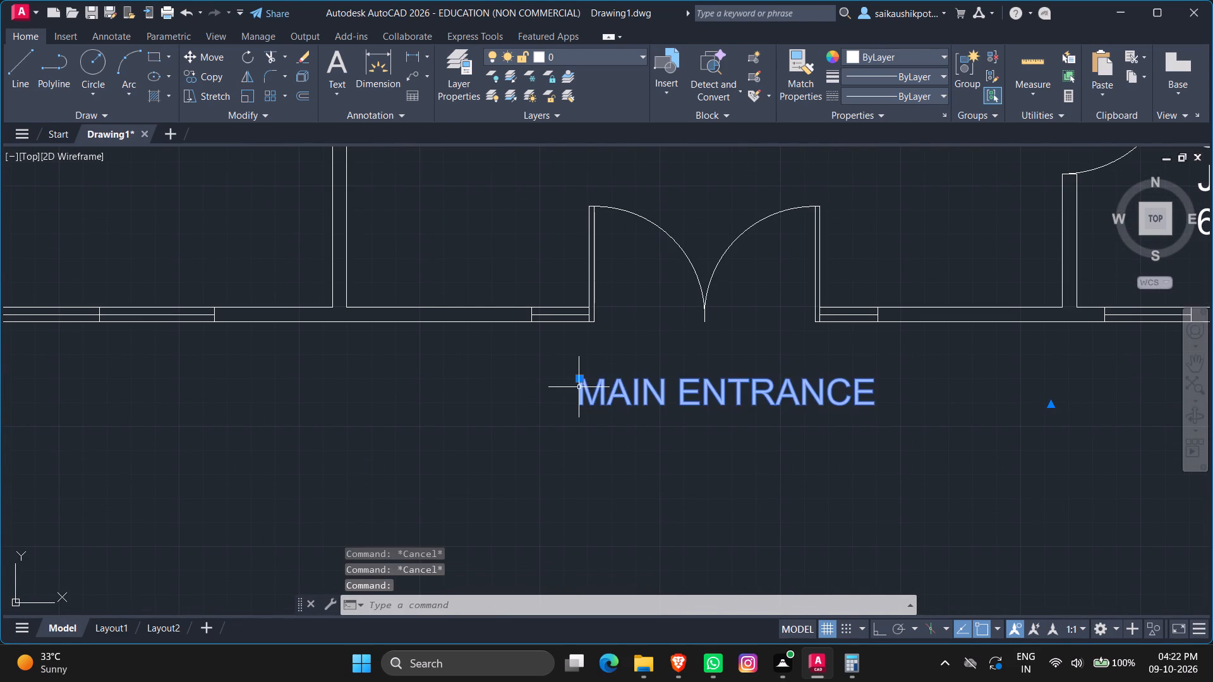
pyautogui.click(578, 378)
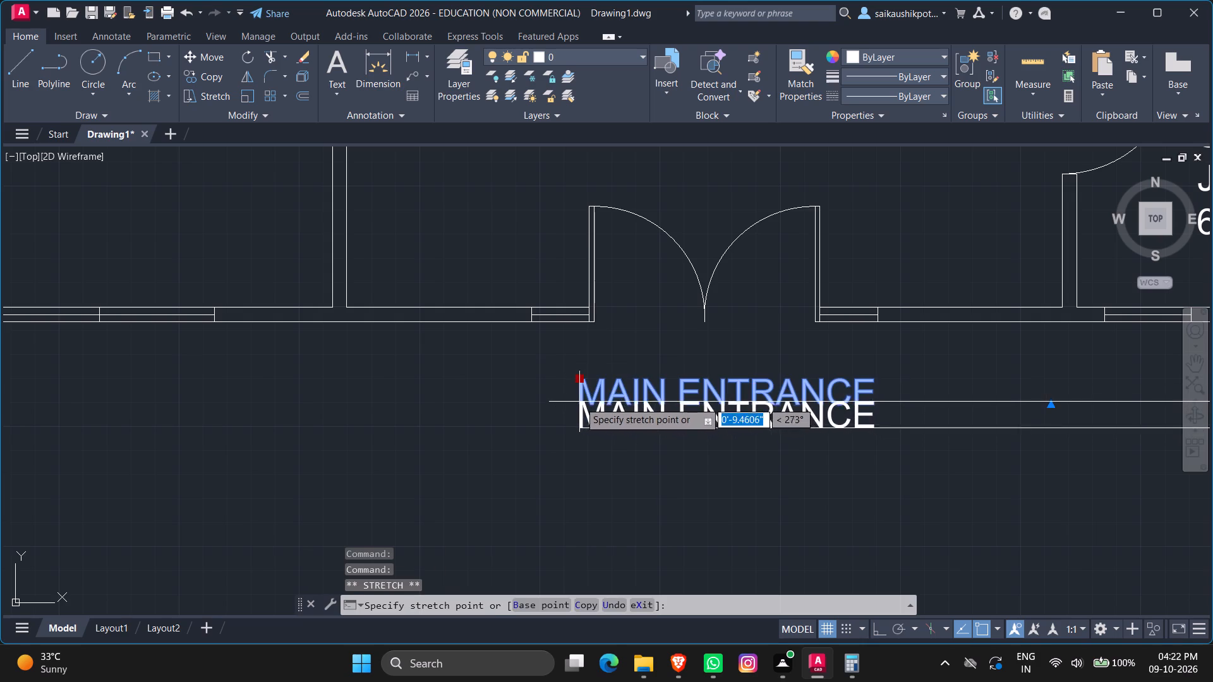
pyautogui.click(579, 402)
pyautogui.press('Escape')
pyautogui.press('Escape')
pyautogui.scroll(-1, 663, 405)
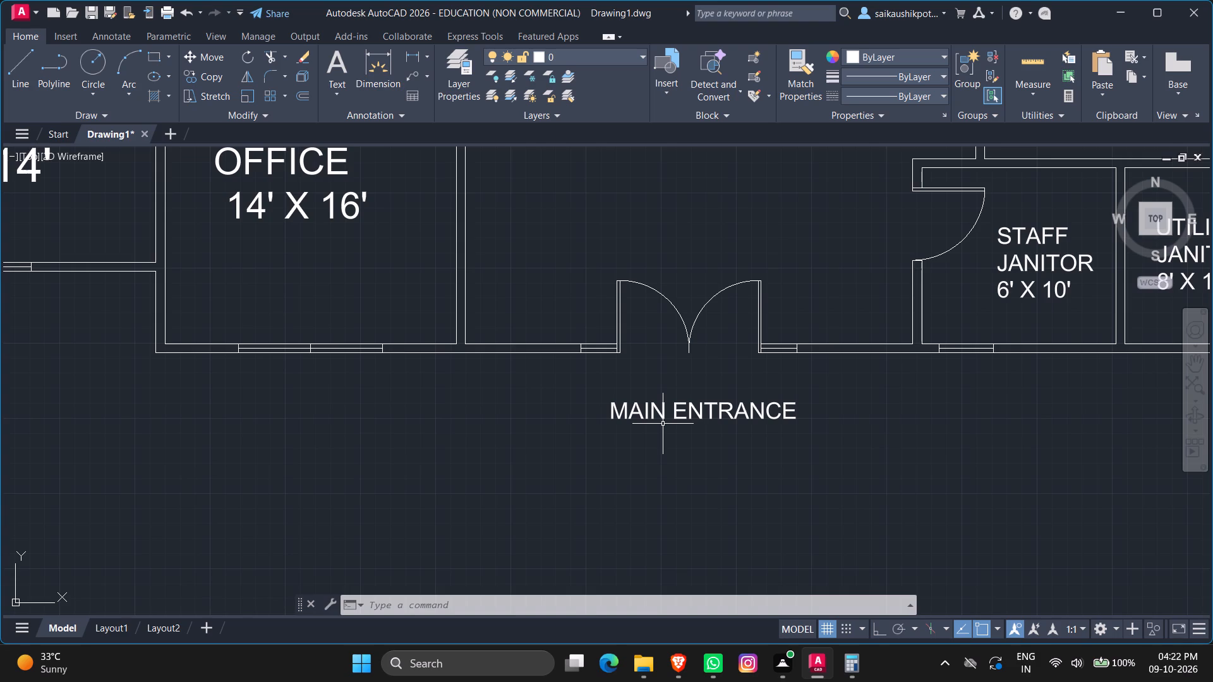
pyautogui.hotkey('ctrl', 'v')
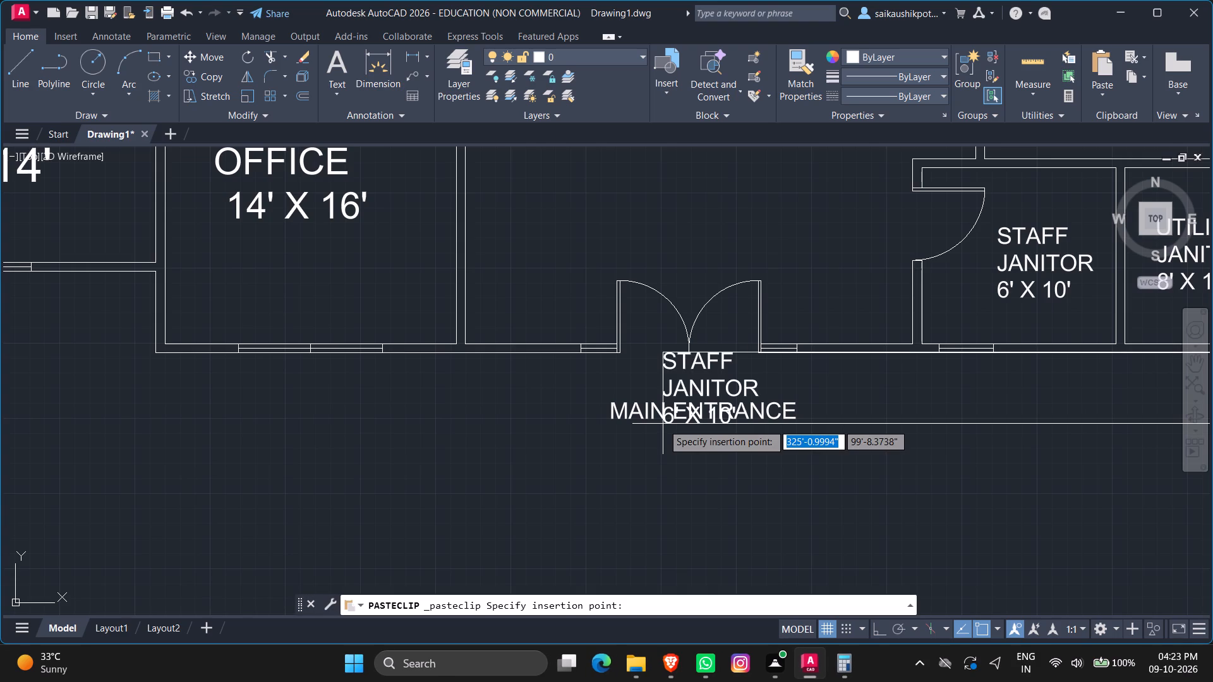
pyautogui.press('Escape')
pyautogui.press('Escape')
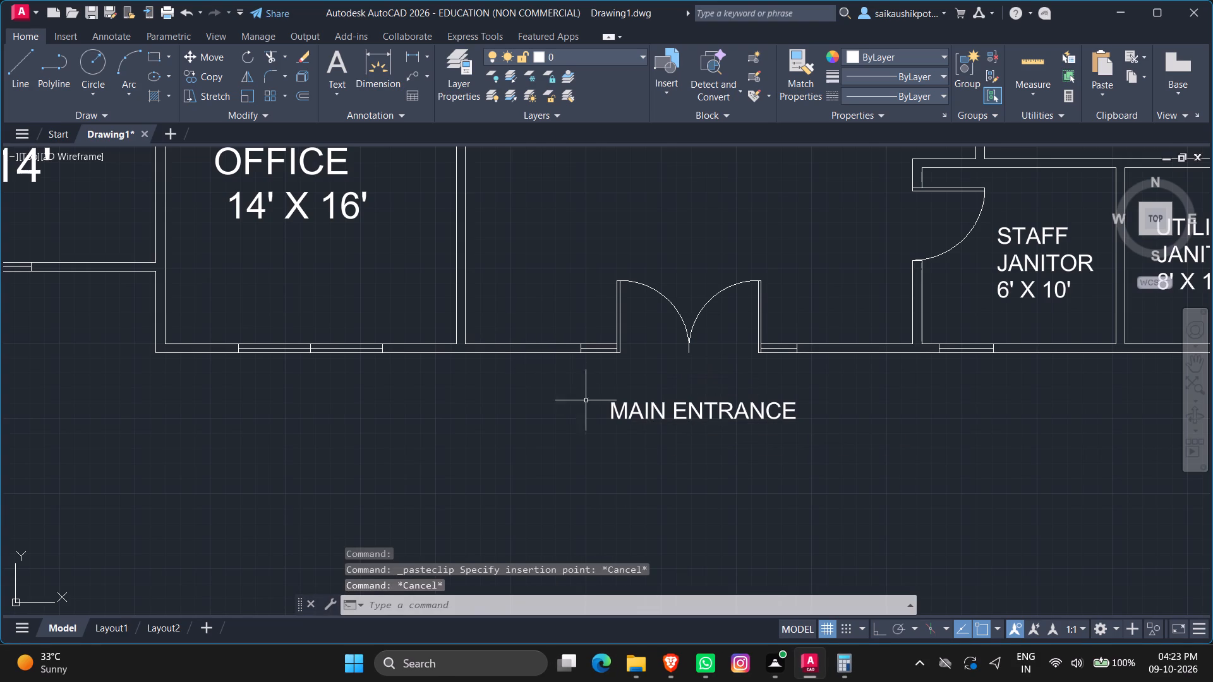
# Copy the MAIN ENTRANCE text and paste the copy between the double doors and the original label.
pyautogui.click(613, 414)
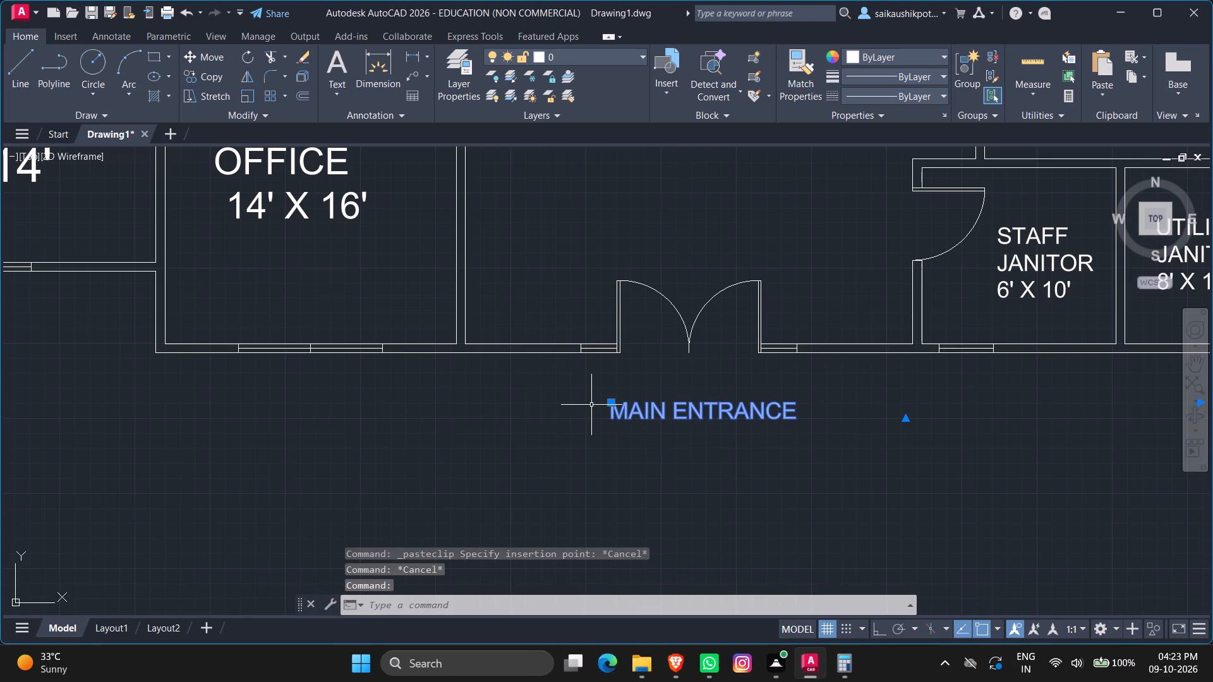
pyautogui.hotkey('ctrl', 'c')
pyautogui.hotkey('ctrl', 'v')
pyautogui.scroll(3, 611, 396)
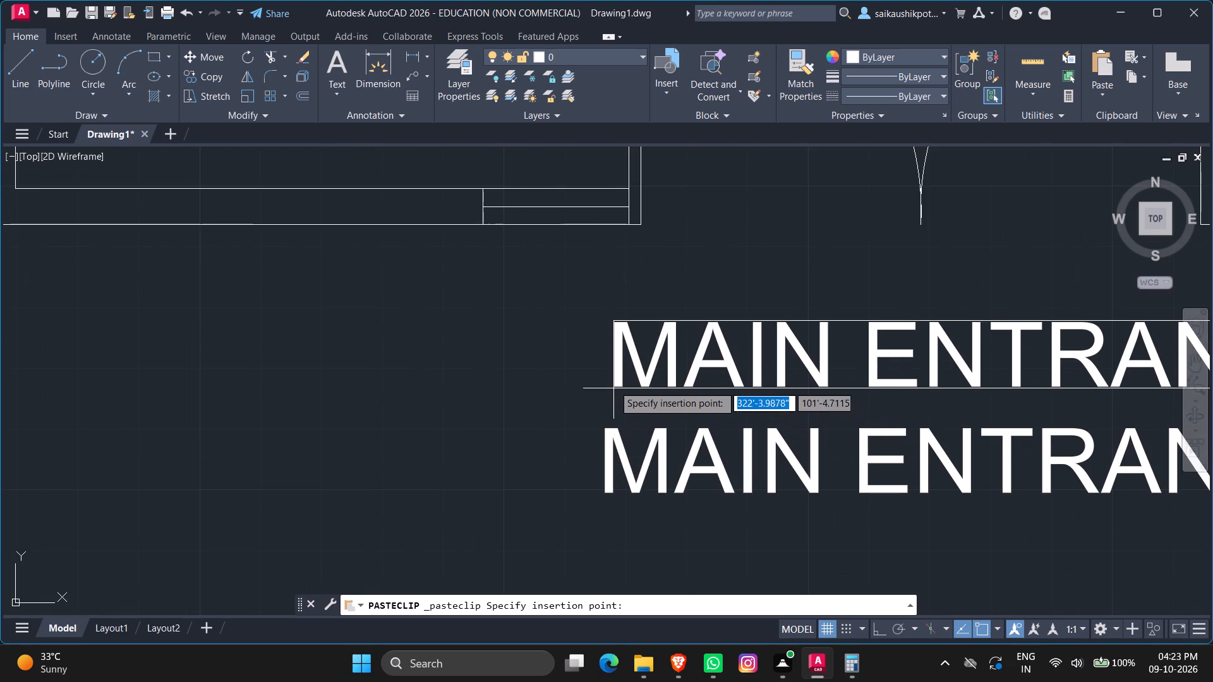
pyautogui.click(615, 372)
# Replace the pasted text above the MAIN ENTRANCE label with 3' wide and save the text edit.
pyautogui.doubleClick(670, 356)
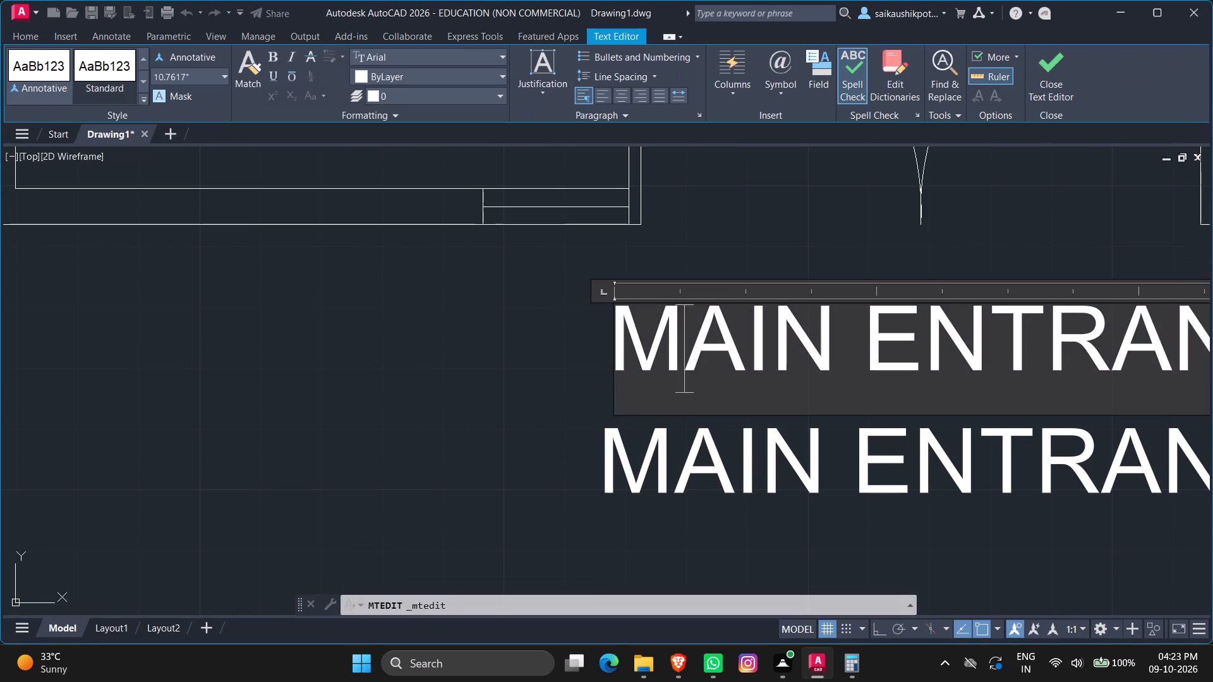
pyautogui.hotkey('ctrl', 'a')
pyautogui.press('BackSpace')
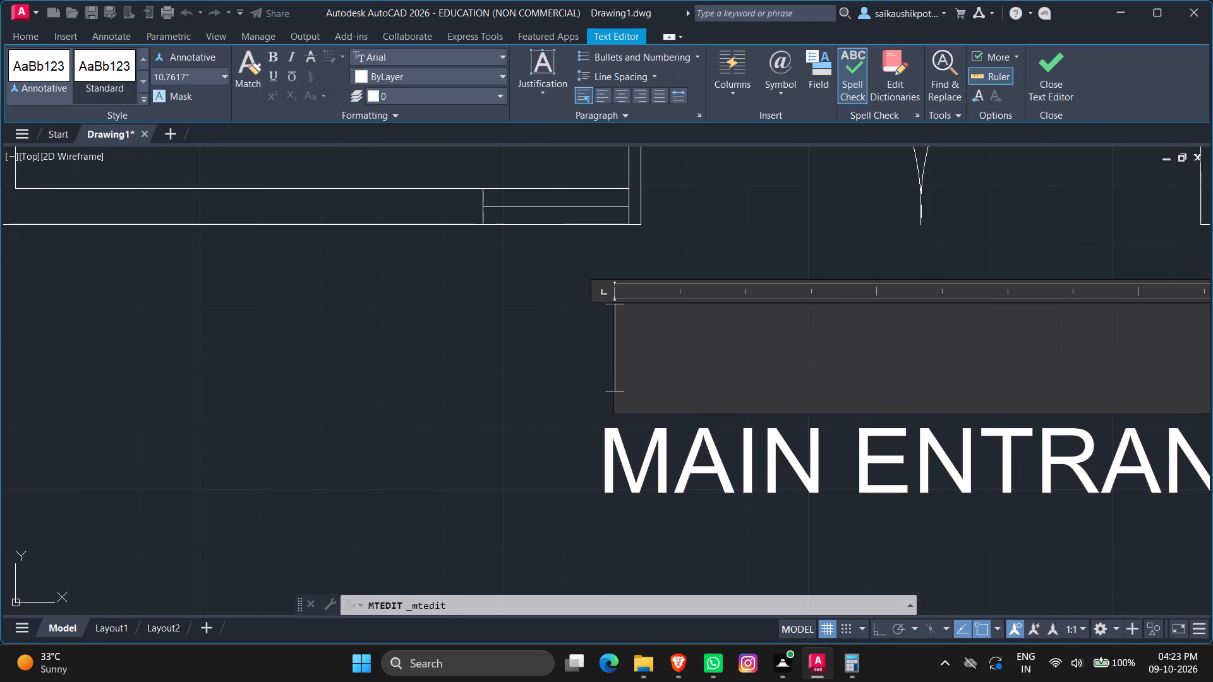
pyautogui.press('3')
pyautogui.press("'")
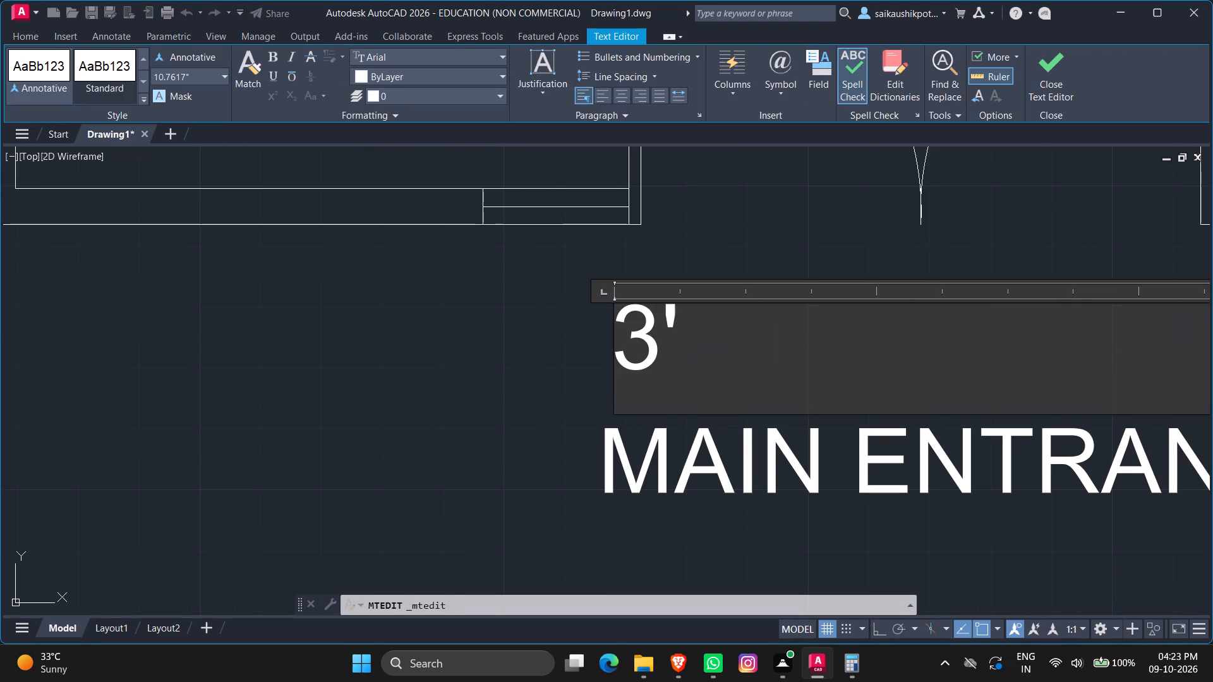
pyautogui.press('space')
pyautogui.write('WIDE')
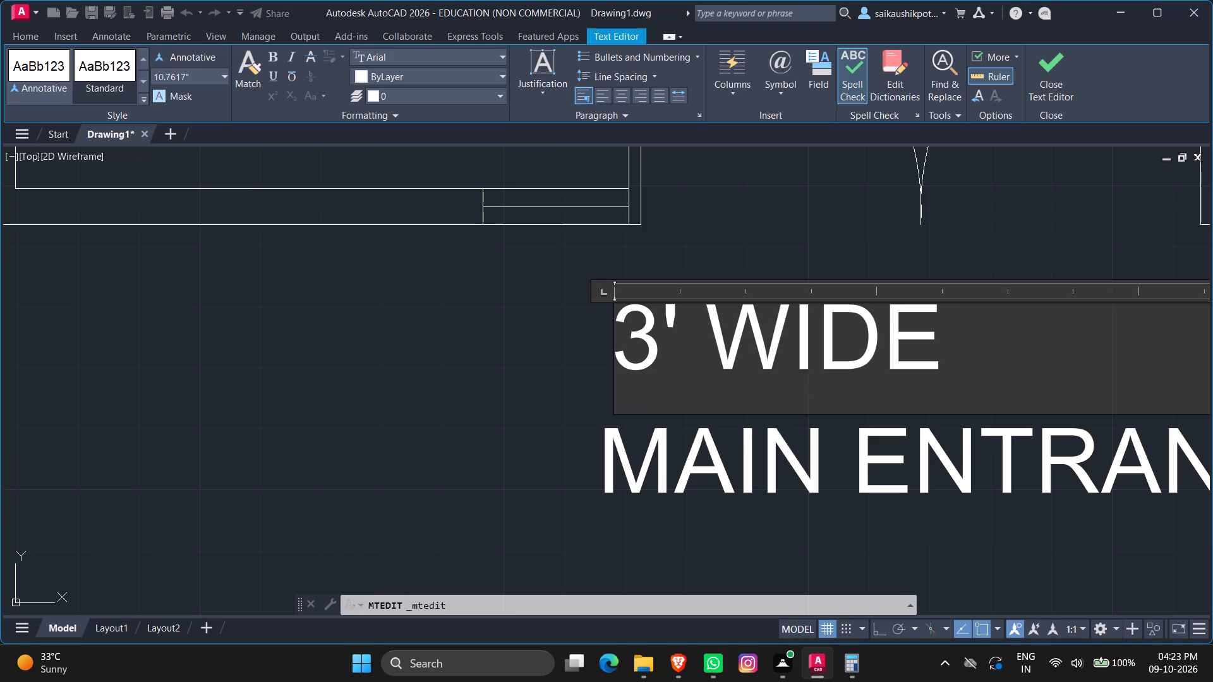
pyautogui.press('BackSpace')
pyautogui.press('BackSpace')
pyautogui.press('BackSpace')
pyautogui.press('BackSpace')
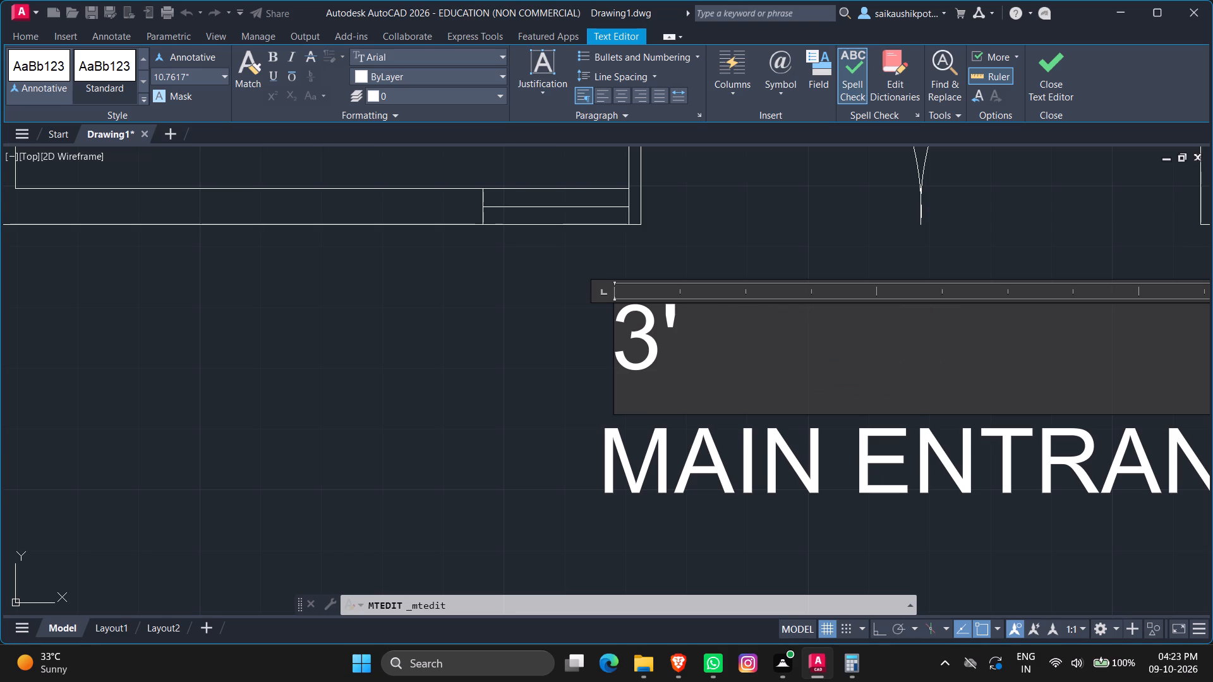
pyautogui.write('WIDE')
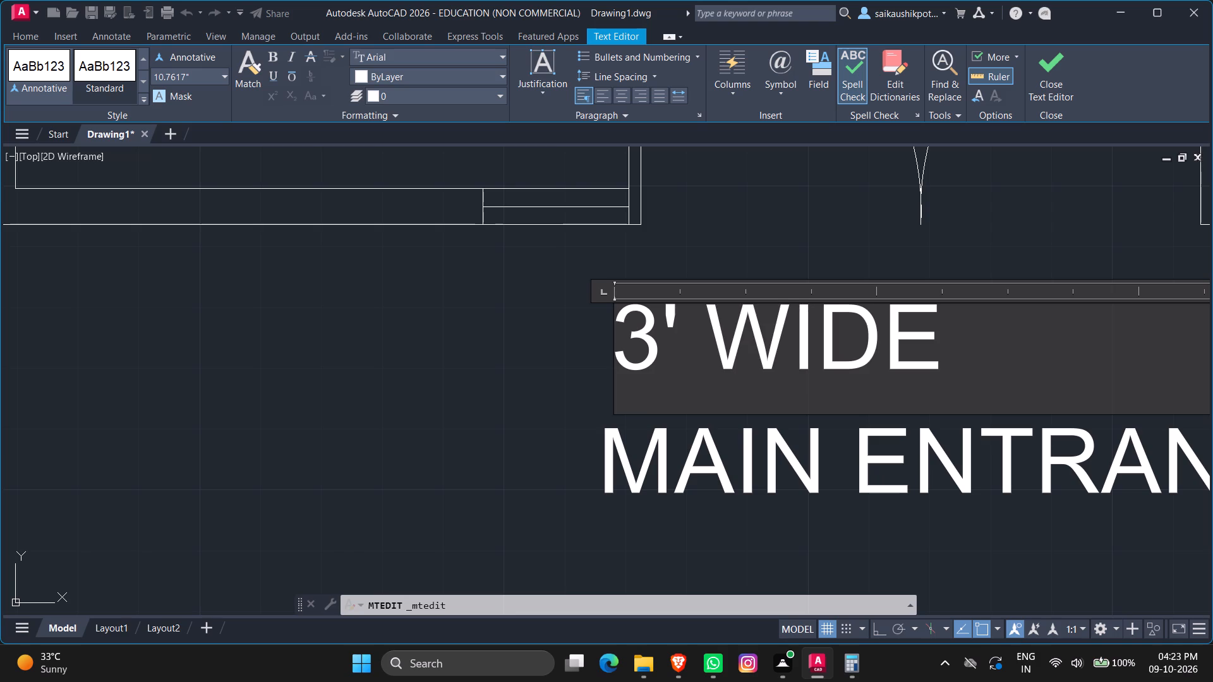
pyautogui.press('BackSpace')
pyautogui.press('BackSpace')
pyautogui.press('BackSpace')
pyautogui.press('BackSpace')
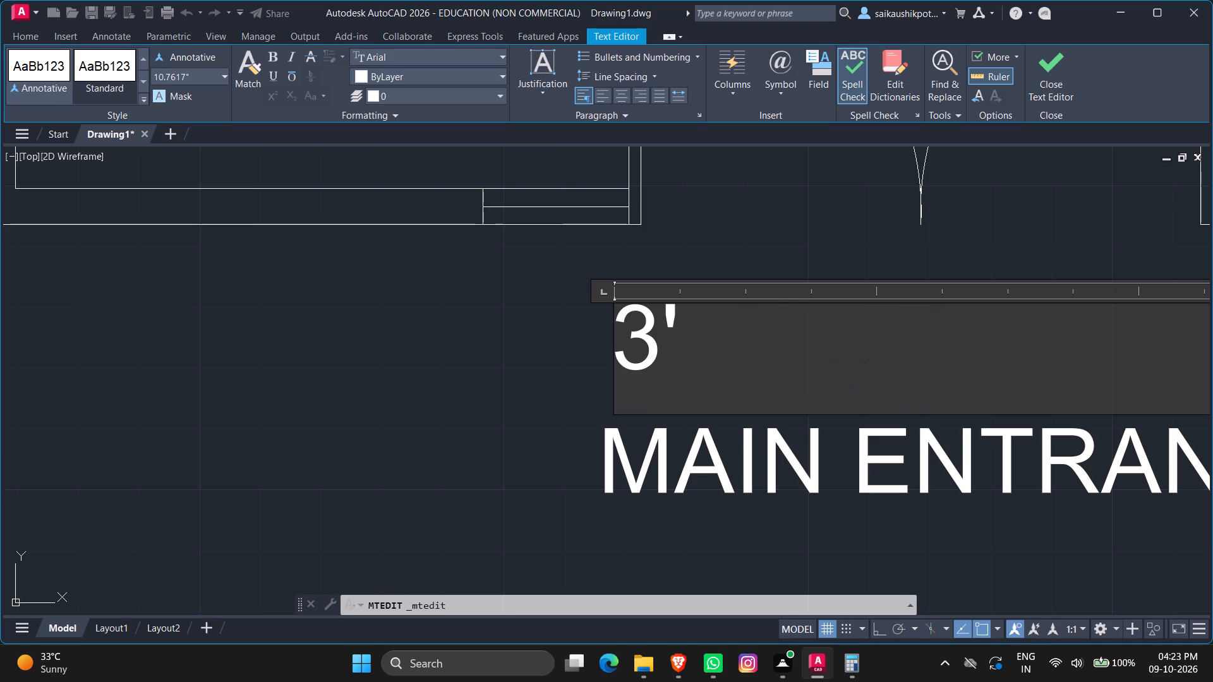
pyautogui.write('wide')
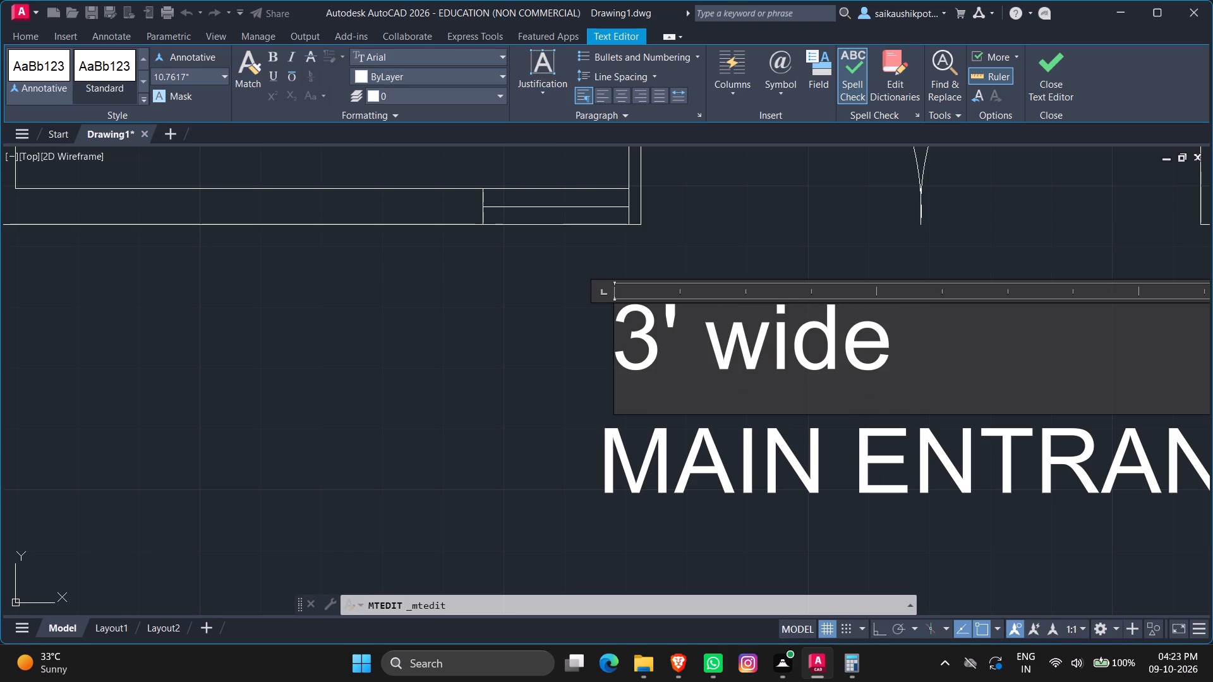
pyautogui.press('Escape')
pyautogui.press('Return')
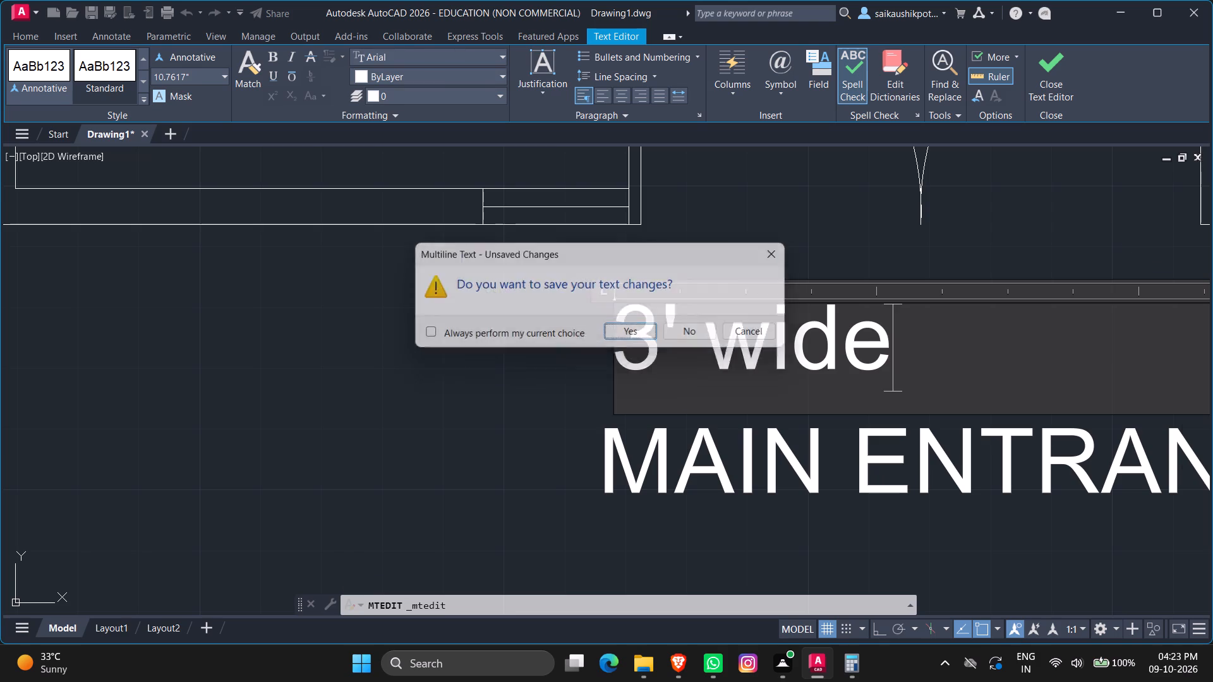
# Move the 3' wide text east so it sits centred between the double doors and the MAIN ENTRANCE label.
pyautogui.scroll(-1, 670, 356)
pyautogui.scroll(-2, 528, 360)
pyautogui.scroll(2, 583, 351)
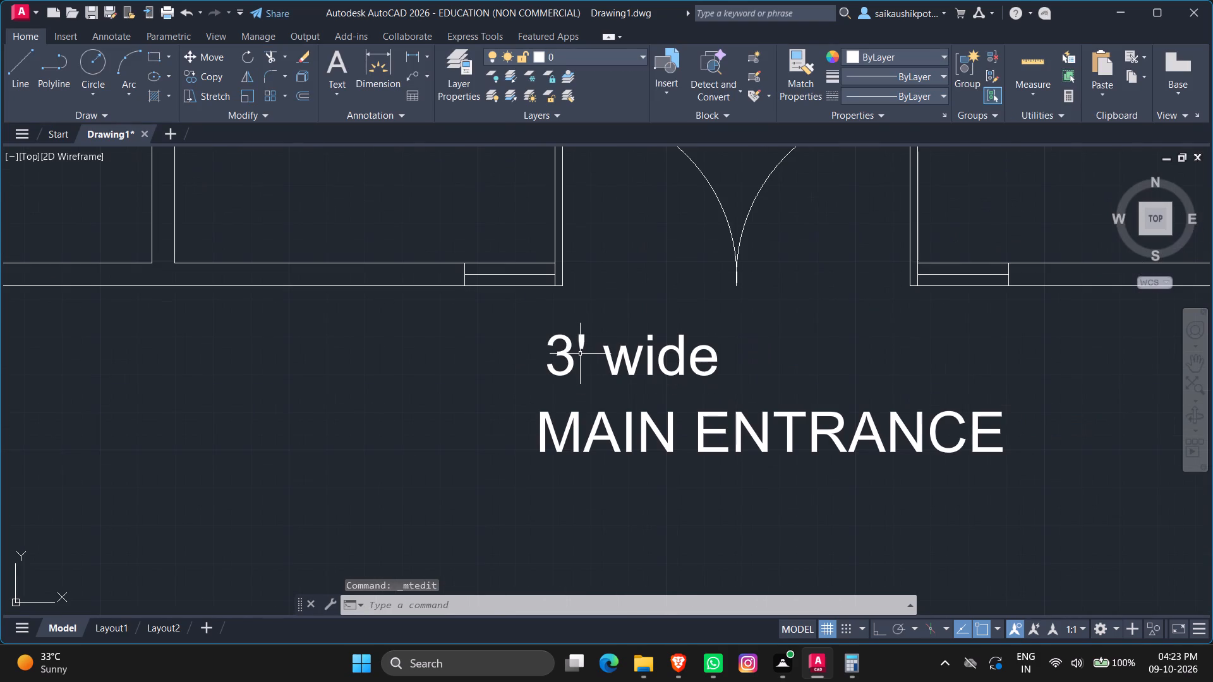
pyautogui.click(570, 350)
pyautogui.click(548, 335)
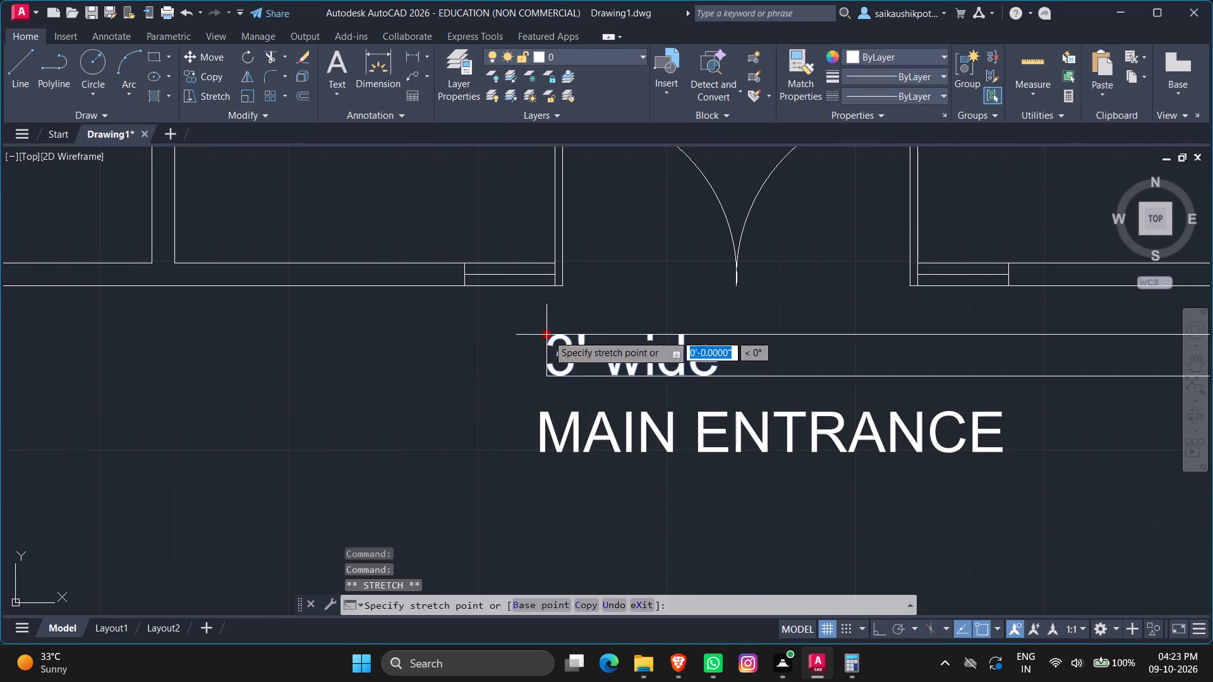
pyautogui.click(660, 332)
pyautogui.scroll(-2, 672, 313)
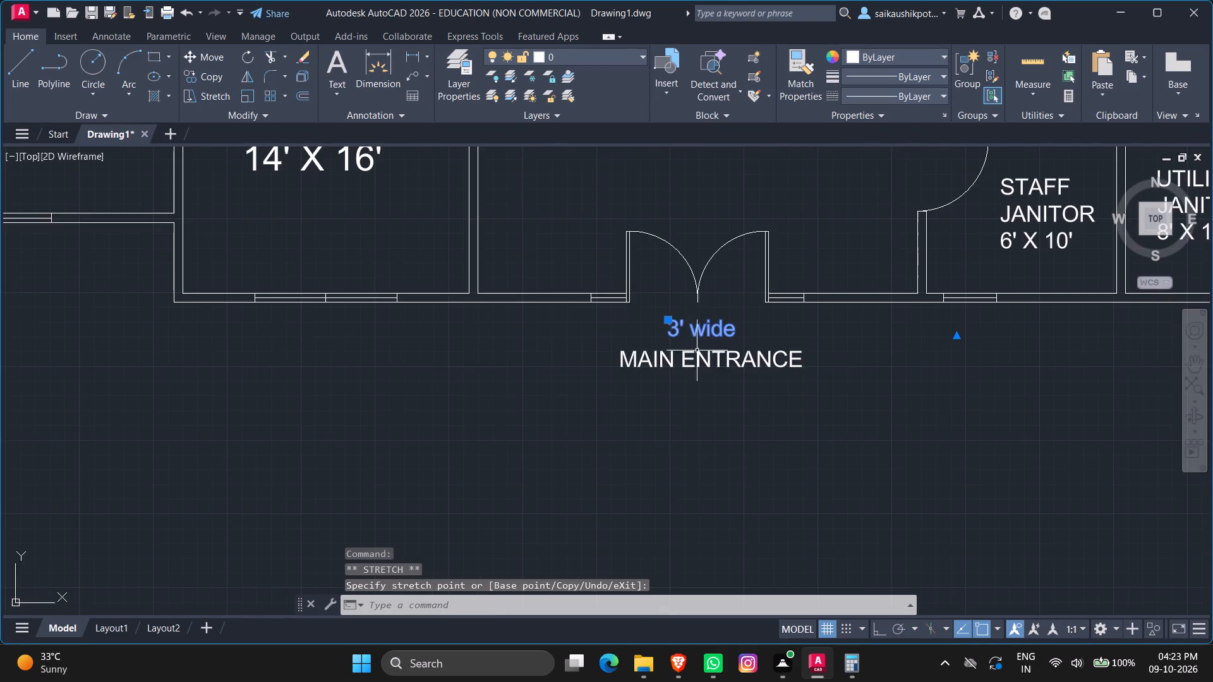
pyautogui.scroll(-1, 704, 364)
pyautogui.press('Escape')
# Copy the 3' wide text and paste the copy just below the MAIN ENTRANCE label.
pyautogui.scroll(2, 690, 342)
pyautogui.click(683, 343)
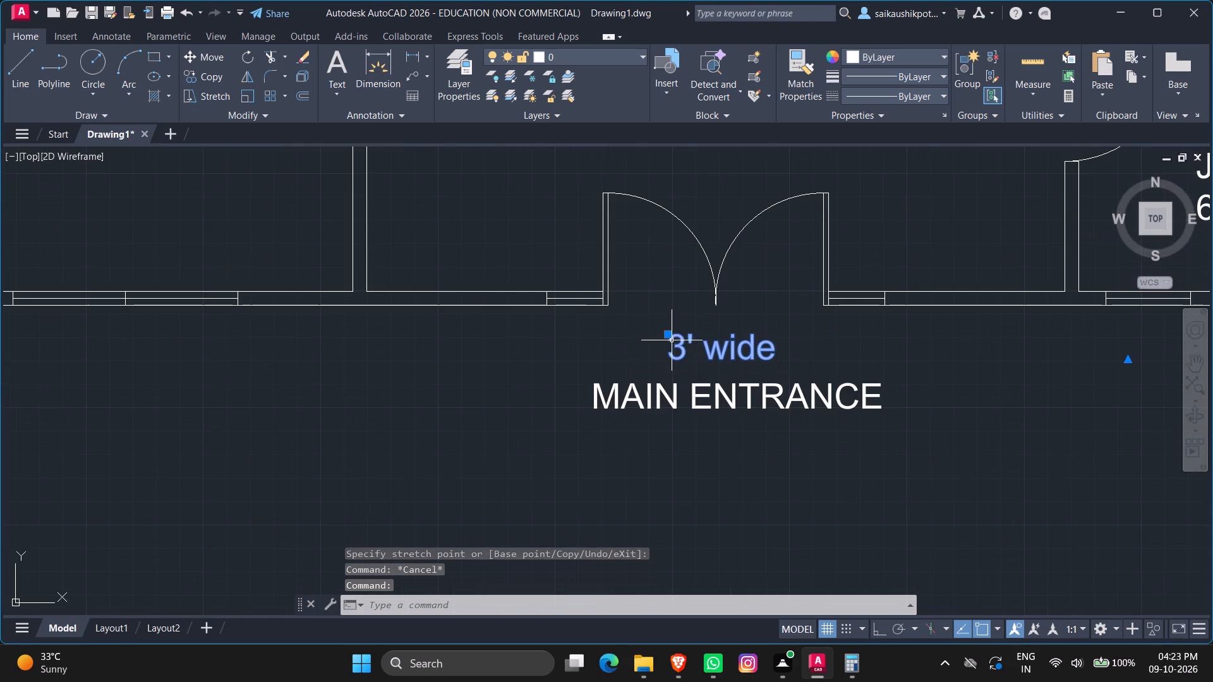
pyautogui.hotkey('ctrl', 'c')
pyautogui.hotkey('ctrl', 'v')
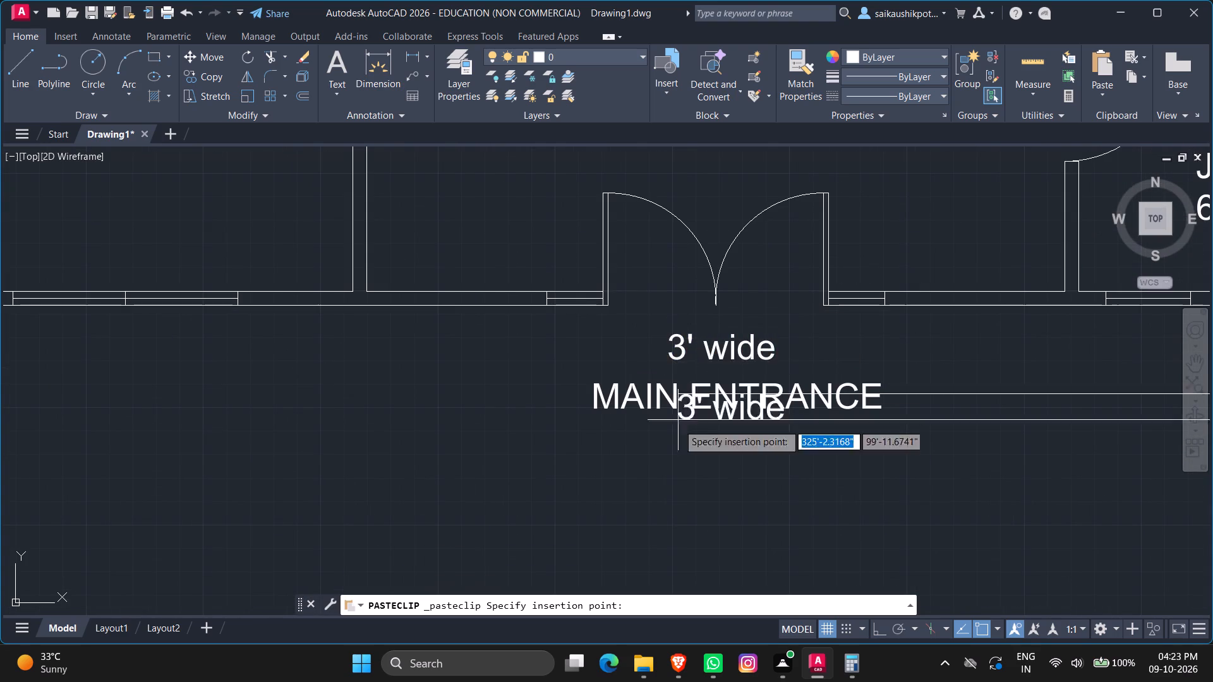
pyautogui.scroll(2, 664, 450)
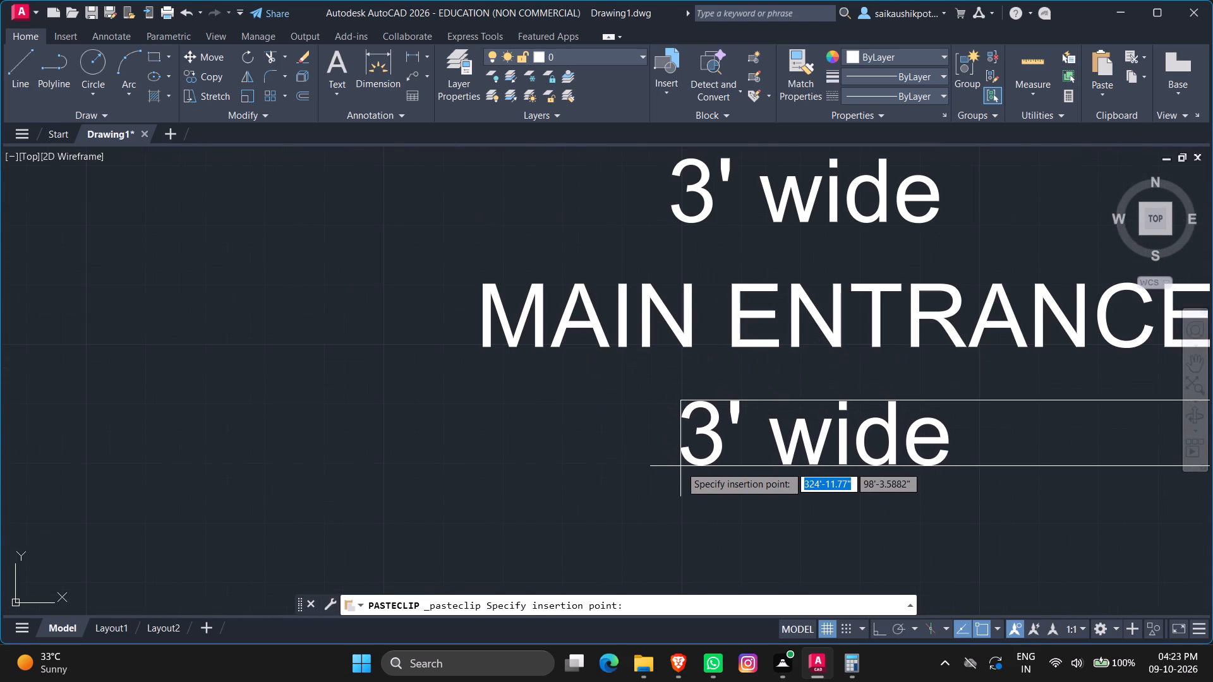
pyautogui.click(687, 451)
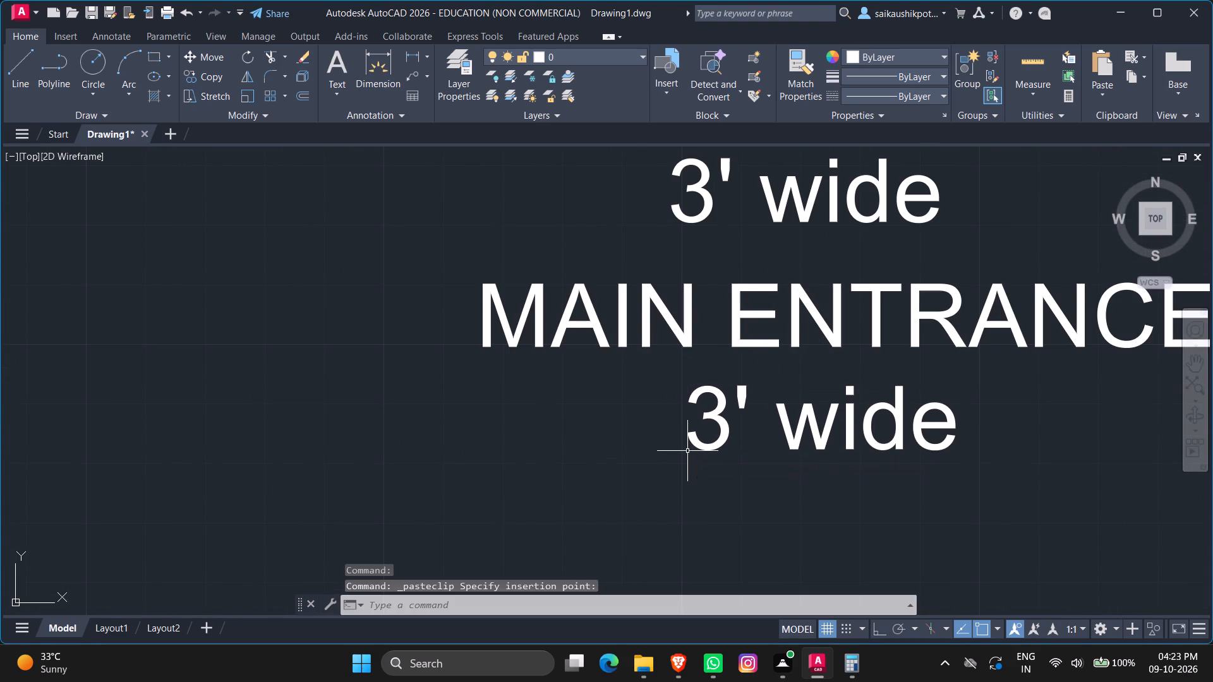
# Copy the MAIN ENTRANCE text and paste the copy just below the Principal's Office south window.
pyautogui.scroll(-2, 687, 451)
pyautogui.press('Escape')
pyautogui.scroll(-1, 685, 446)
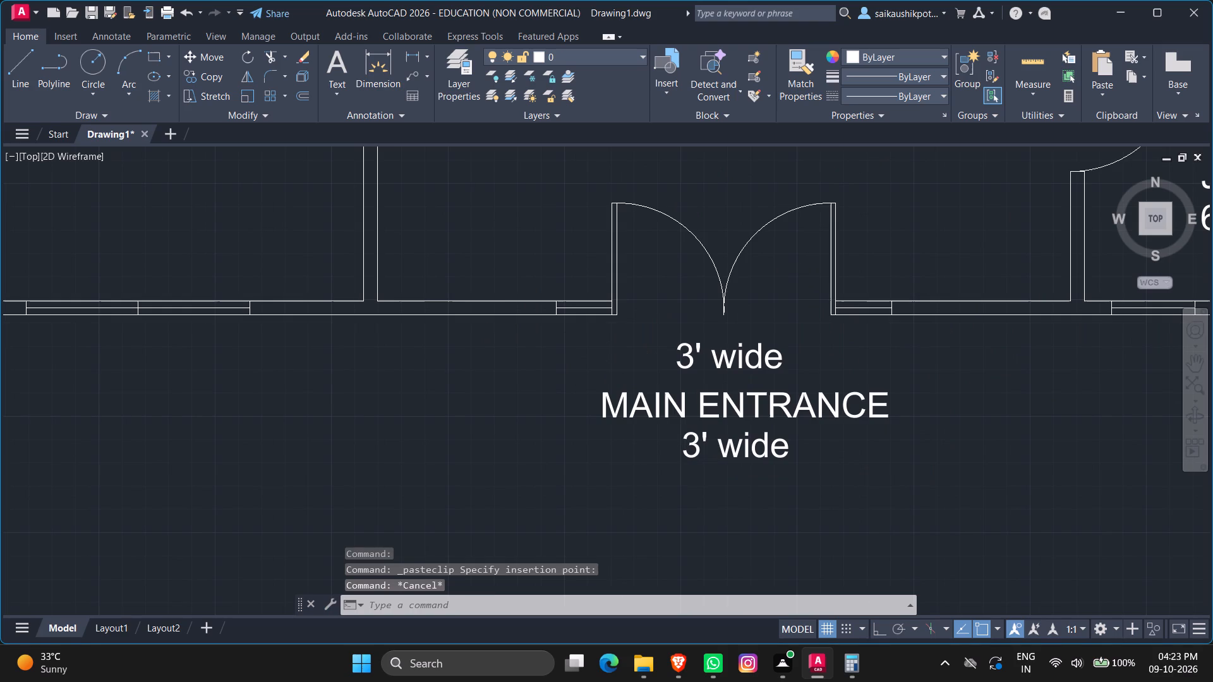
pyautogui.scroll(-3, 577, 424)
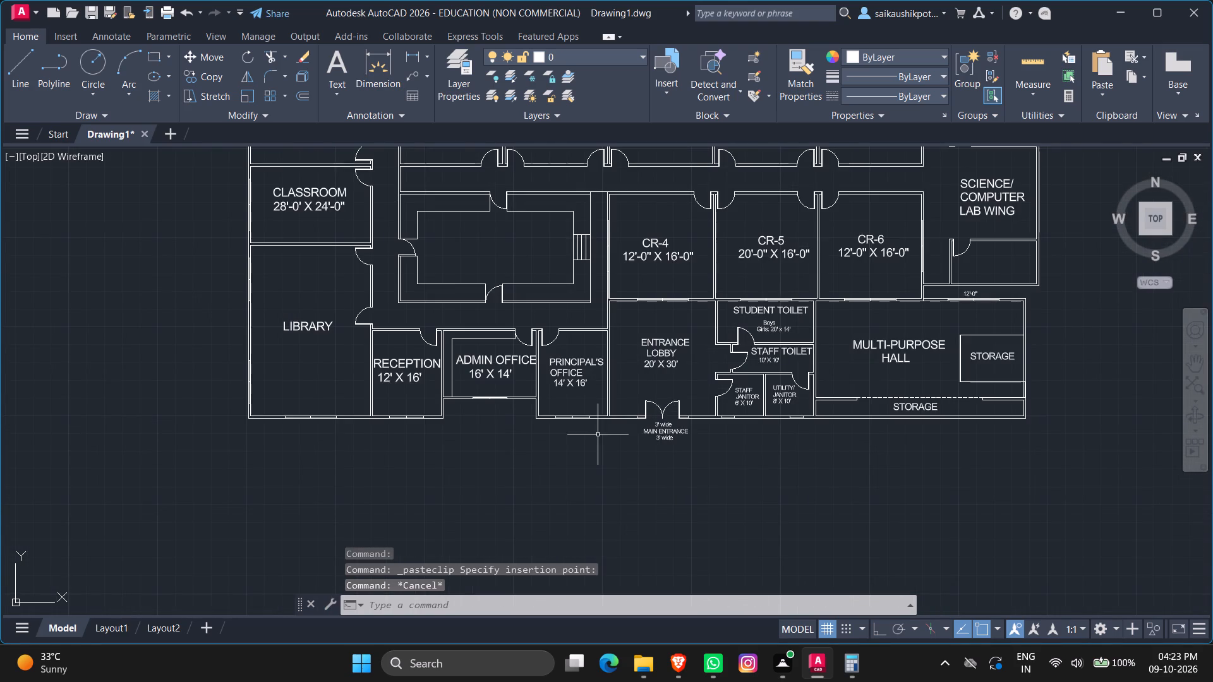
pyautogui.click(661, 433)
pyautogui.hotkey('ctrl', 'c')
pyautogui.hotkey('ctrl', 'v')
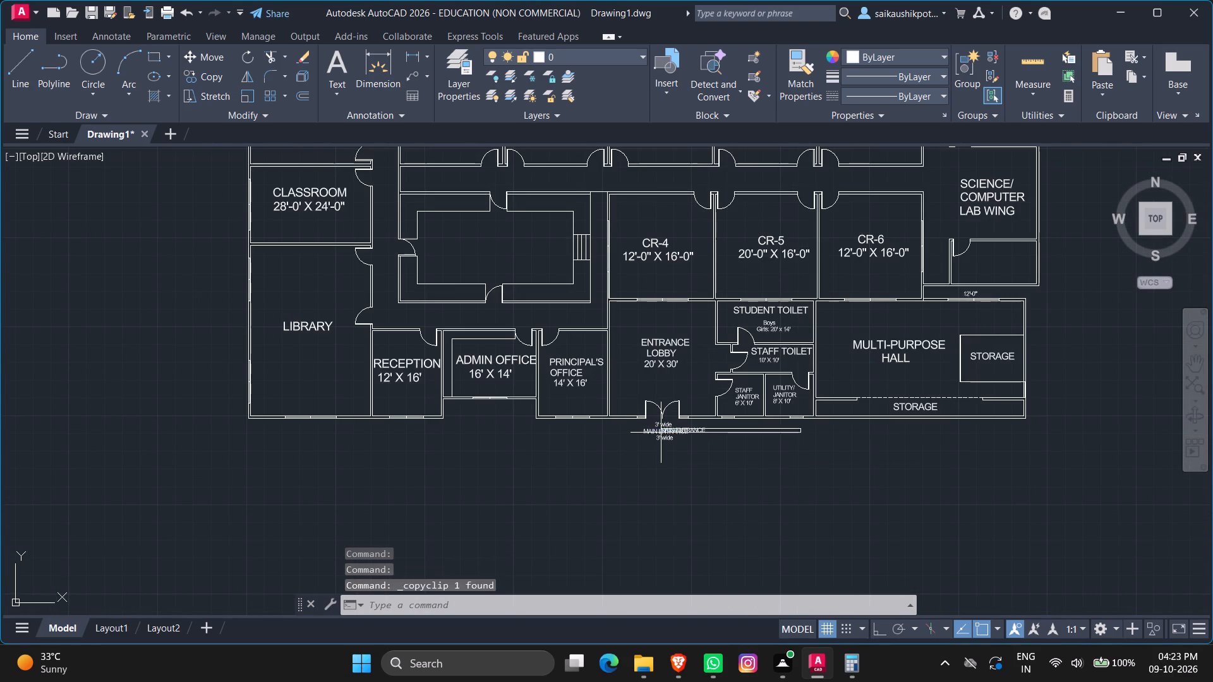
pyautogui.scroll(4, 549, 470)
pyautogui.scroll(-2, 568, 446)
pyautogui.scroll(2, 559, 355)
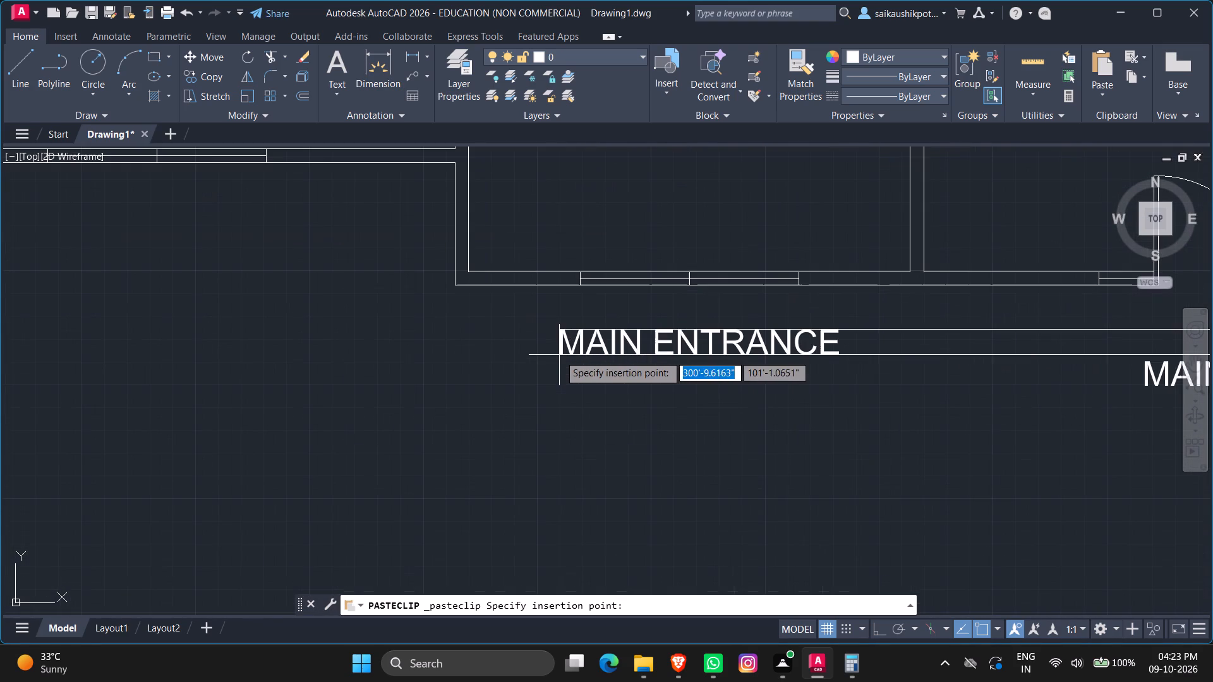
pyautogui.click(563, 345)
# Replace the pasted text below the Principal's Office window with 3' x 7' and save the text edit.
pyautogui.doubleClick(570, 338)
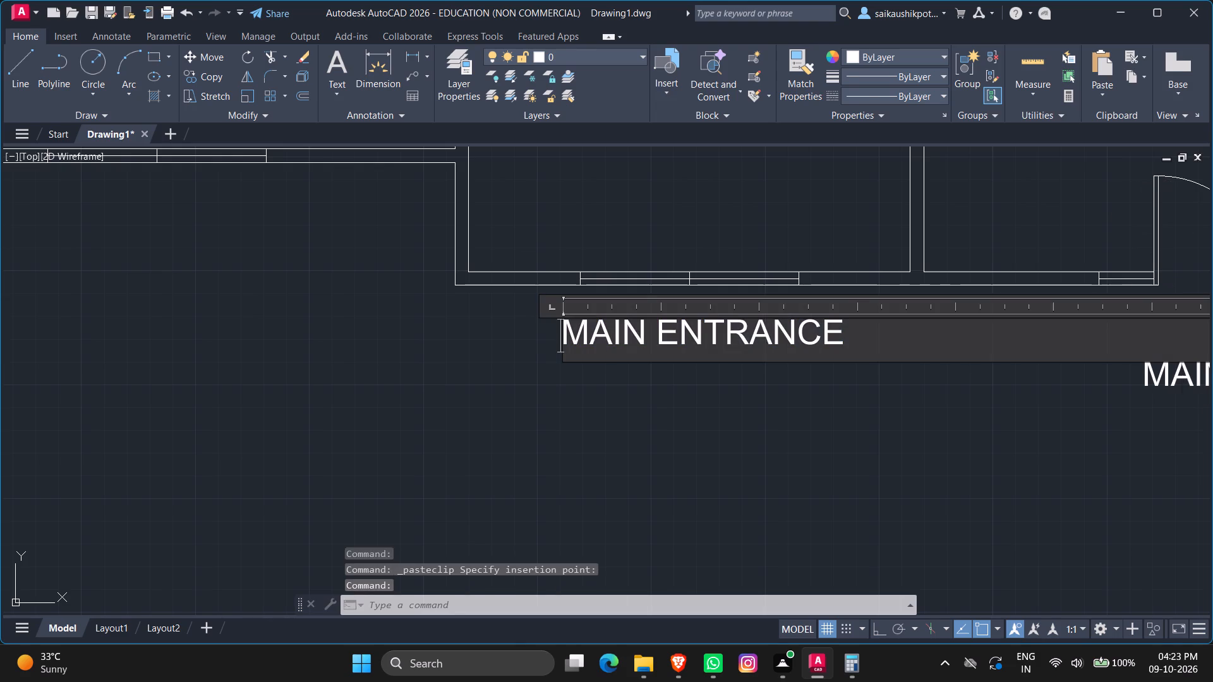
pyautogui.hotkey('ctrl', 'a')
pyautogui.press('BackSpace')
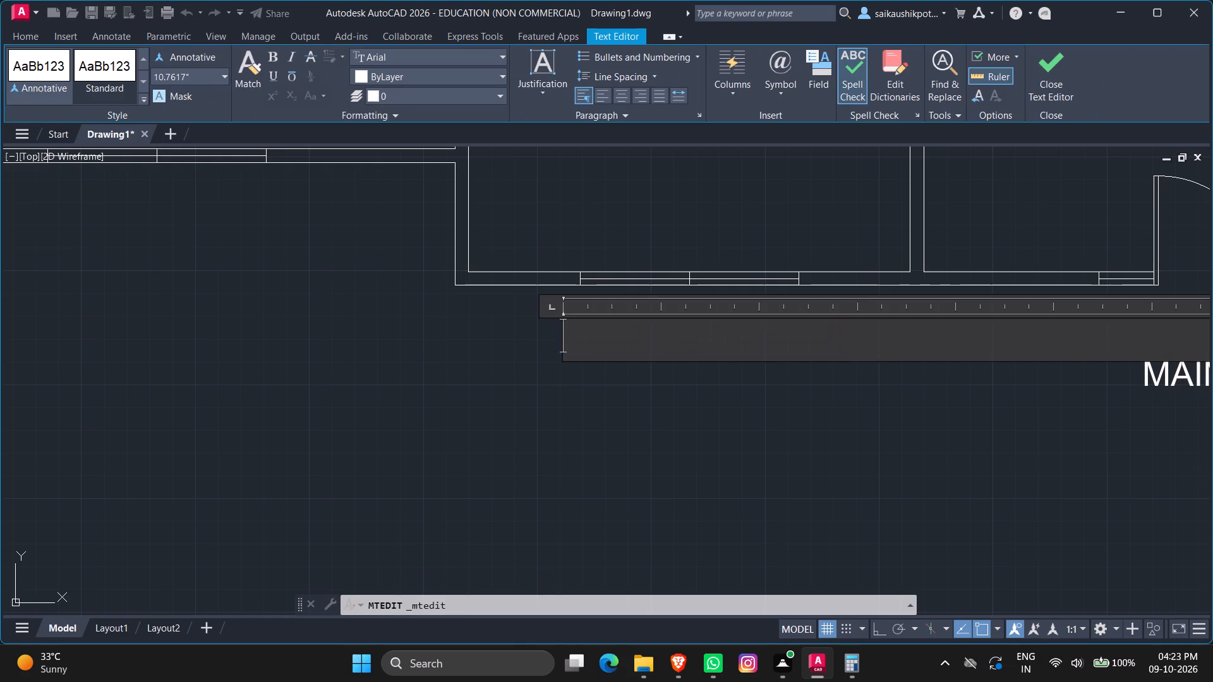
pyautogui.write("3'")
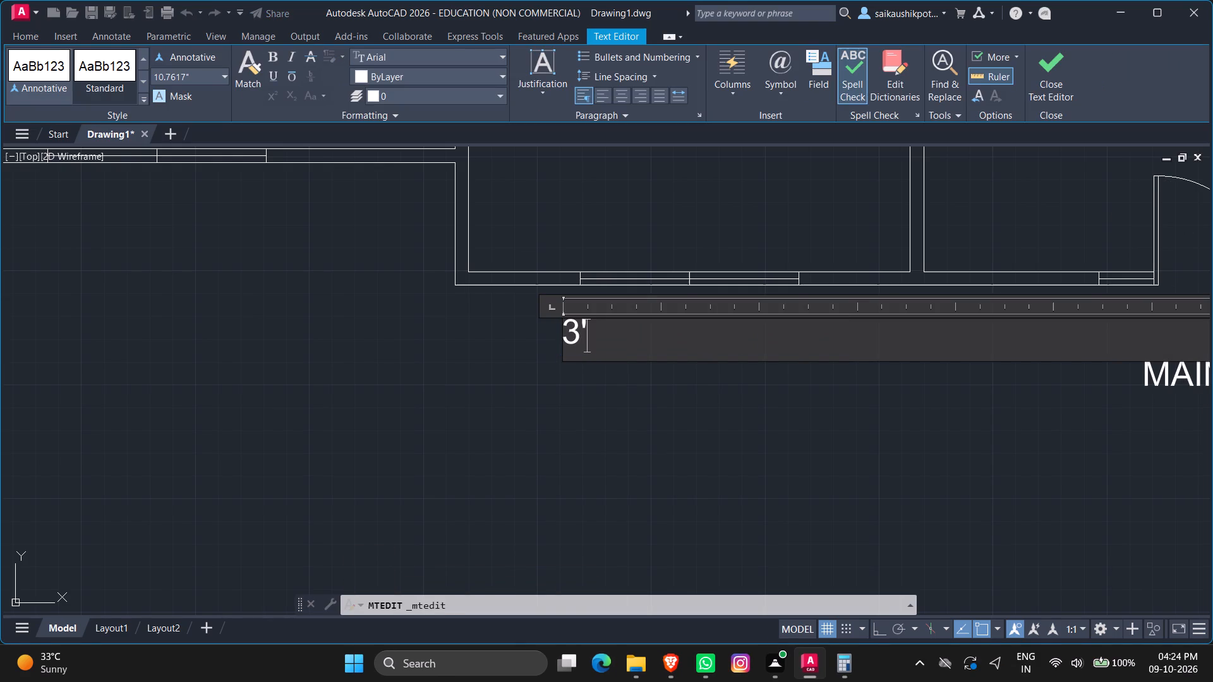
pyautogui.press('space')
pyautogui.write('x')
pyautogui.press('space')
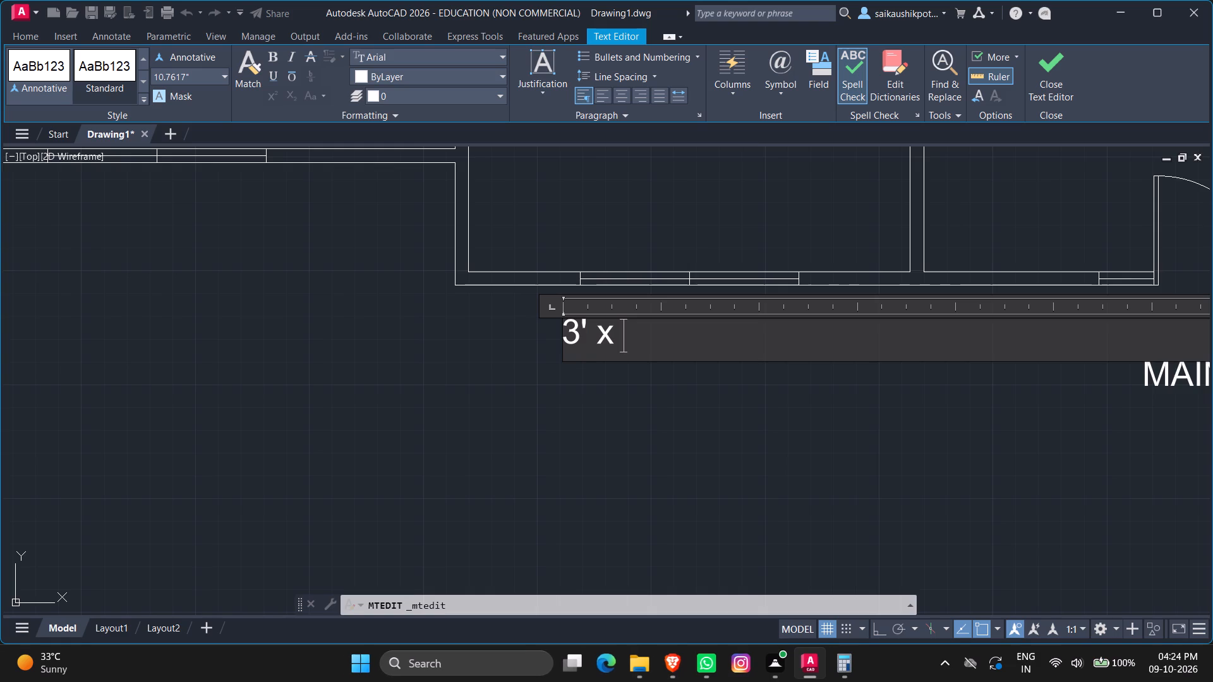
pyautogui.write("7'")
pyautogui.press('Escape')
pyautogui.press('Return')
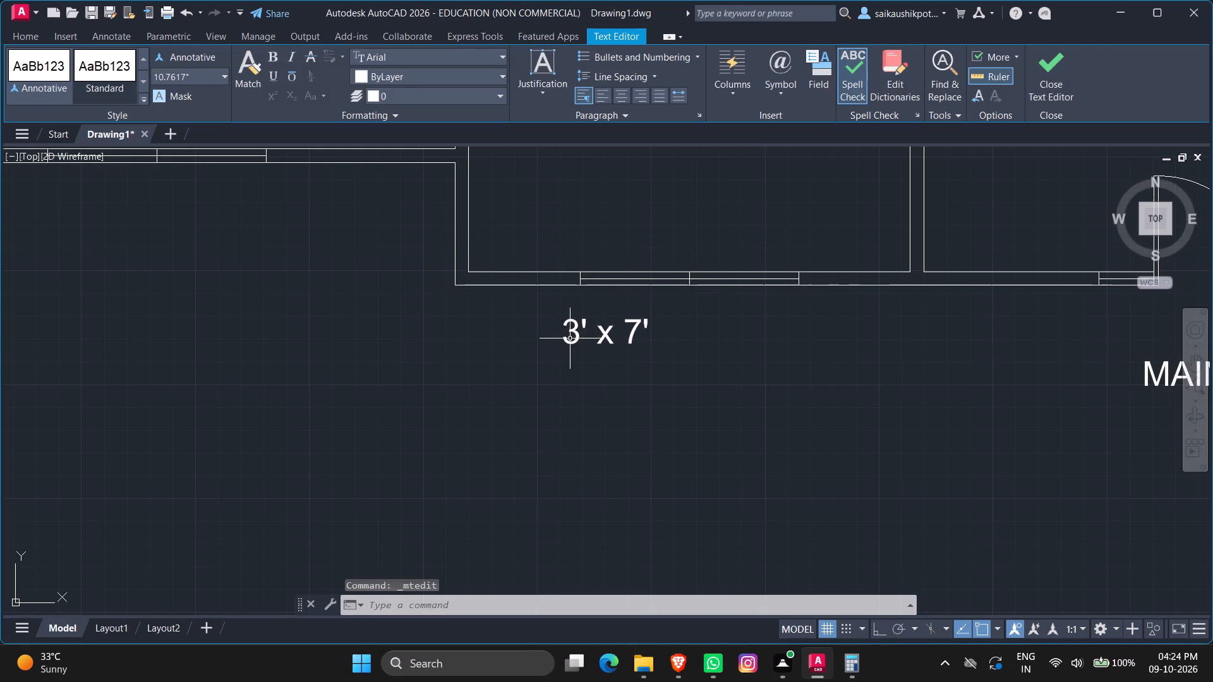
# Move the 3' x 7' text so it sits centred just below the Principal's Office window.
pyautogui.scroll(1, 622, 366)
pyautogui.click(594, 325)
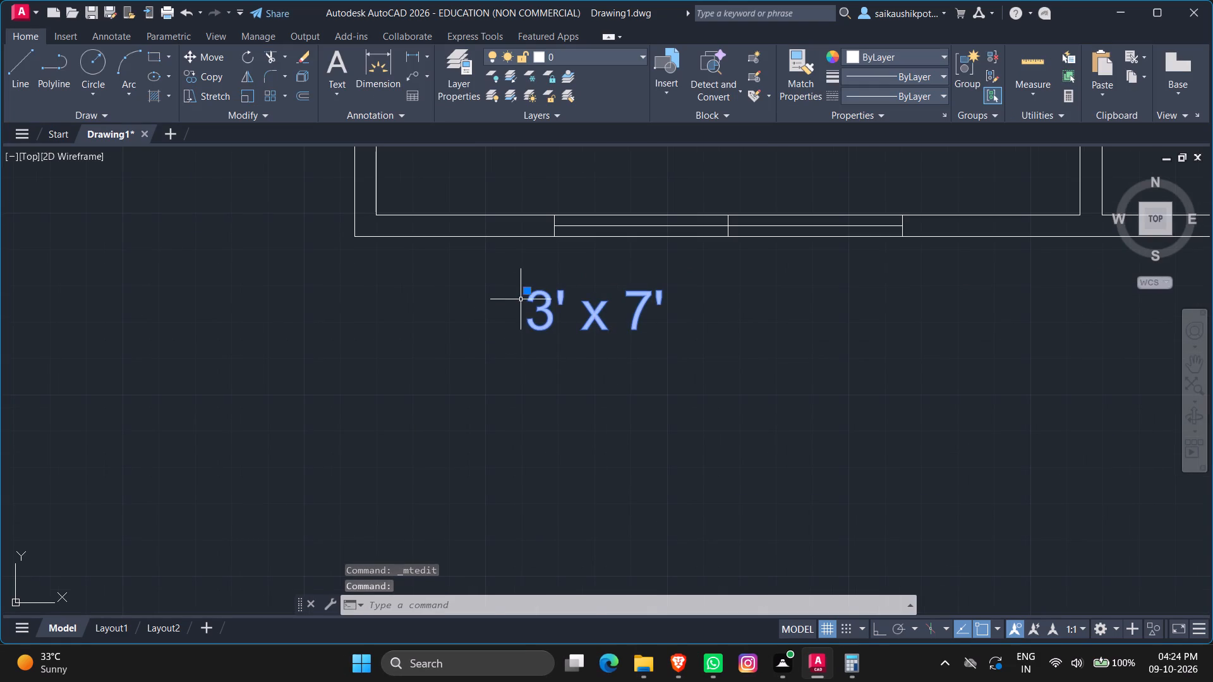
pyautogui.click(529, 290)
pyautogui.click(664, 266)
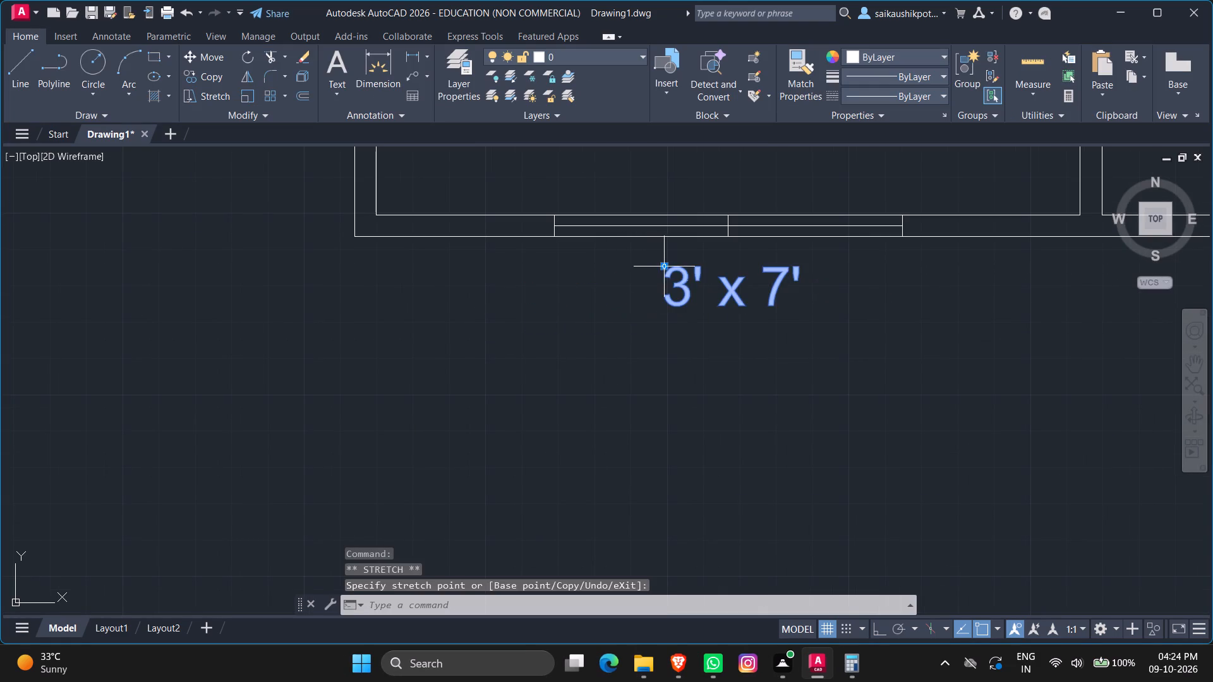
pyautogui.press('Escape')
pyautogui.scroll(-4, 627, 376)
pyautogui.press('Escape')
# Paste another copy of the MAIN ENTRANCE text just below the Admin Office south window.
pyautogui.scroll(3, 500, 355)
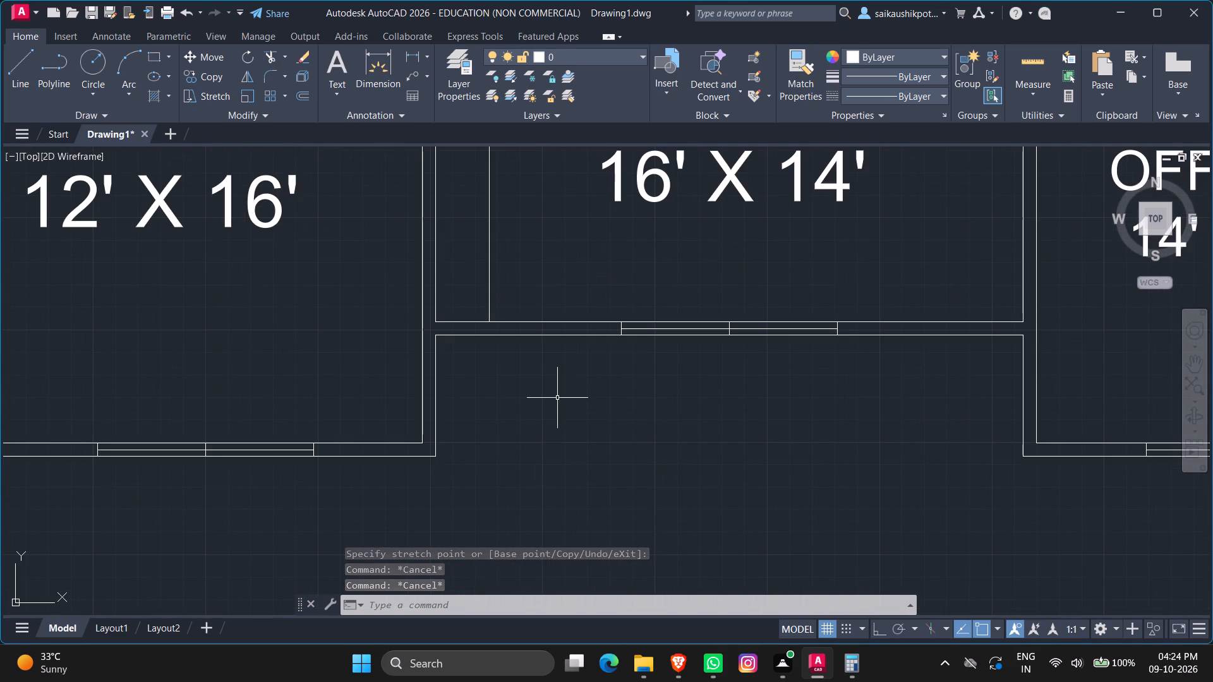
pyautogui.hotkey('ctrl', 'v')
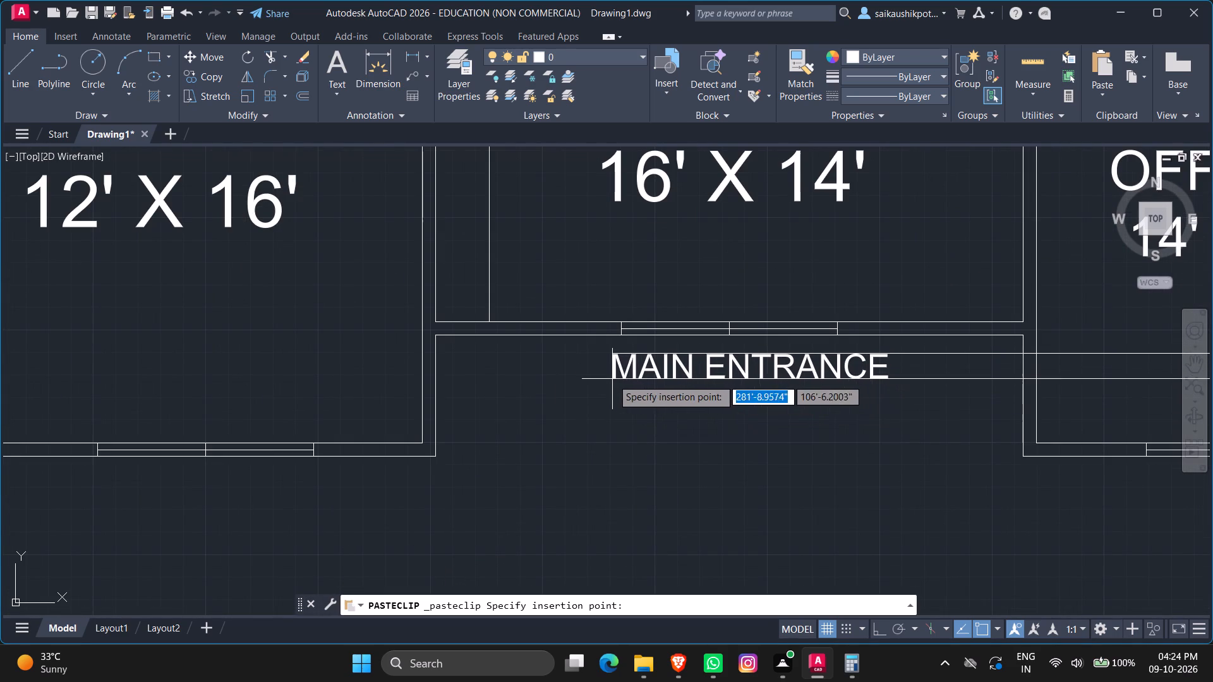
pyautogui.click(608, 380)
# Replace the pasted text below the Admin Office window with 4' Wide and save the text edit.
pyautogui.doubleClick(632, 366)
pyautogui.hotkey('ctrl', 'a')
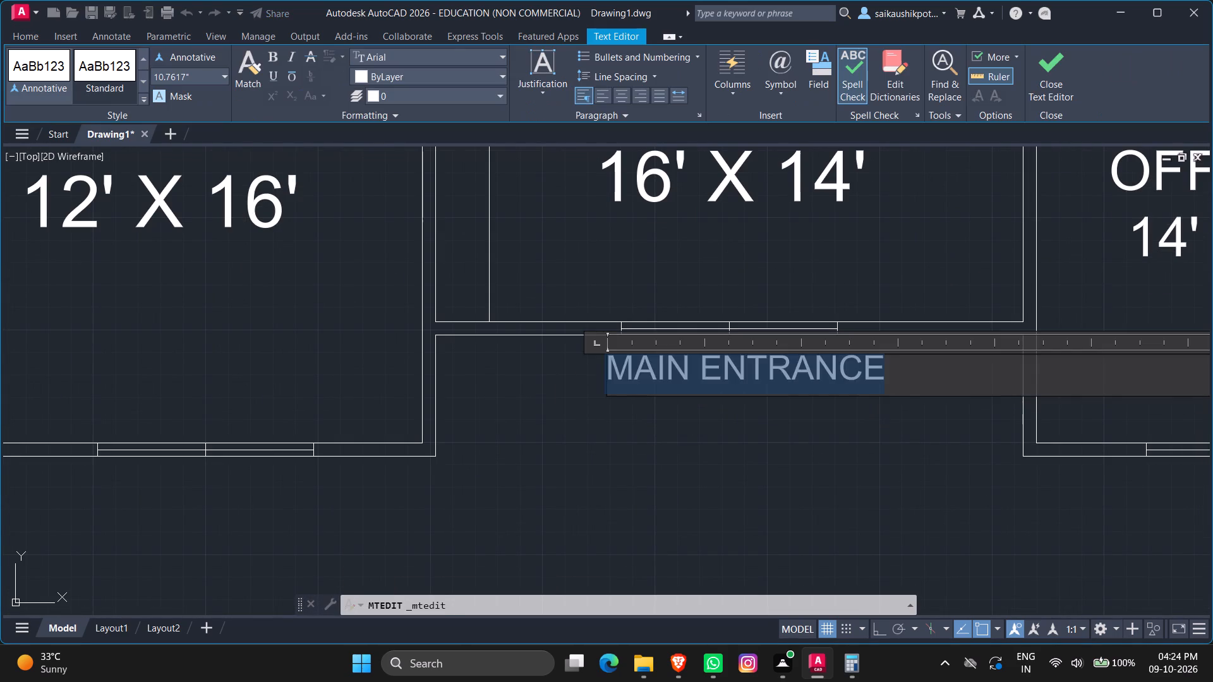
pyautogui.press('BackSpace')
pyautogui.write("4'")
pyautogui.press('space')
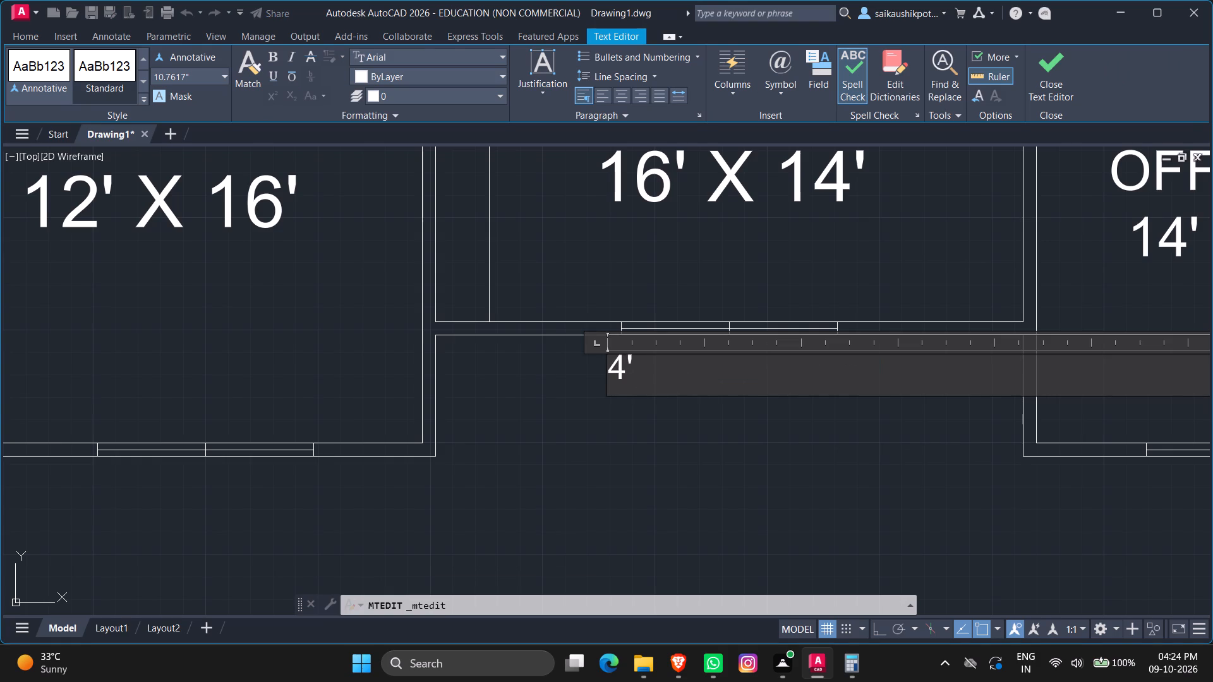
pyautogui.press('w')
pyautogui.write('ie')
pyautogui.press('BackSpace')
pyautogui.write('de')
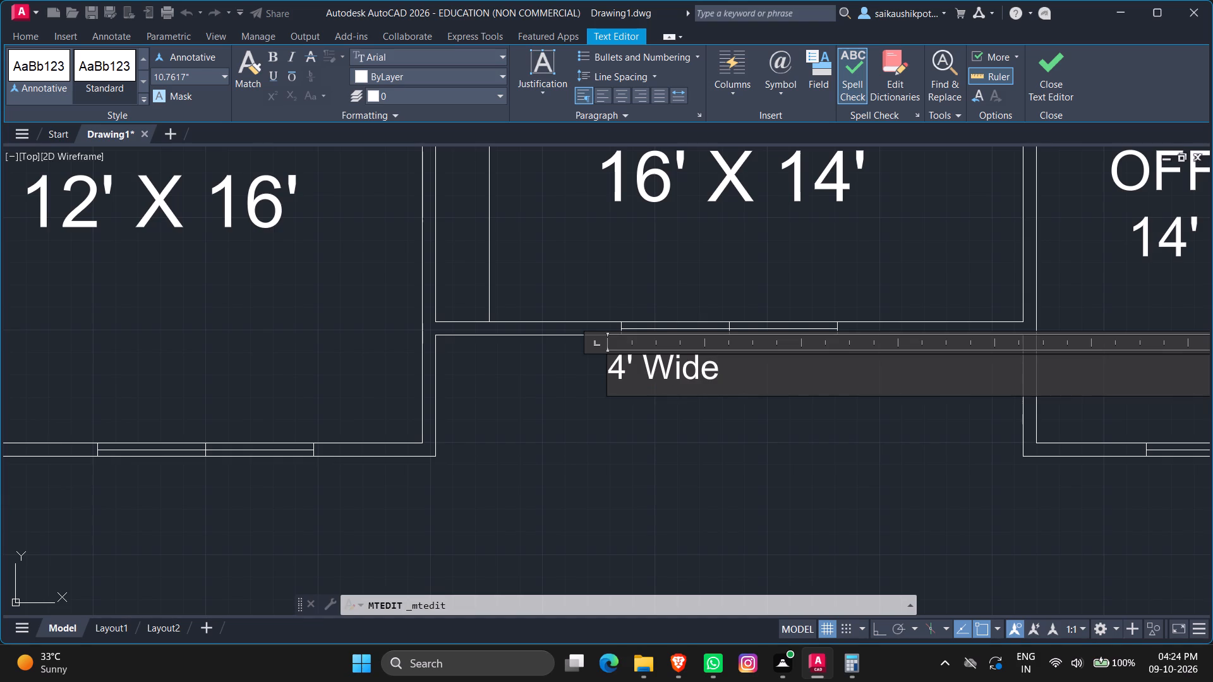
pyautogui.press('Escape')
pyautogui.press('Return')
# Move the 4' Wide text east so it sits centred below the Admin Office window.
pyautogui.click(632, 366)
pyautogui.click(592, 361)
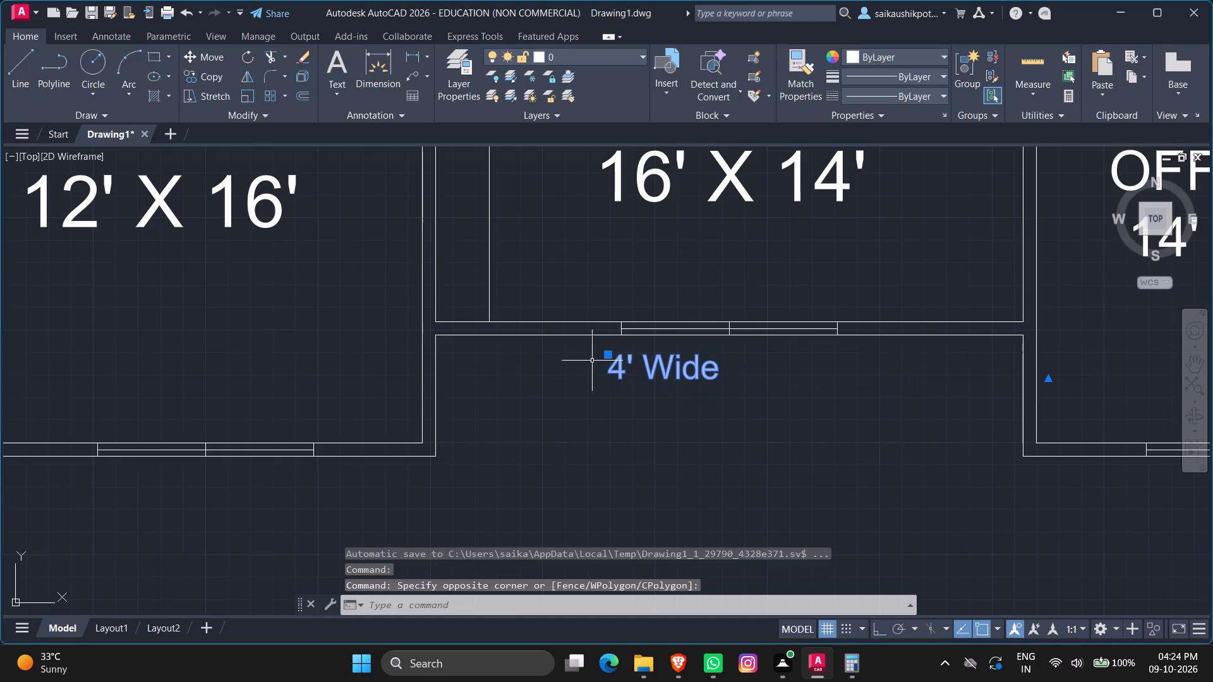
pyautogui.click(605, 354)
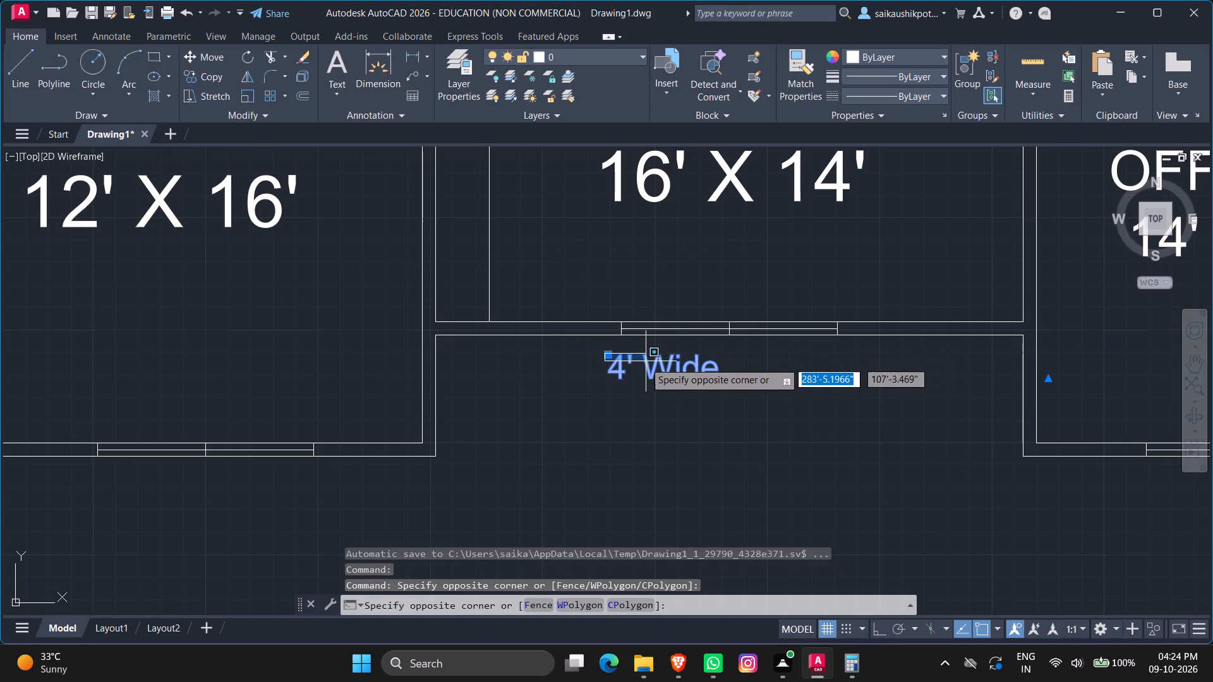
pyautogui.click(600, 360)
pyautogui.click(610, 356)
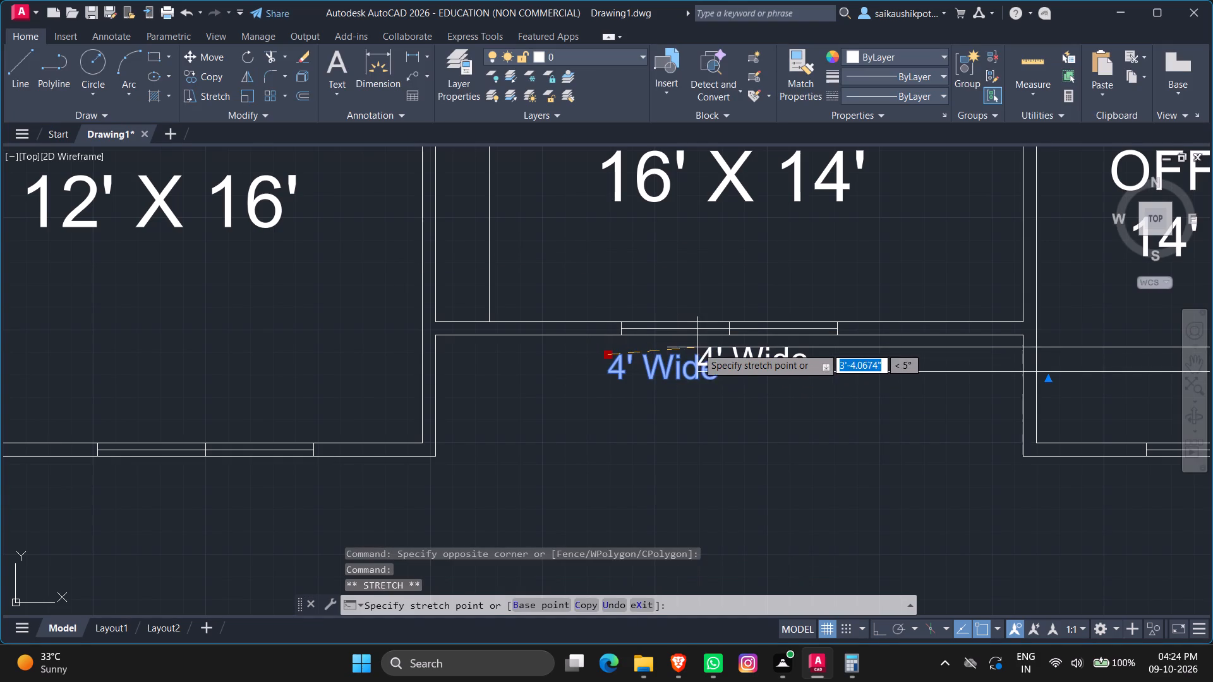
pyautogui.click(682, 349)
pyautogui.press('Escape')
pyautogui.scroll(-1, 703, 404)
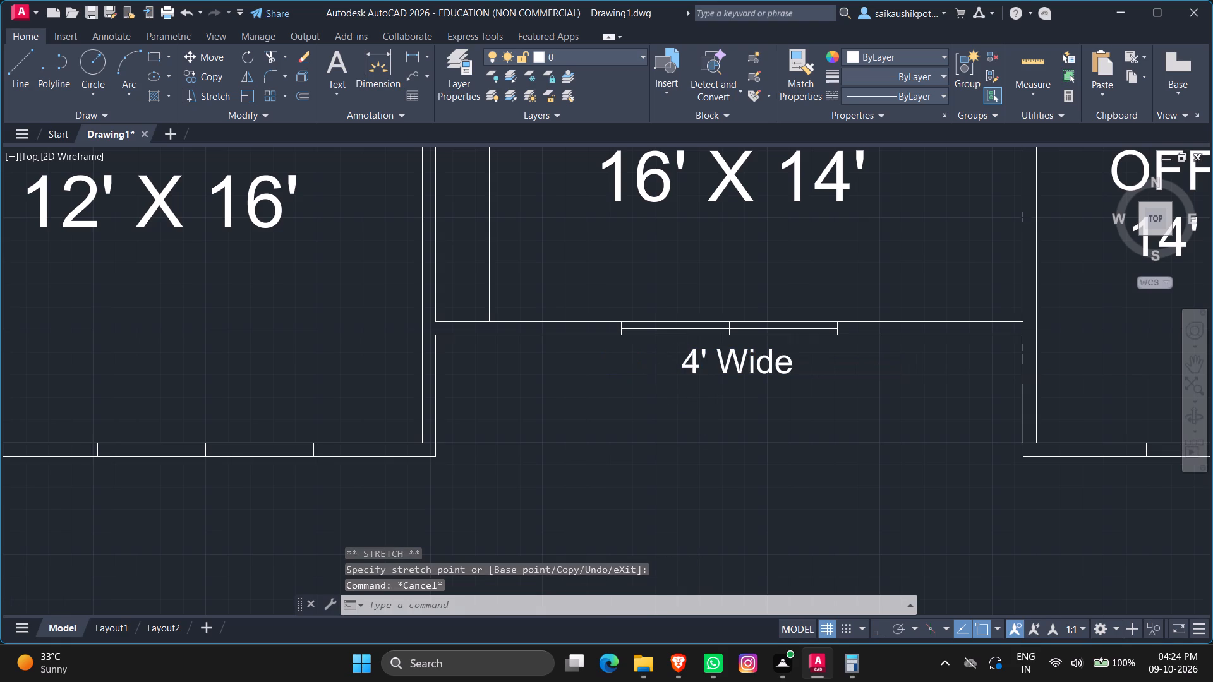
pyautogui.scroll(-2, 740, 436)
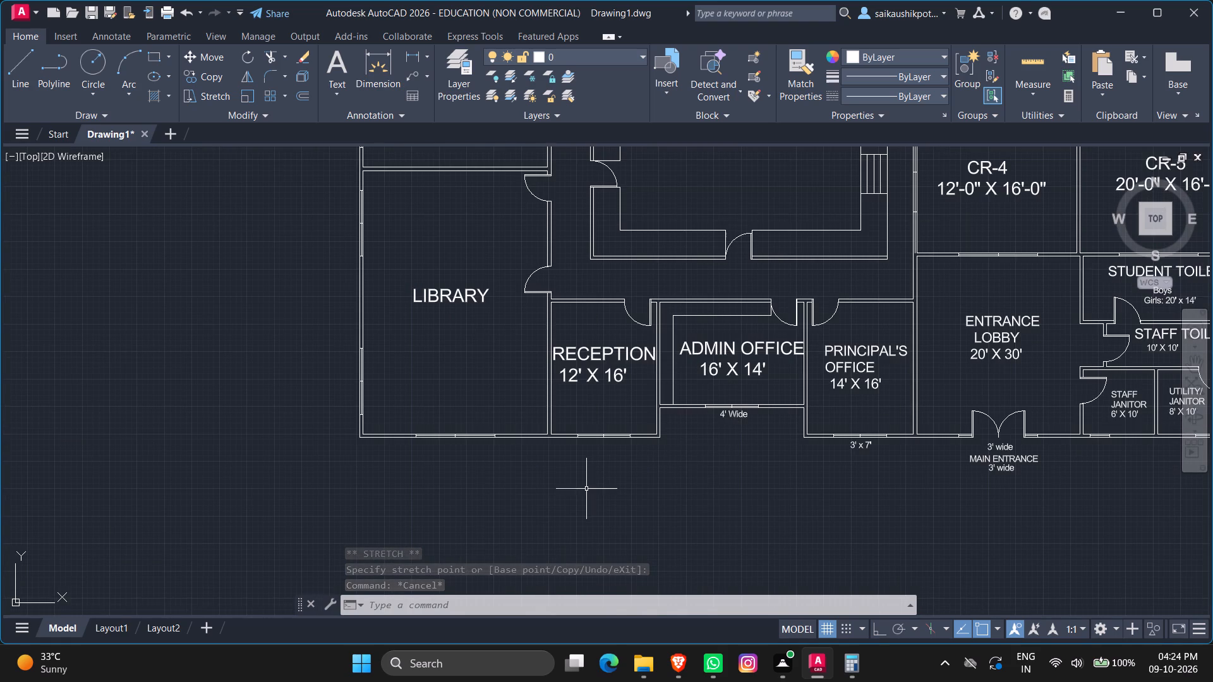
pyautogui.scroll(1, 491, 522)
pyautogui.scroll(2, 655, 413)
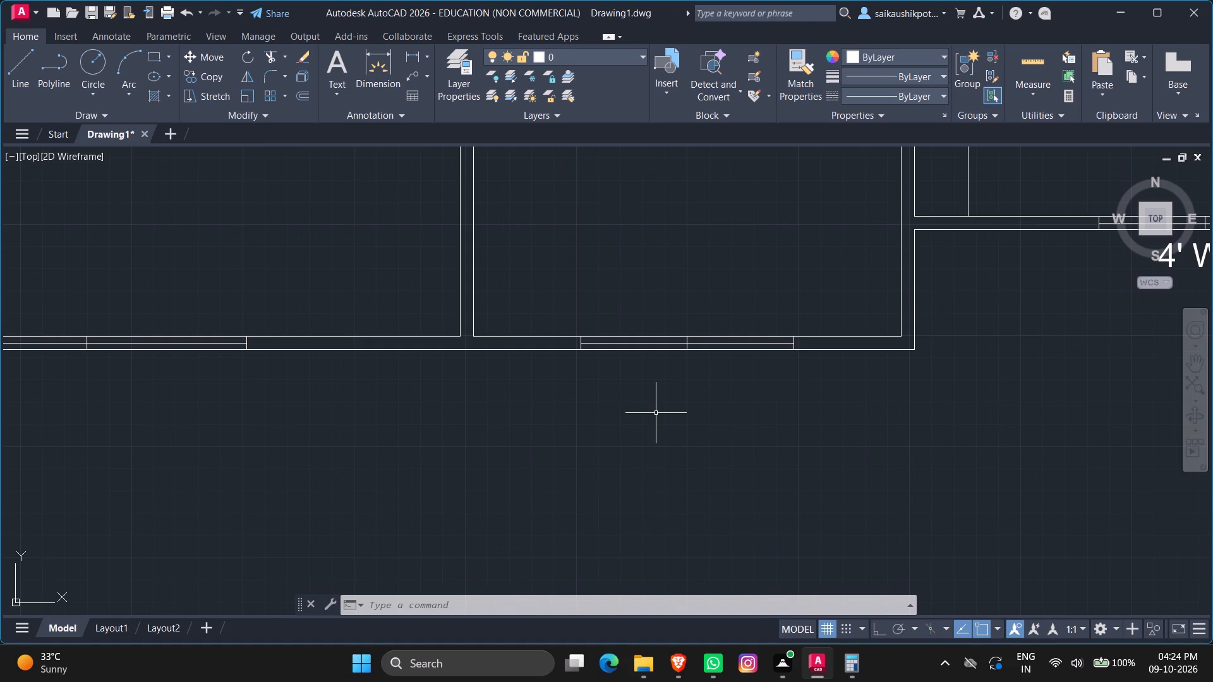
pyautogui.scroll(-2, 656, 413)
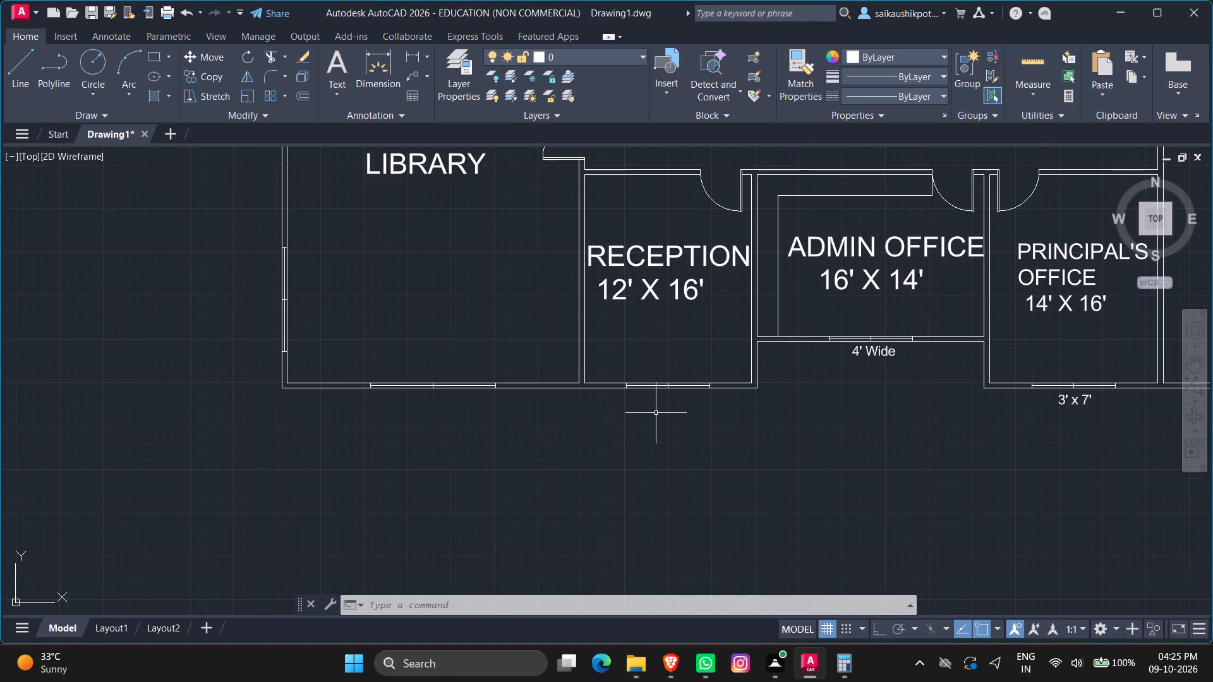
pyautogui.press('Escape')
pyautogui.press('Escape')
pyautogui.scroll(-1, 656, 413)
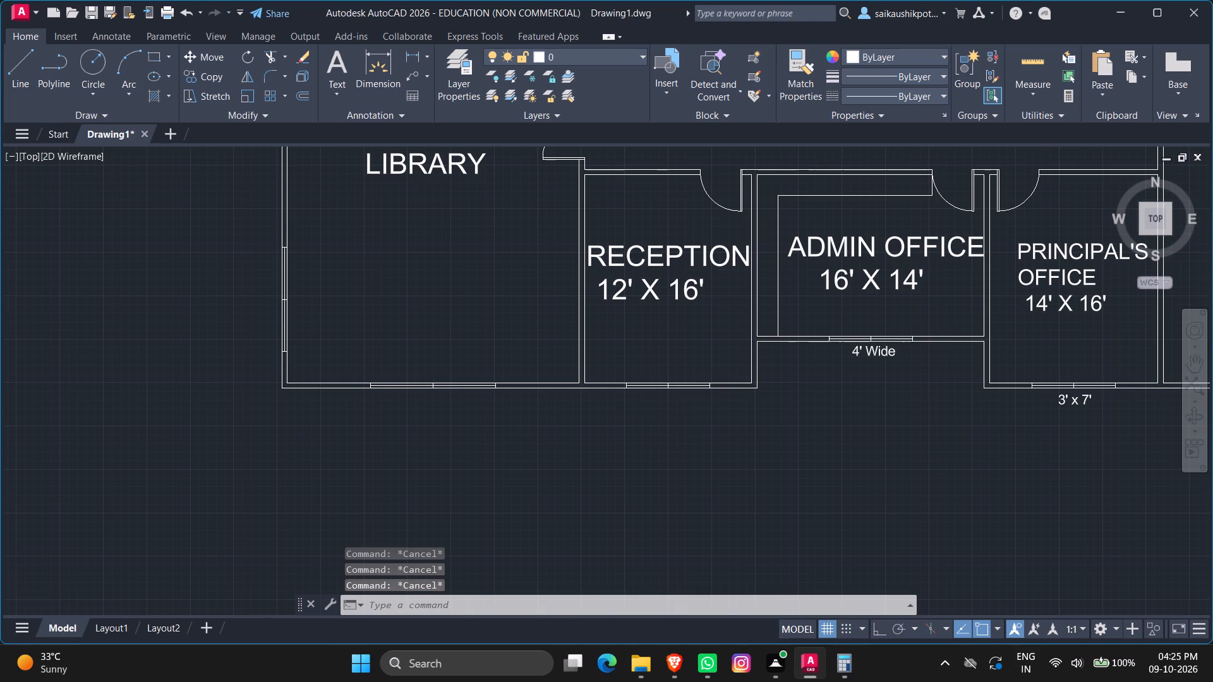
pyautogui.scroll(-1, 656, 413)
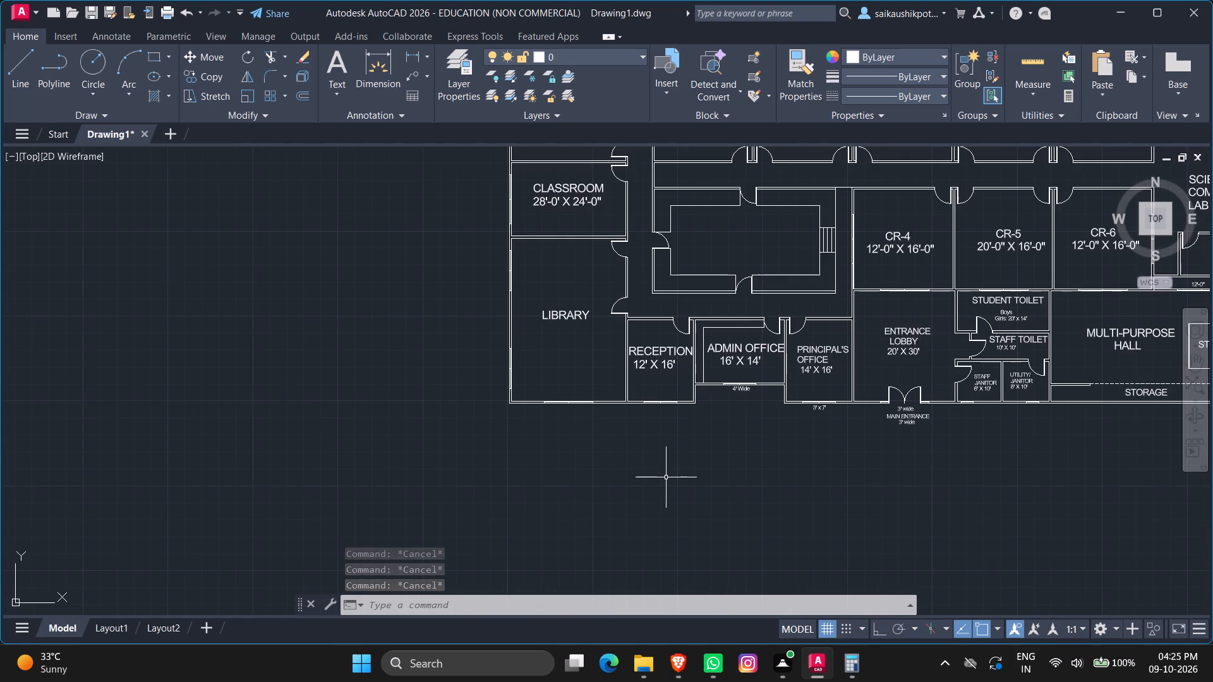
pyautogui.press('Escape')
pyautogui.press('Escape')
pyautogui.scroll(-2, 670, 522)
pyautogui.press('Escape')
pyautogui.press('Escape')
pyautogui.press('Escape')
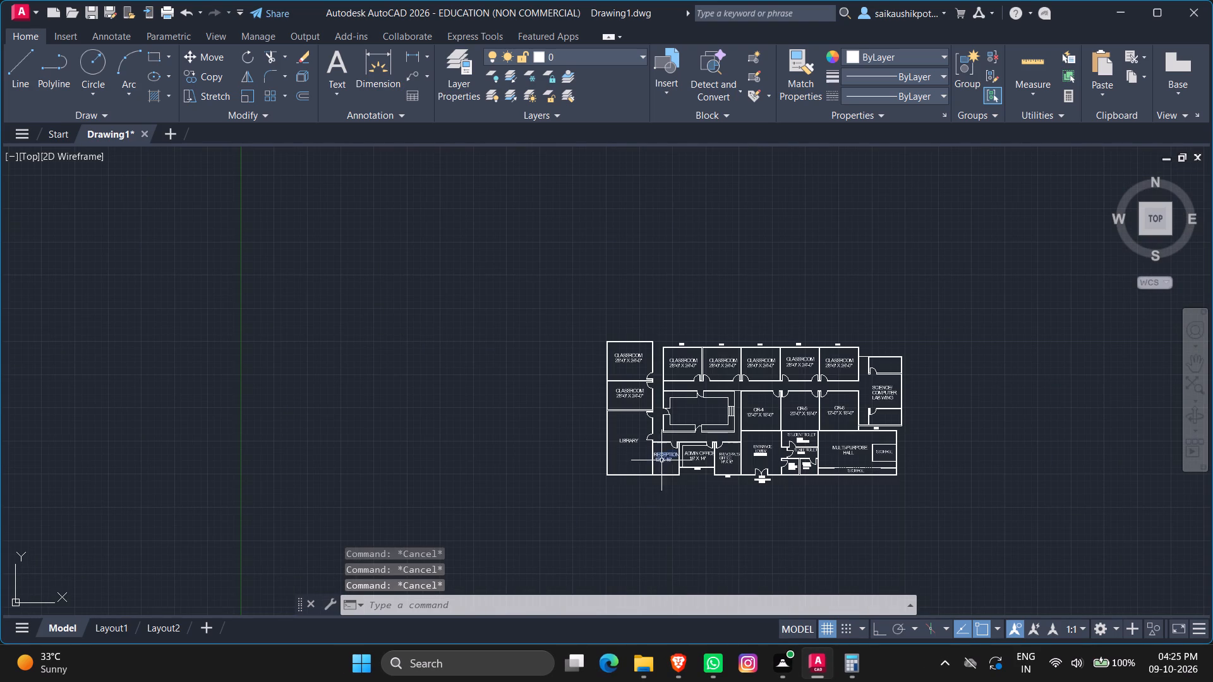
# Add a linear dimension across the full outer north wall of the northwest classroom, placing the dimension line above the wall.
pyautogui.click(407, 53)
pyautogui.scroll(4, 578, 340)
pyautogui.scroll(-3, 667, 337)
pyautogui.scroll(2, 764, 303)
pyautogui.scroll(1, 702, 363)
pyautogui.scroll(-2, 725, 371)
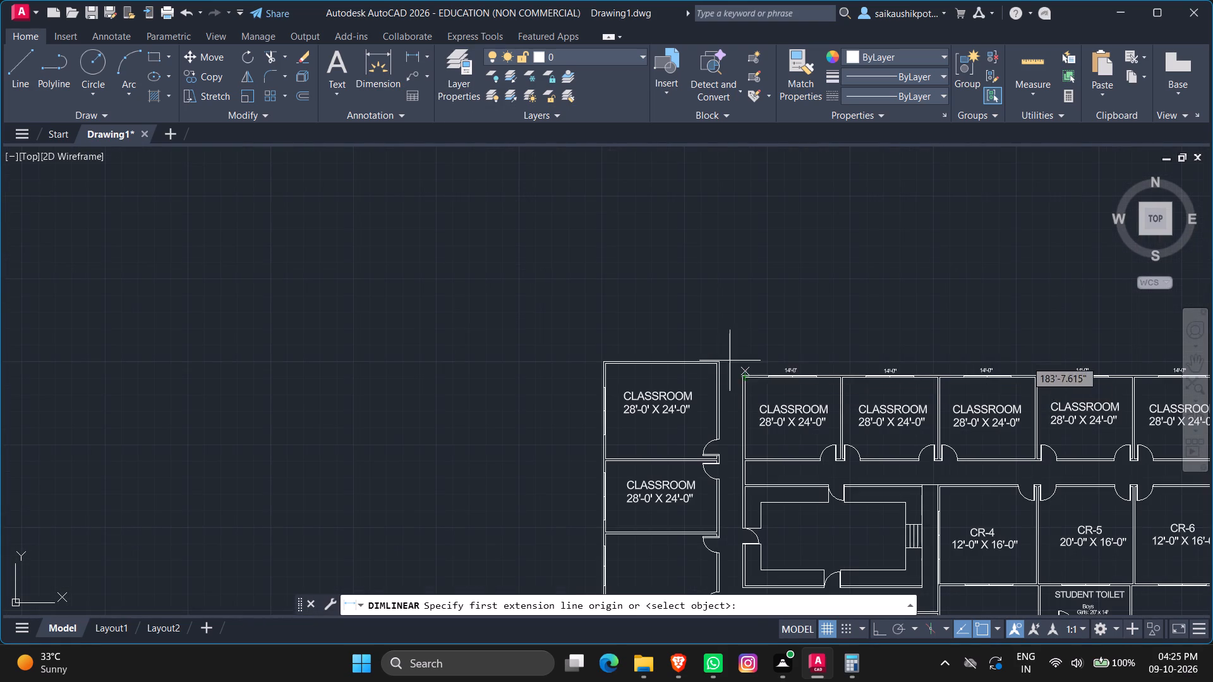
pyautogui.scroll(2, 718, 357)
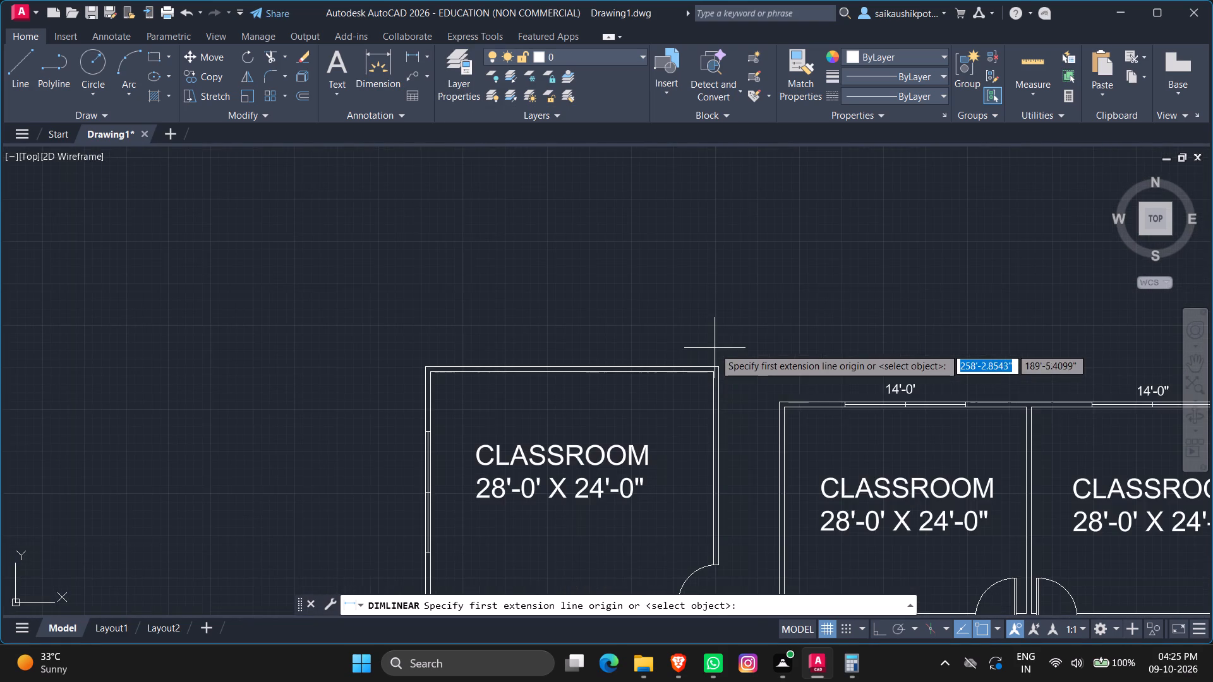
pyautogui.scroll(2, 708, 368)
pyautogui.scroll(-1, 727, 359)
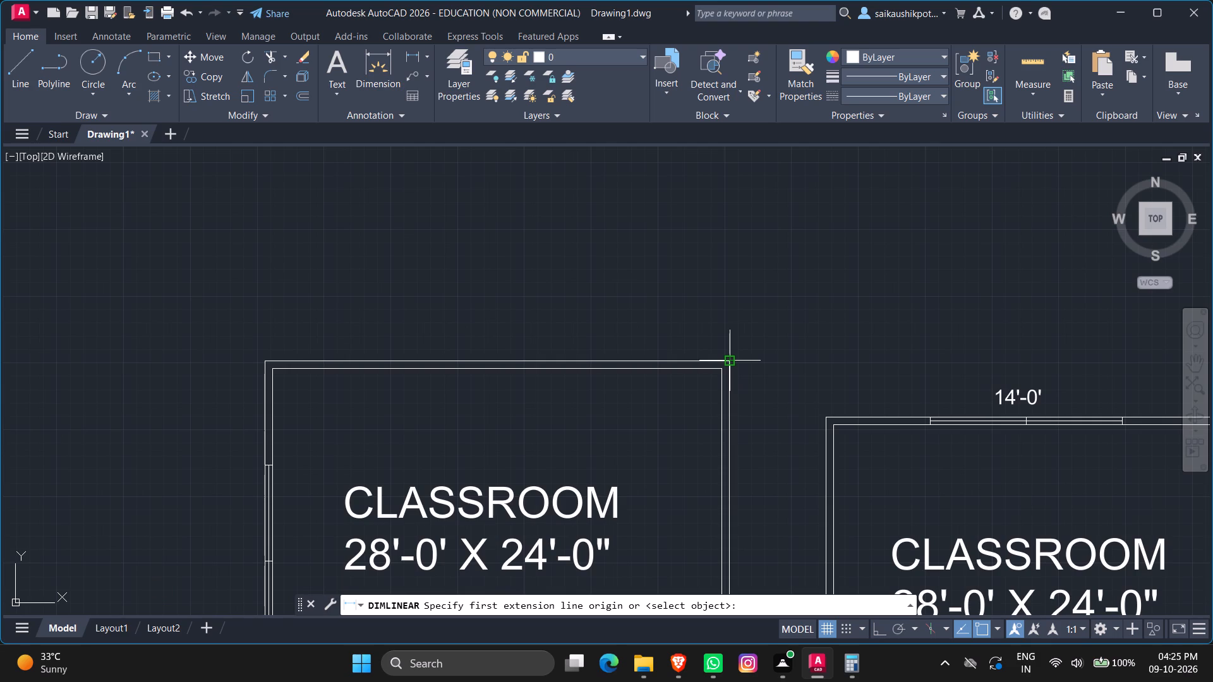
pyautogui.click(730, 357)
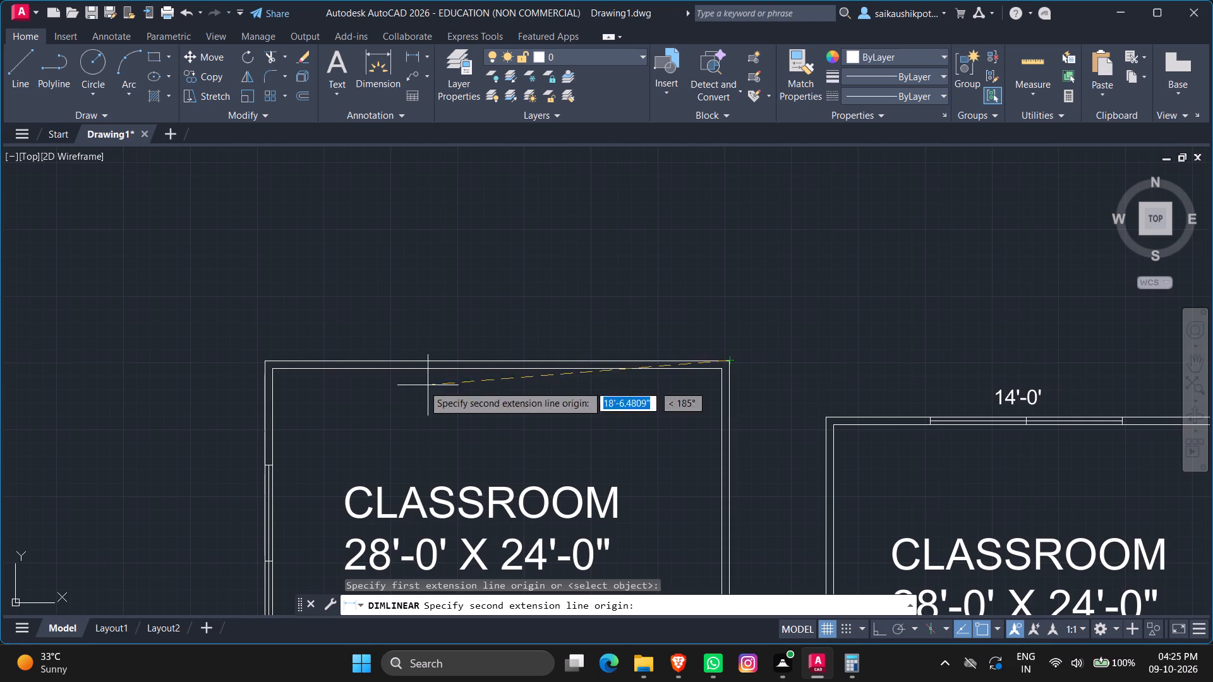
pyautogui.click(264, 363)
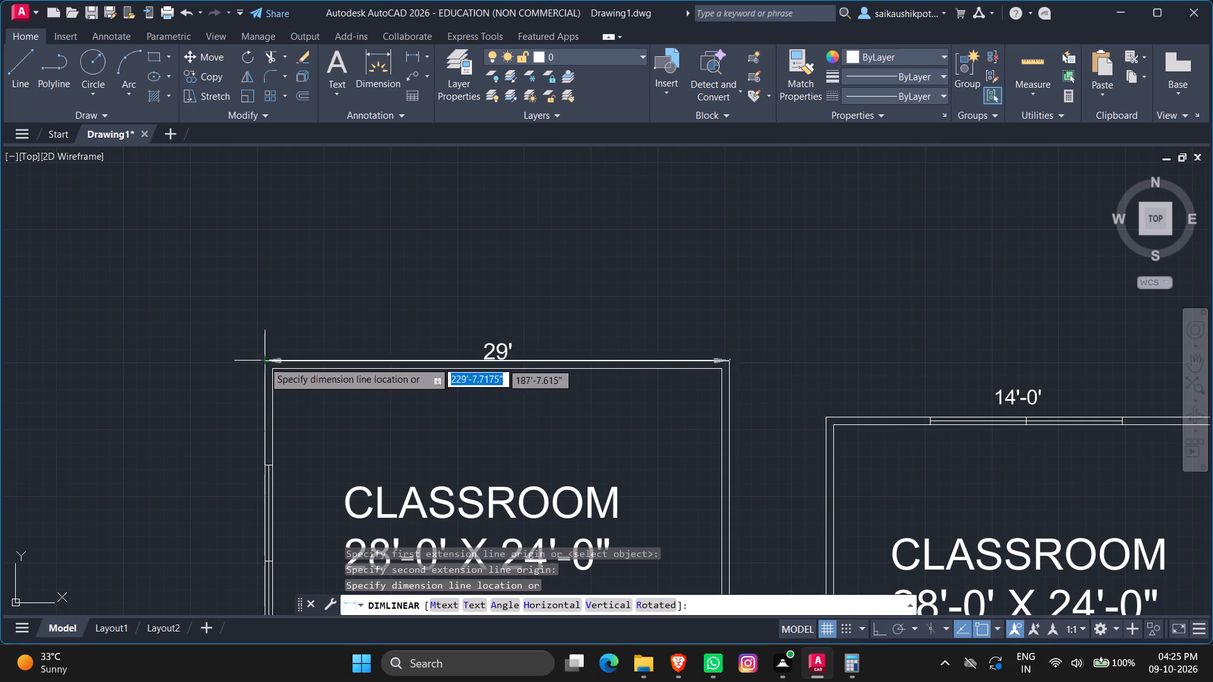
pyautogui.click(275, 285)
# Replace the text of the northwest classroom's north wall dimension with 28'-0' and save the text edit.
pyautogui.doubleClick(491, 277)
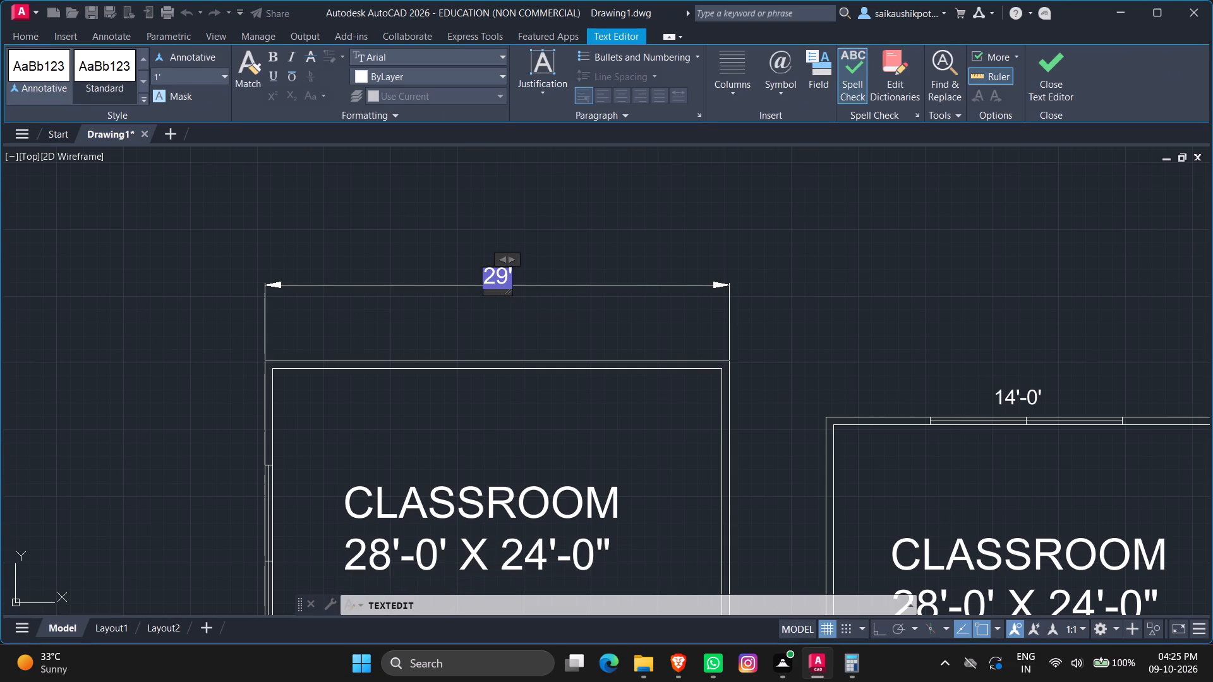
pyautogui.press('End')
pyautogui.press('BackSpace')
pyautogui.write("28'-0'")
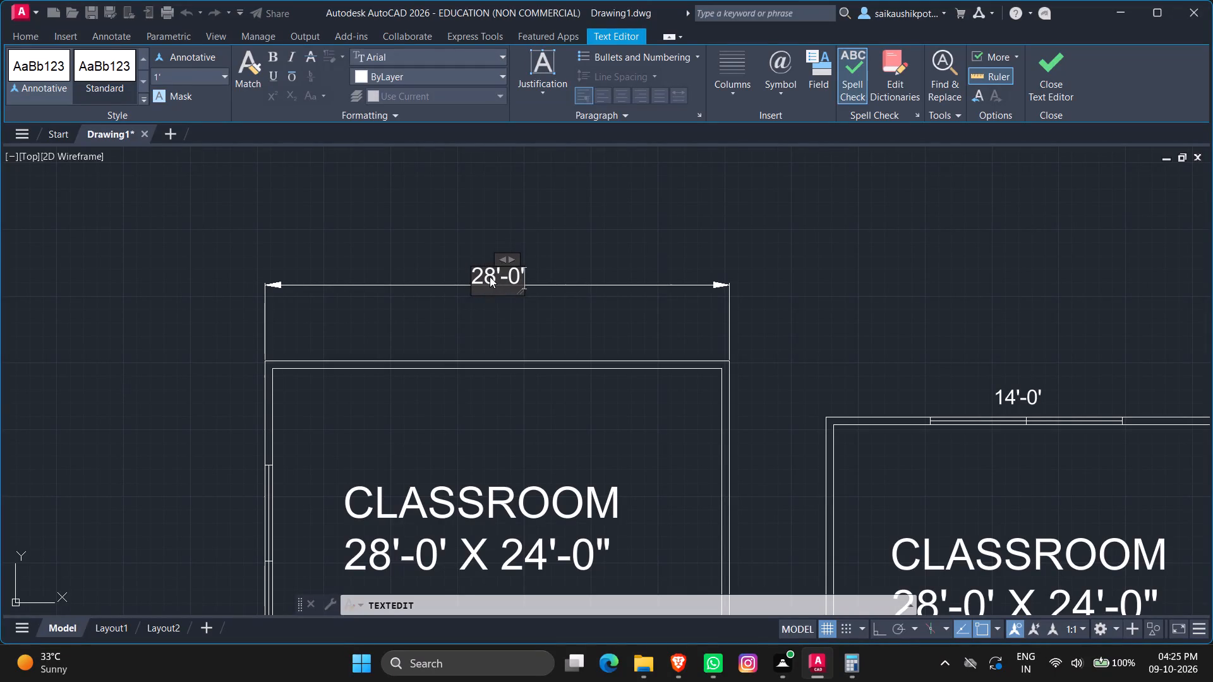
pyautogui.press('Escape')
pyautogui.press('Return')
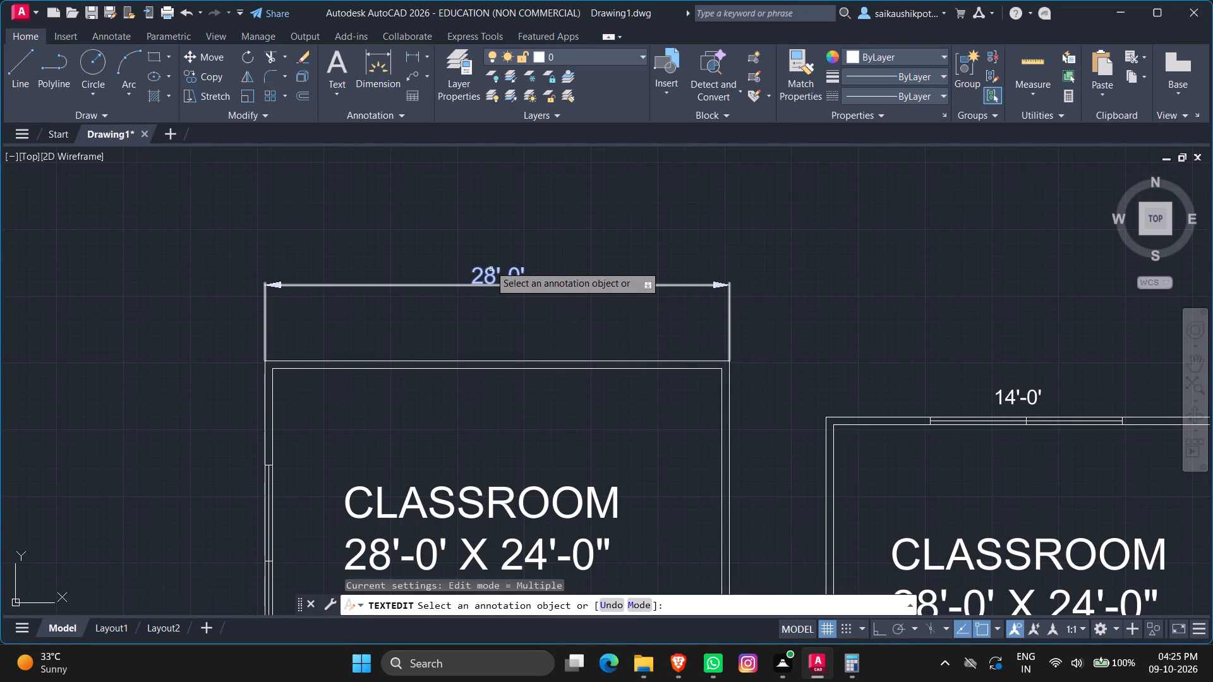
# Change the closing foot mark of the north wall dimension text to an inch mark so it reads 28'-0", saving the edit.
pyautogui.click(489, 265)
pyautogui.click(489, 265)
pyautogui.doubleClick(489, 277)
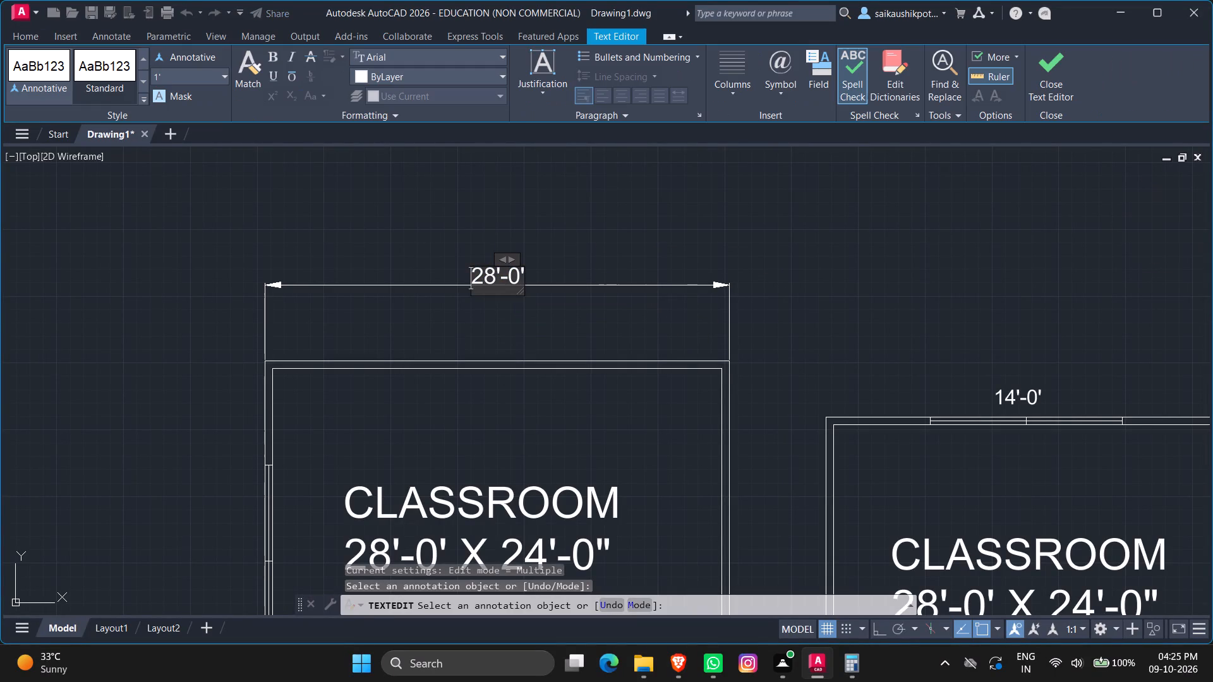
pyautogui.press('End')
pyautogui.press('BackSpace')
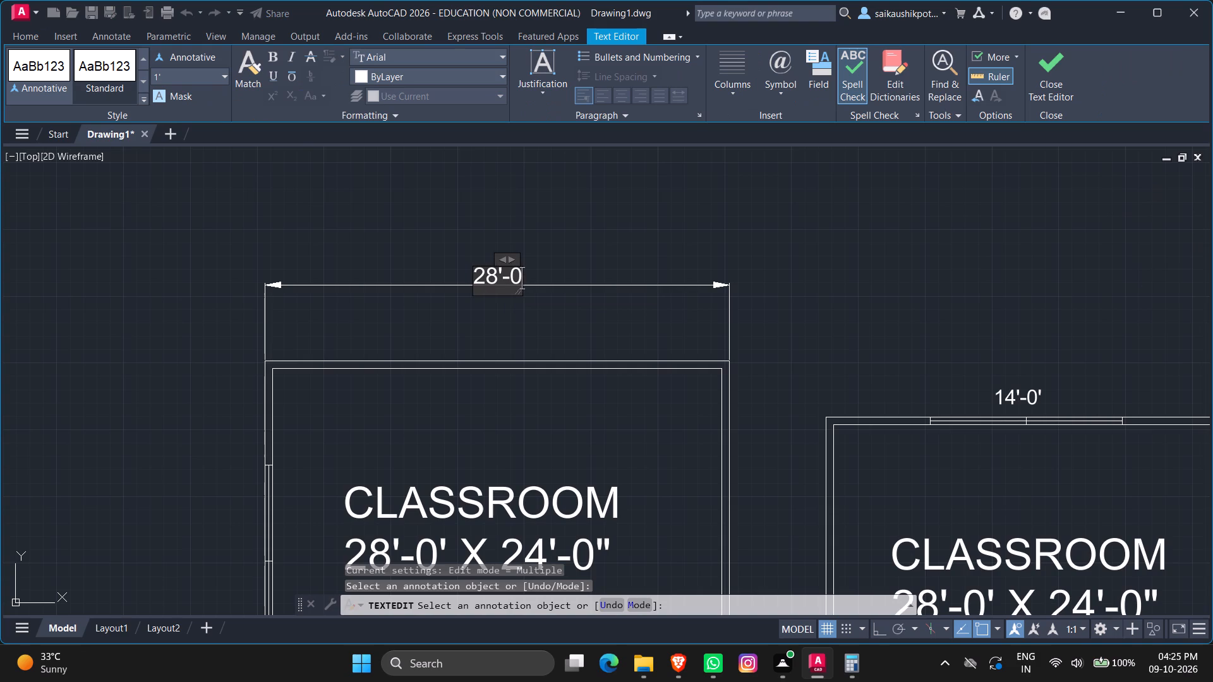
pyautogui.hotkey('shift', '"')
pyautogui.press('Escape')
pyautogui.press('Return')
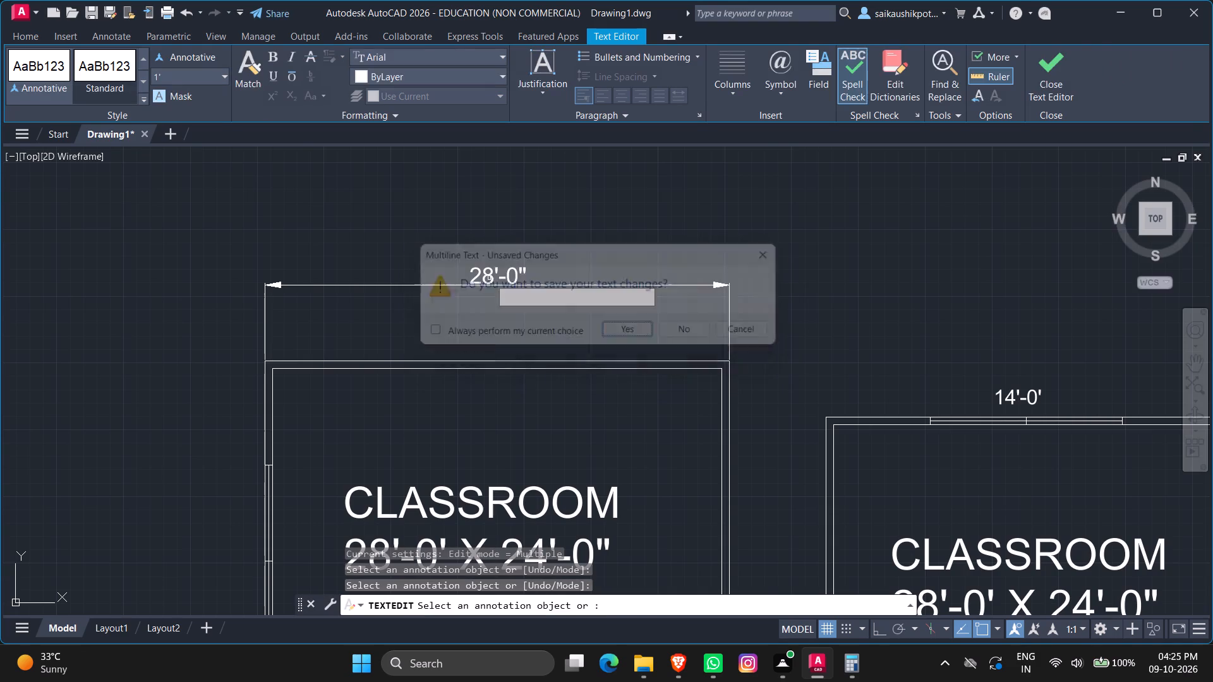
pyautogui.scroll(-4, 517, 270)
pyautogui.press('Escape')
pyautogui.press('Escape')
pyautogui.press('Escape')
pyautogui.press('Escape')
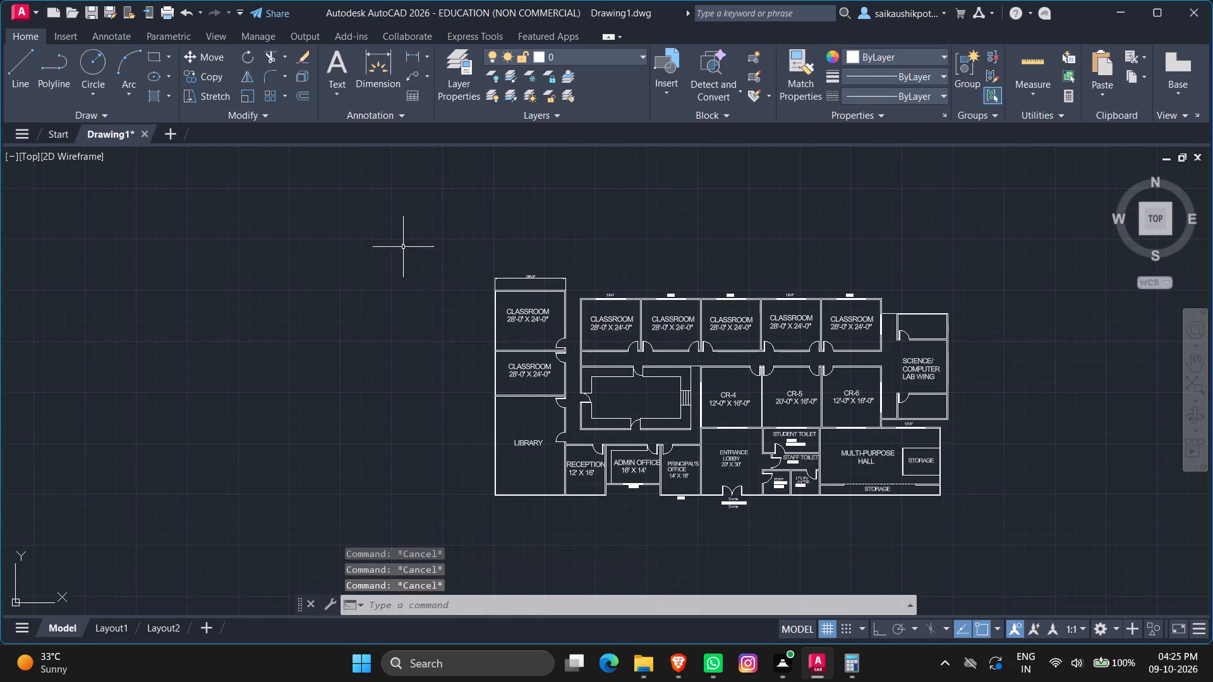
# Add a vertical linear dimension between the northwest classroom's inner west corners, placing the dimension line outside the west wall.
pyautogui.click(409, 56)
pyautogui.scroll(-1, 525, 330)
pyautogui.scroll(3, 461, 349)
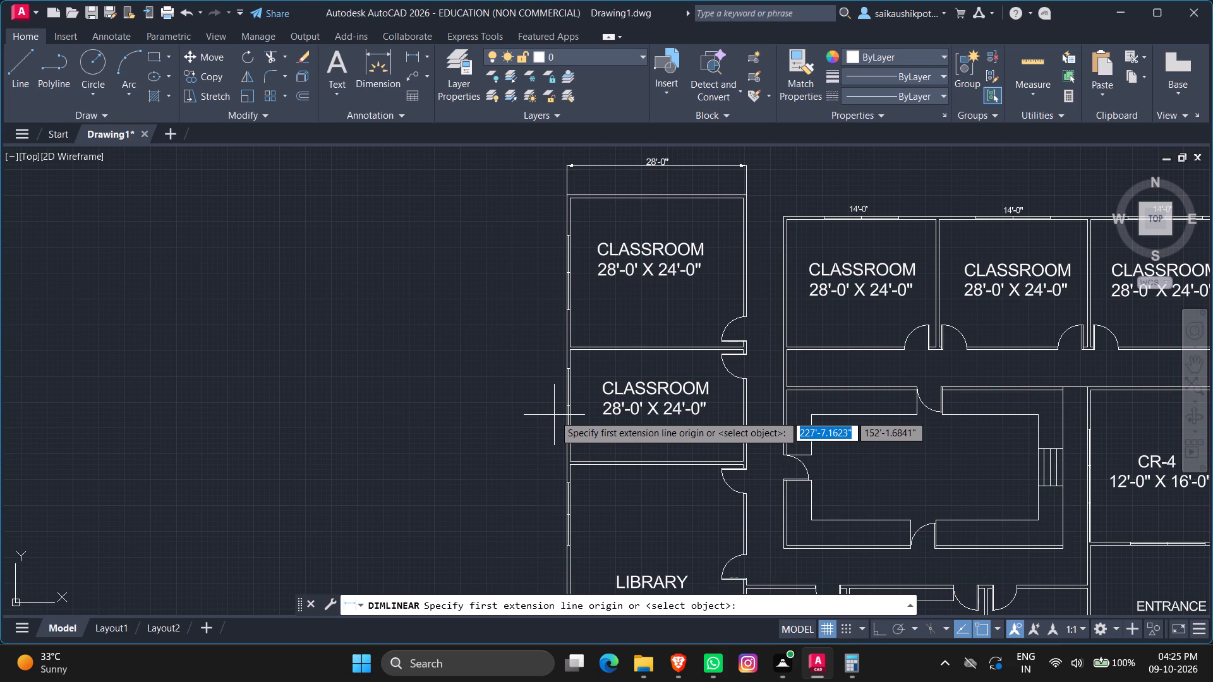
pyautogui.scroll(-1, 598, 345)
pyautogui.scroll(1, 582, 270)
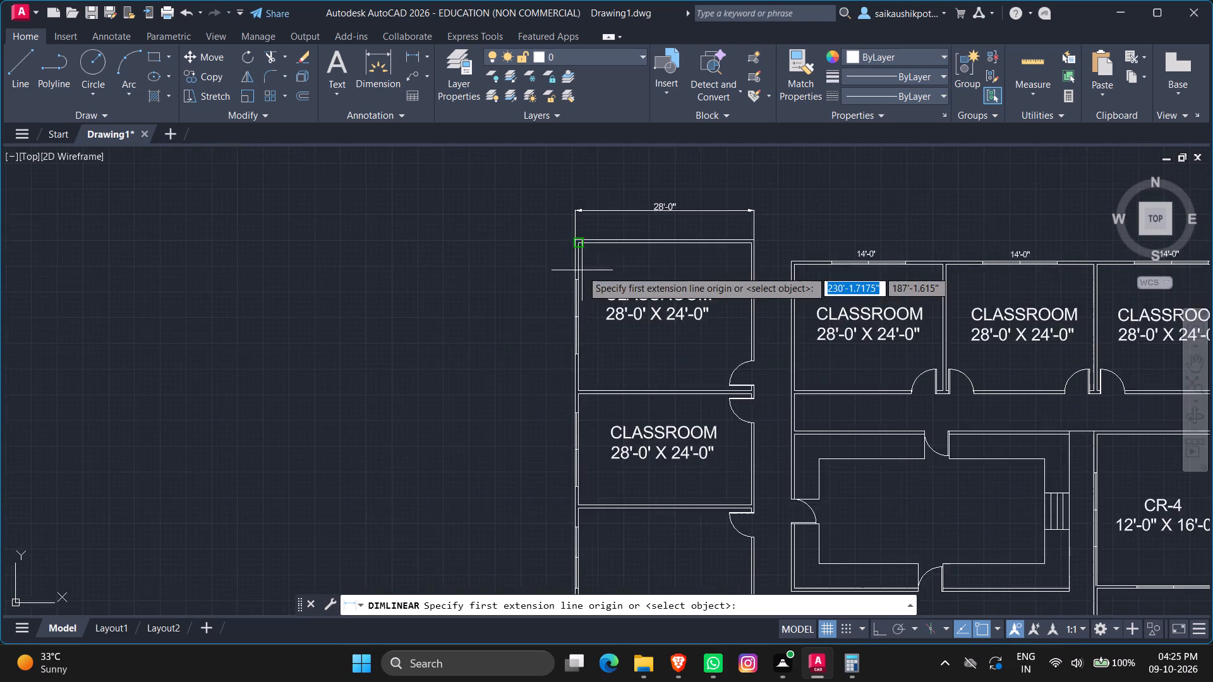
pyautogui.scroll(1, 582, 270)
pyautogui.click(572, 229)
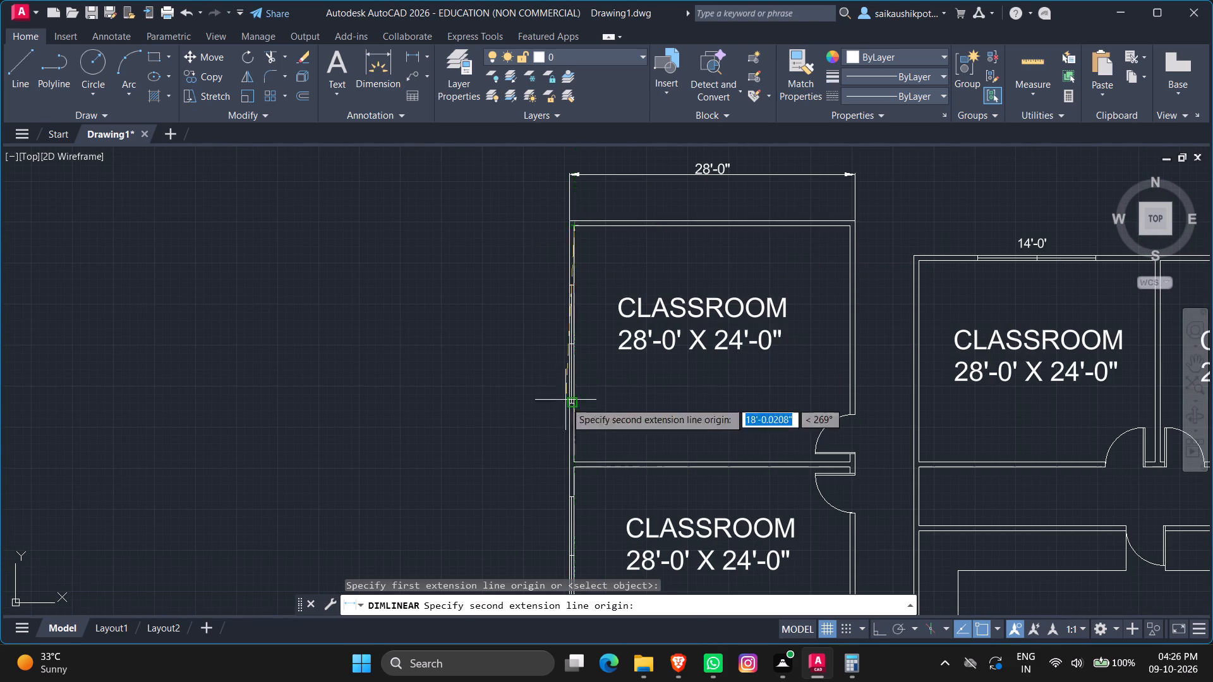
pyautogui.scroll(2, 570, 473)
pyautogui.click(577, 443)
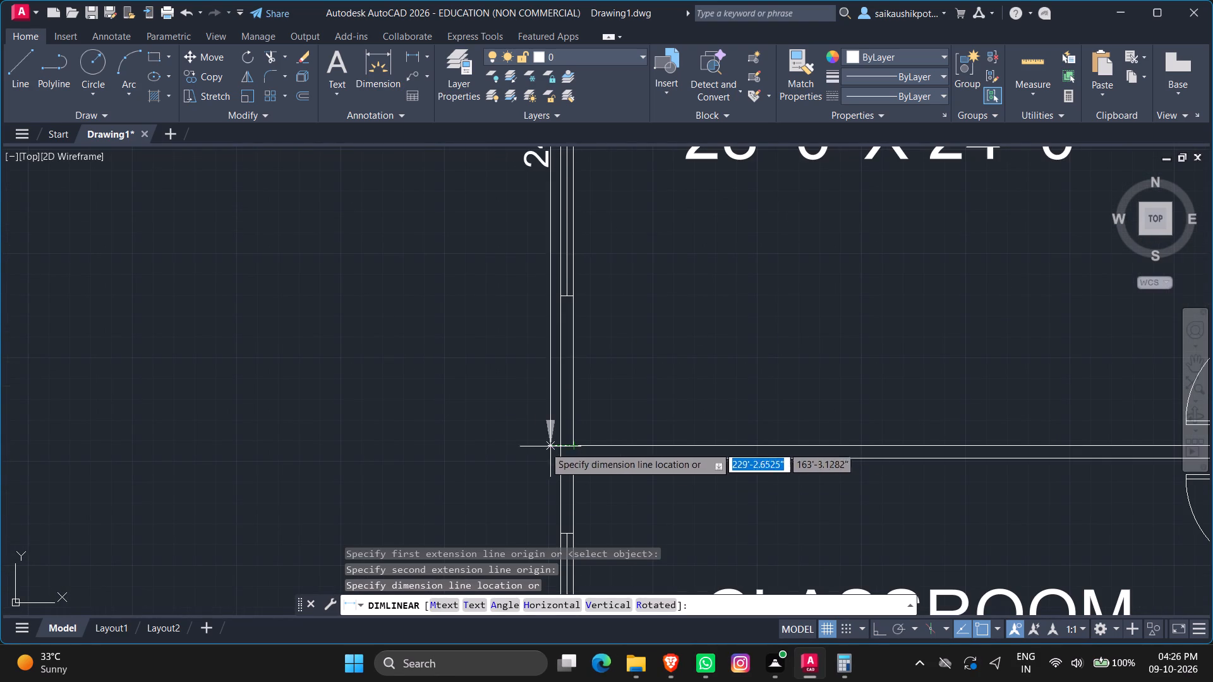
pyautogui.scroll(-2, 528, 448)
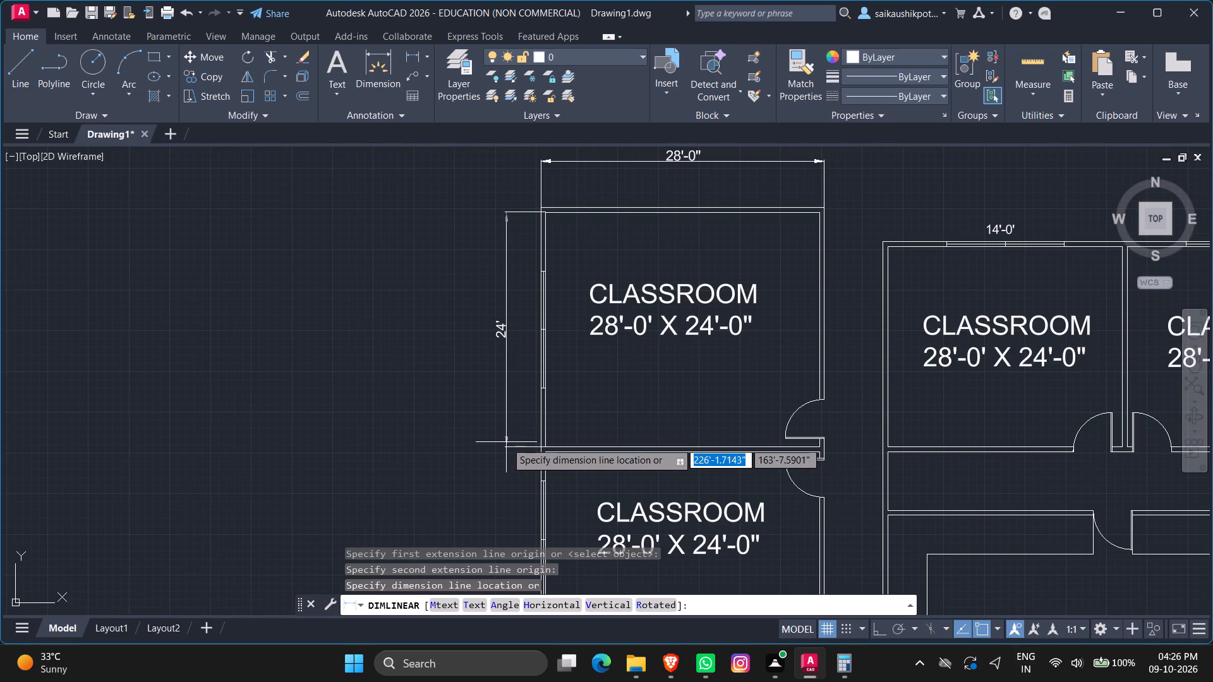
pyautogui.click(501, 439)
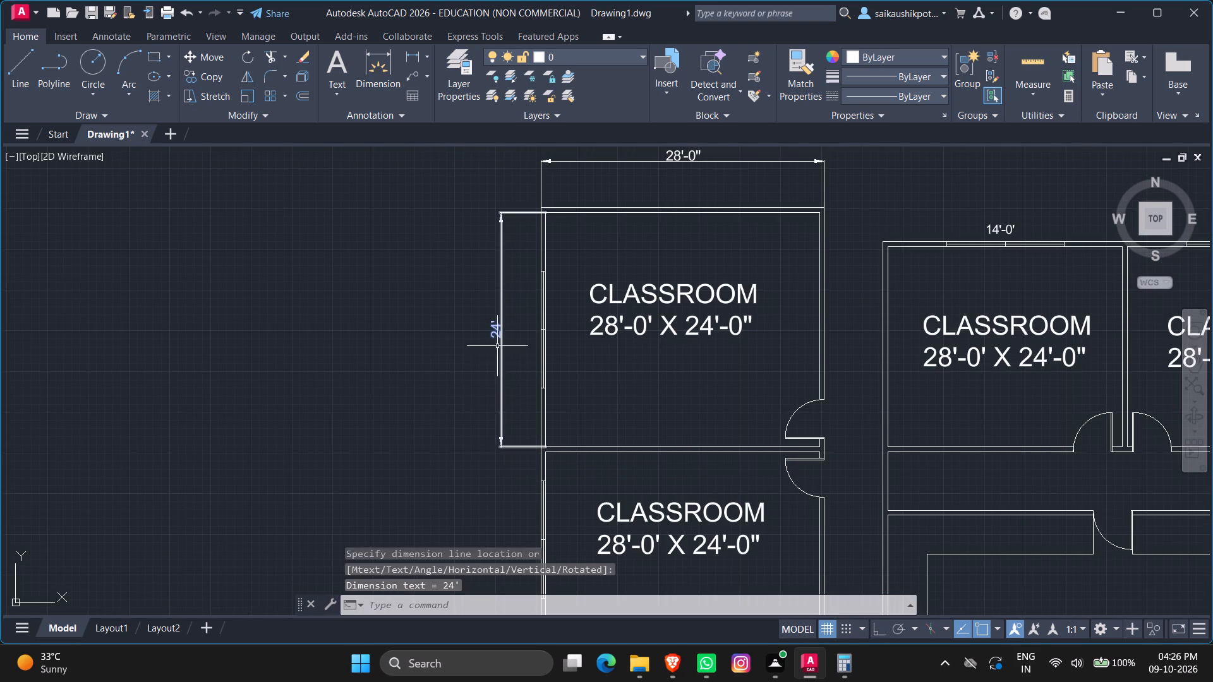
# Replace the text of the northwest classroom's west wall dimension with 24'-0" and save the text edit.
pyautogui.doubleClick(496, 338)
pyautogui.press('End')
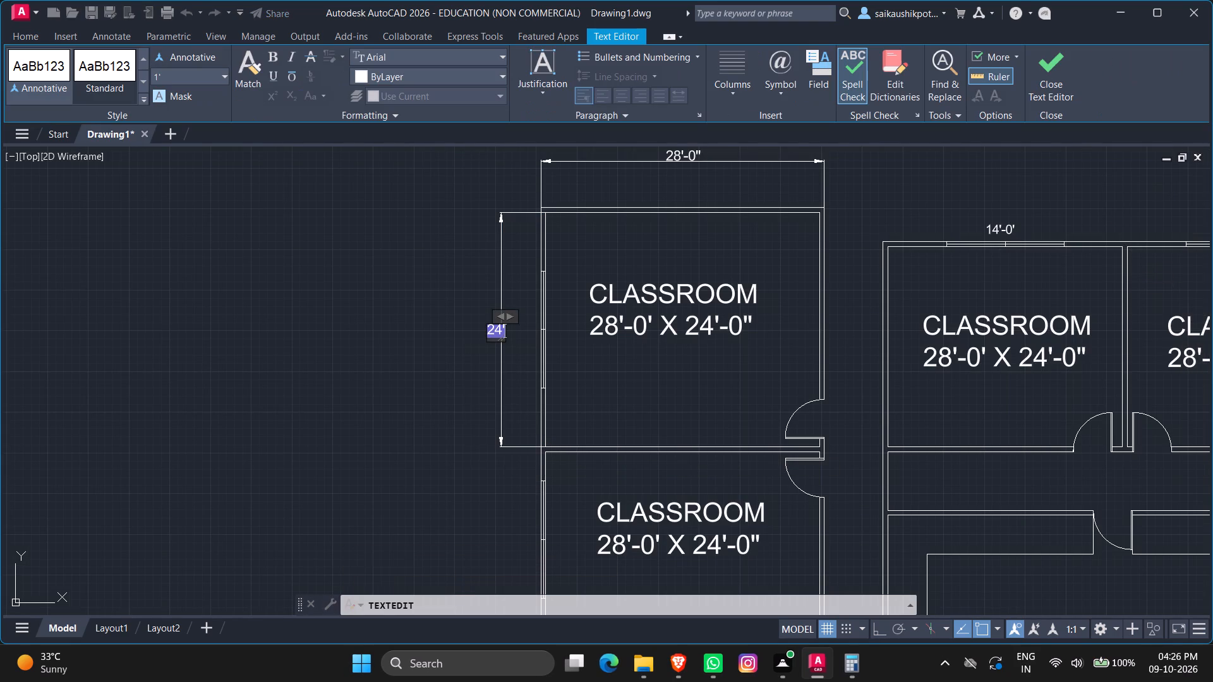
pyautogui.press('BackSpace')
pyautogui.write("24'-0")
pyautogui.hotkey('shift', '"')
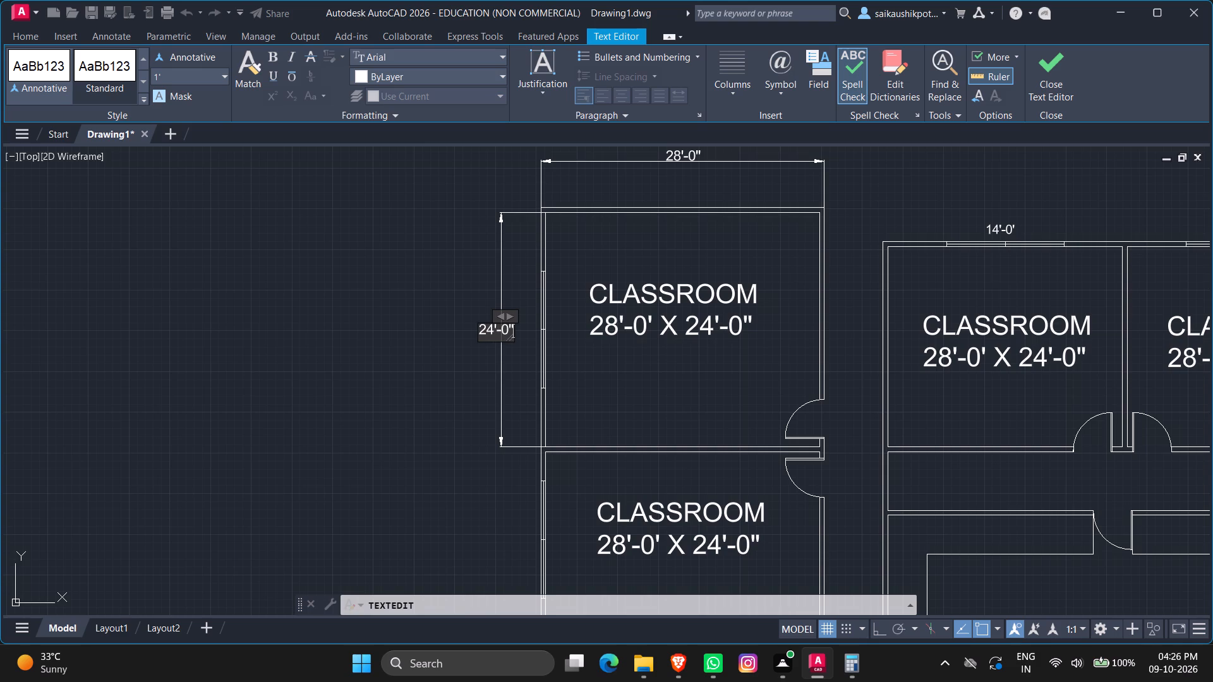
pyautogui.press('Escape')
pyautogui.press('Return')
pyautogui.scroll(-2, 495, 338)
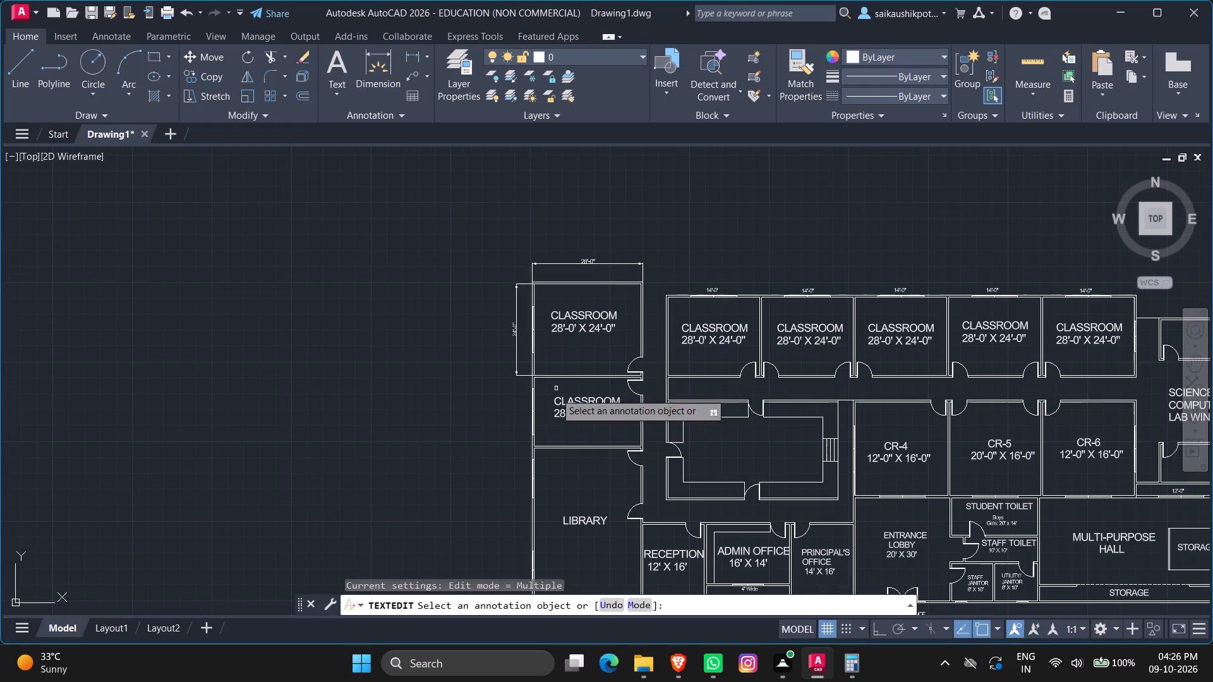
pyautogui.press('Escape')
pyautogui.press('Escape')
pyautogui.press('Escape')
# Add a vertical linear dimension between the inner west corners of the classroom above the library, roughly aligned with the 24'-0" dimension line.
pyautogui.click(409, 59)
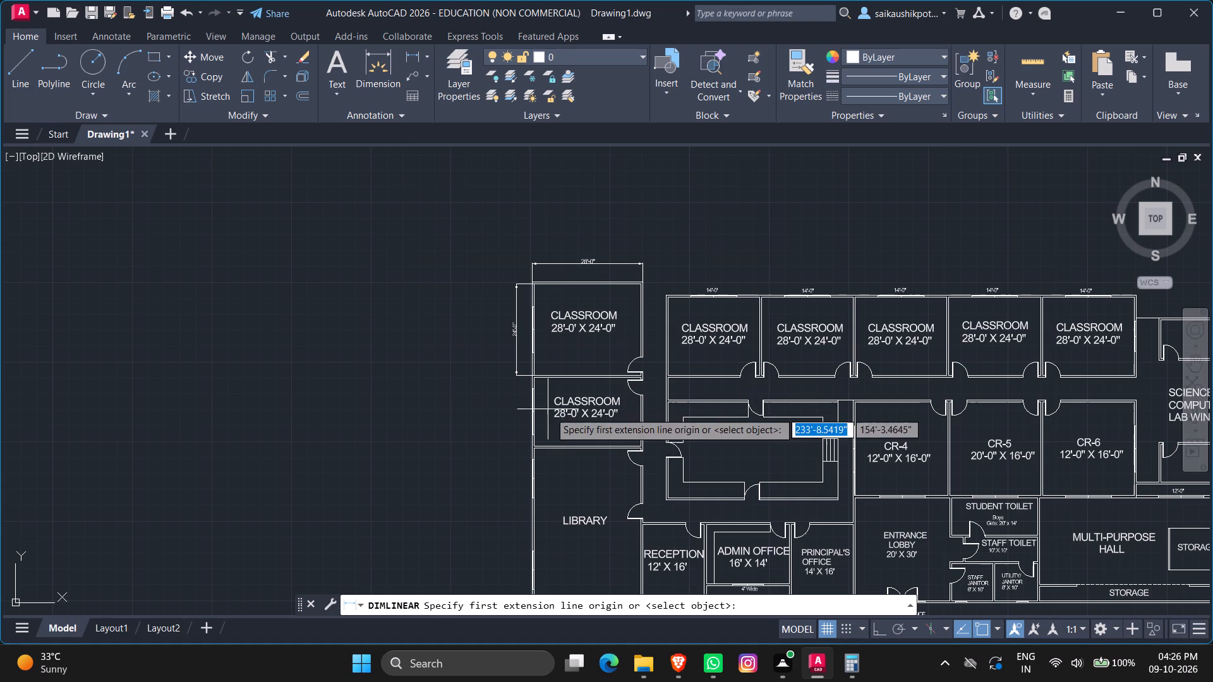
pyautogui.scroll(3, 534, 393)
pyautogui.scroll(-1, 566, 354)
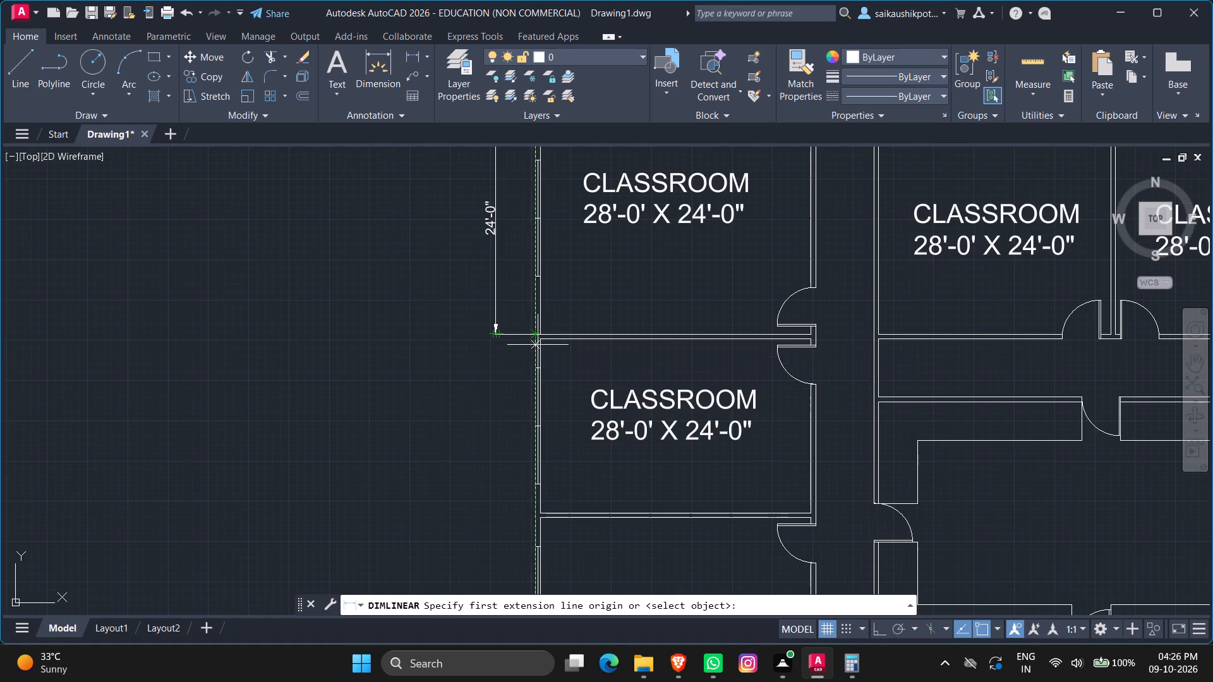
pyautogui.scroll(2, 542, 347)
pyautogui.click(529, 326)
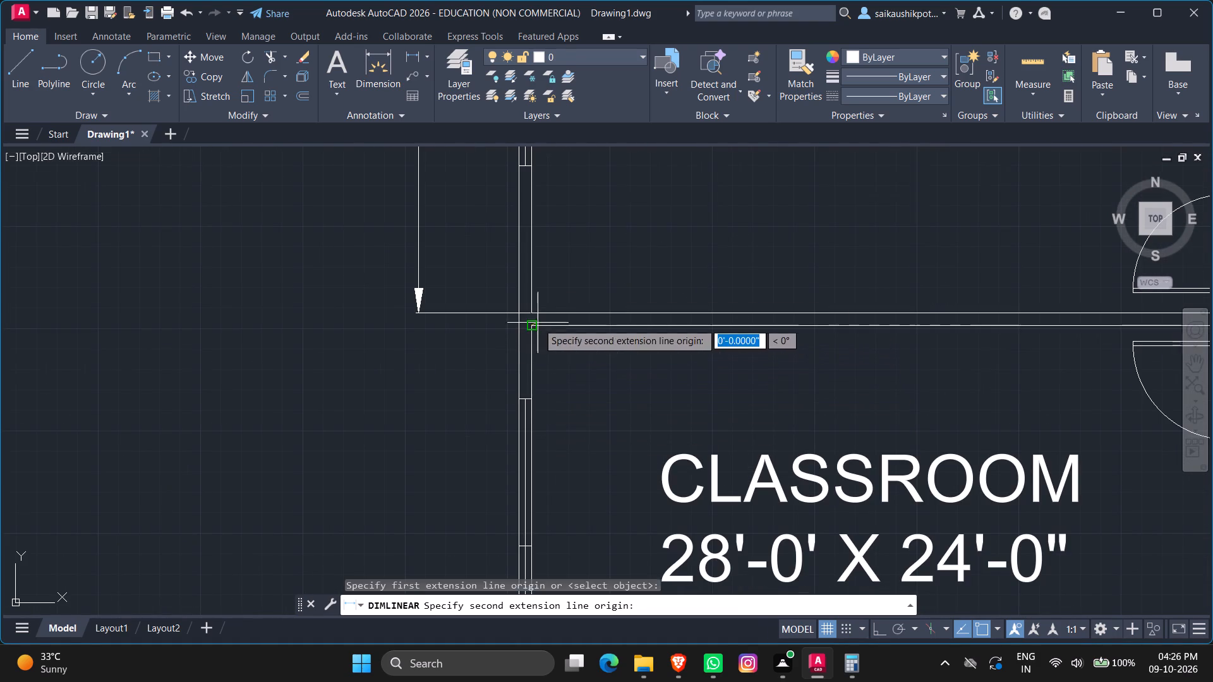
pyautogui.scroll(-2, 582, 295)
pyautogui.scroll(-1, 591, 359)
pyautogui.scroll(4, 570, 472)
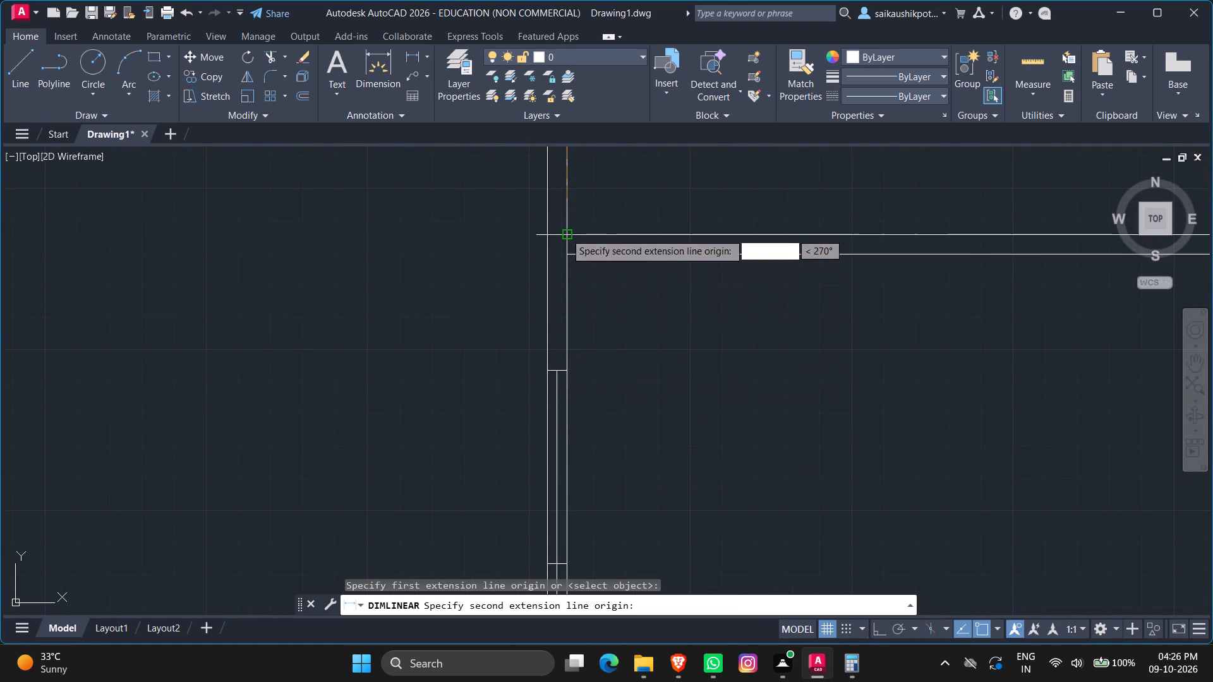
pyautogui.click(565, 233)
pyautogui.scroll(-2, 553, 326)
pyautogui.scroll(-2, 512, 366)
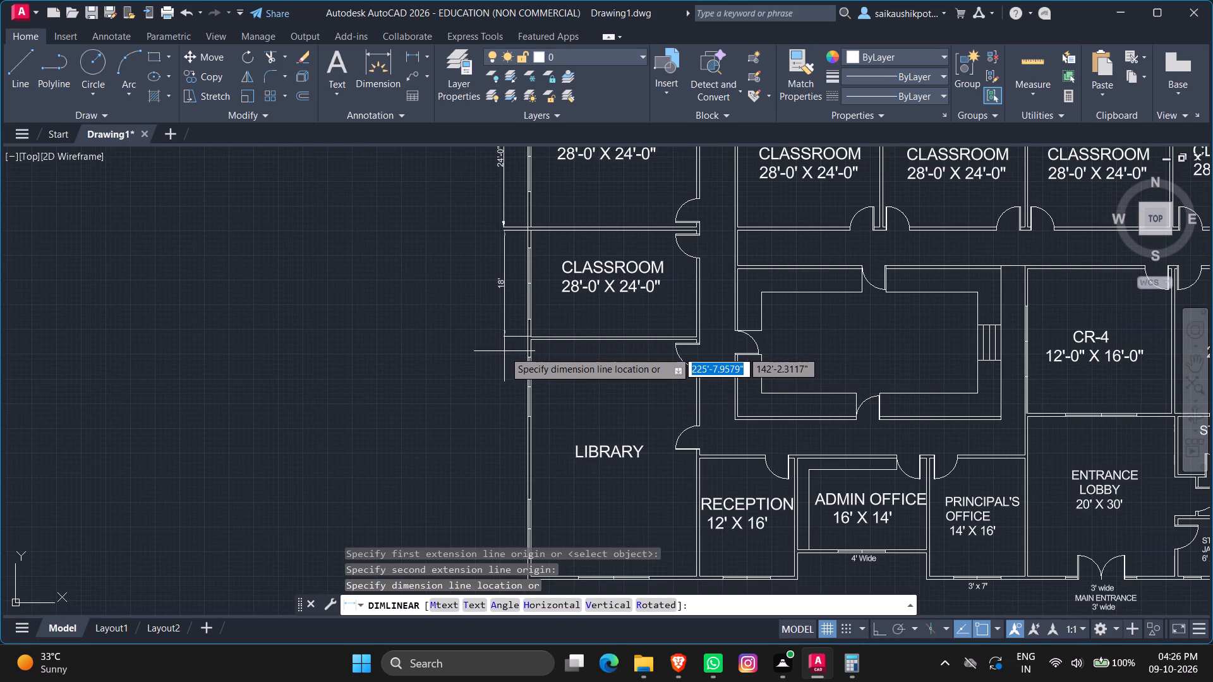
pyautogui.click(504, 351)
pyautogui.press('Escape')
pyautogui.press('Escape')
# Replace the text of the west wall dimension on the classroom above the library with 18'-0" and save the edit.
pyautogui.doubleClick(500, 285)
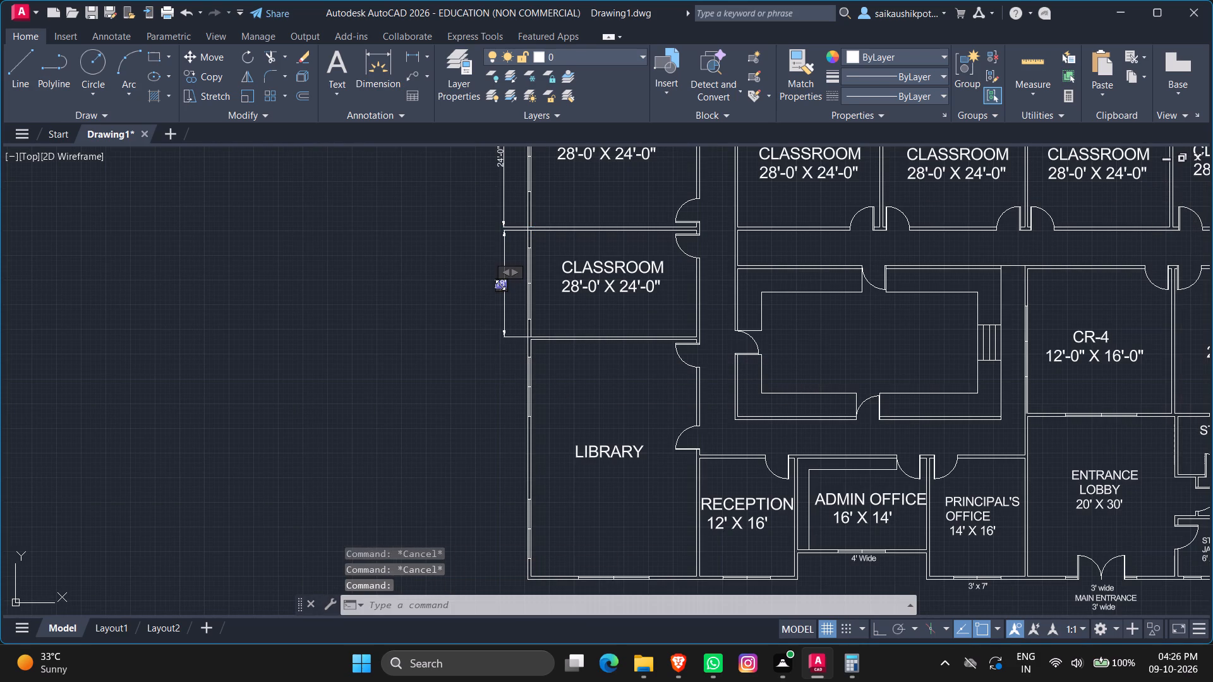
pyautogui.press('End')
pyautogui.press('BackSpace')
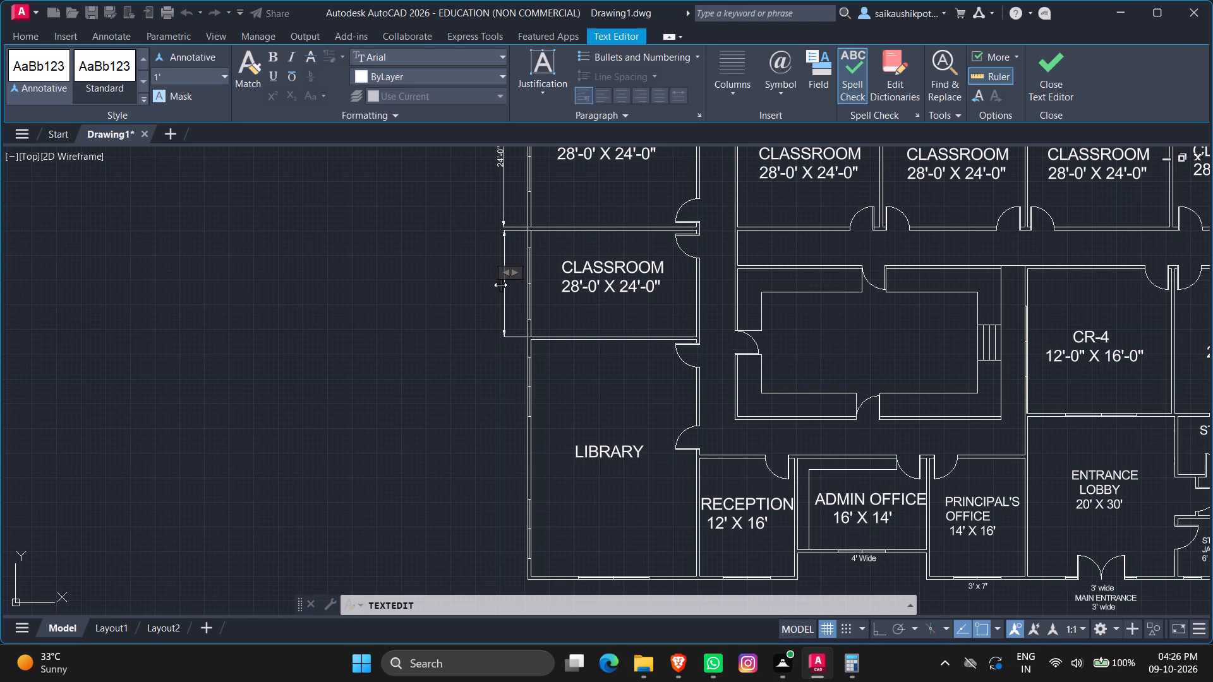
pyautogui.write('18\'-0"')
pyautogui.press('Escape')
pyautogui.press('Return')
pyautogui.scroll(-1, 510, 304)
pyautogui.press('Escape')
pyautogui.press('Escape')
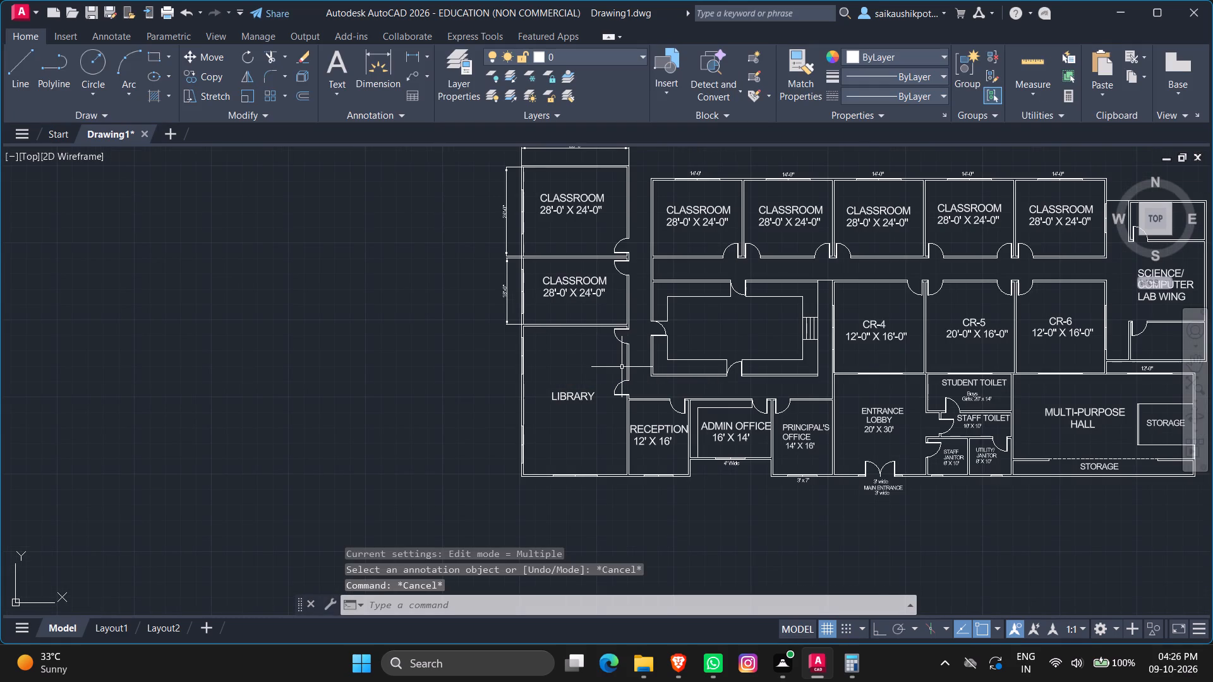
# Add a vertical linear dimension from the library's inner northwest corner to its west wall's midpoint, in line with the 18'-0" dimension.
pyautogui.scroll(-1, 620, 372)
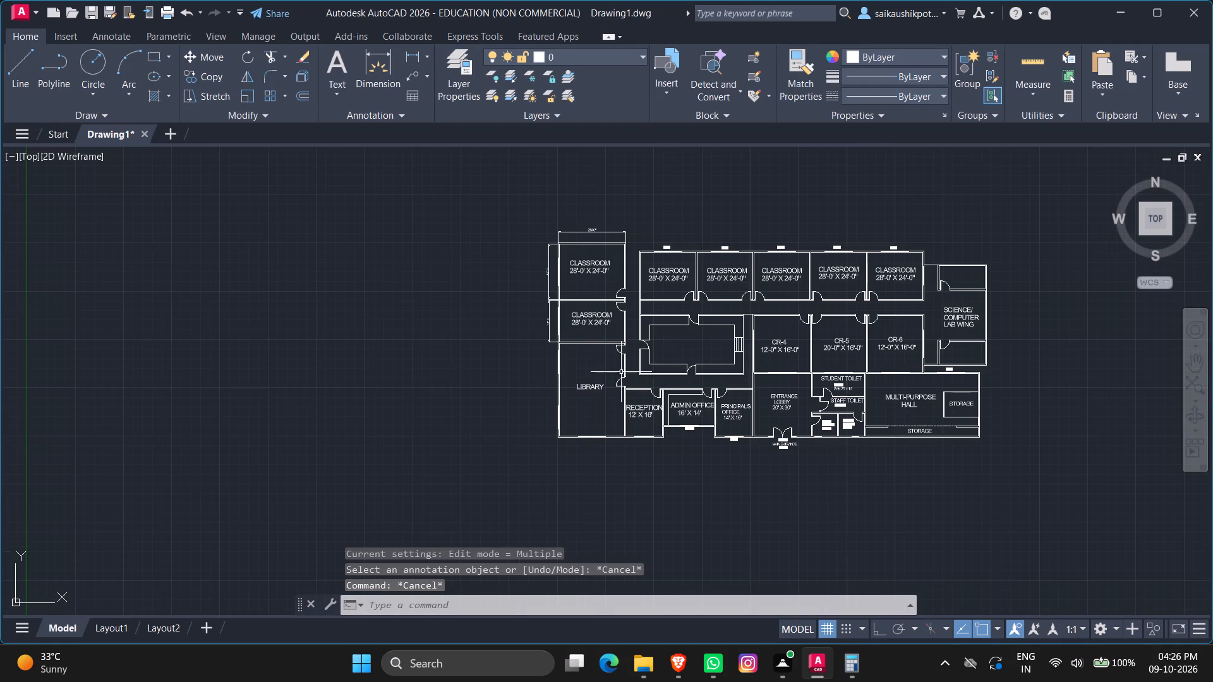
pyautogui.scroll(-1, 514, 379)
pyautogui.scroll(3, 517, 441)
pyautogui.scroll(-1, 515, 359)
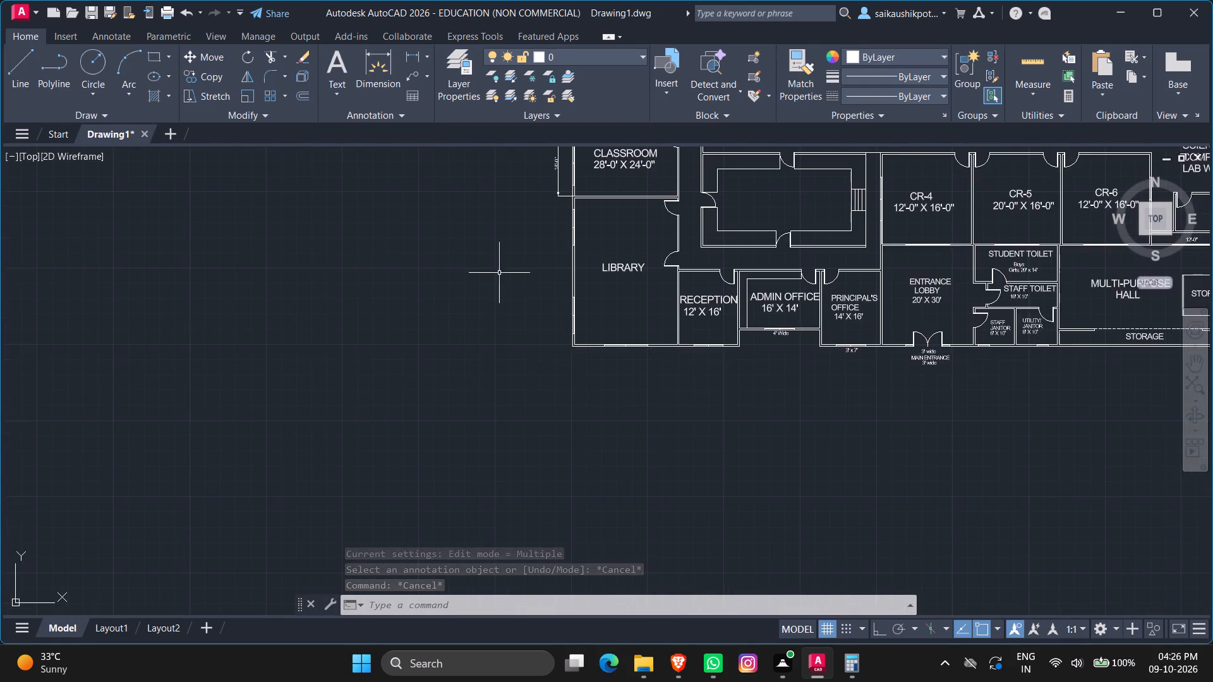
pyautogui.scroll(1, 504, 269)
pyautogui.scroll(-1, 505, 266)
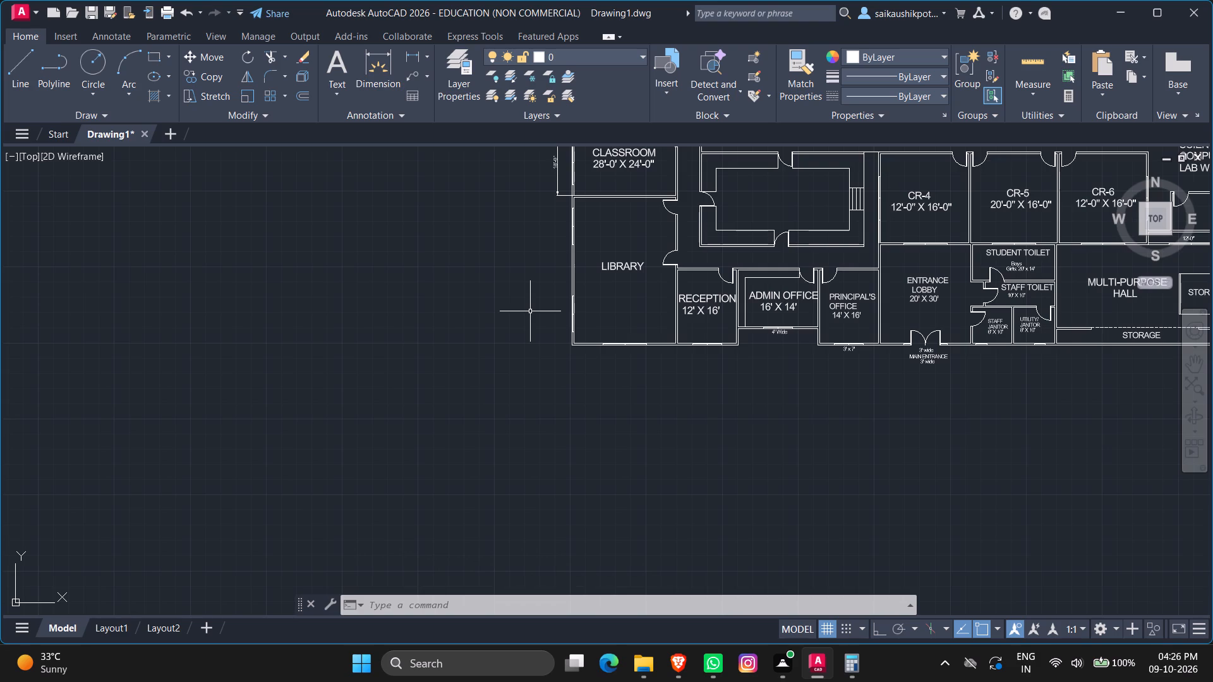
pyautogui.scroll(-2, 574, 292)
pyautogui.scroll(3, 576, 294)
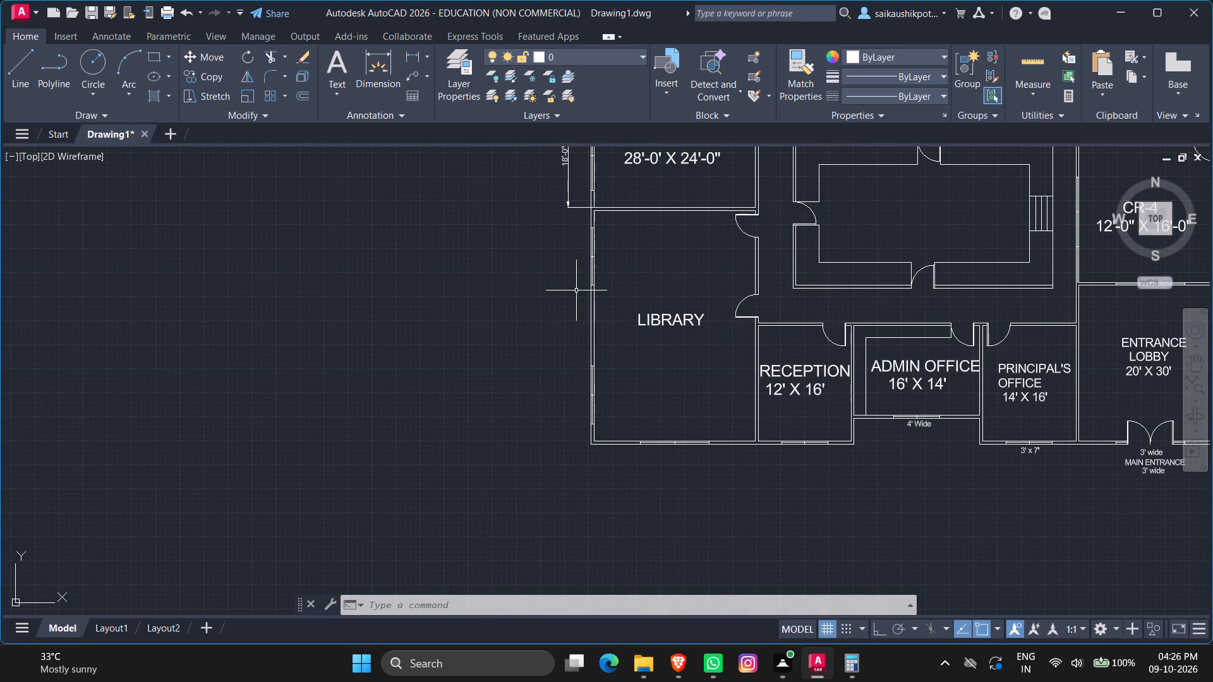
pyautogui.scroll(1, 591, 344)
pyautogui.scroll(-2, 589, 352)
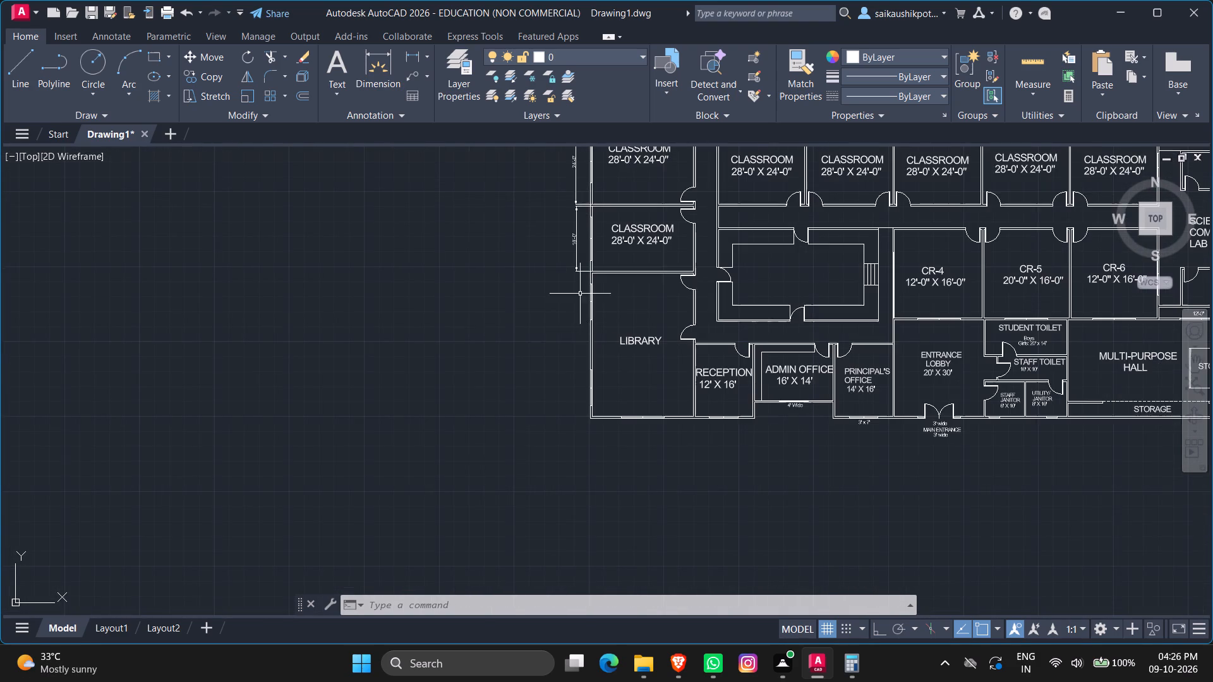
pyautogui.scroll(2, 579, 288)
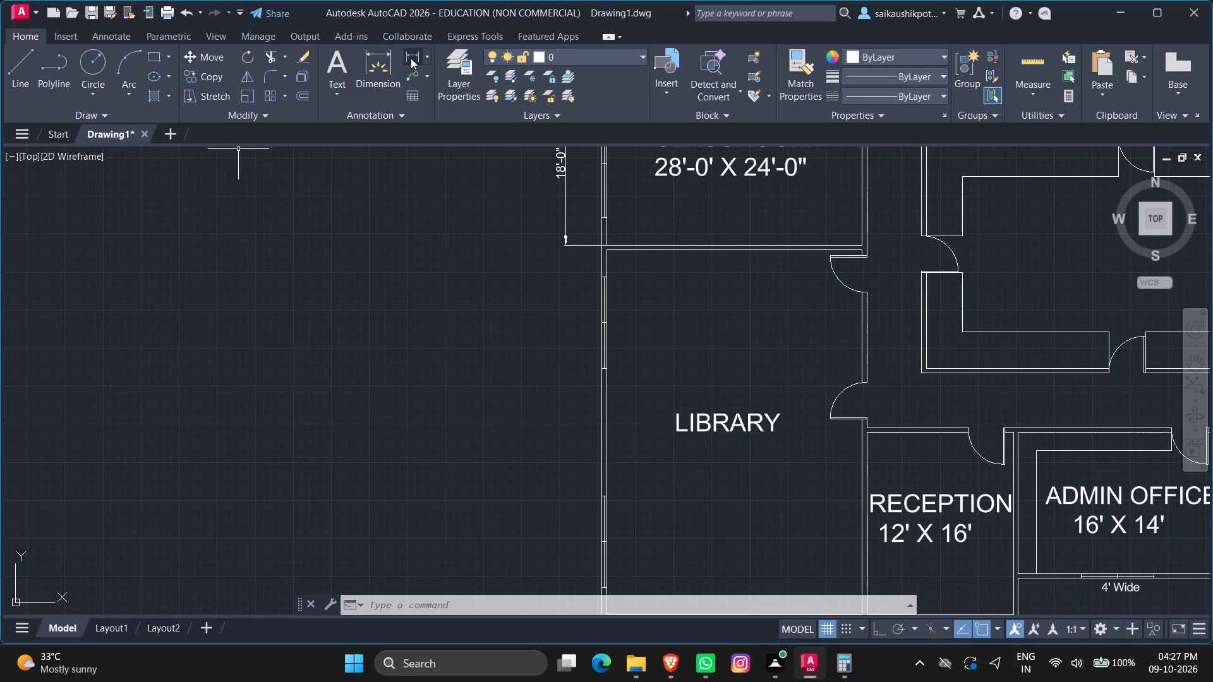
pyautogui.click(411, 58)
pyautogui.click(605, 246)
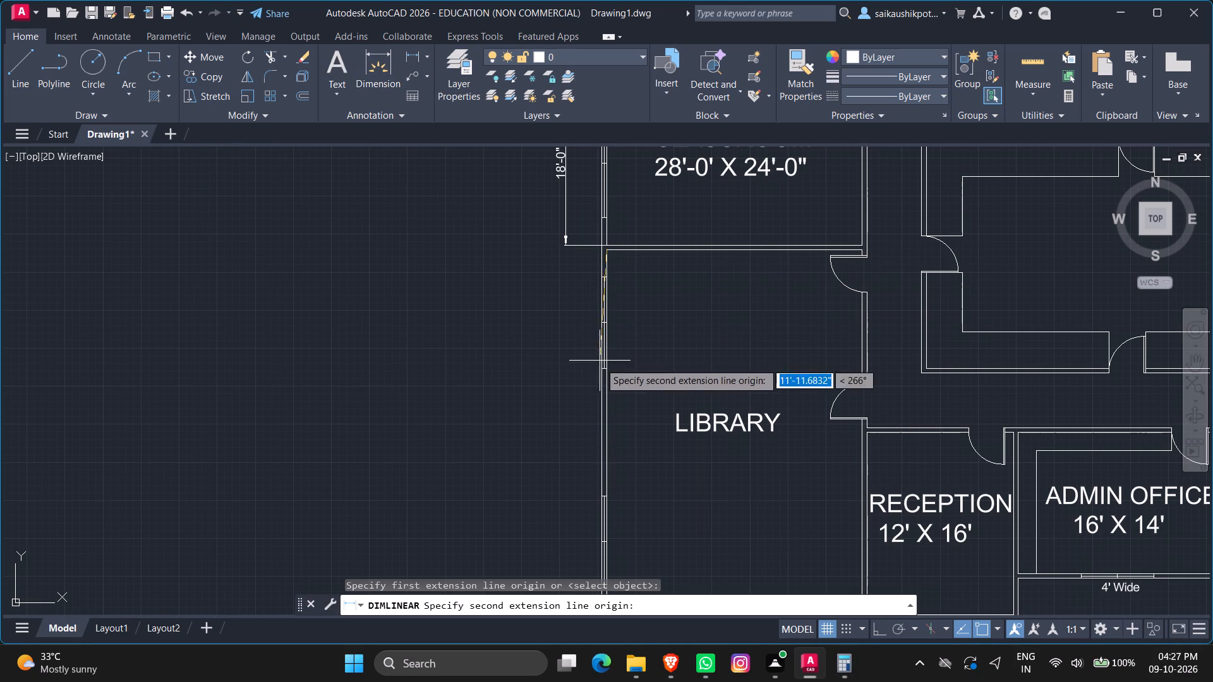
pyautogui.click(607, 431)
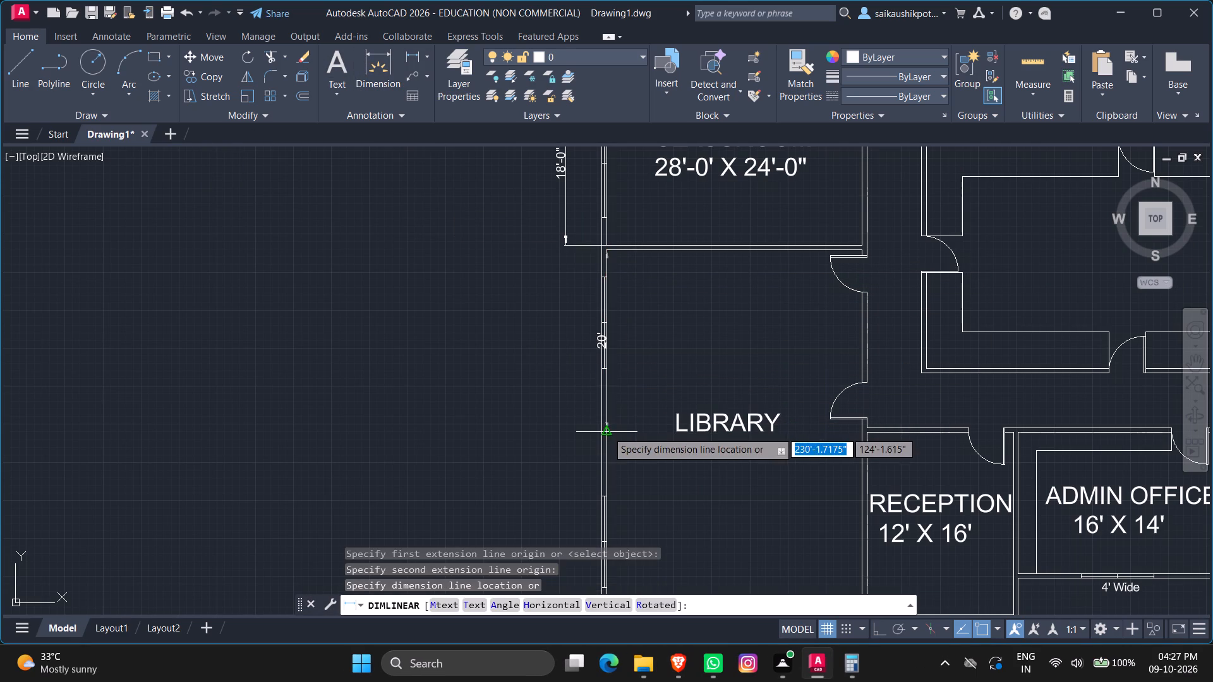
pyautogui.click(565, 420)
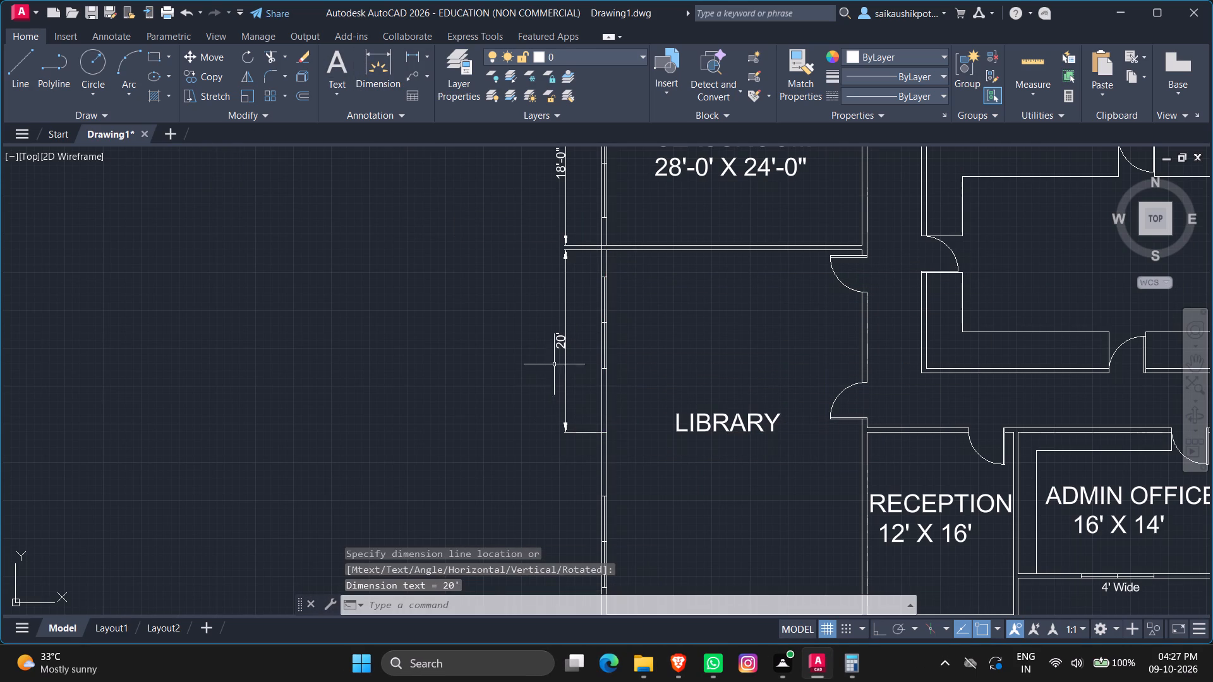
# Replace the text of the west wall dimension on the library's upper half with 16'-0" and save the text edit.
pyautogui.doubleClick(561, 347)
pyautogui.press('End')
pyautogui.press('BackSpace')
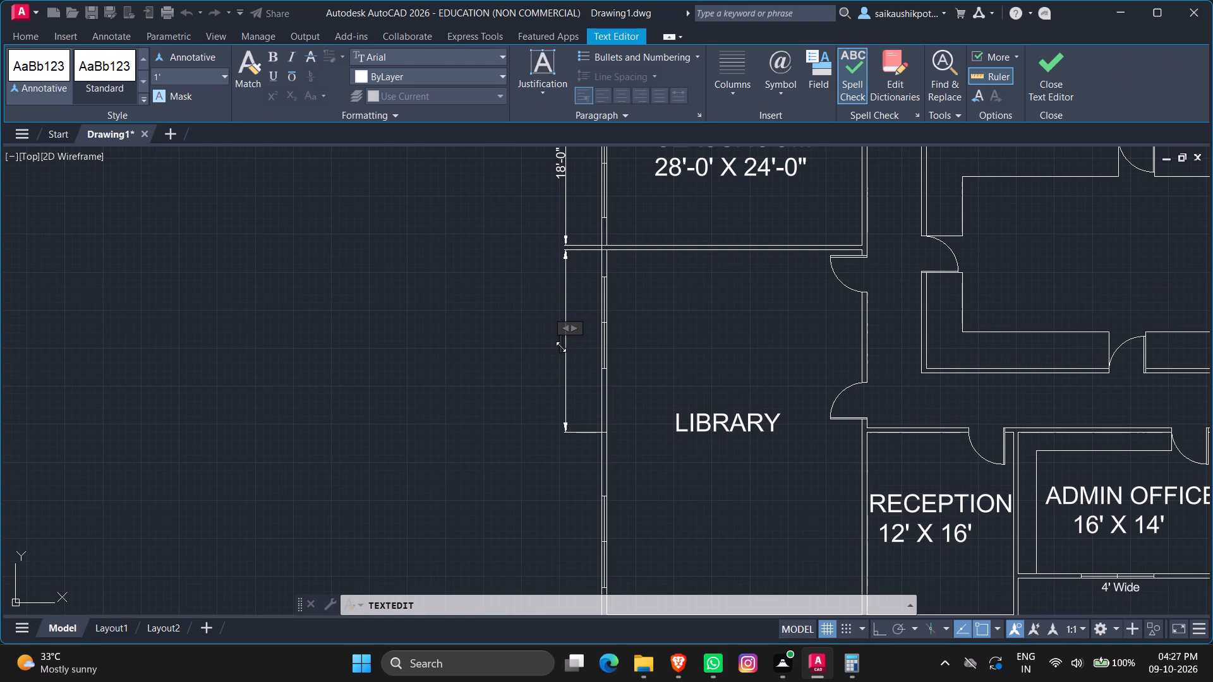
pyautogui.write("16'-")
pyautogui.hotkey('shift', '"')
pyautogui.press('BackSpace')
pyautogui.press('0')
pyautogui.hotkey('shift', '"')
pyautogui.press('Escape')
pyautogui.press('Return')
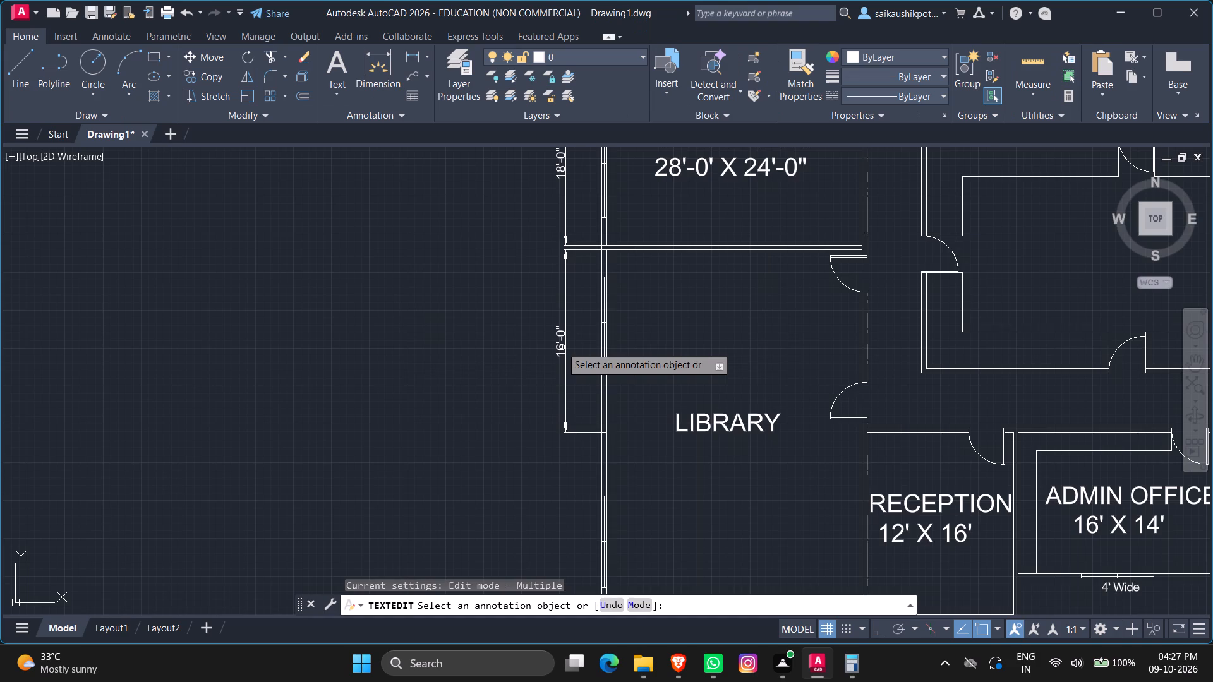
pyautogui.scroll(-2, 614, 341)
pyautogui.press('Escape')
pyautogui.press('Escape')
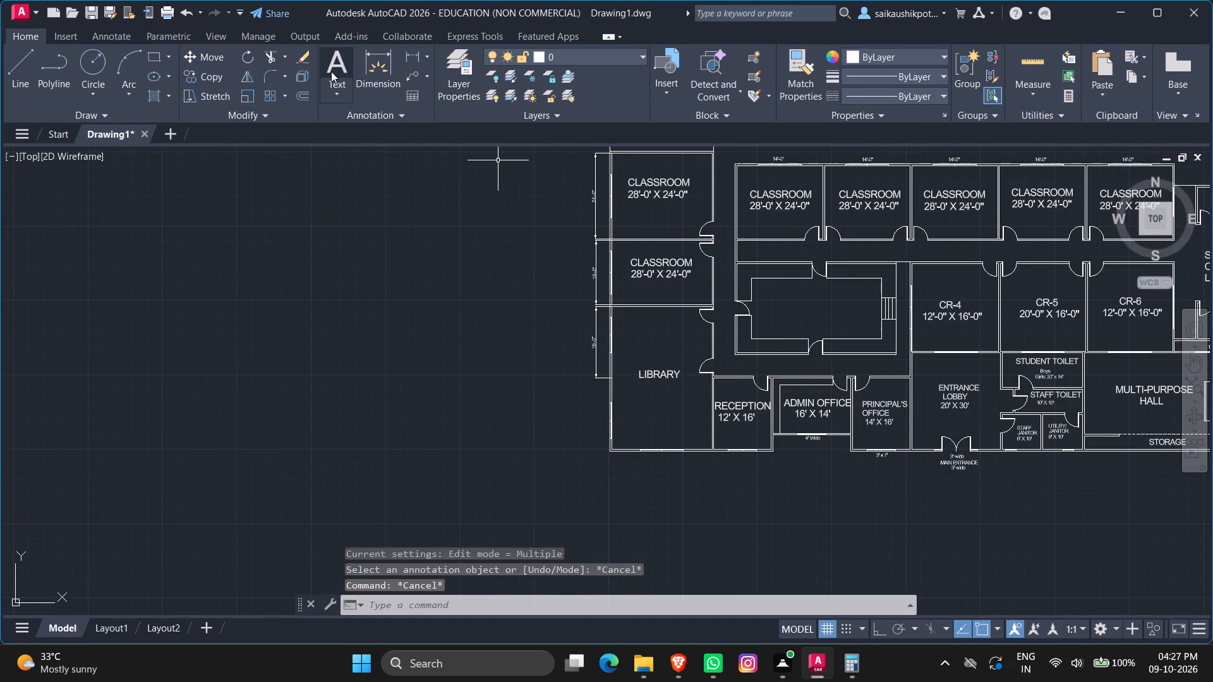
pyautogui.press('Escape')
pyautogui.press('Escape')
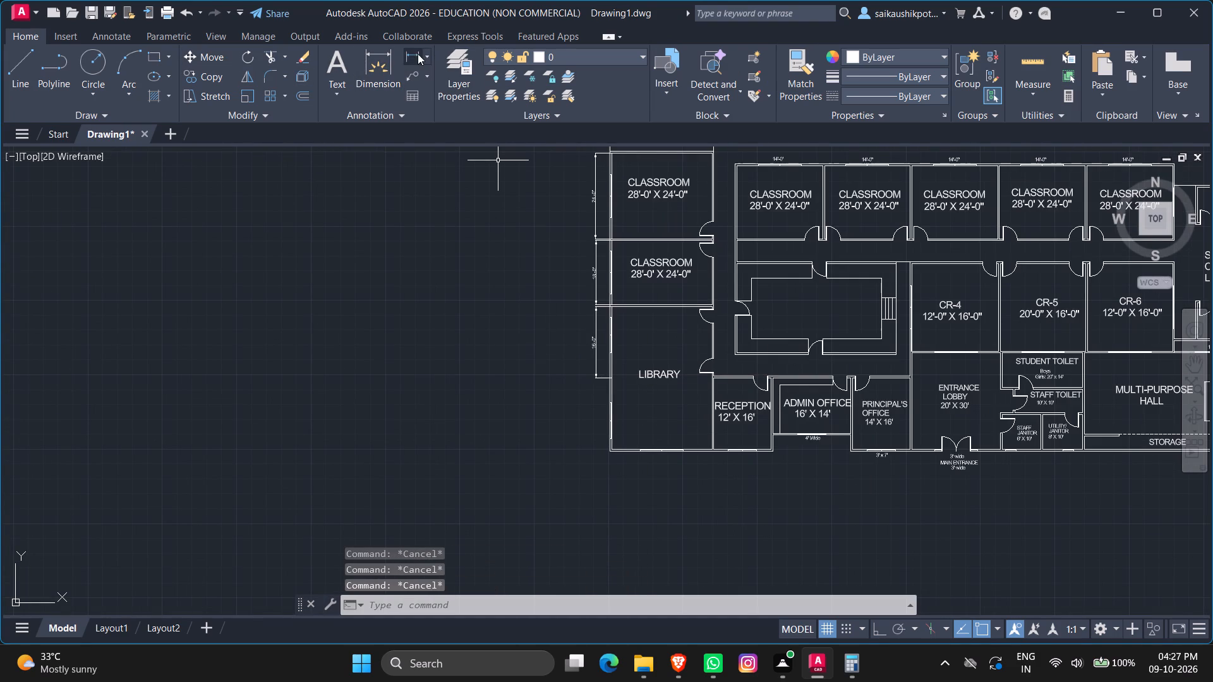
# Add a vertical linear dimension from the library's west wall midpoint to its outer southwest corner, roughly in line with the 16'-0" dimension.
pyautogui.click(409, 54)
pyautogui.scroll(2, 626, 393)
pyautogui.scroll(2, 585, 360)
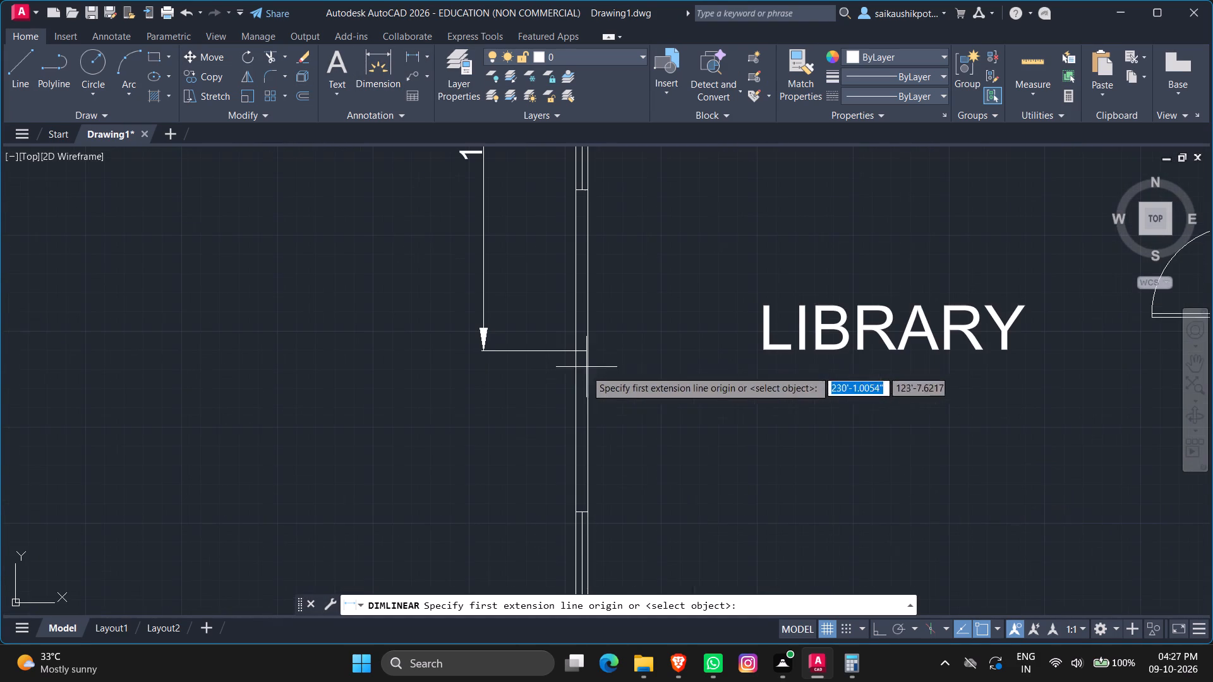
pyautogui.click(572, 349)
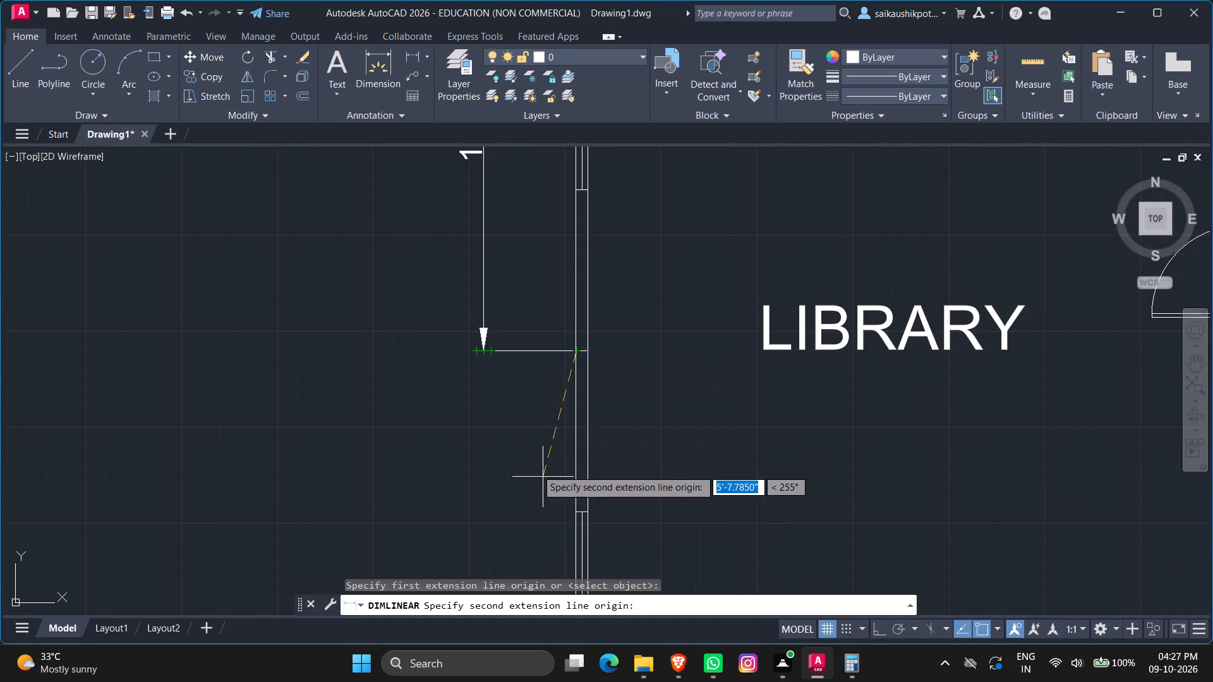
pyautogui.scroll(-4, 528, 453)
pyautogui.scroll(4, 541, 539)
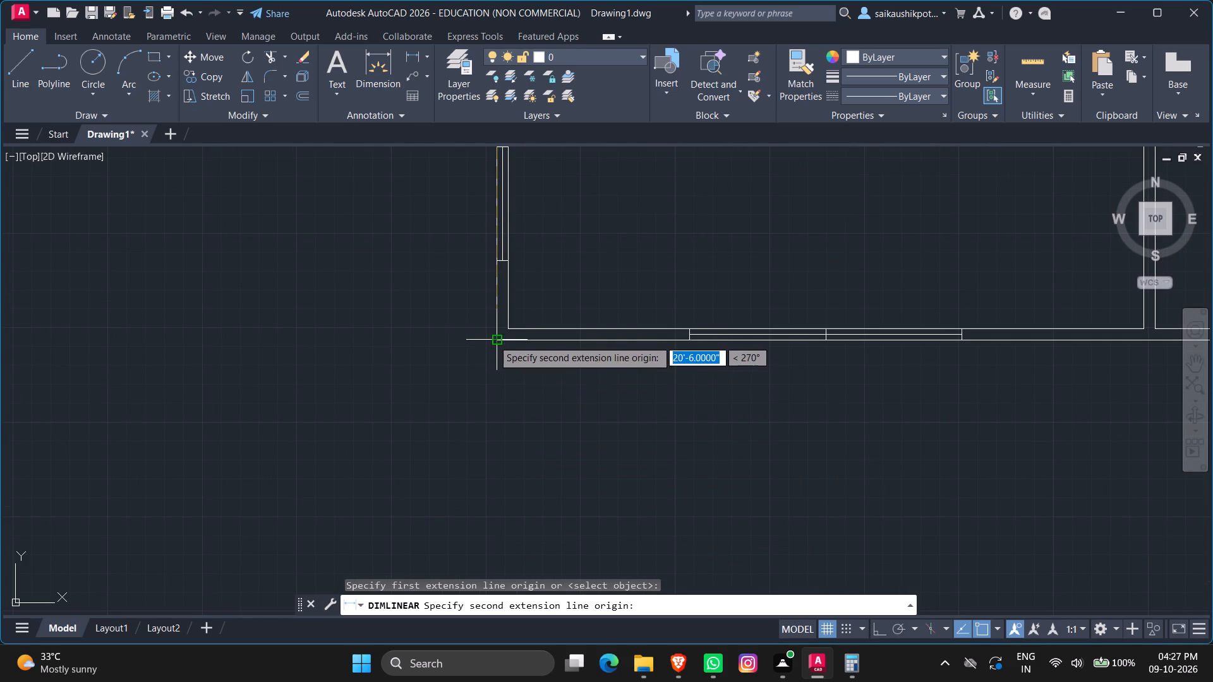
pyautogui.click(493, 341)
pyautogui.scroll(1, 419, 366)
pyautogui.scroll(-3, 433, 430)
pyautogui.scroll(1, 526, 428)
pyautogui.scroll(-1, 584, 434)
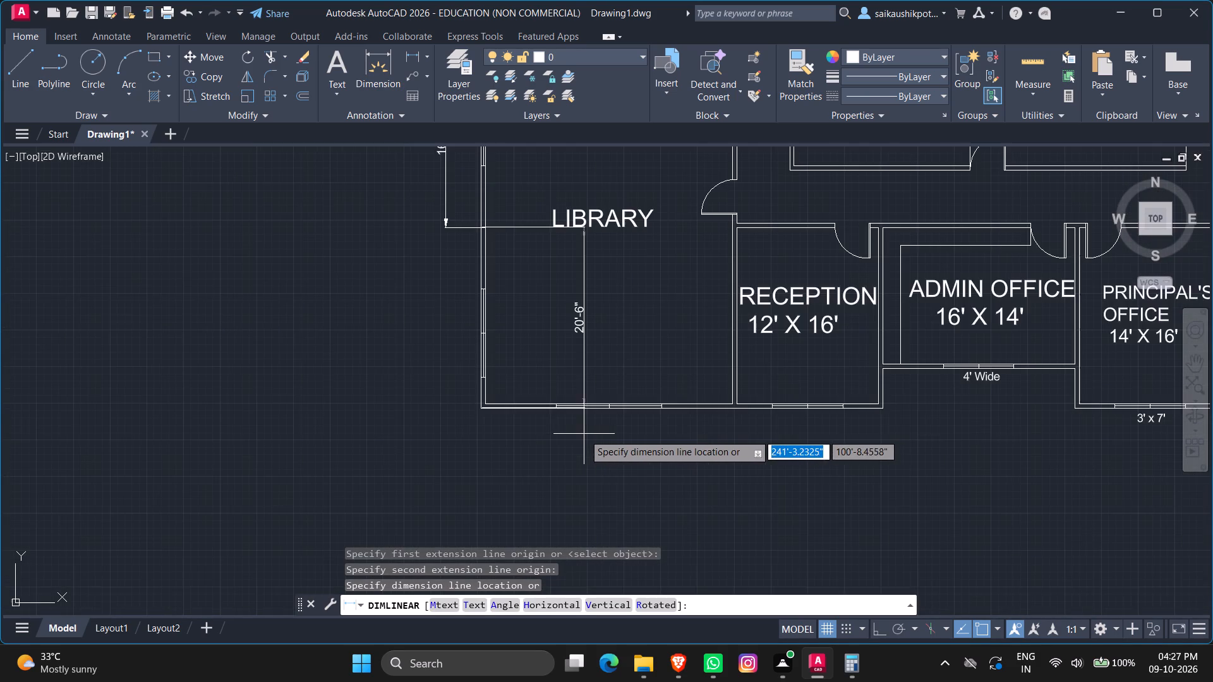
pyautogui.scroll(2, 497, 410)
pyautogui.scroll(-2, 706, 472)
pyautogui.scroll(-1, 836, 427)
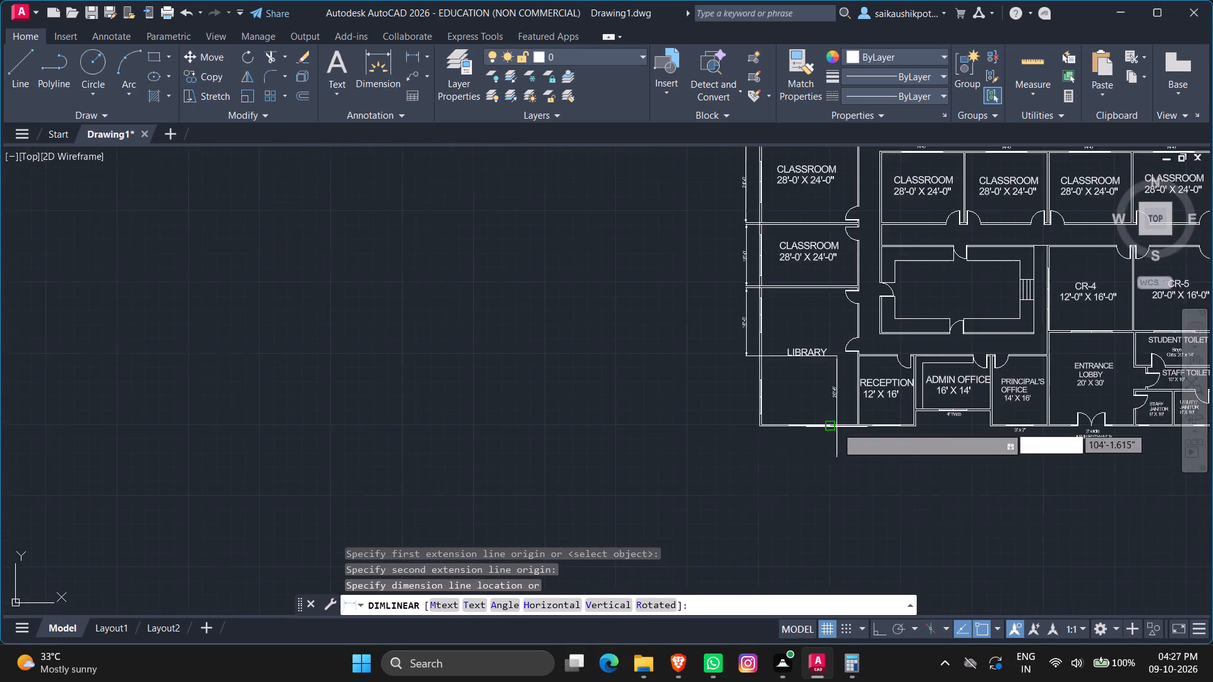
pyautogui.scroll(-3, 836, 427)
pyautogui.scroll(5, 668, 417)
pyautogui.scroll(-1, 670, 417)
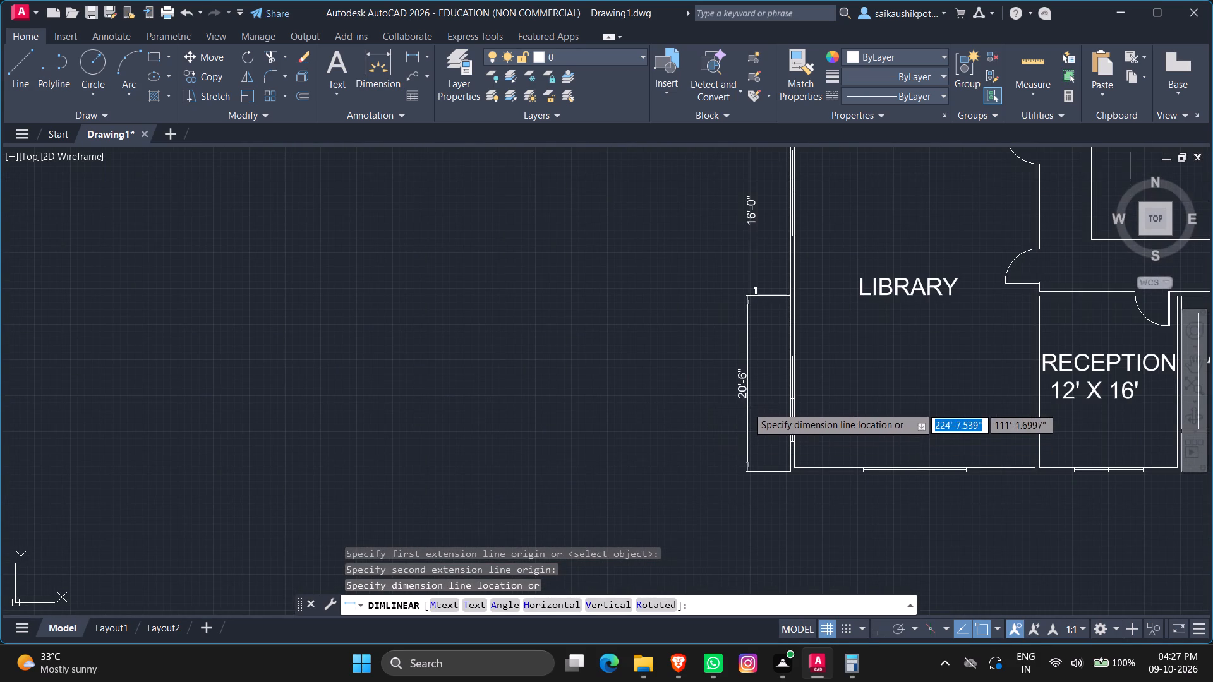
pyautogui.scroll(4, 747, 393)
pyautogui.scroll(-2, 747, 362)
pyautogui.scroll(-3, 771, 416)
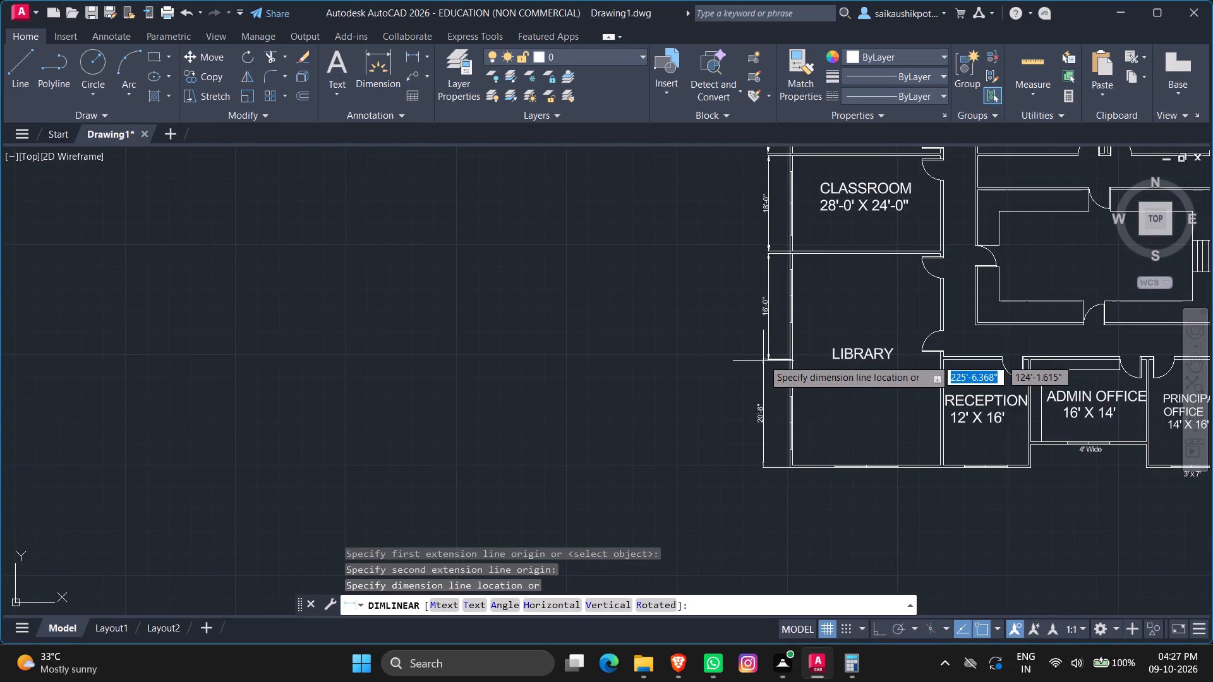
pyautogui.scroll(4, 764, 354)
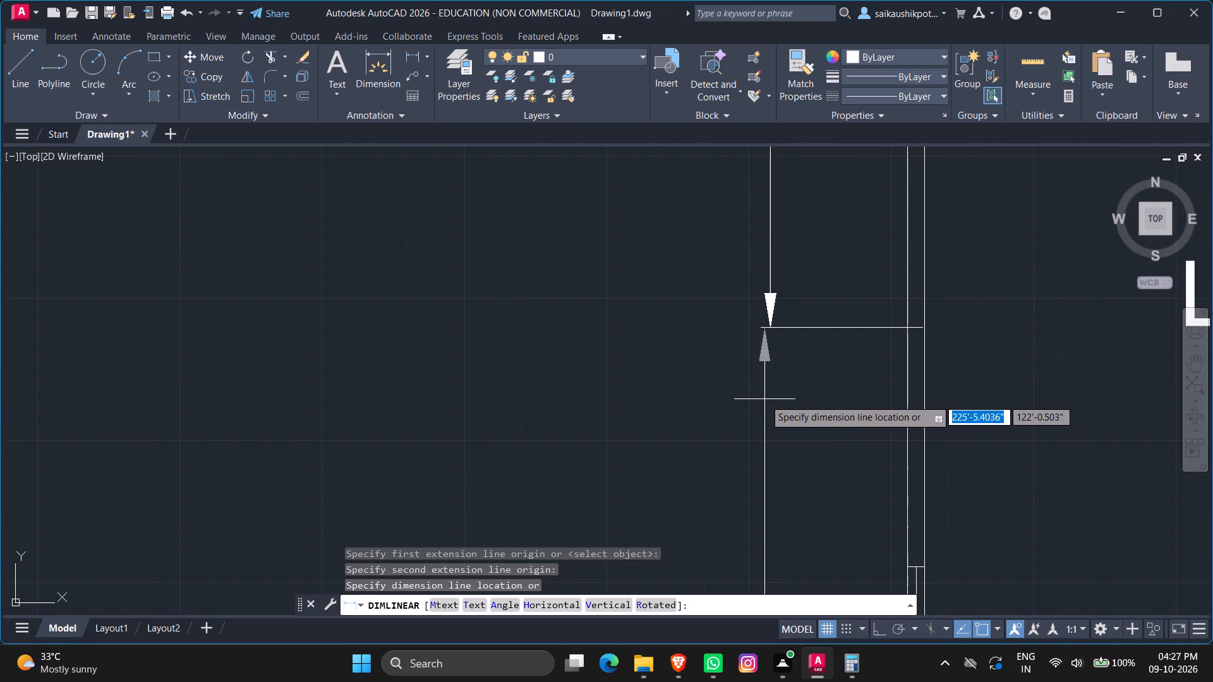
pyautogui.click(769, 401)
# Replace the text of the west wall dimension on the library's lower half with 20'-0" and save the edit.
pyautogui.scroll(1, 762, 332)
pyautogui.scroll(-3, 764, 387)
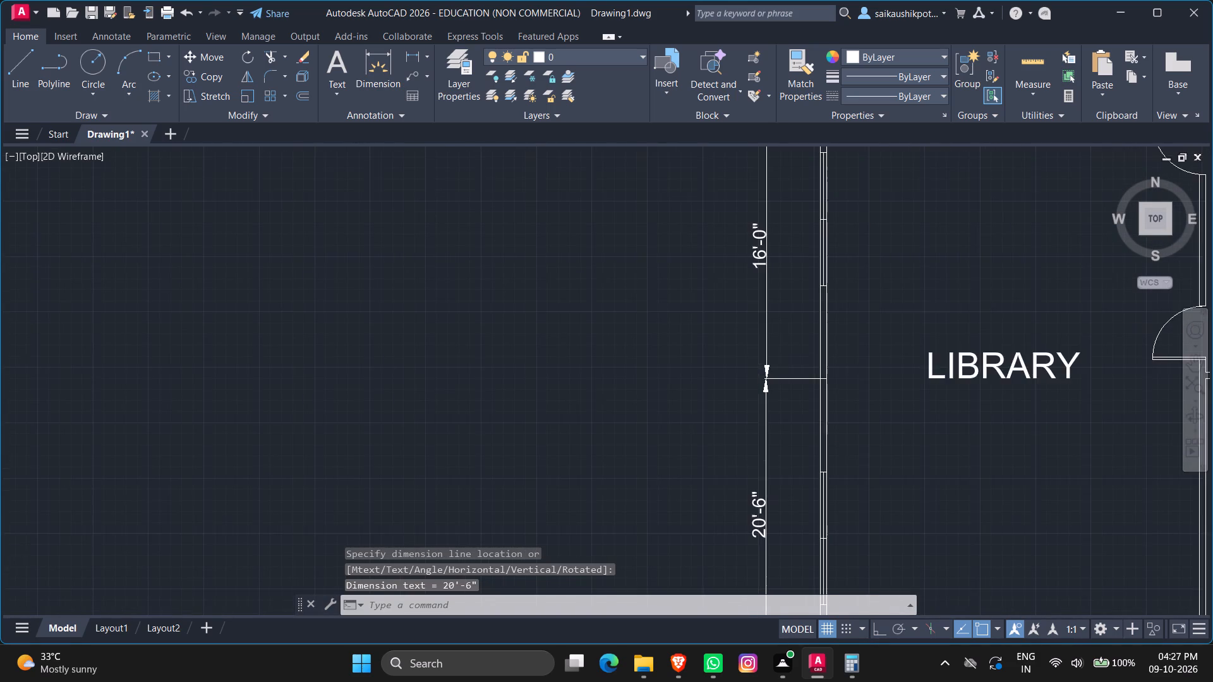
pyautogui.scroll(-3, 785, 345)
pyautogui.scroll(6, 769, 404)
pyautogui.click(788, 404)
pyautogui.tripleClick(782, 415)
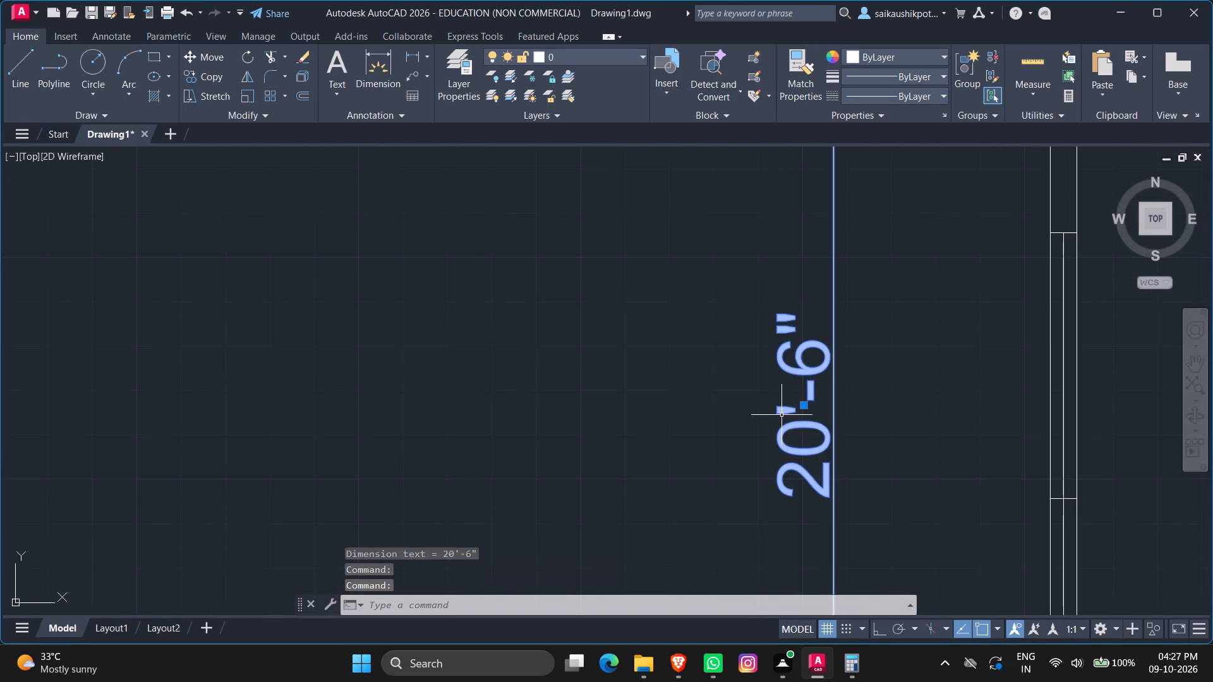
pyautogui.press('End')
pyautogui.press('BackSpace')
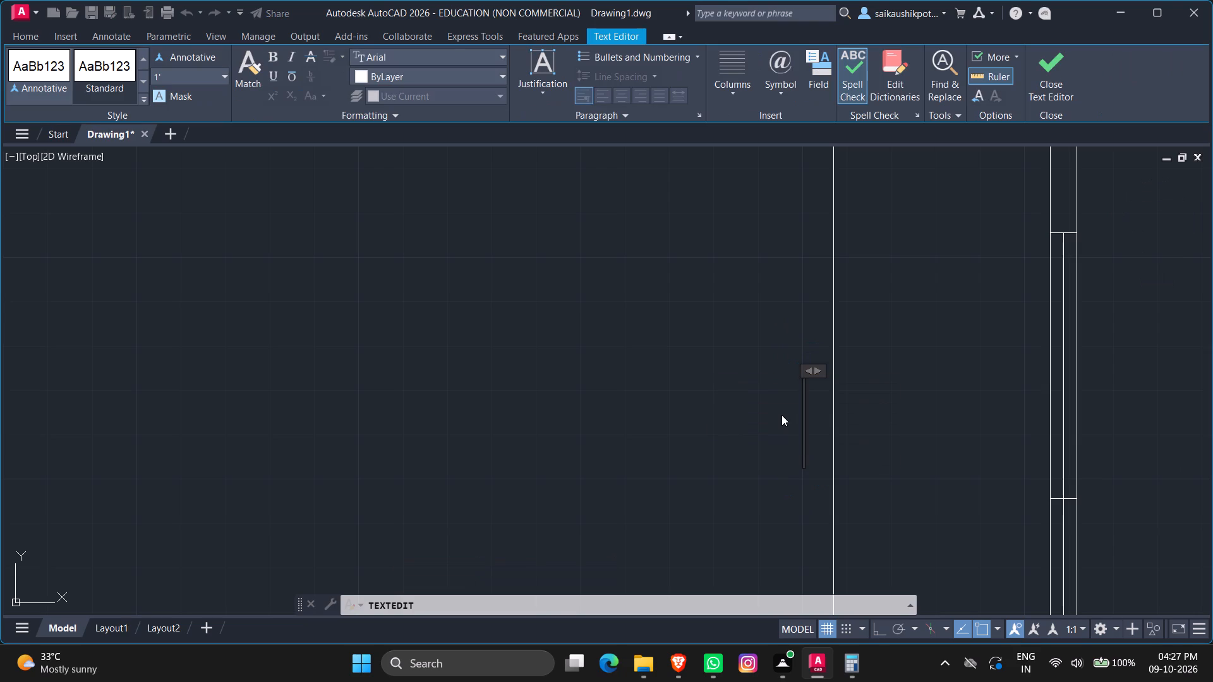
pyautogui.write('20')
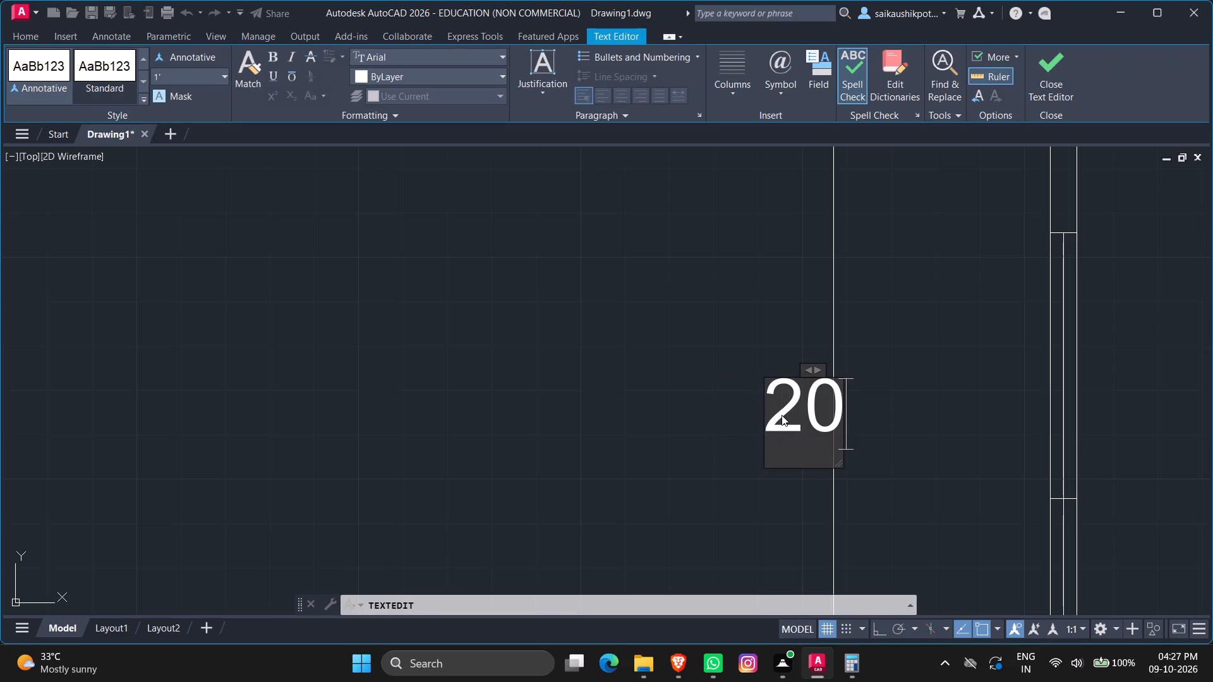
pyautogui.write('\'-0"')
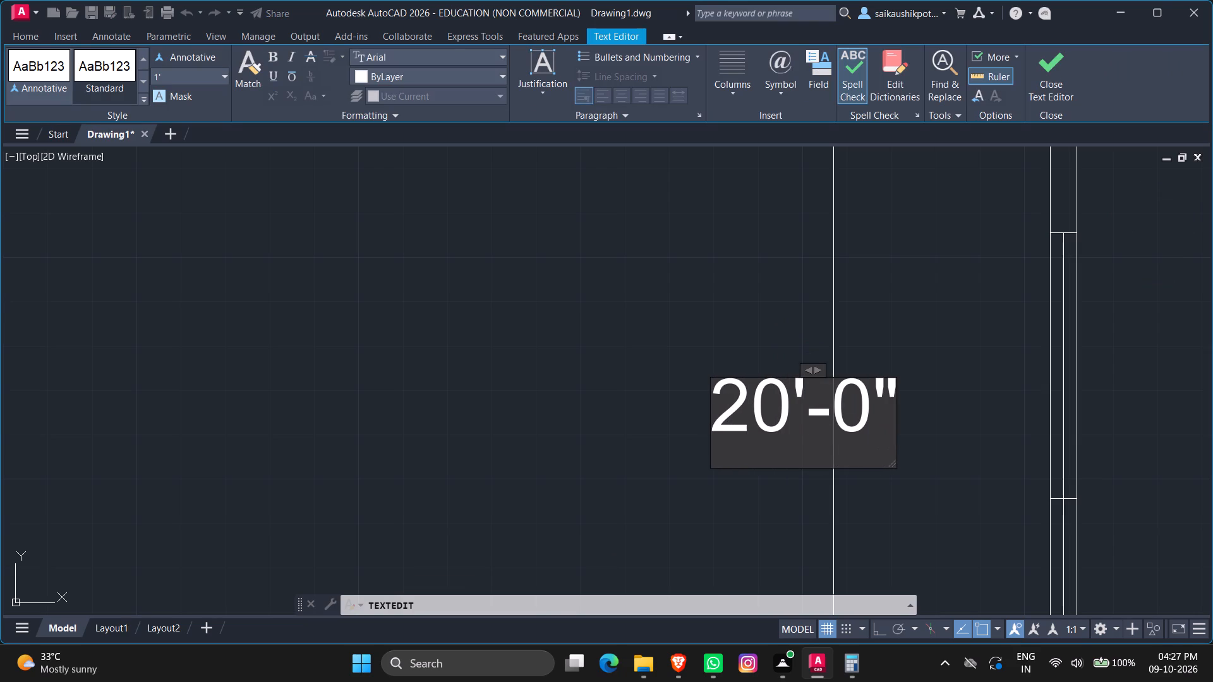
pyautogui.press('Escape')
pyautogui.press('Return')
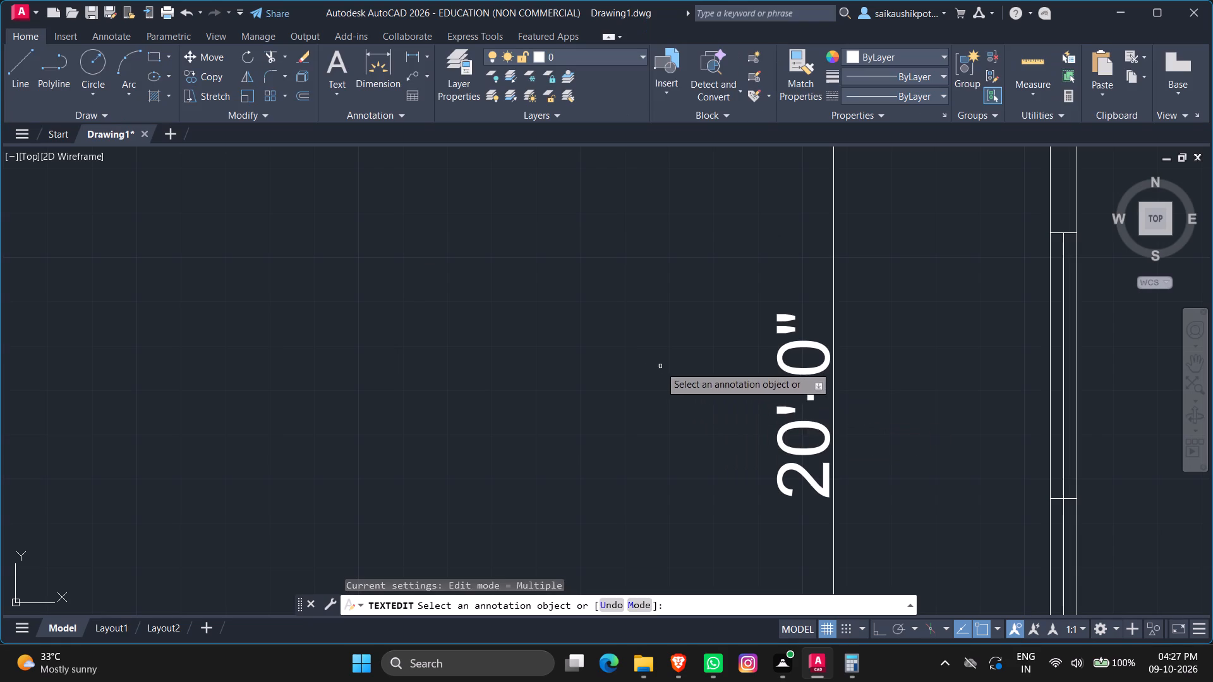
pyautogui.scroll(-5, 628, 365)
pyautogui.press('Escape')
pyautogui.press('Escape')
# Add a horizontal linear dimension below the library's south wall, from its outer southwest corner to the reception-side face of the library–reception partition.
pyautogui.scroll(2, 678, 457)
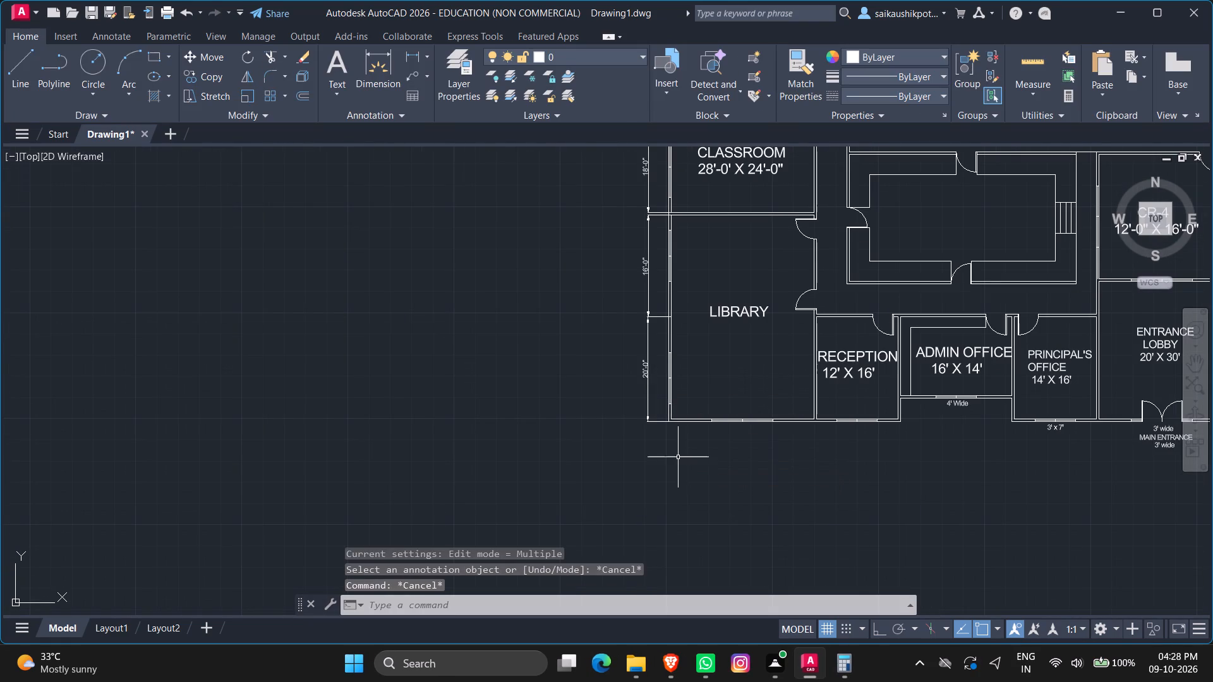
pyautogui.scroll(1, 678, 457)
pyautogui.click(407, 59)
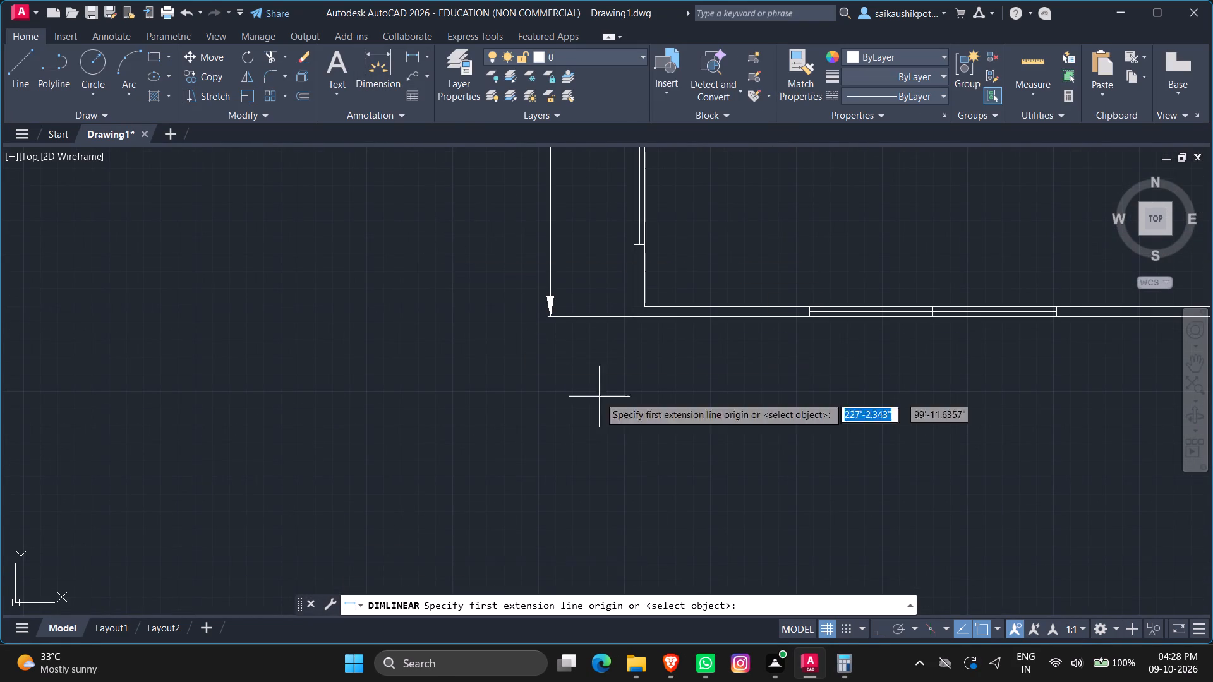
pyautogui.scroll(-2, 674, 423)
pyautogui.click(651, 393)
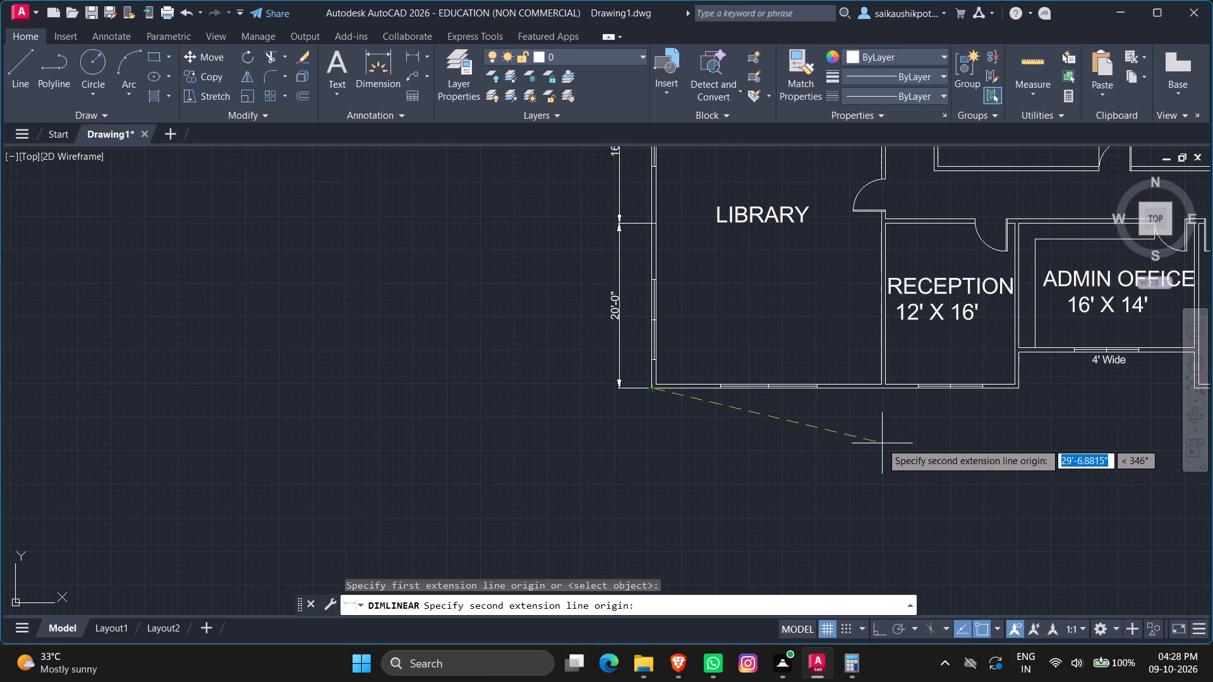
pyautogui.scroll(3, 876, 431)
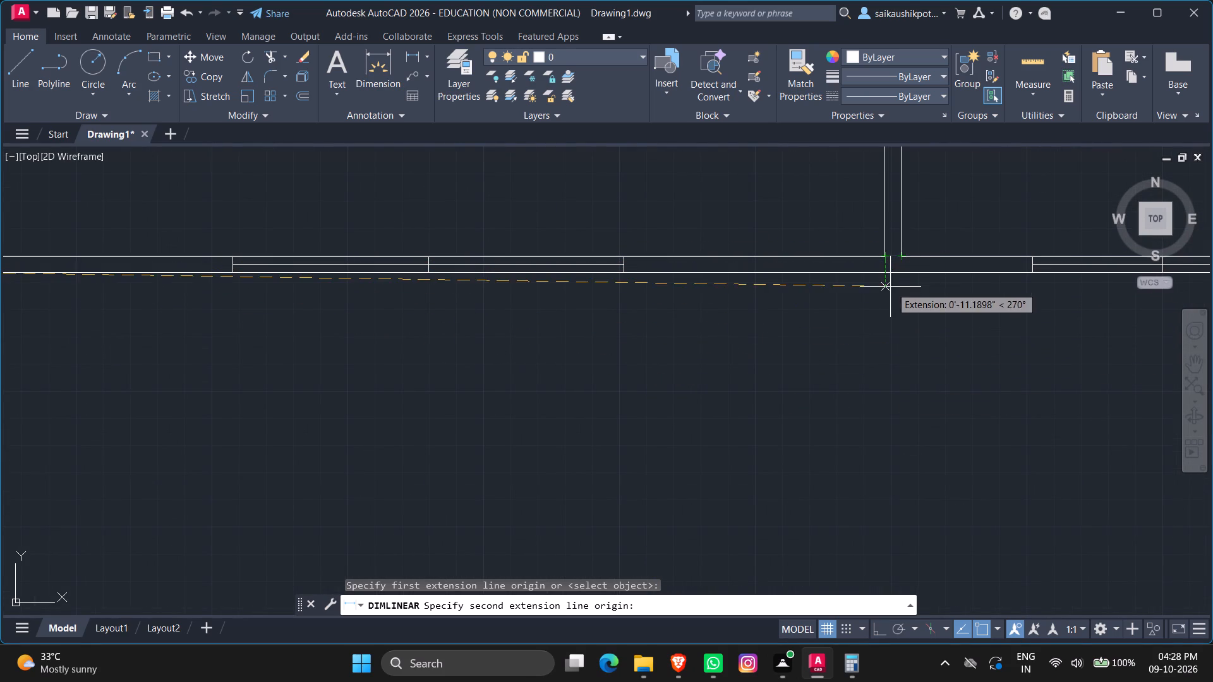
pyautogui.scroll(3, 893, 304)
pyautogui.scroll(-5, 886, 300)
pyautogui.scroll(3, 888, 344)
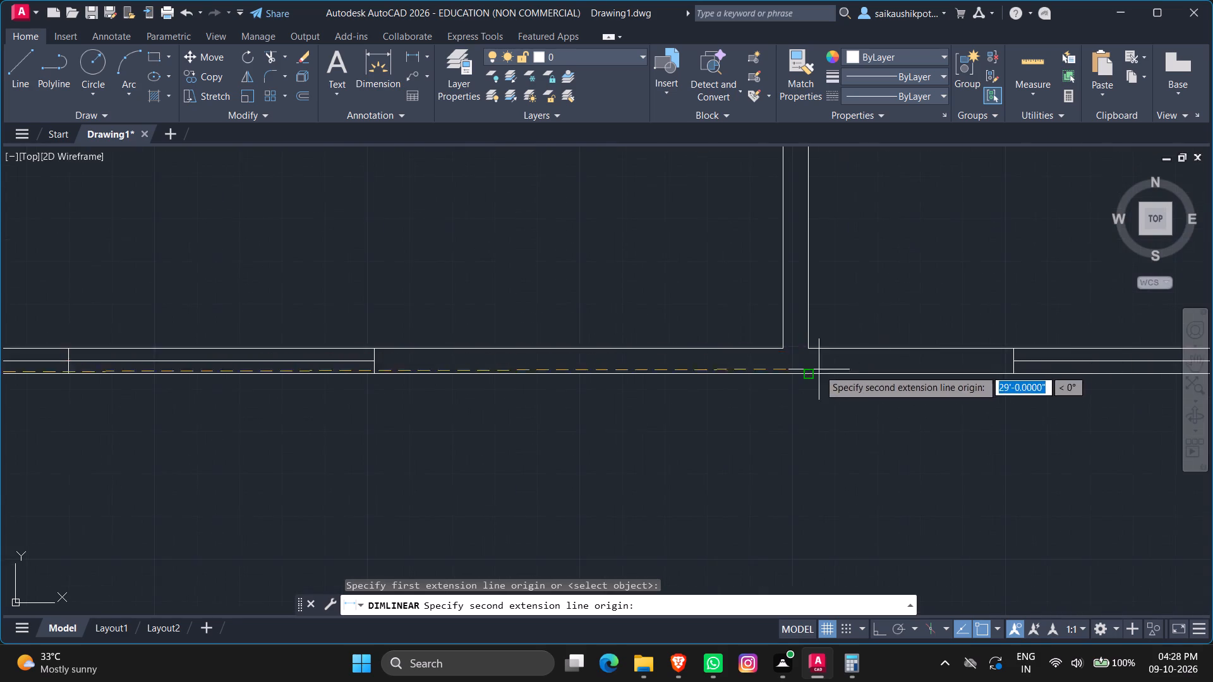
pyautogui.scroll(3, 818, 369)
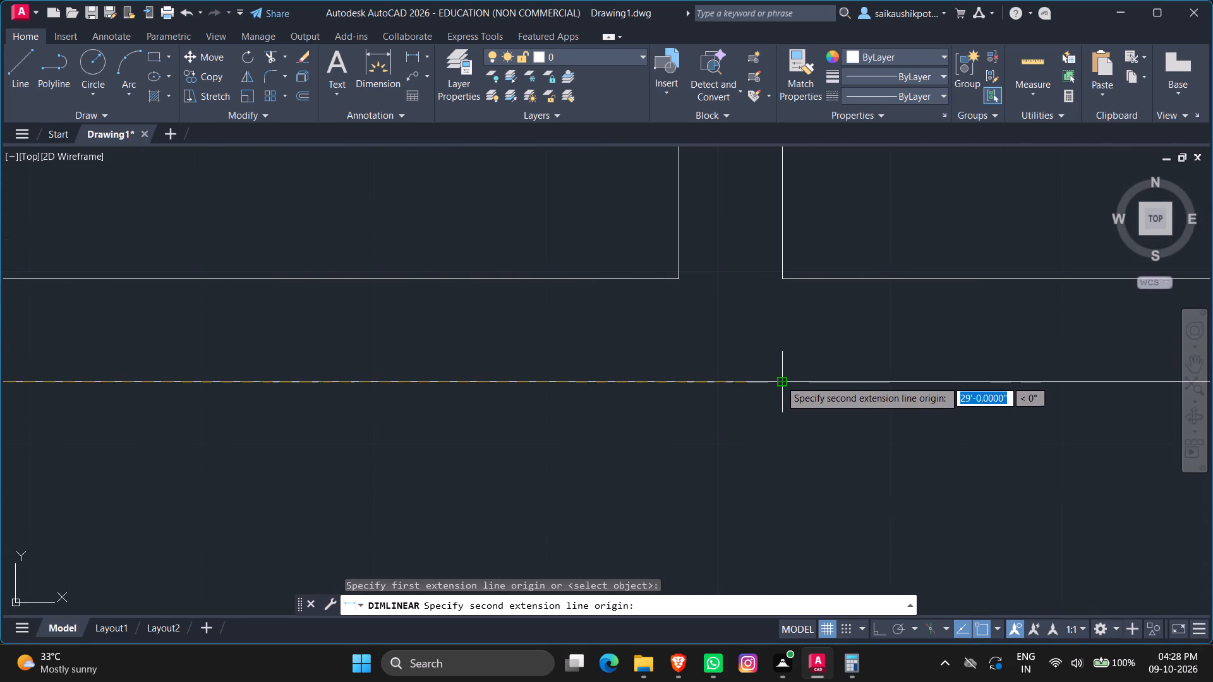
pyautogui.moveTo(780, 380); pyautogui.dragTo(780, 387)
pyautogui.scroll(-5, 770, 480)
pyautogui.scroll(-3, 775, 380)
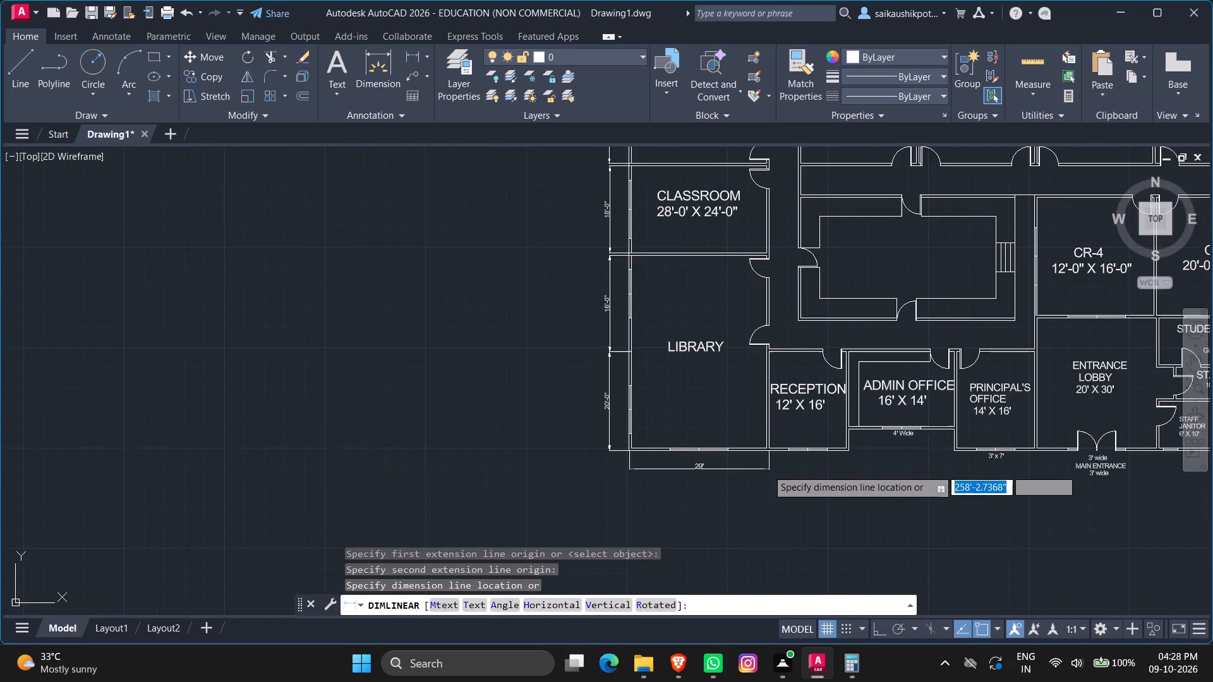
pyautogui.scroll(3, 767, 469)
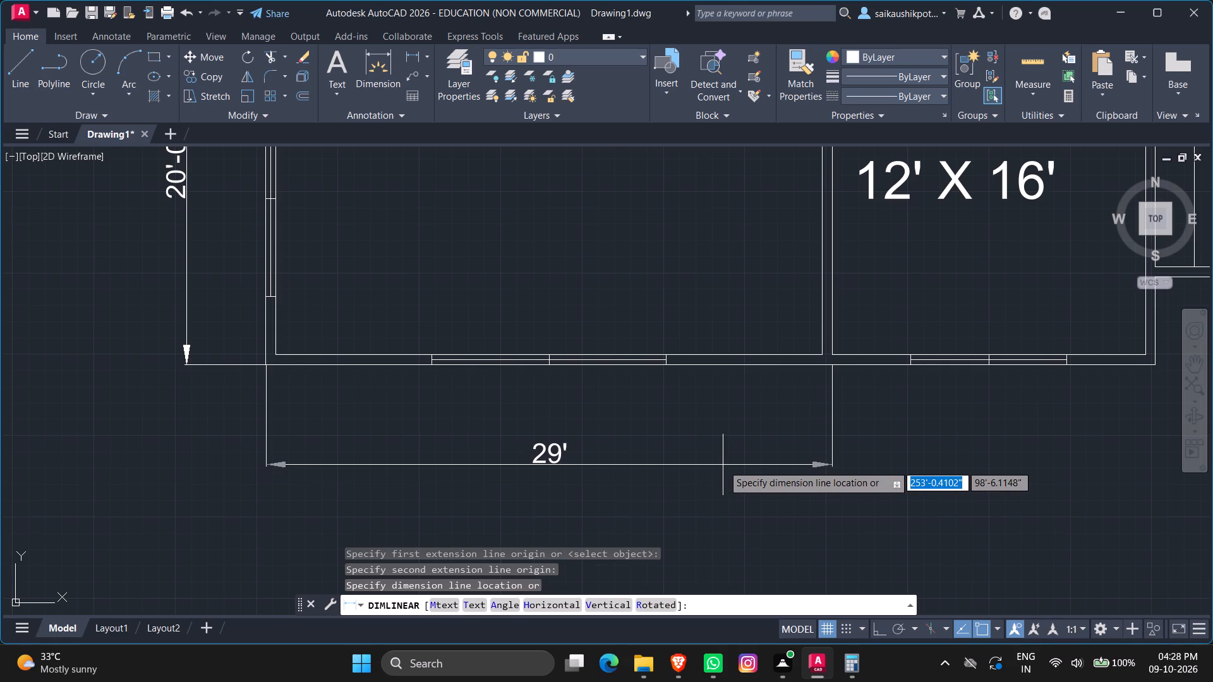
pyautogui.click(723, 465)
# Replace the text of the library's south wall dimension with 24'-0" and save the text edit.
pyautogui.click(530, 454)
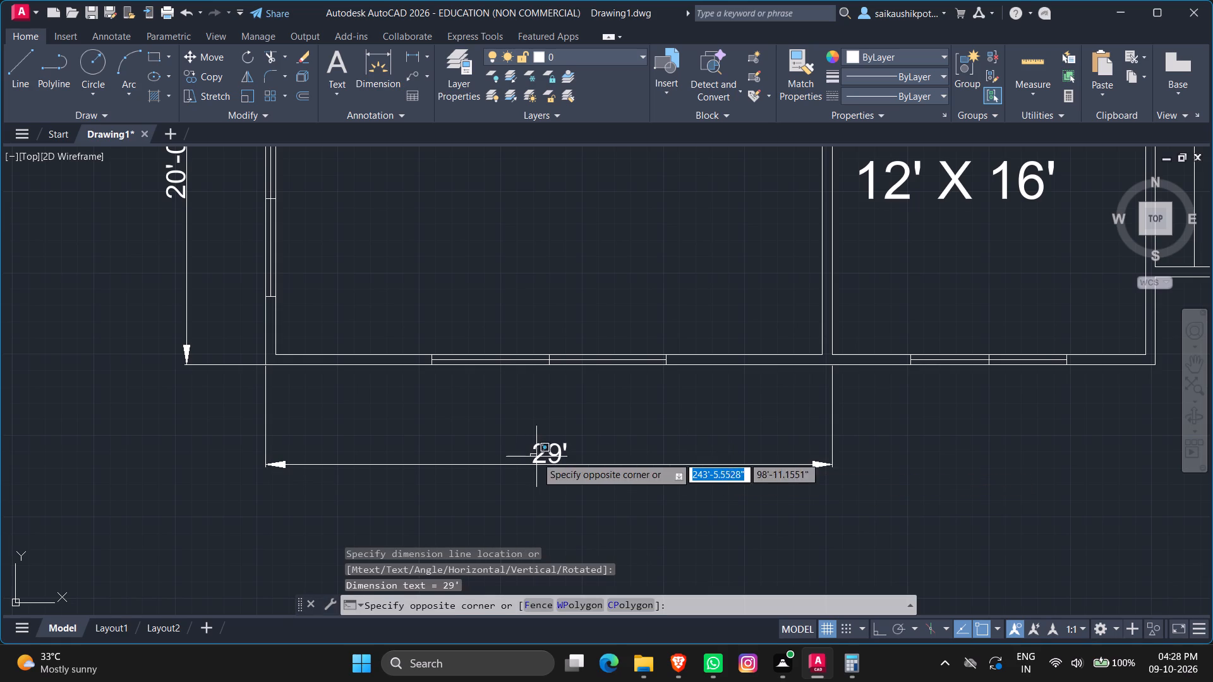
pyautogui.tripleClick(540, 451)
pyautogui.doubleClick(540, 451)
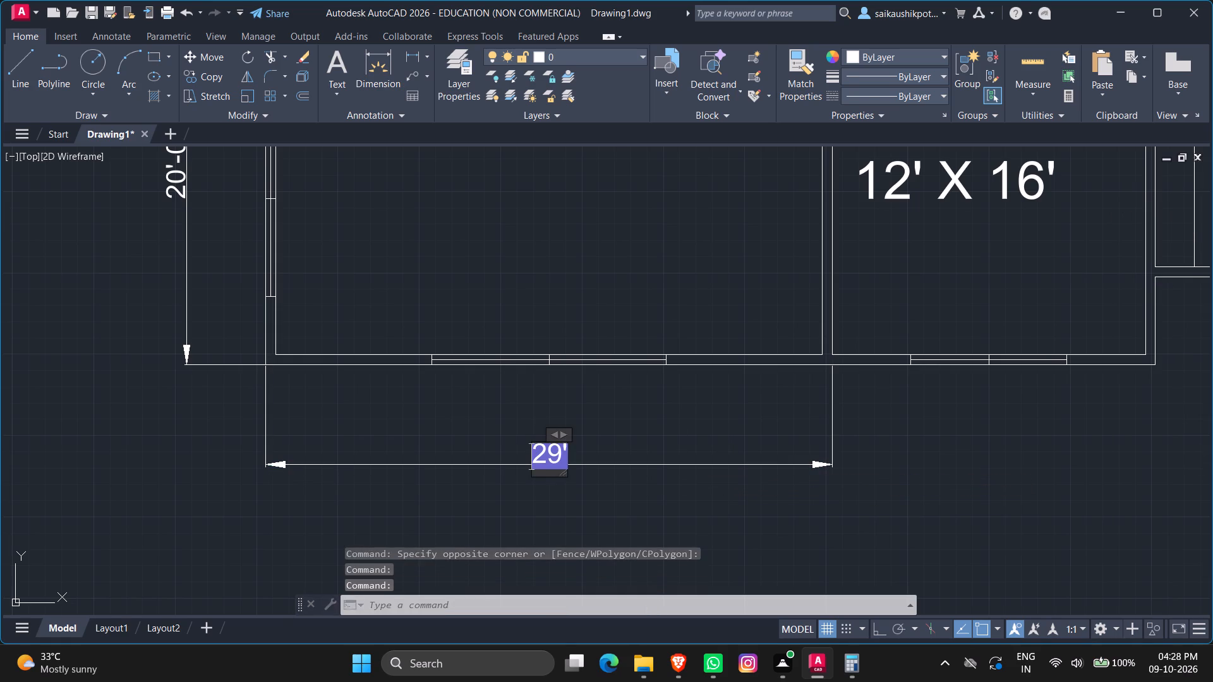
pyautogui.press('End')
pyautogui.press('BackSpace')
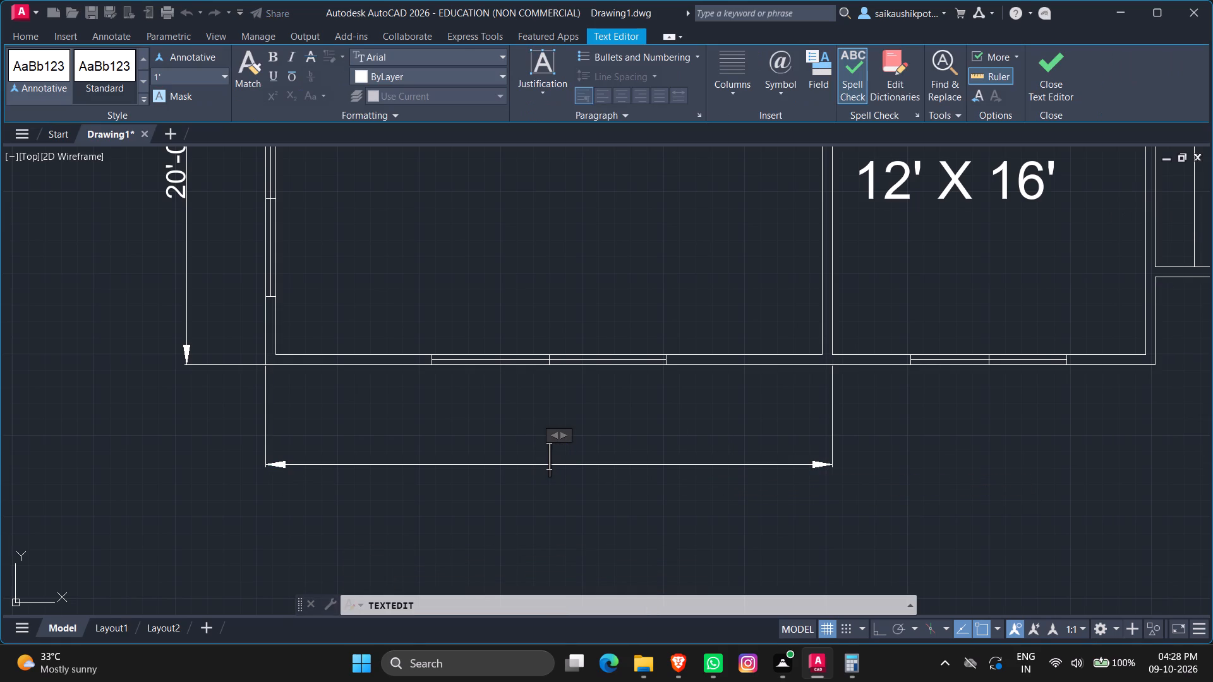
pyautogui.write('24\'-0"')
pyautogui.press('Escape')
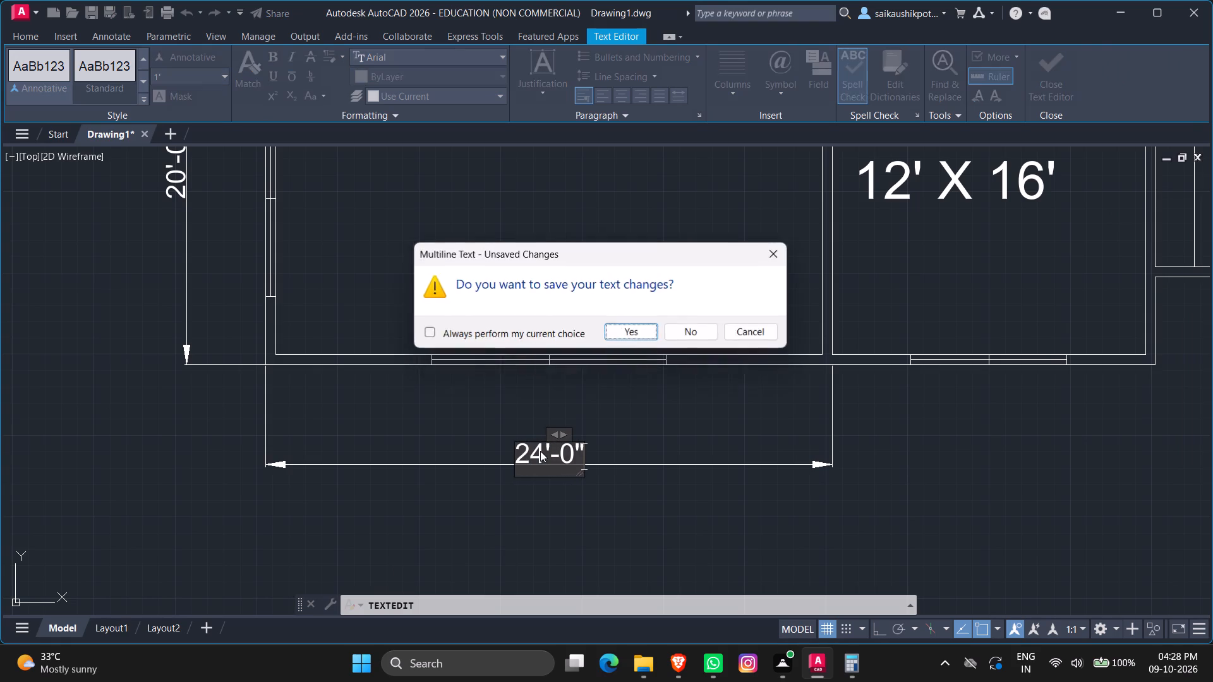
pyautogui.press('Return')
pyautogui.scroll(-2, 543, 455)
pyautogui.scroll(2, 684, 463)
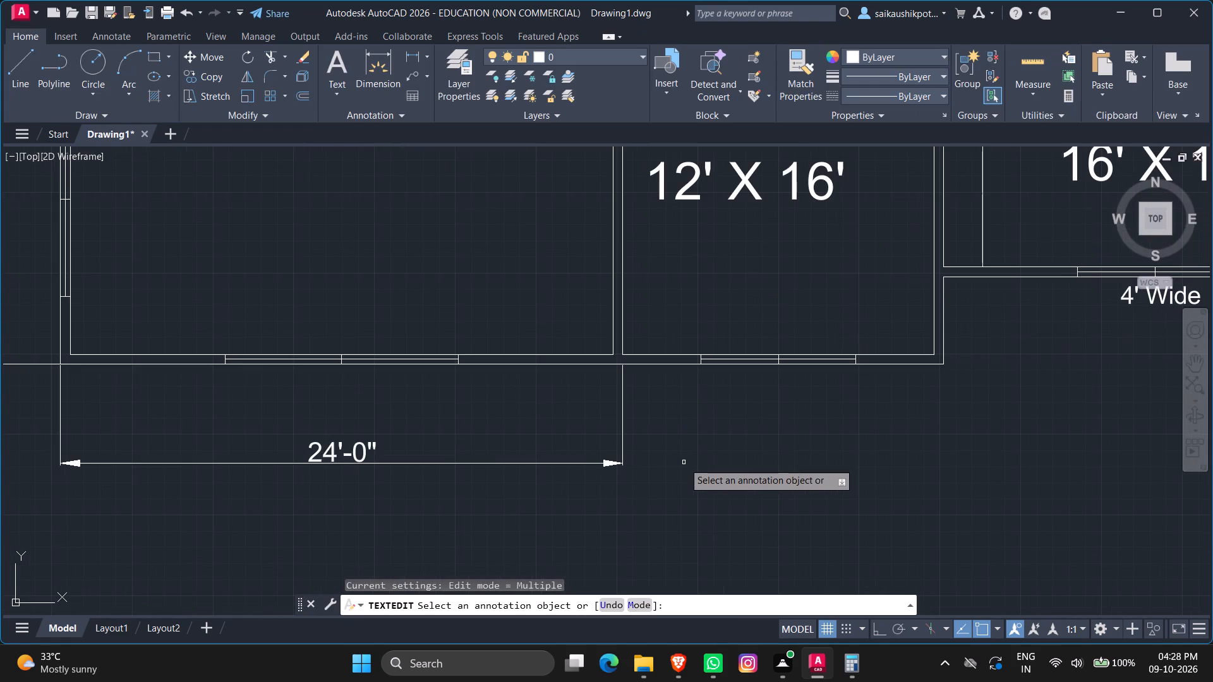
pyautogui.press('Escape')
pyautogui.press('Escape')
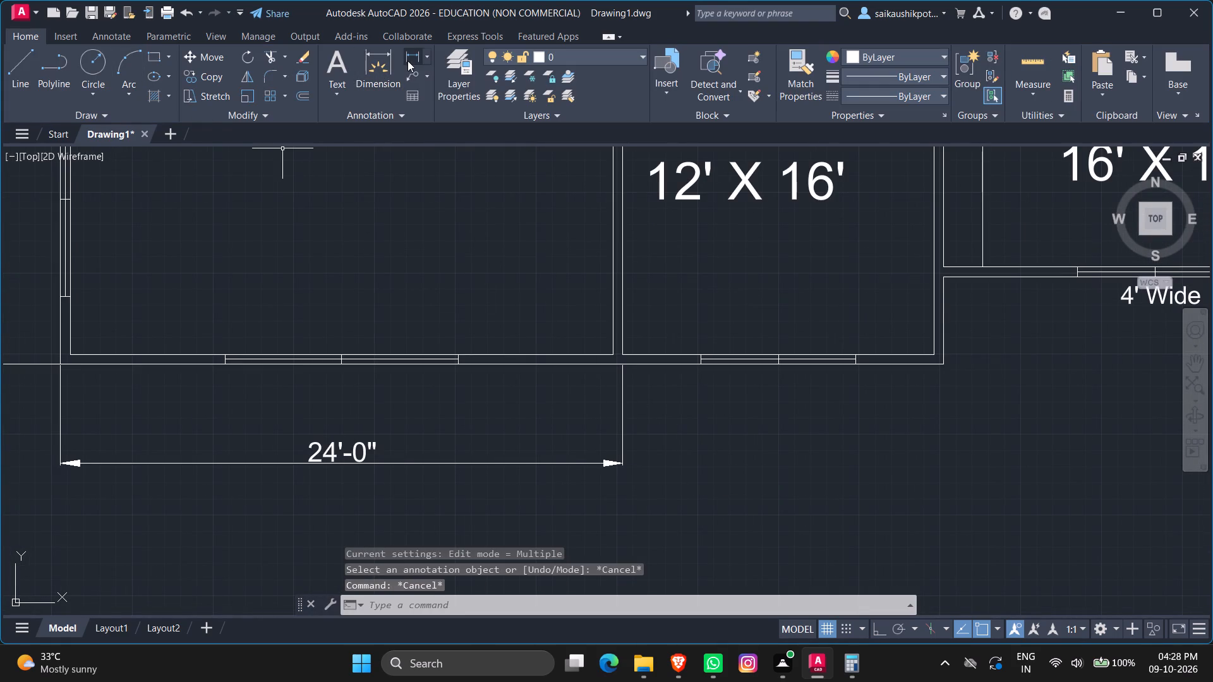
# Add a horizontal linear dimension below the reception's south wall, from the library partition to its outer southeast corner, in line with the 24'-0" dimension.
pyautogui.click(411, 61)
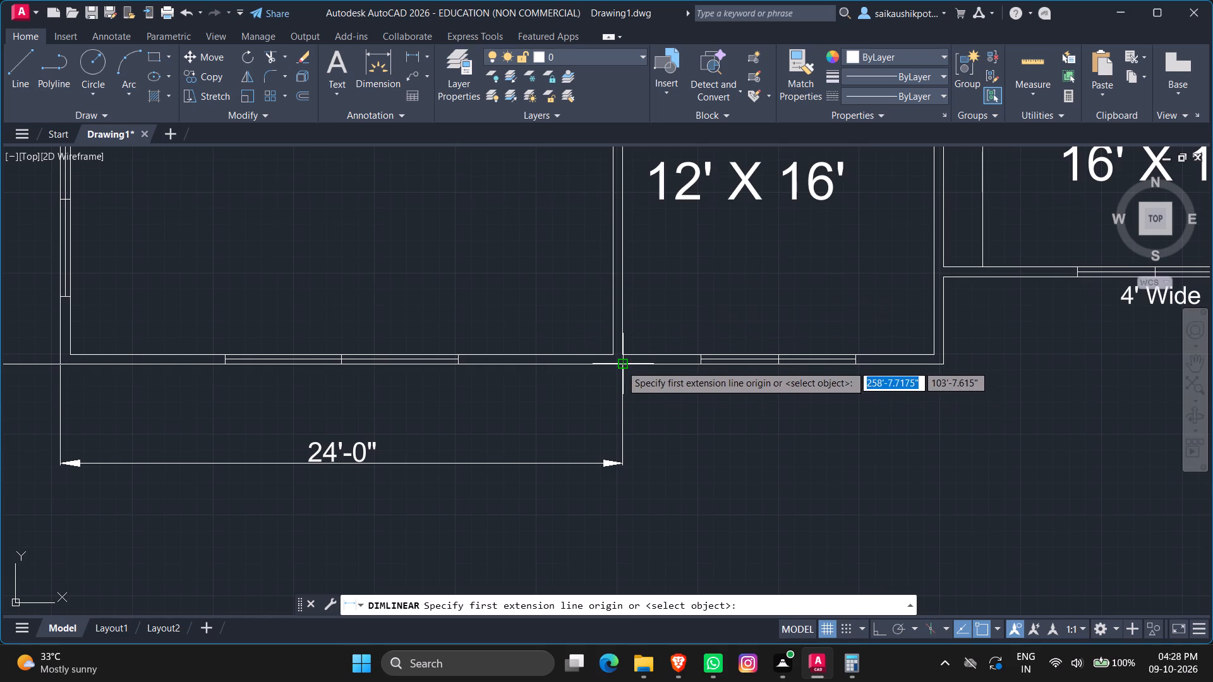
pyautogui.click(621, 365)
pyautogui.click(943, 368)
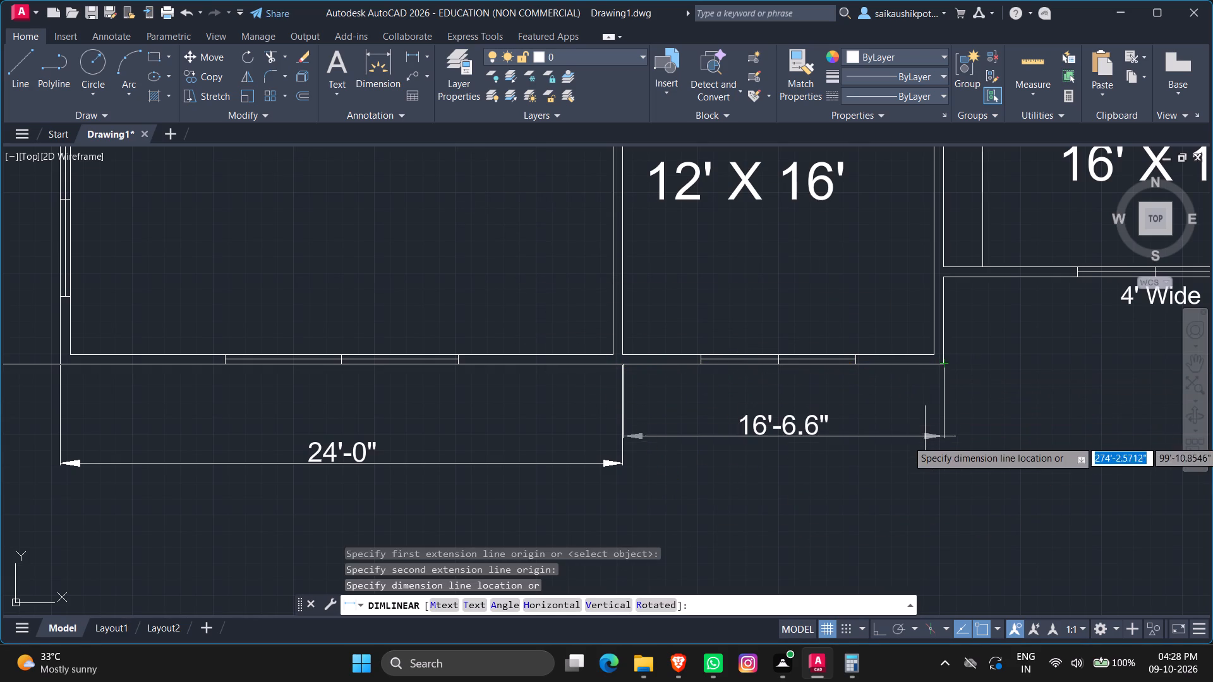
pyautogui.click(922, 463)
pyautogui.press('Escape')
pyautogui.press('Escape')
# Replace the text of the reception's south wall dimension with 12'-0" and save the edit.
pyautogui.click(776, 449)
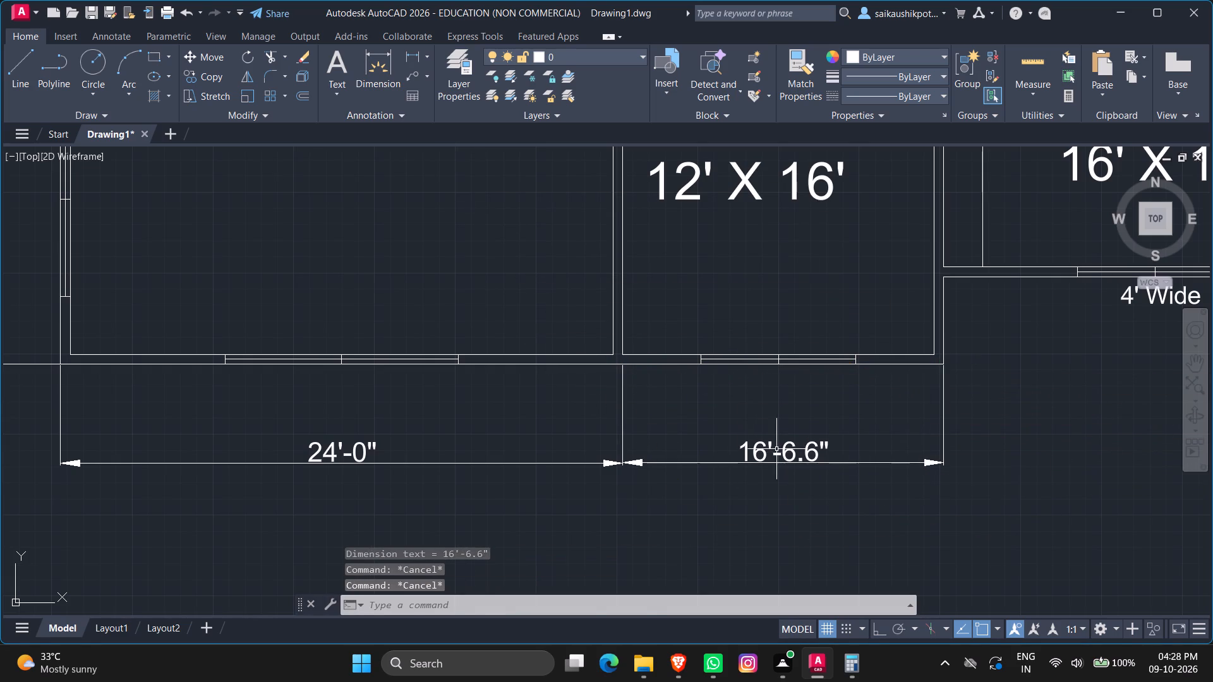
pyautogui.tripleClick(749, 452)
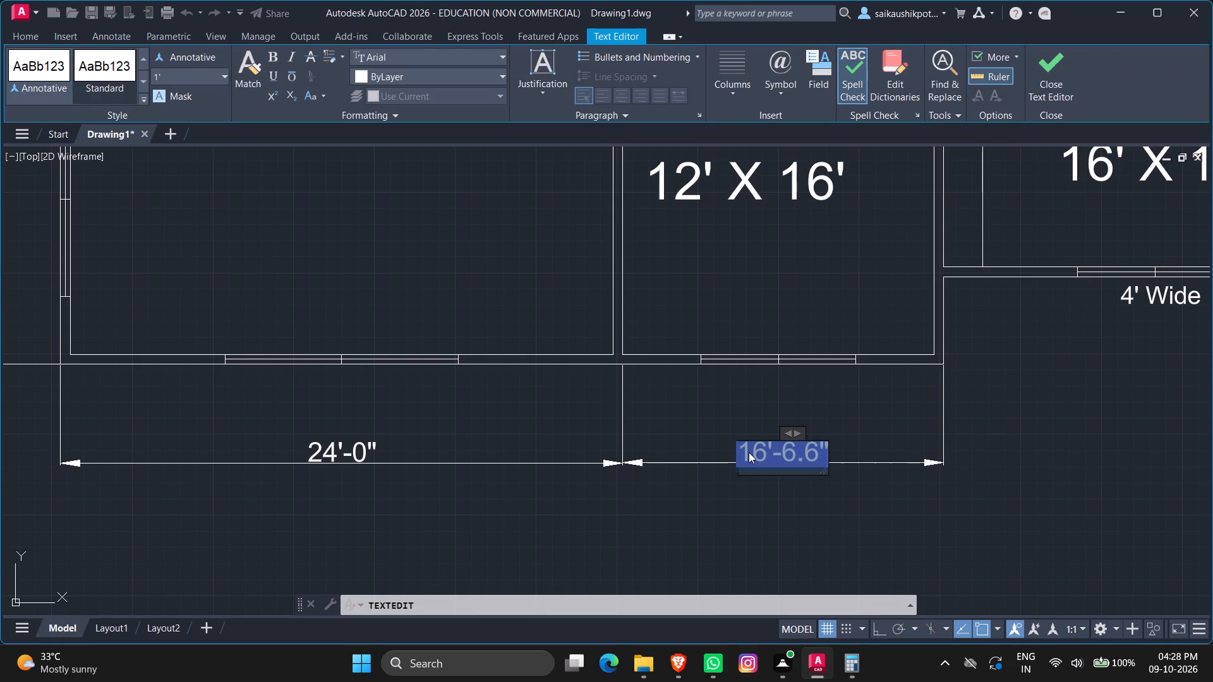
pyautogui.write('12\'-0"')
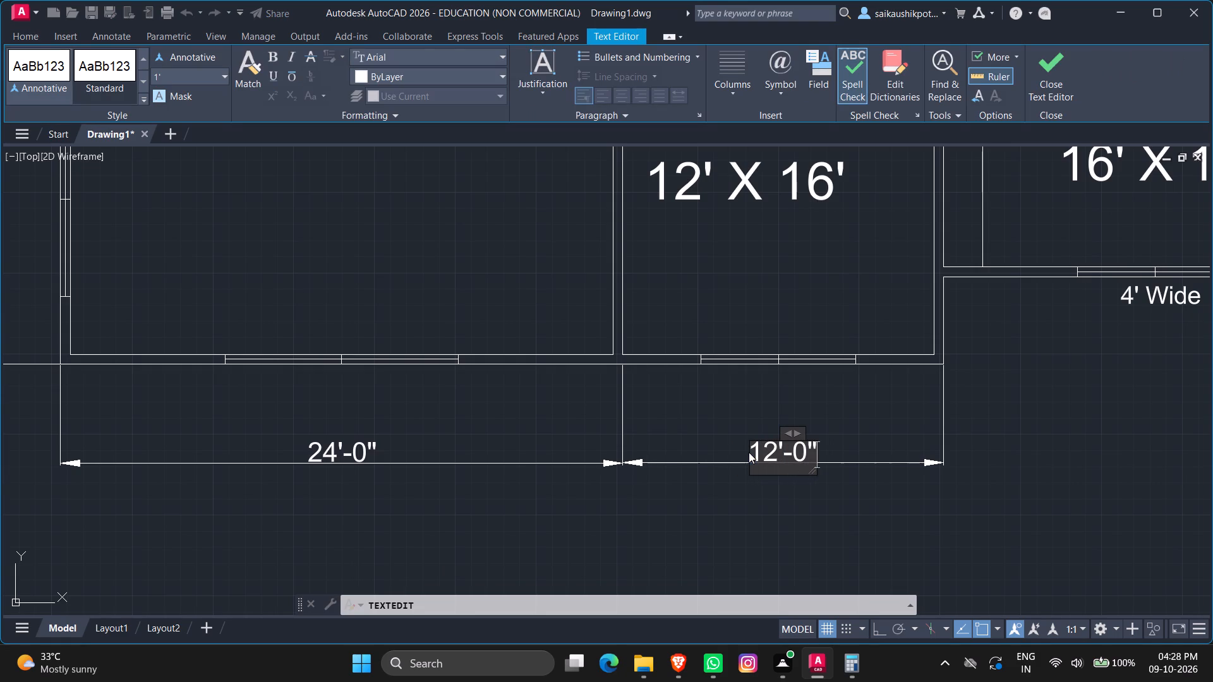
pyautogui.press('Escape')
pyautogui.press('Return')
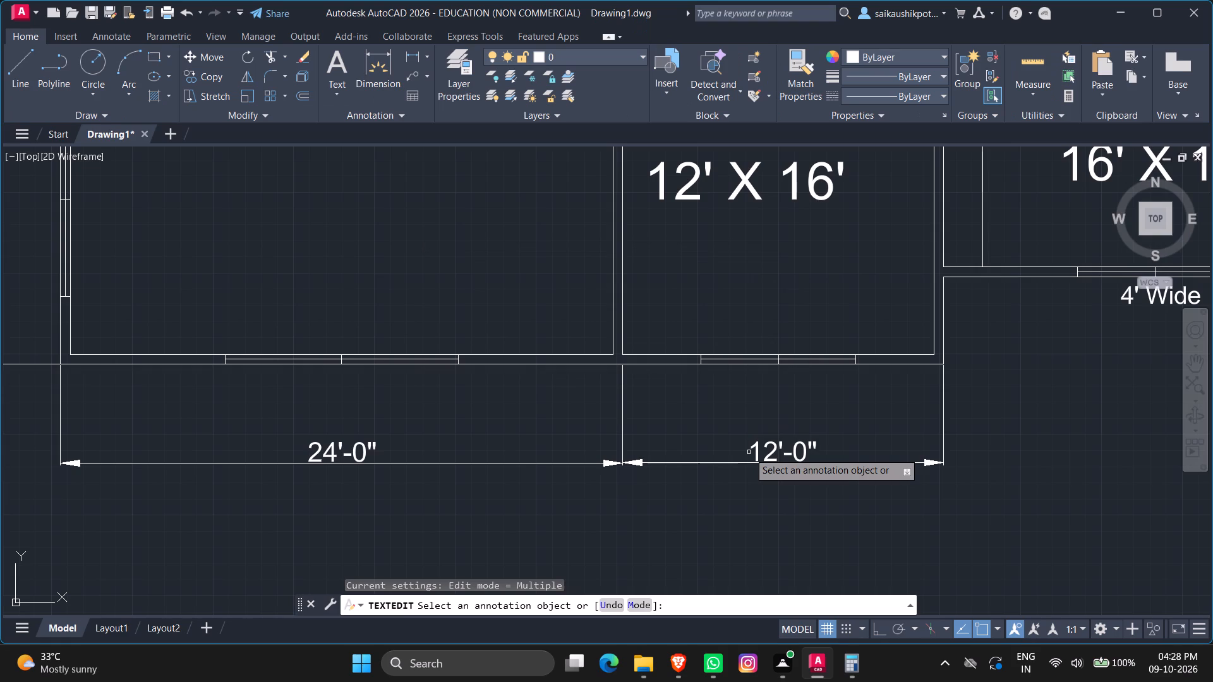
pyautogui.scroll(-3, 712, 522)
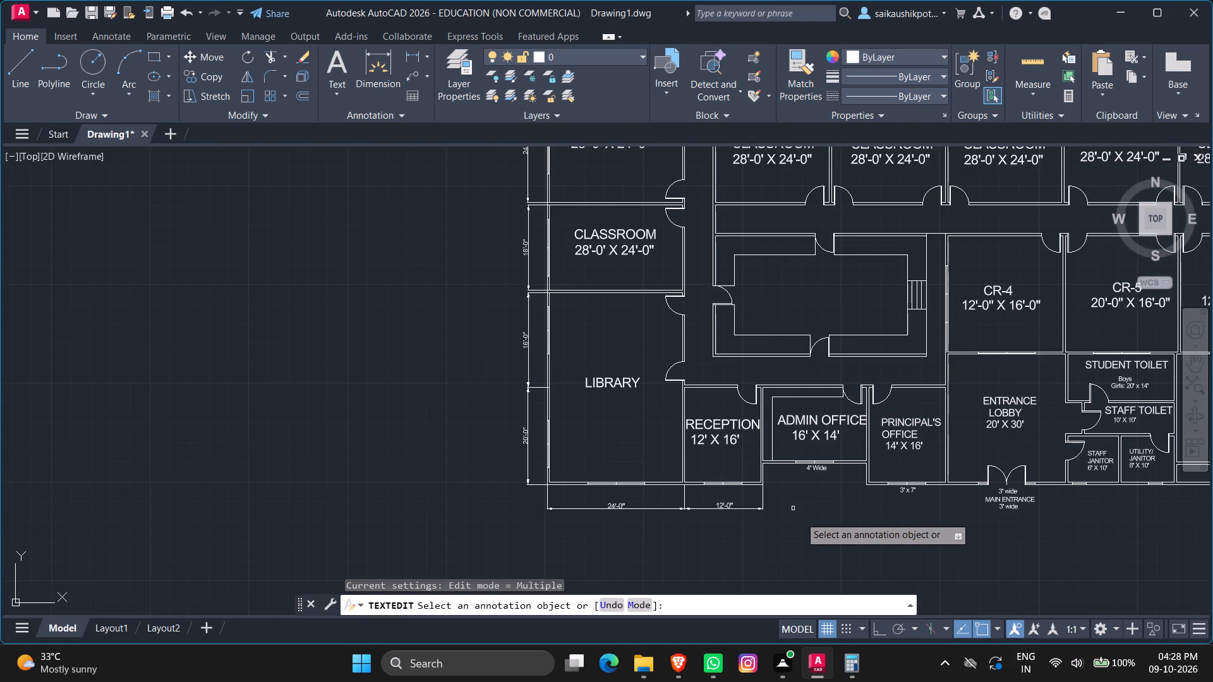
pyautogui.scroll(2, 802, 521)
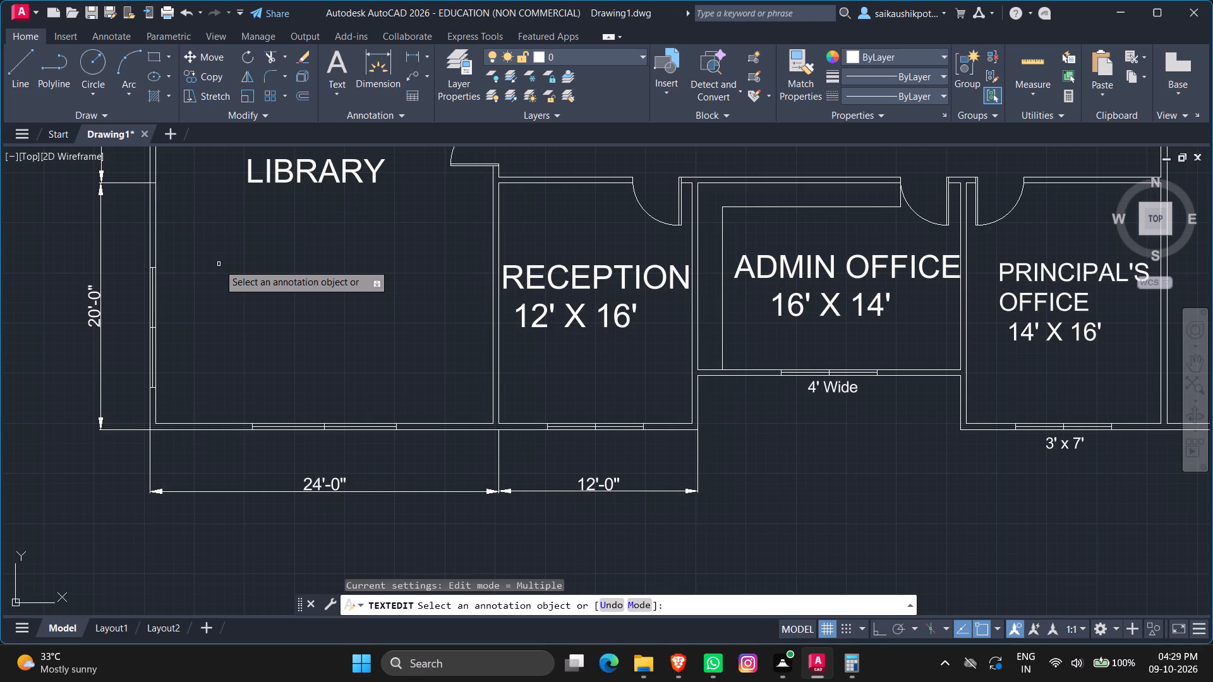
pyautogui.press('Escape')
pyautogui.press('Escape')
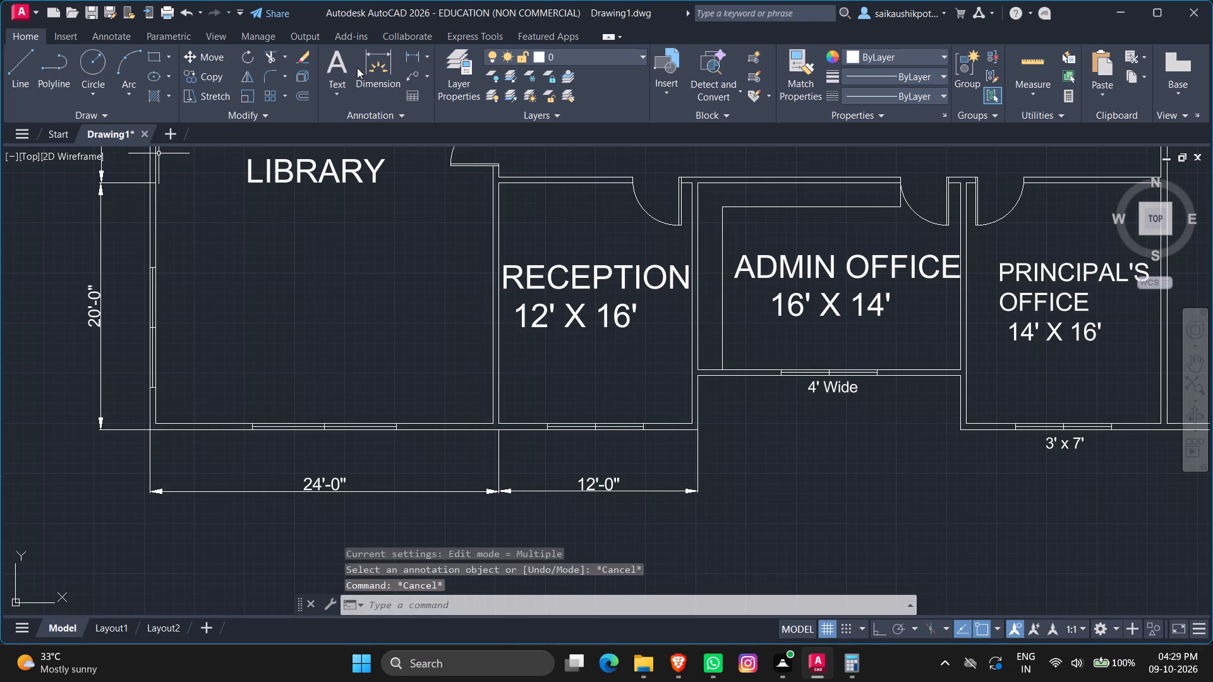
# Add a horizontal linear dimension across the recess below the admin office, between the reception's and principal's office's outer corners, aligned with the neighbouring dimensions.
pyautogui.click(407, 56)
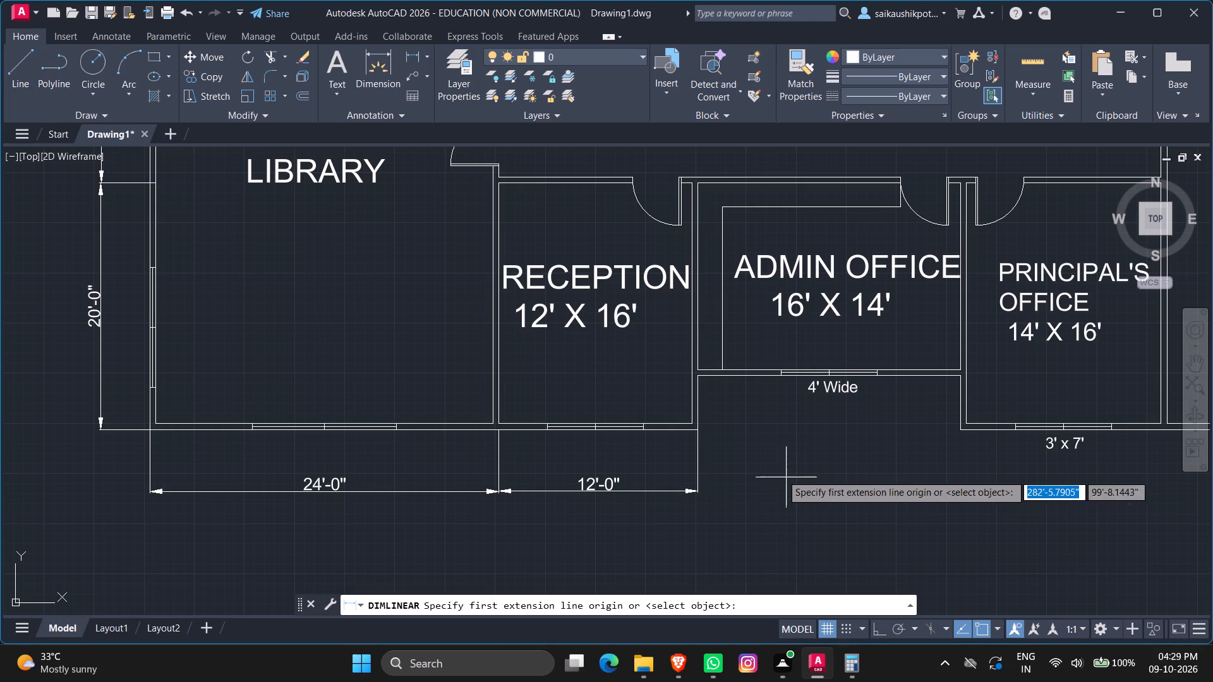
pyautogui.scroll(-1, 694, 379)
pyautogui.scroll(1, 734, 436)
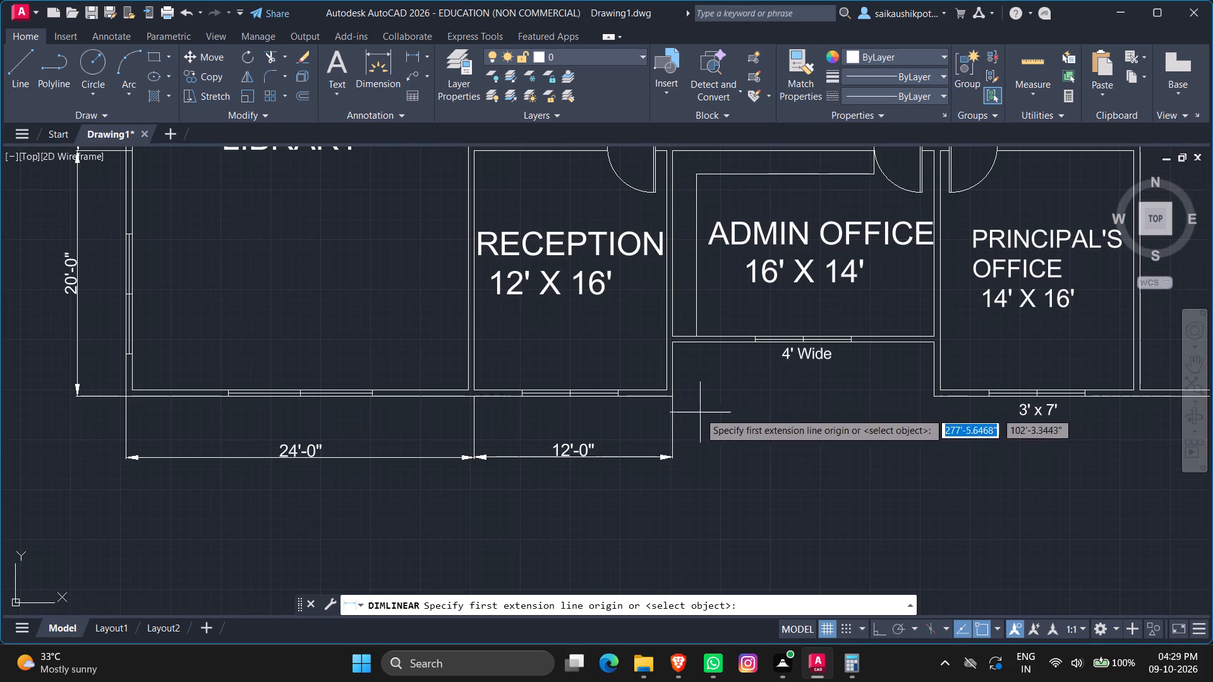
pyautogui.click(670, 400)
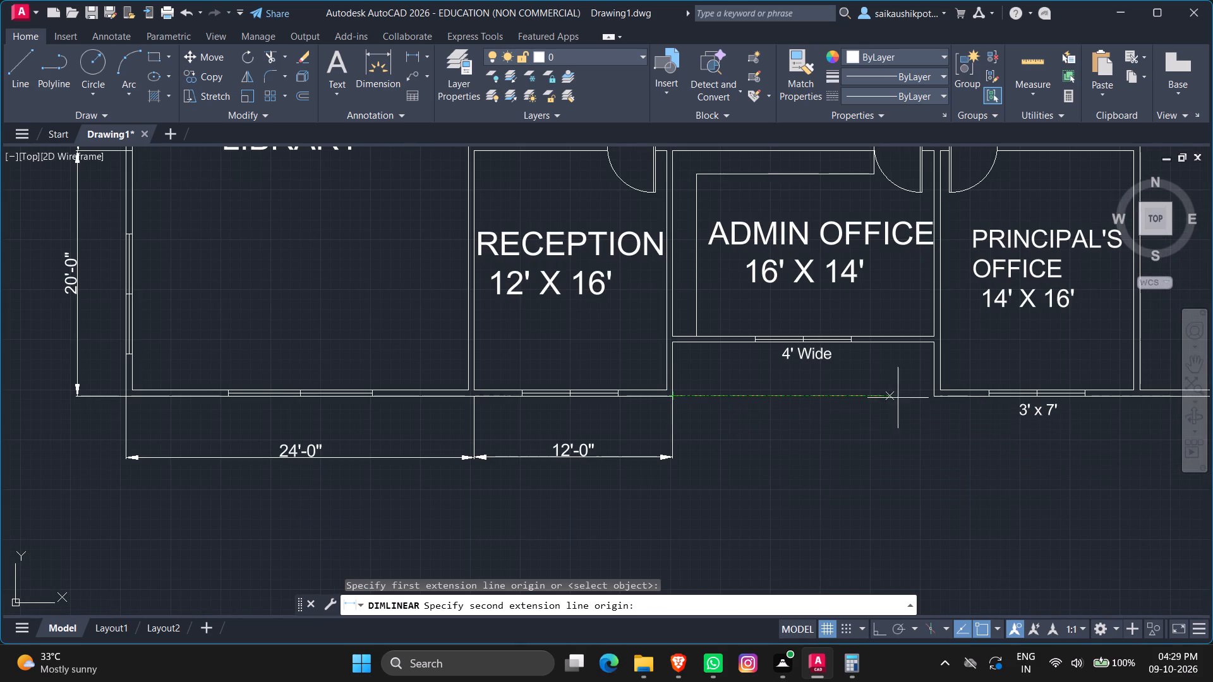
pyautogui.click(938, 399)
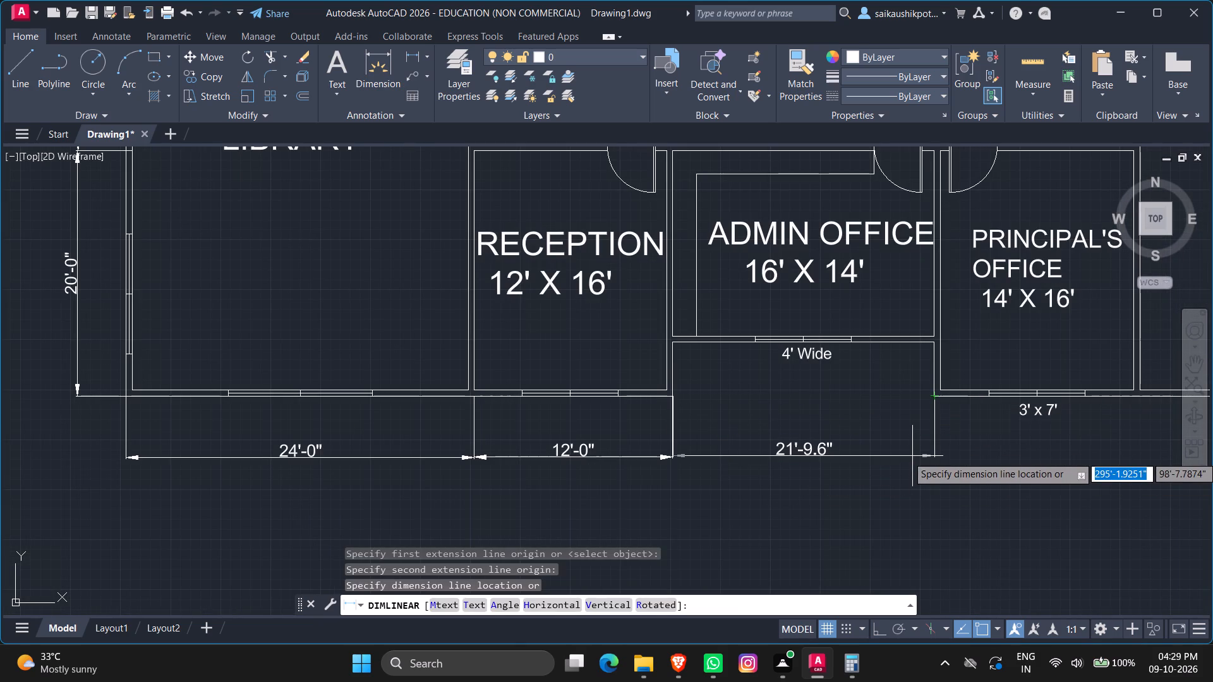
pyautogui.click(914, 458)
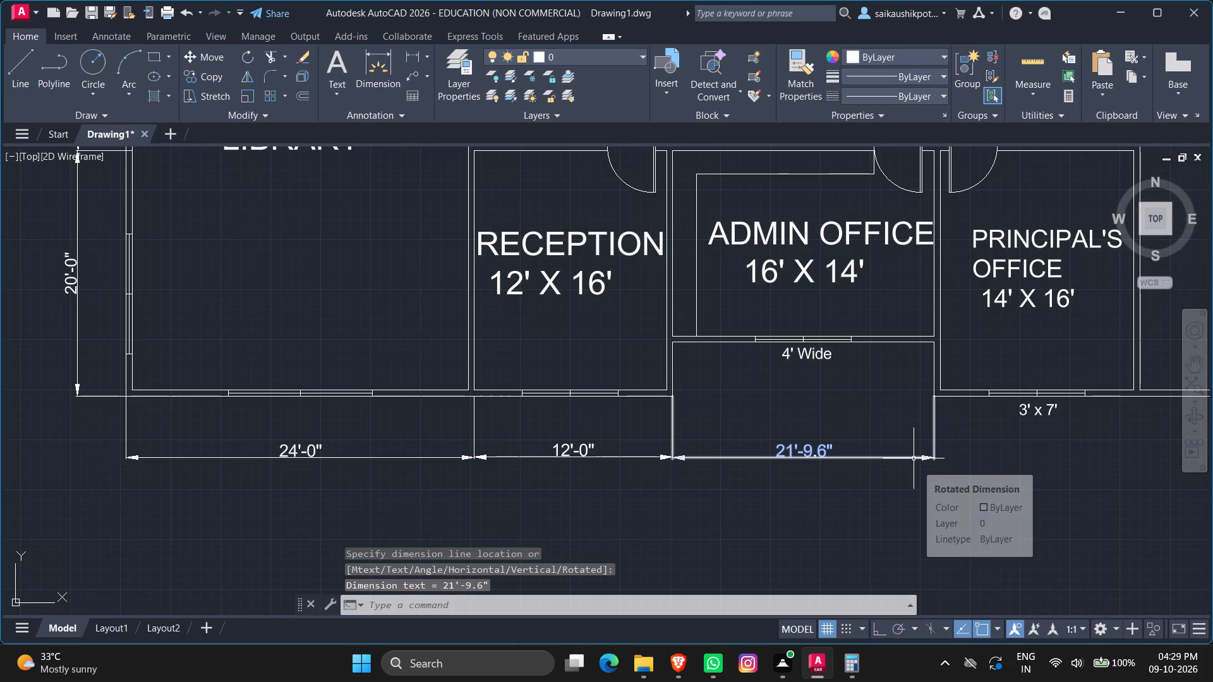
pyautogui.press('Escape')
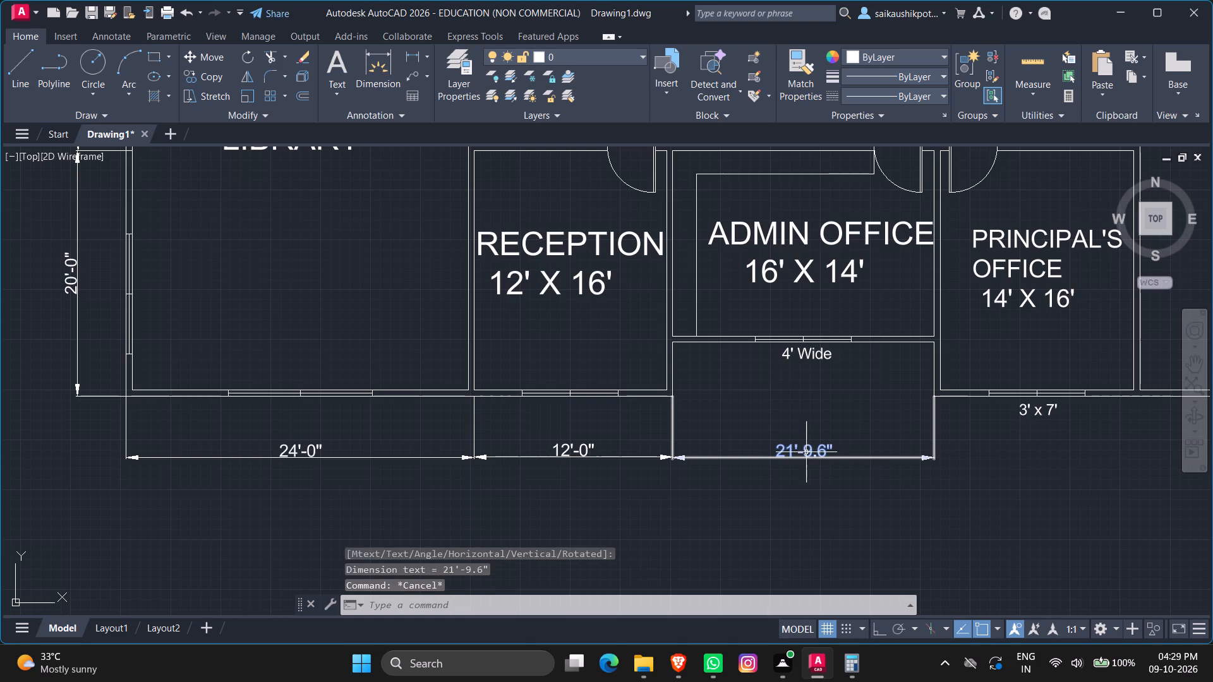
# Replace the text of the dimension below the admin office with 12'-0" and save the edit.
pyautogui.doubleClick(804, 452)
pyautogui.press('End')
pyautogui.press('BackSpace')
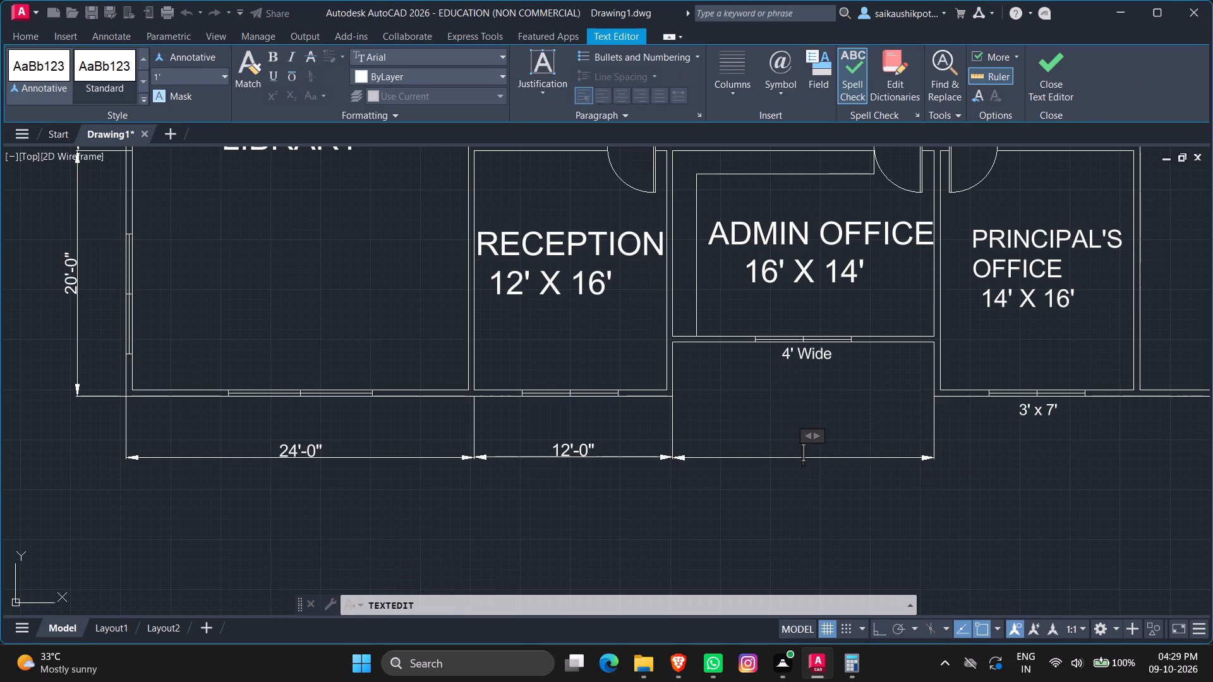
pyautogui.write('12')
pyautogui.press("'")
pyautogui.write('-0')
pyautogui.hotkey('shift', '"')
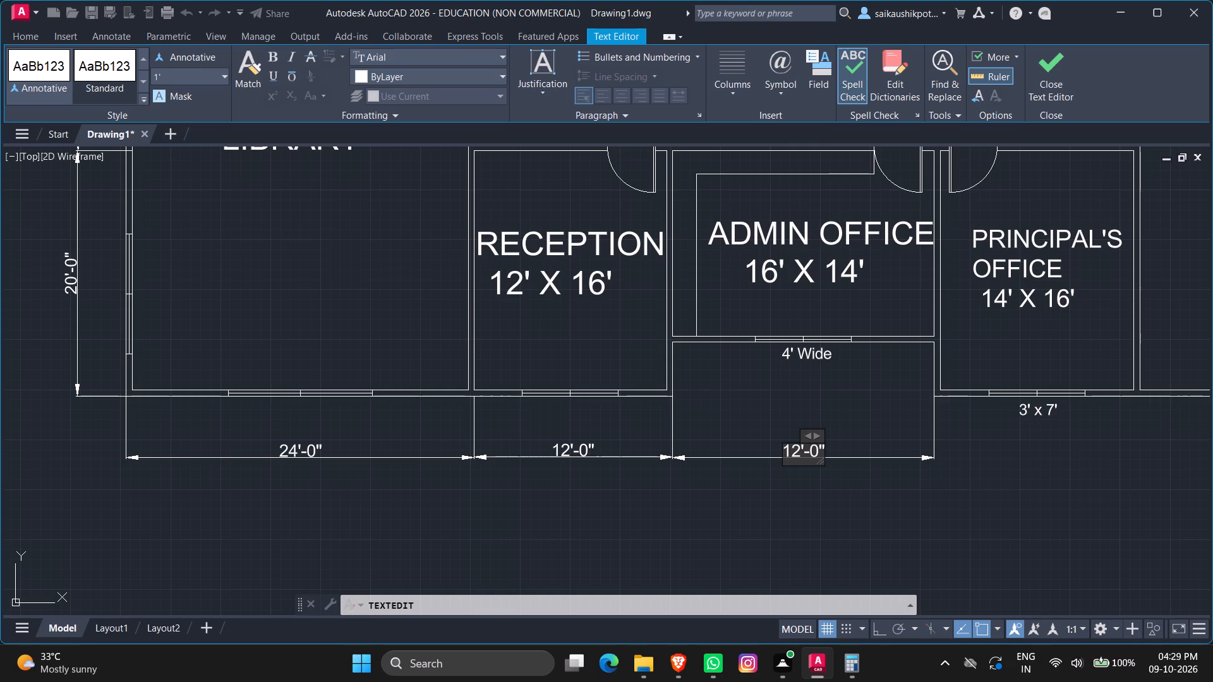
pyautogui.press('Escape')
pyautogui.press('Return')
pyautogui.scroll(-1, 679, 446)
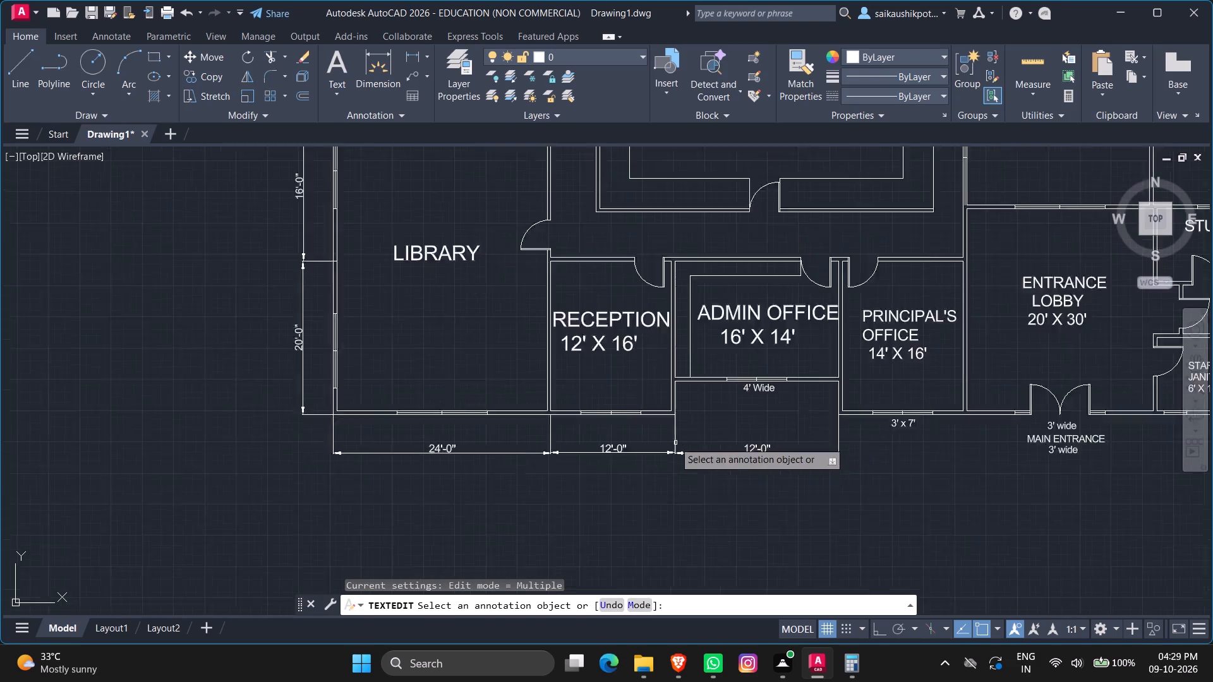
pyautogui.scroll(-1, 673, 441)
pyautogui.scroll(2, 848, 471)
pyautogui.press('Escape')
pyautogui.press('Escape')
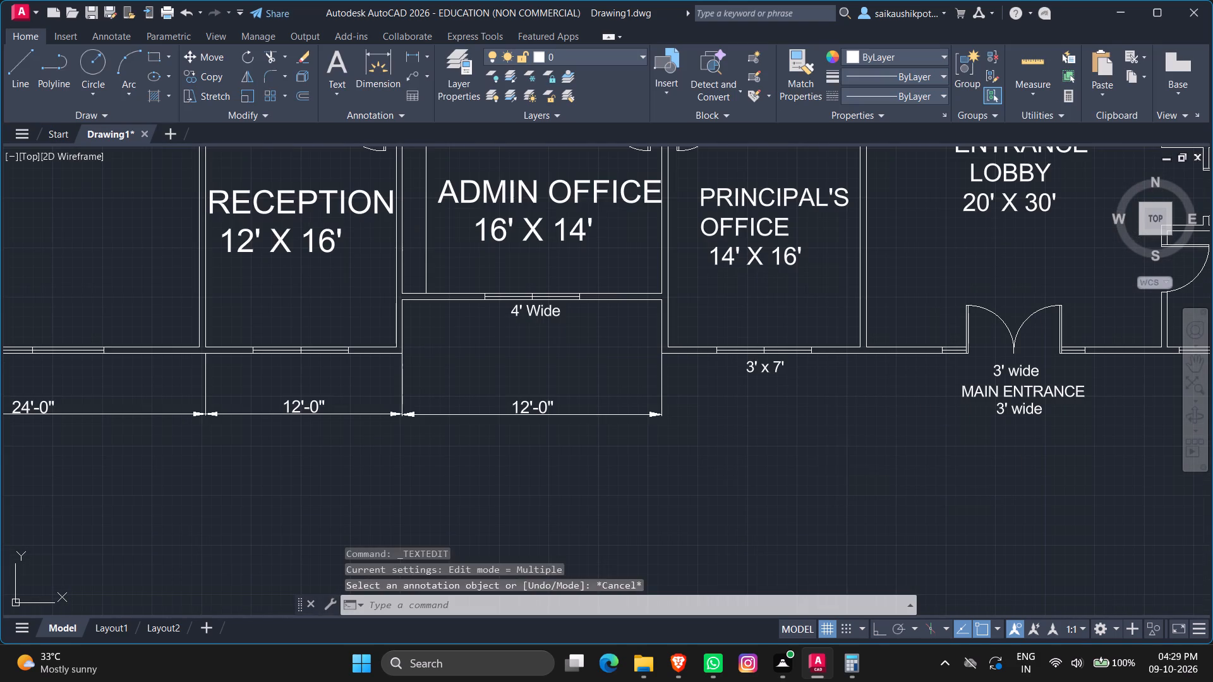
pyautogui.press('Escape')
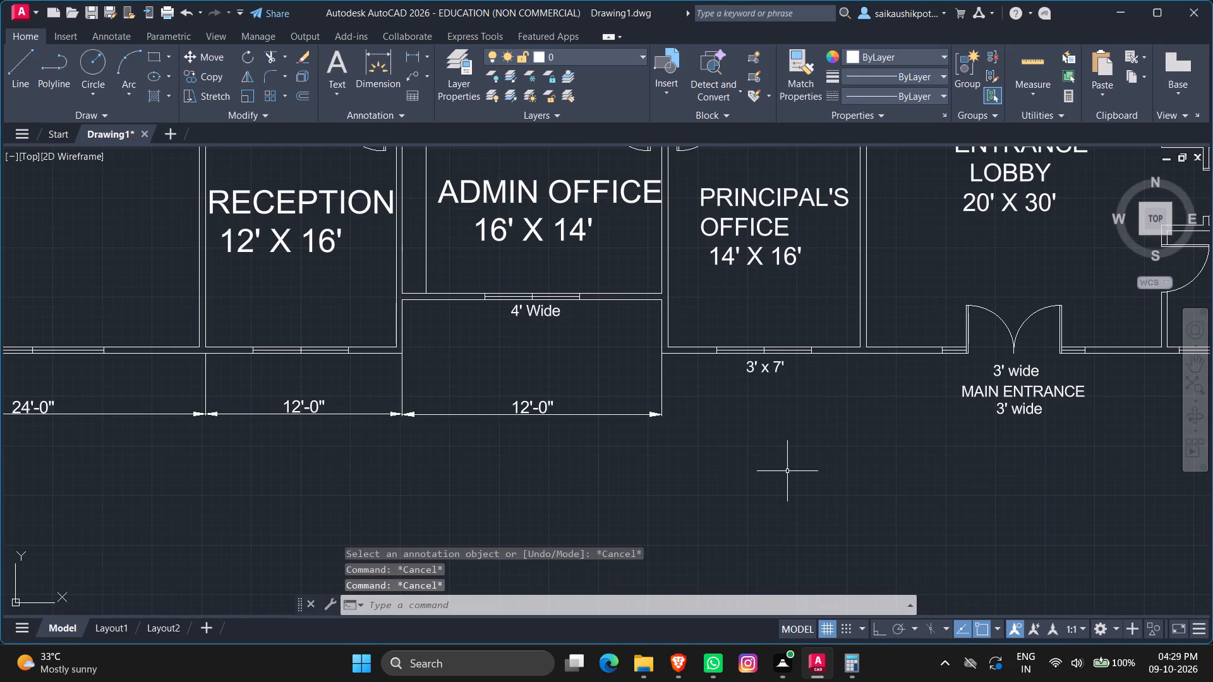
pyautogui.press('Escape')
pyautogui.press('Escape')
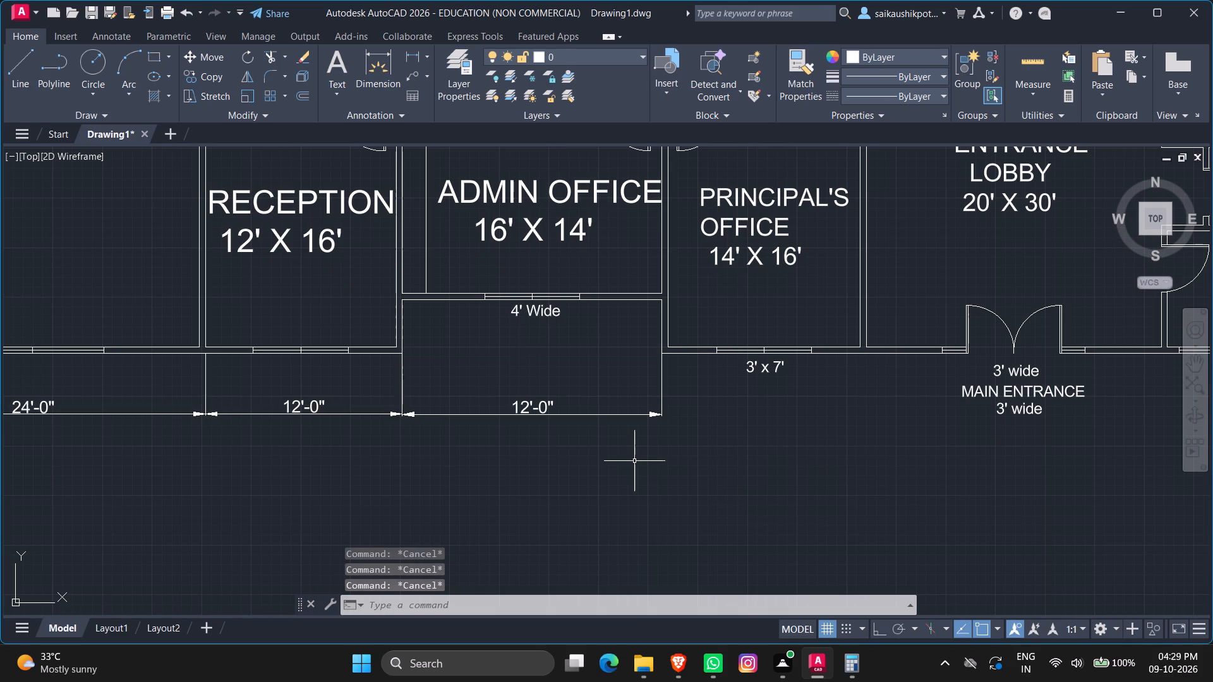
pyautogui.press('Escape')
pyautogui.press('Escape')
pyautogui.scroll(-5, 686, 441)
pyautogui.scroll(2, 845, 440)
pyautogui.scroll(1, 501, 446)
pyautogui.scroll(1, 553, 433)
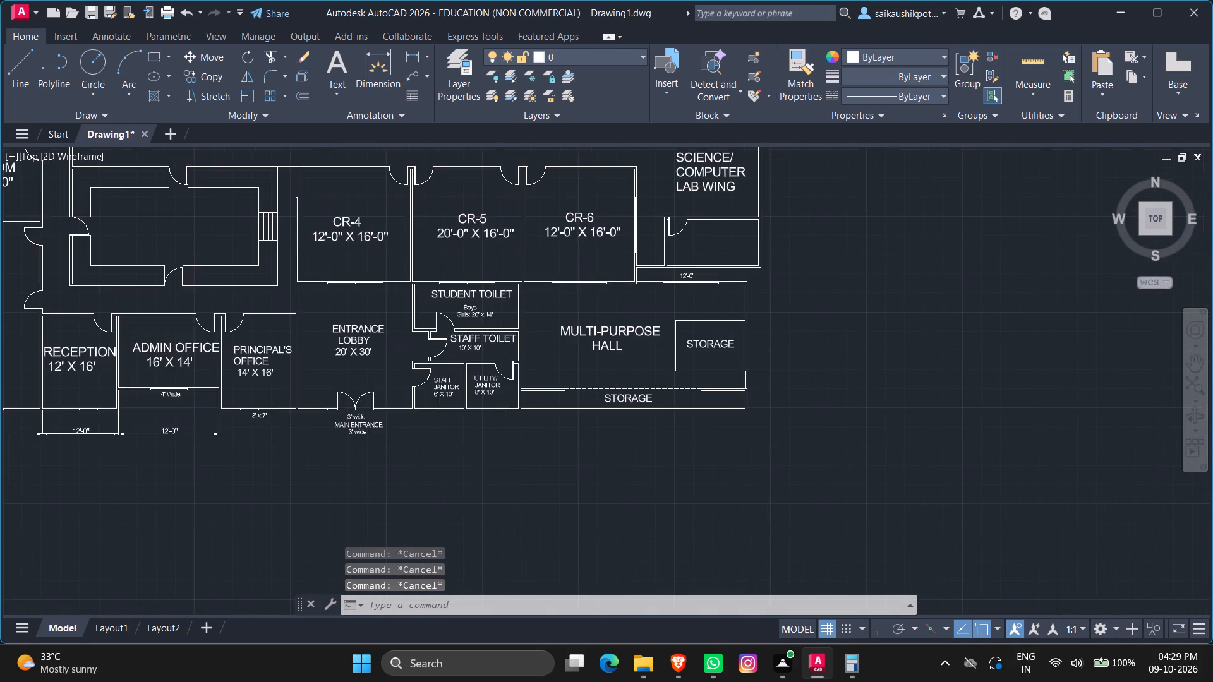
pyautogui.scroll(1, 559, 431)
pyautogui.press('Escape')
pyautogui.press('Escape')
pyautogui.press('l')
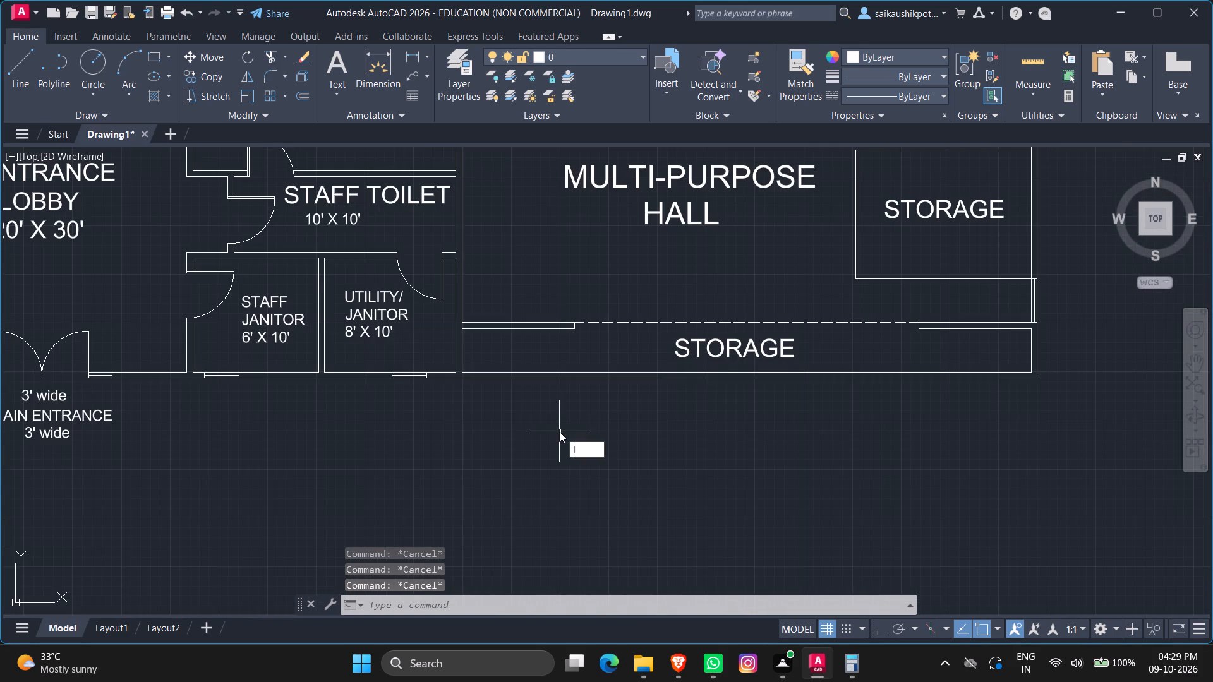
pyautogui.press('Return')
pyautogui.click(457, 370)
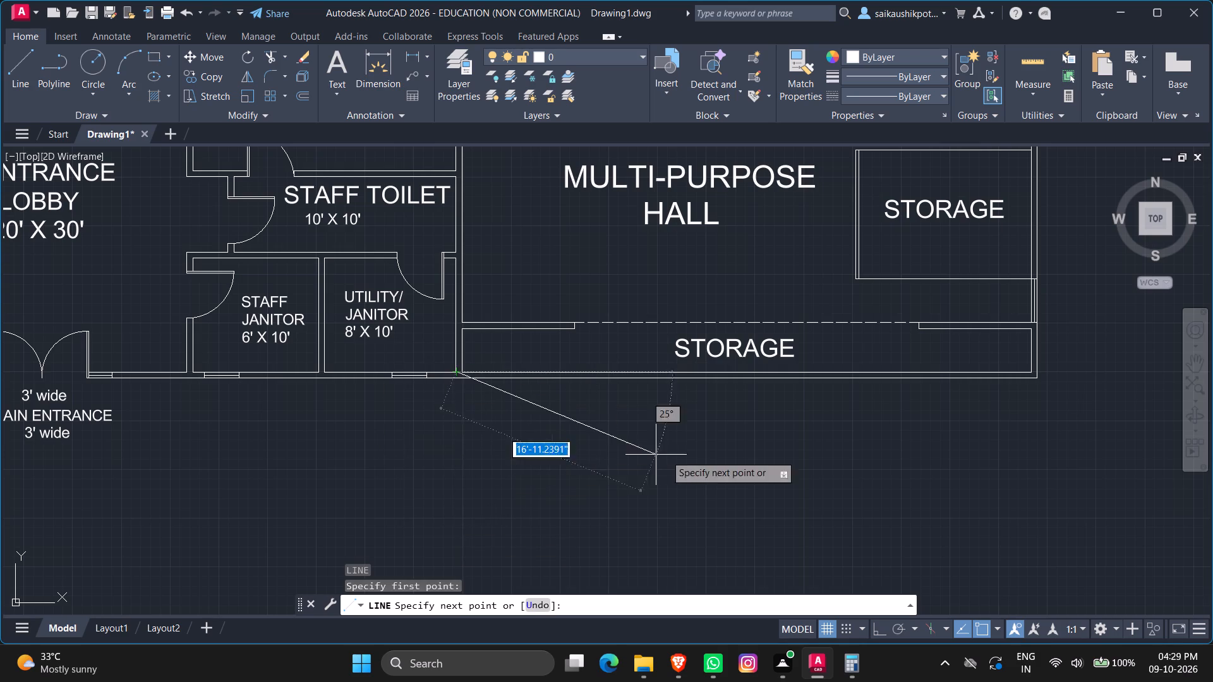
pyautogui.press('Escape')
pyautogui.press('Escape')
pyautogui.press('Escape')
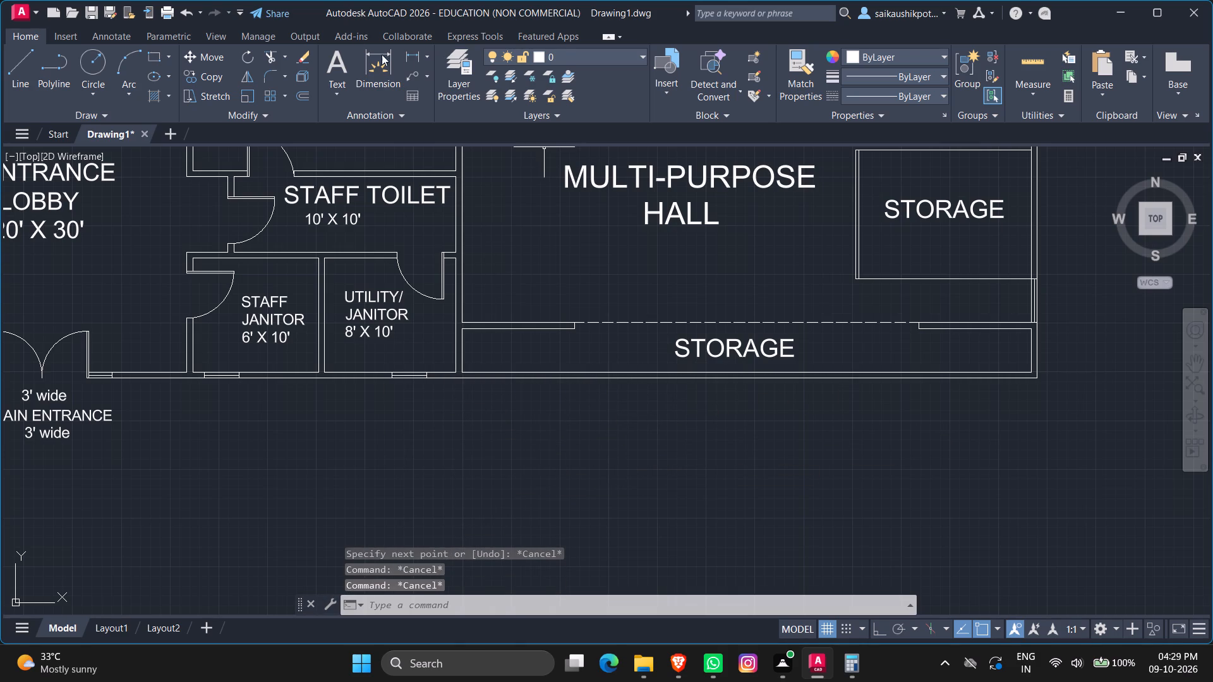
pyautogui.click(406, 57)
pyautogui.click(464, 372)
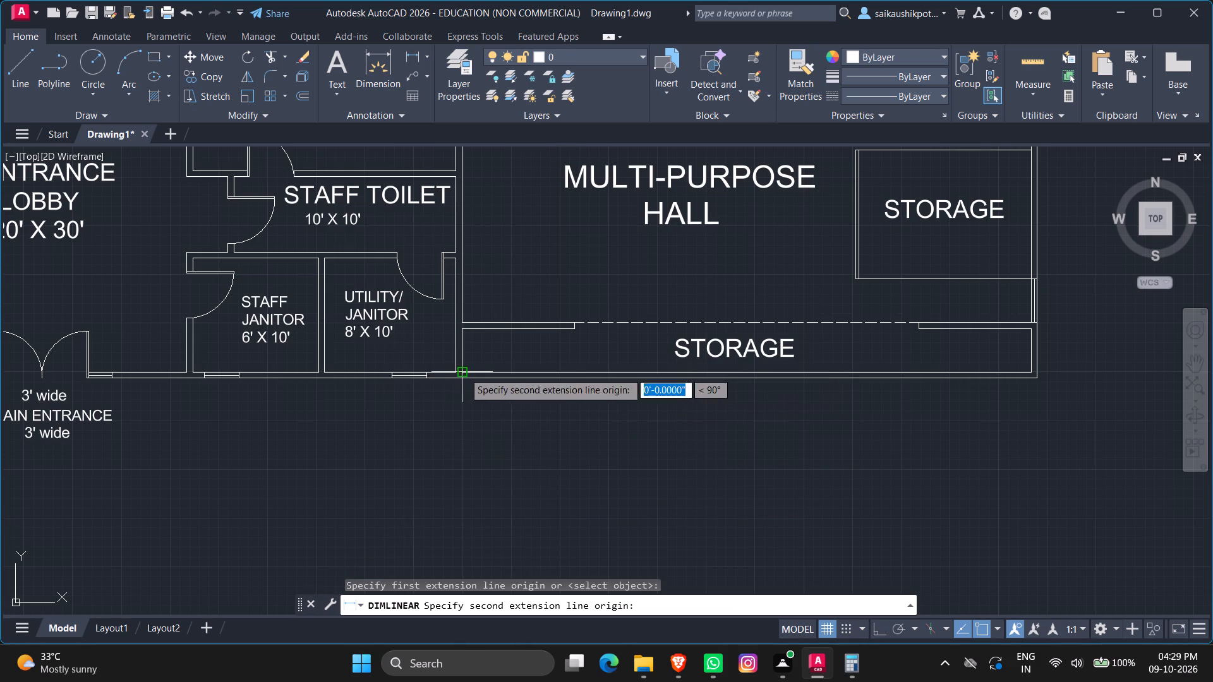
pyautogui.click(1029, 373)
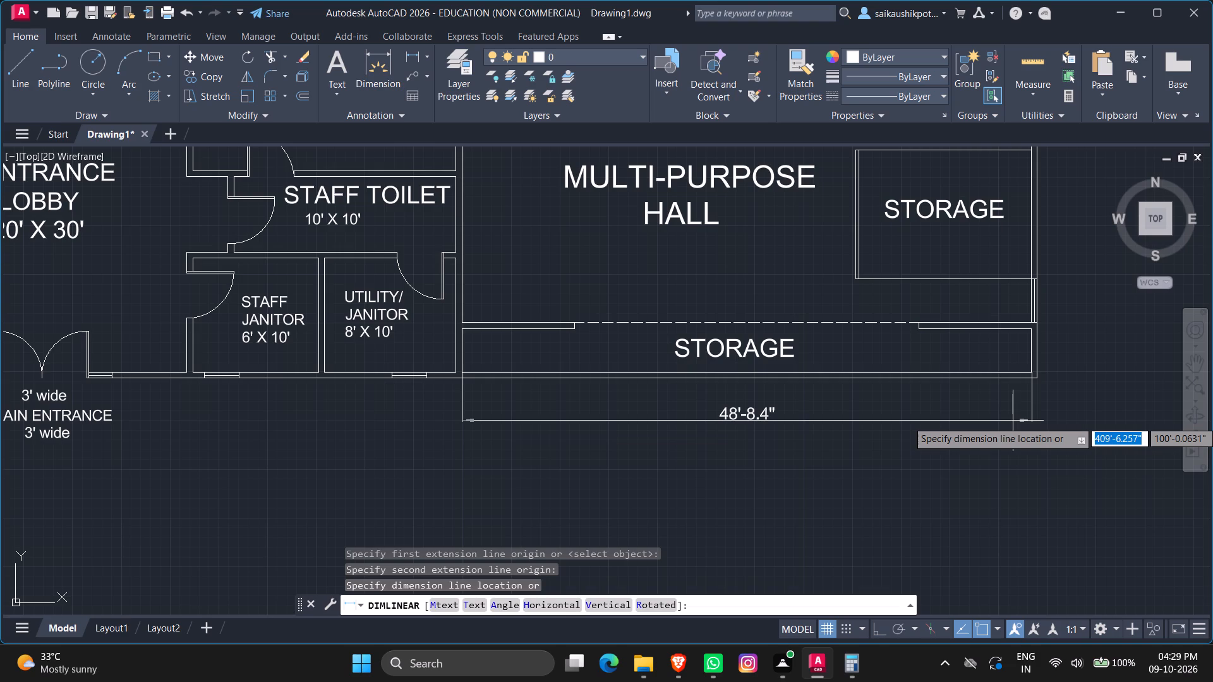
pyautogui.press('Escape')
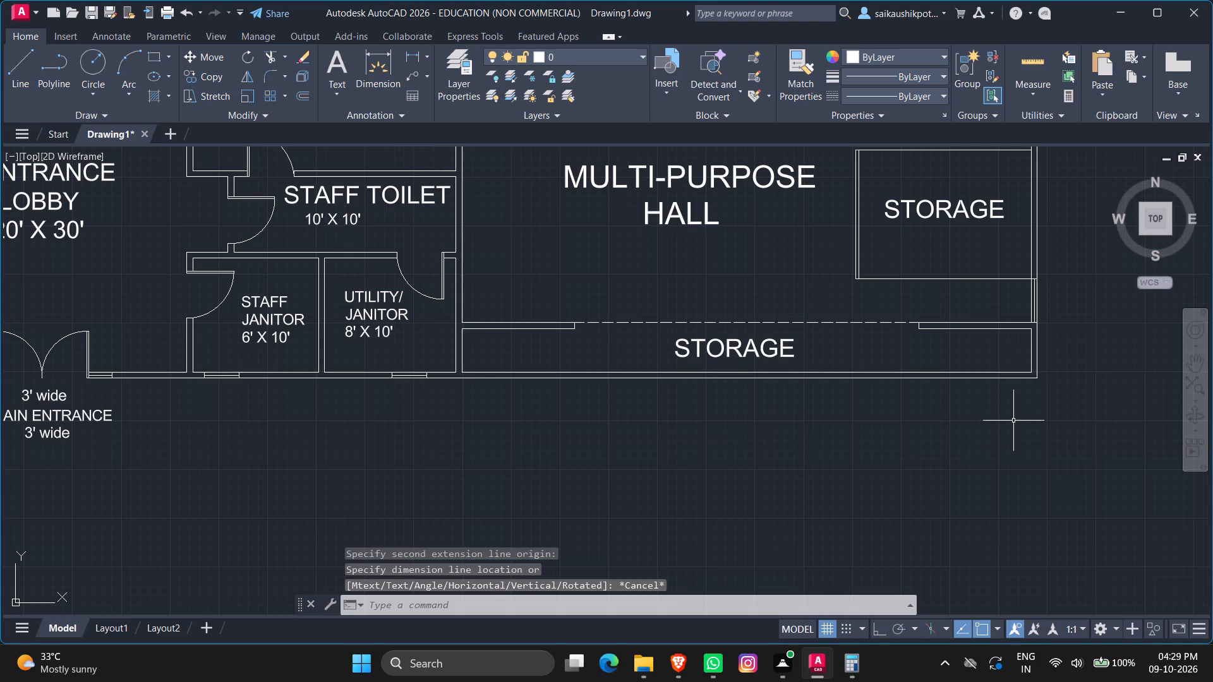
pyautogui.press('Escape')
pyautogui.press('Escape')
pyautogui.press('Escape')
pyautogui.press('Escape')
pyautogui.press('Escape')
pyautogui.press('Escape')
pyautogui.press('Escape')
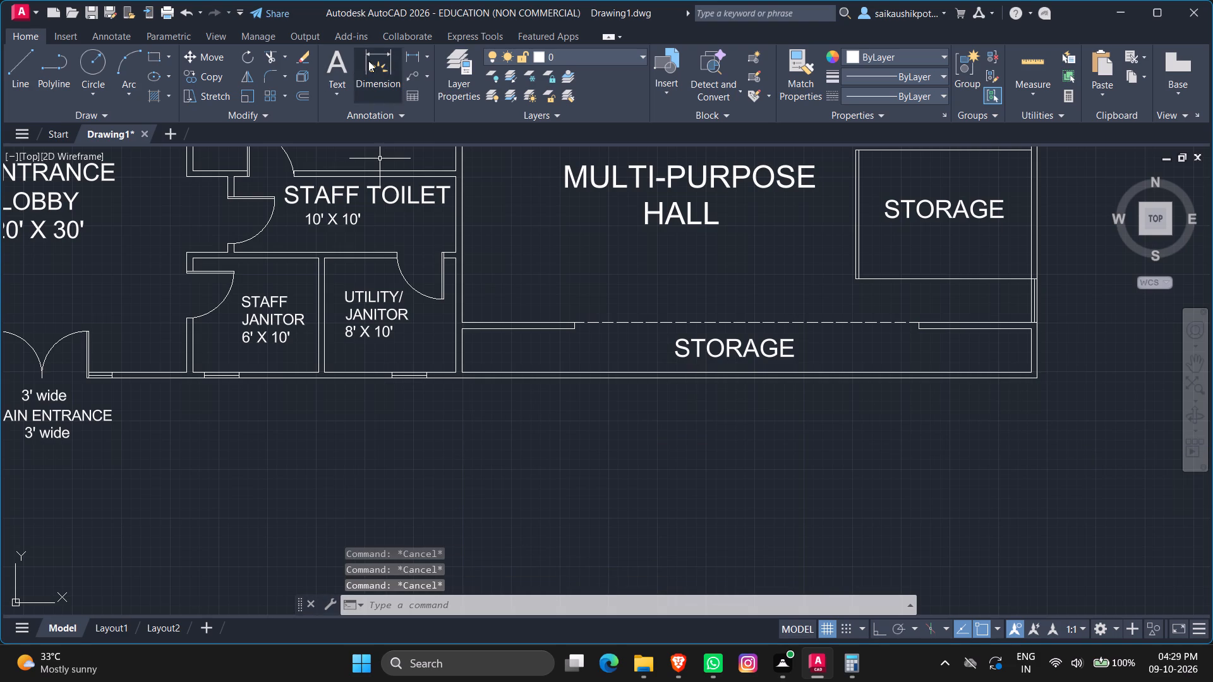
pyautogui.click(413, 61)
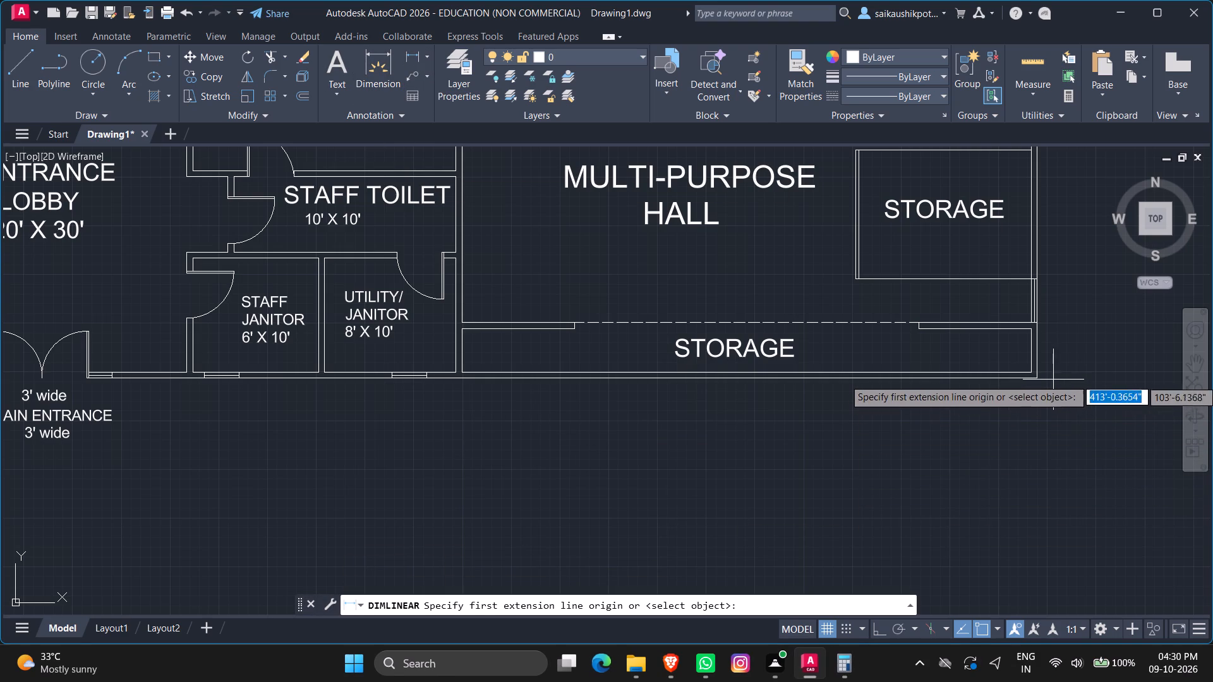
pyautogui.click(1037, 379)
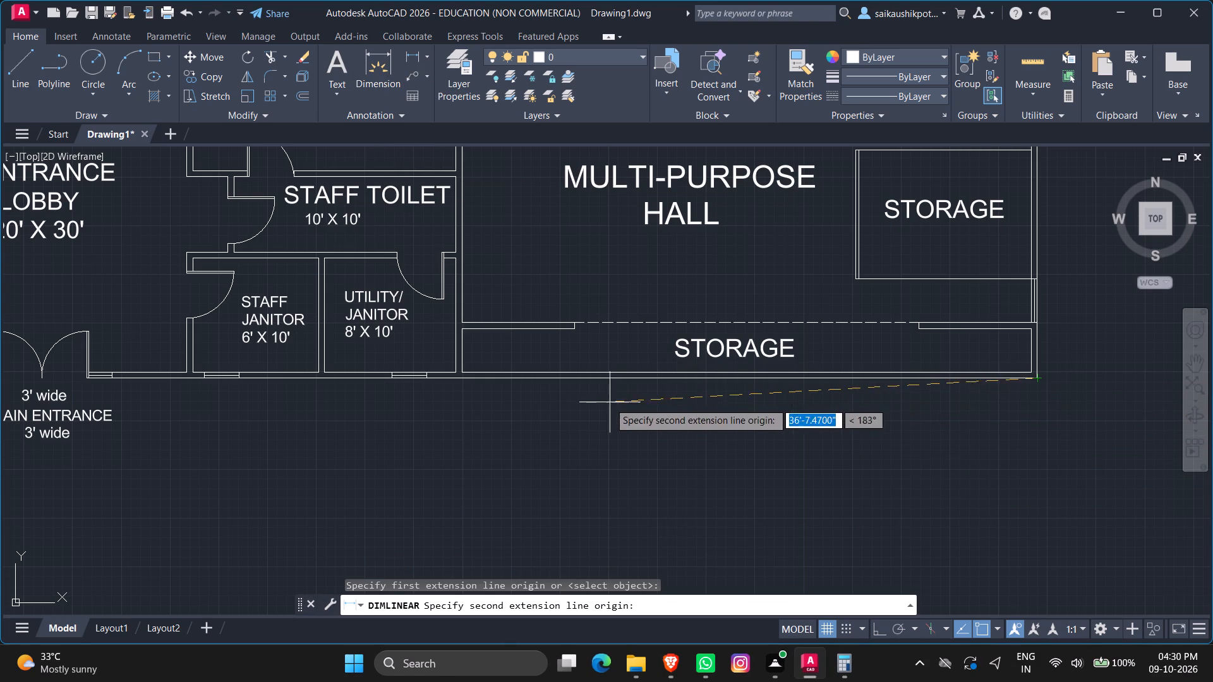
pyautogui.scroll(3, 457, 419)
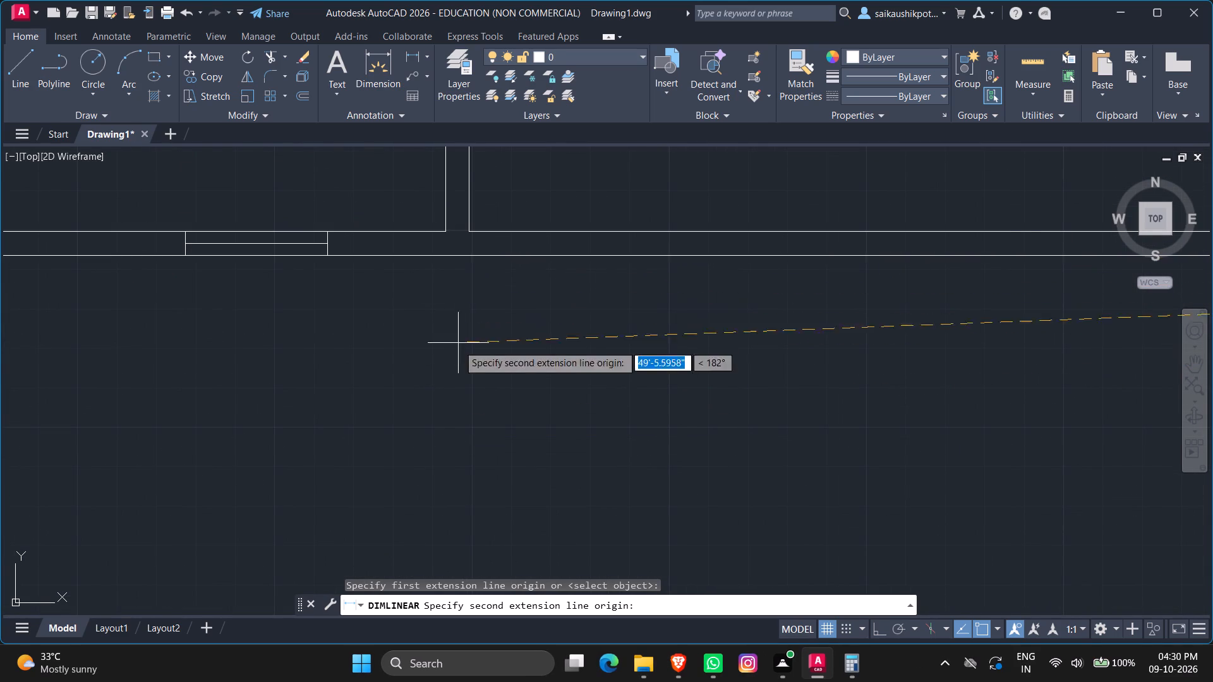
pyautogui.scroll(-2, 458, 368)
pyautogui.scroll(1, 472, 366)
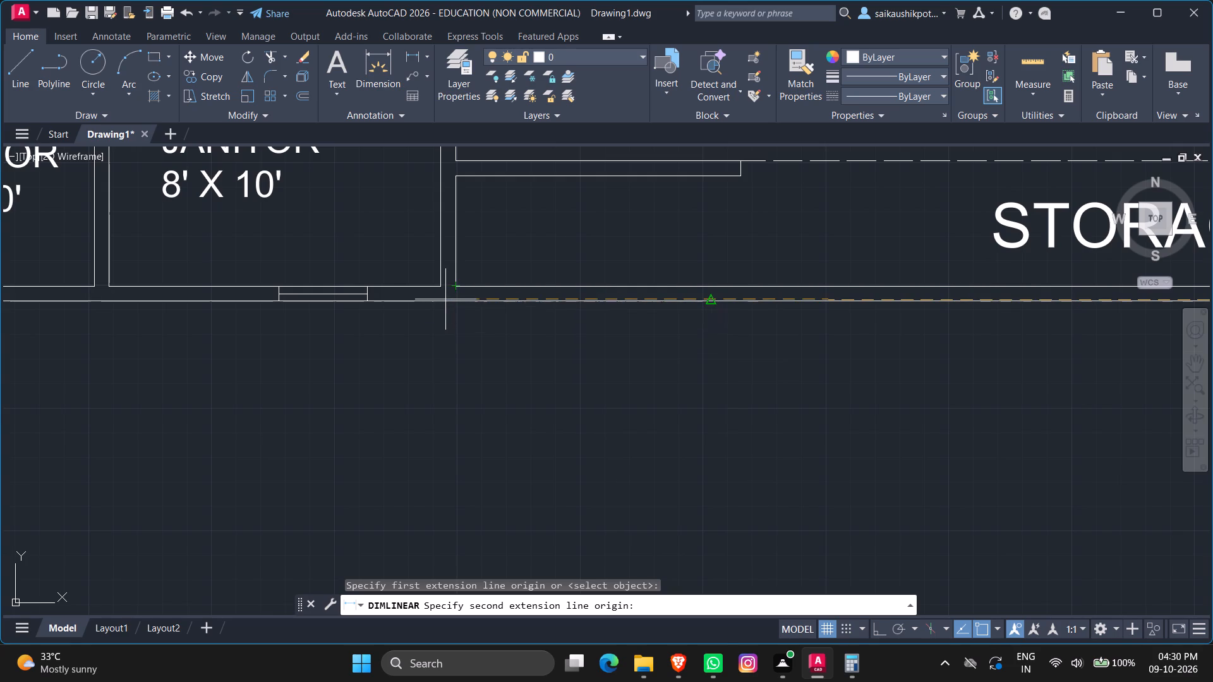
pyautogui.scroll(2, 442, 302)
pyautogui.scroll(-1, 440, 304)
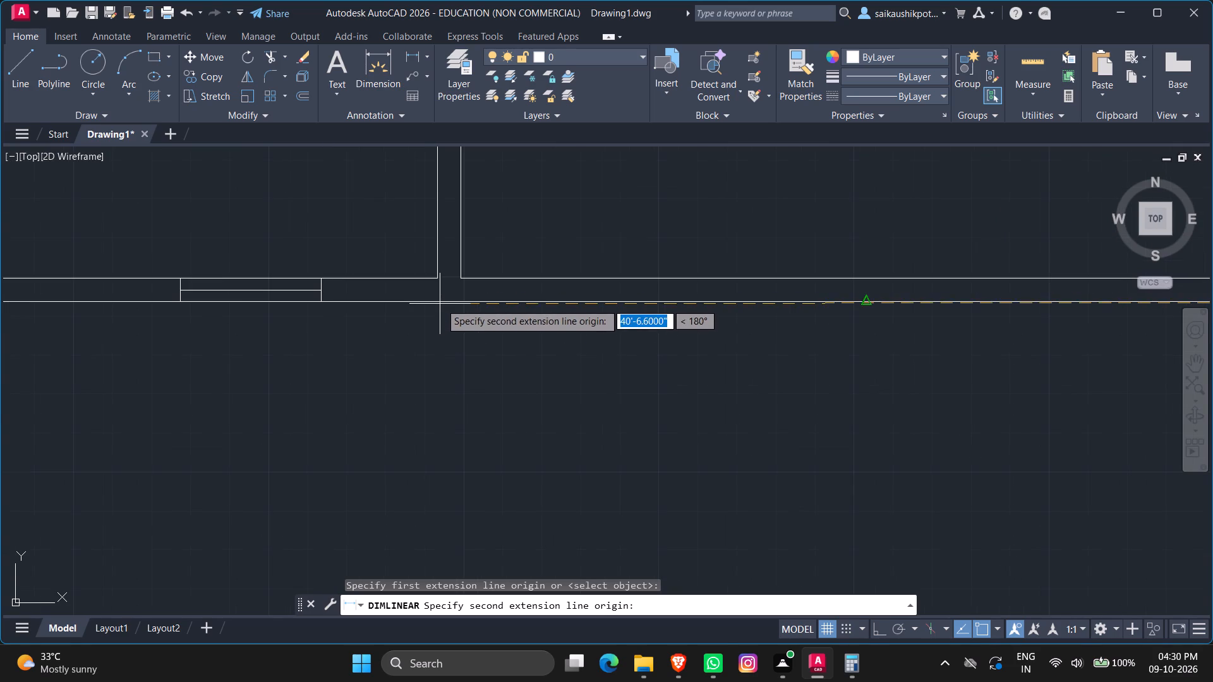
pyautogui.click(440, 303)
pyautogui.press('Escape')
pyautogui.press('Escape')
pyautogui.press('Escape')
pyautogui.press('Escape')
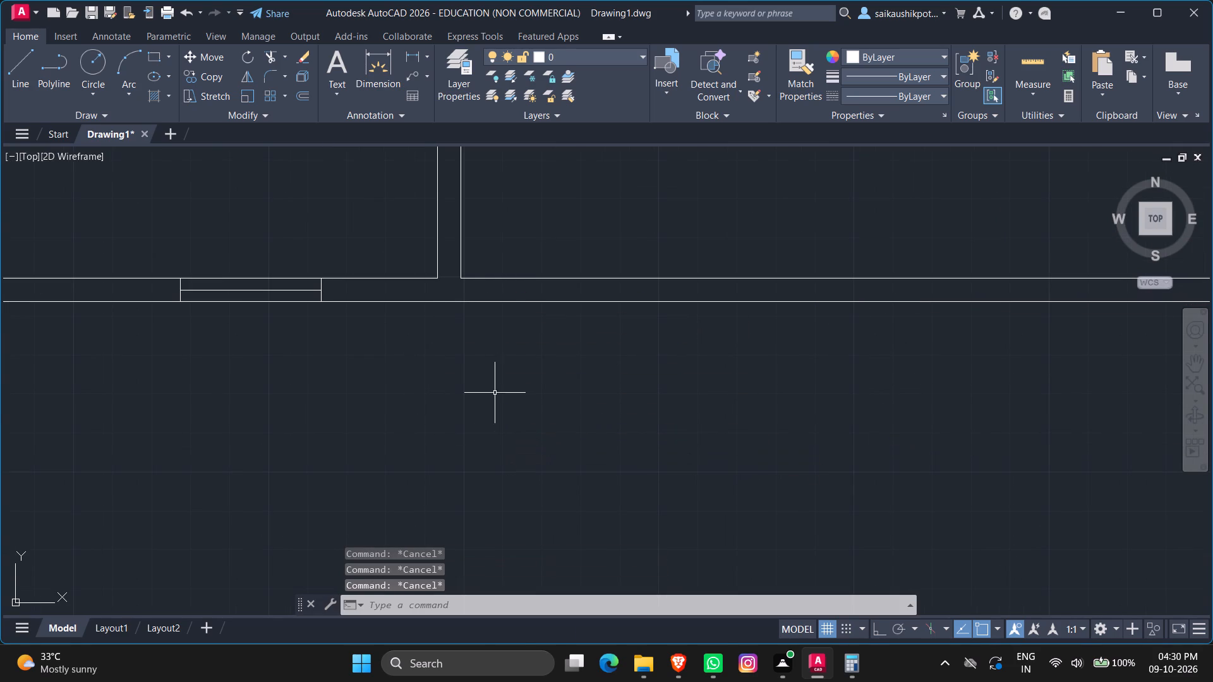
# Add a horizontal linear dimension below the multi-purpose hall's south storage, from the outer southeast corner to the utility/janitor partition.
pyautogui.scroll(-6, 493, 394)
pyautogui.scroll(3, 581, 408)
pyautogui.scroll(-1, 603, 399)
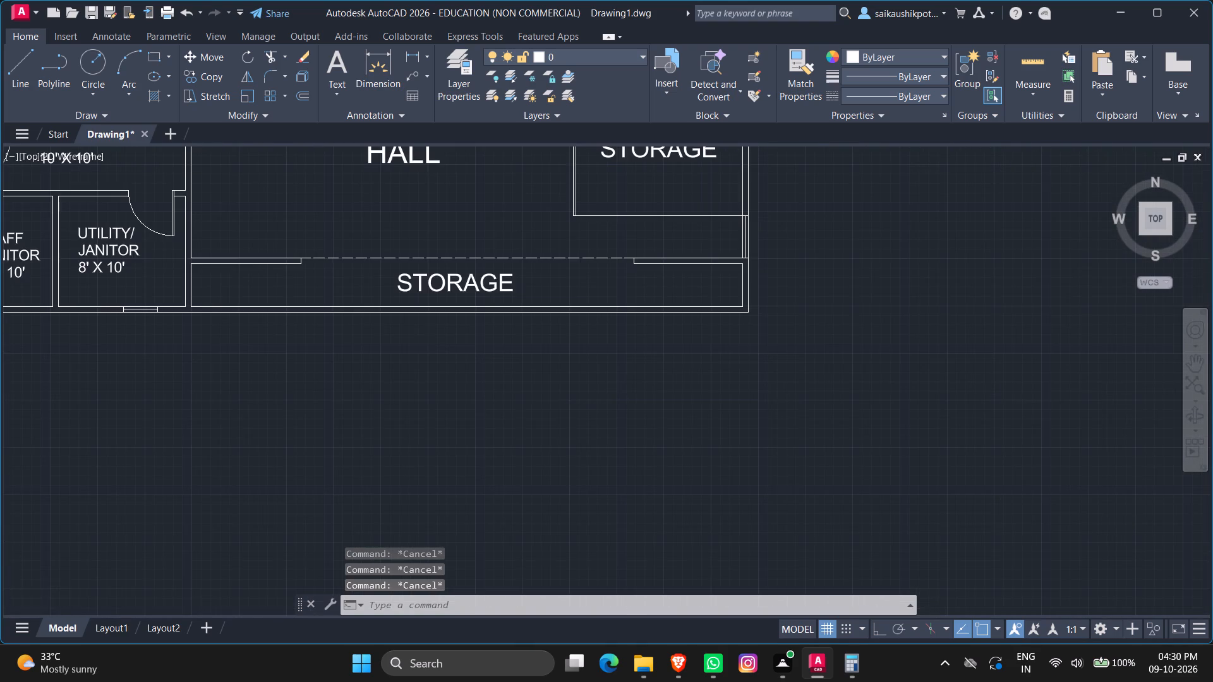
pyautogui.click(410, 60)
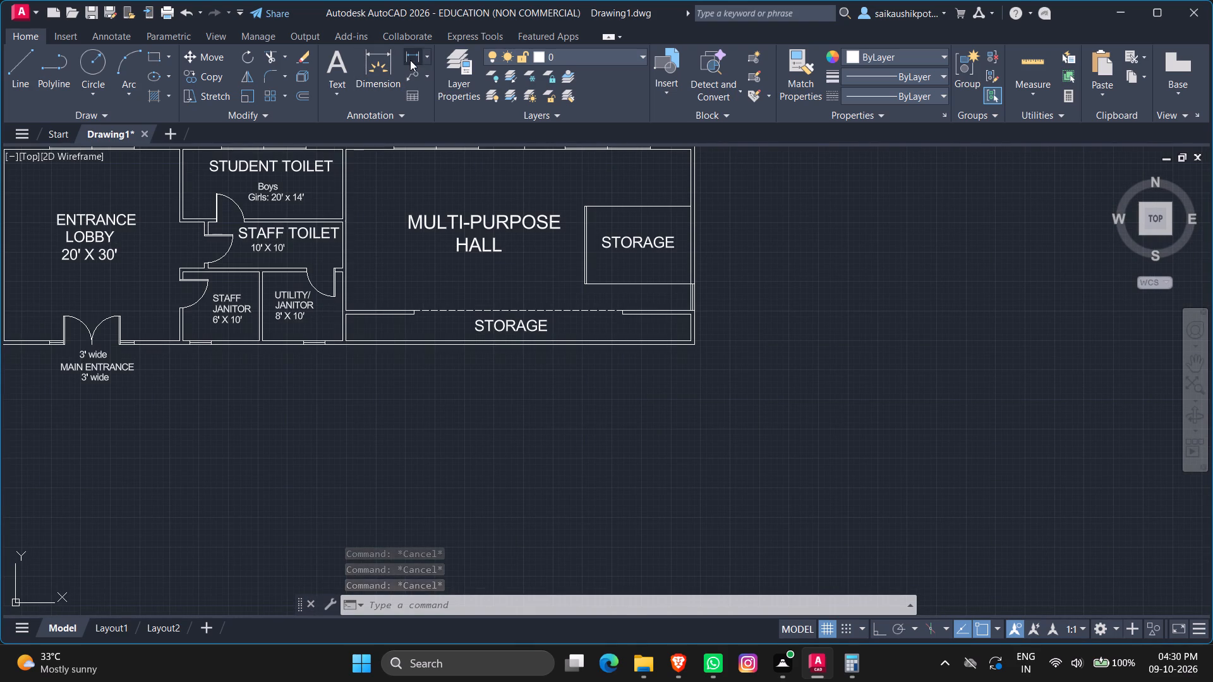
pyautogui.scroll(-2, 836, 470)
pyautogui.scroll(2, 796, 436)
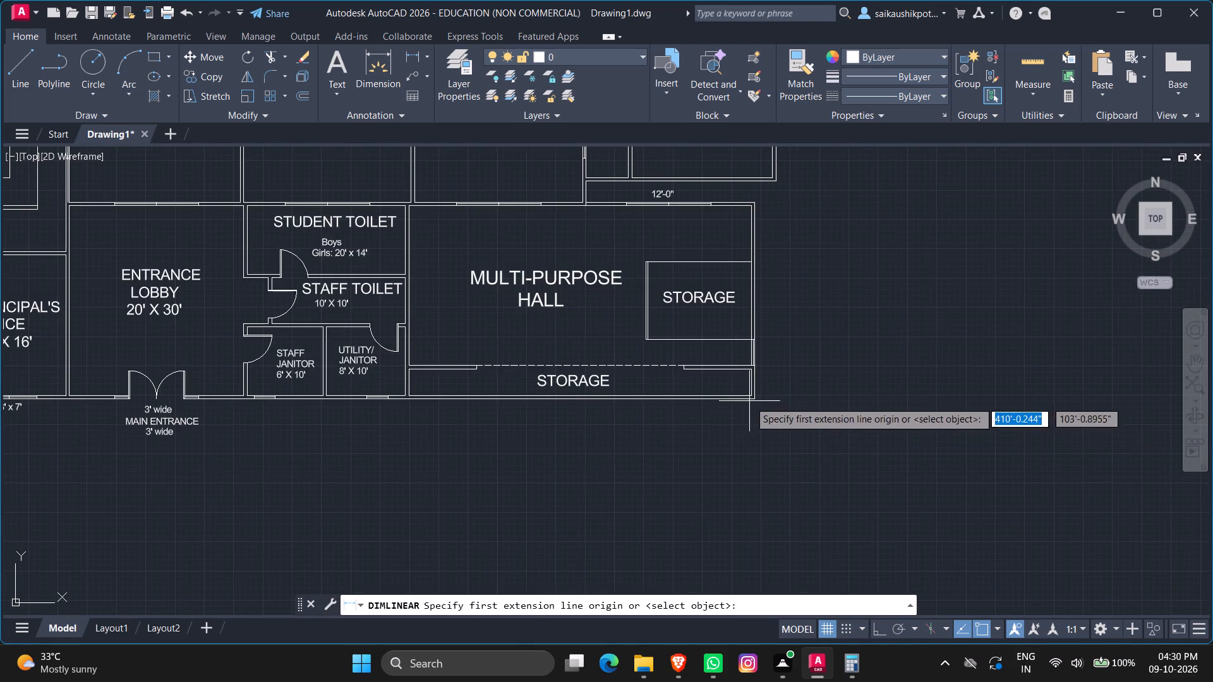
pyautogui.scroll(2, 754, 400)
pyautogui.scroll(-2, 886, 489)
pyautogui.scroll(-1, 699, 452)
pyautogui.scroll(1, 562, 458)
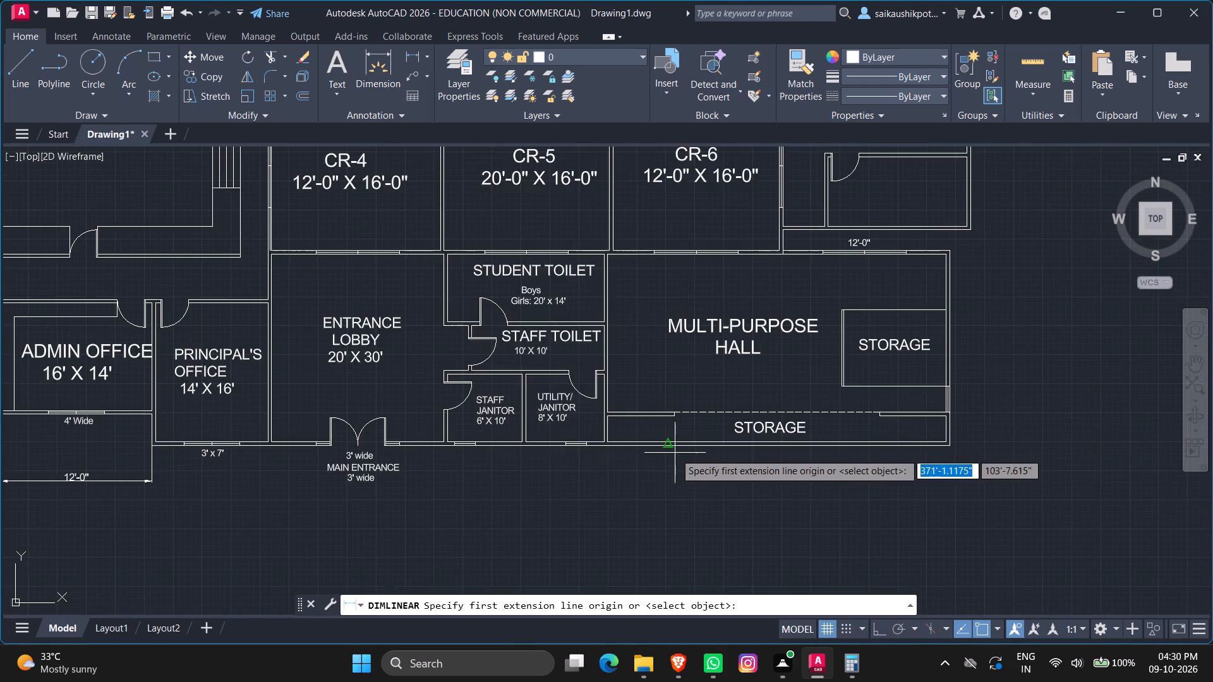
pyautogui.scroll(1, 675, 452)
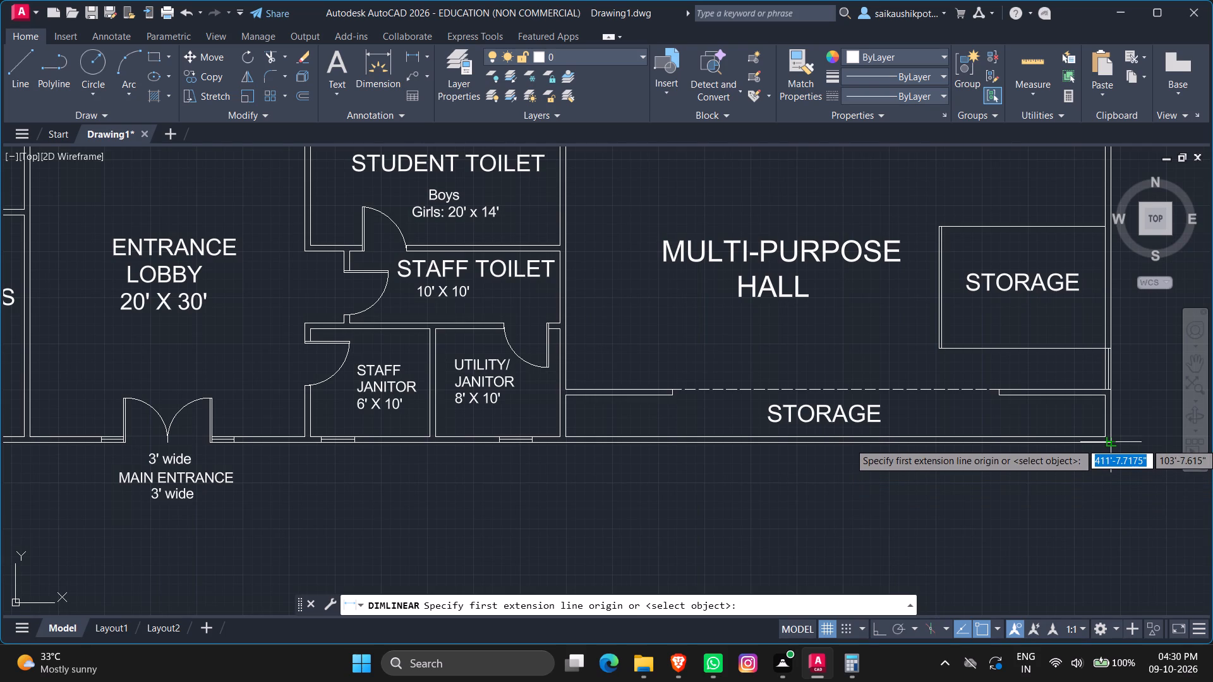
pyautogui.click(1111, 443)
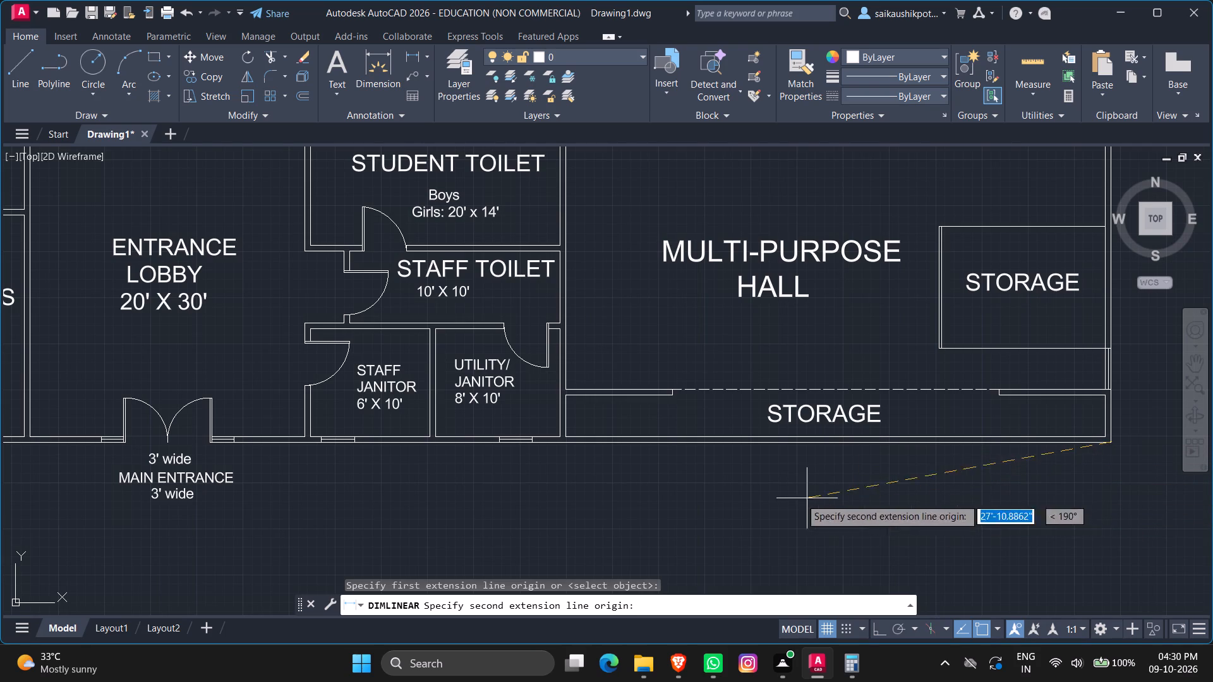
pyautogui.click(561, 439)
pyautogui.scroll(-2, 591, 460)
pyautogui.scroll(2, 582, 461)
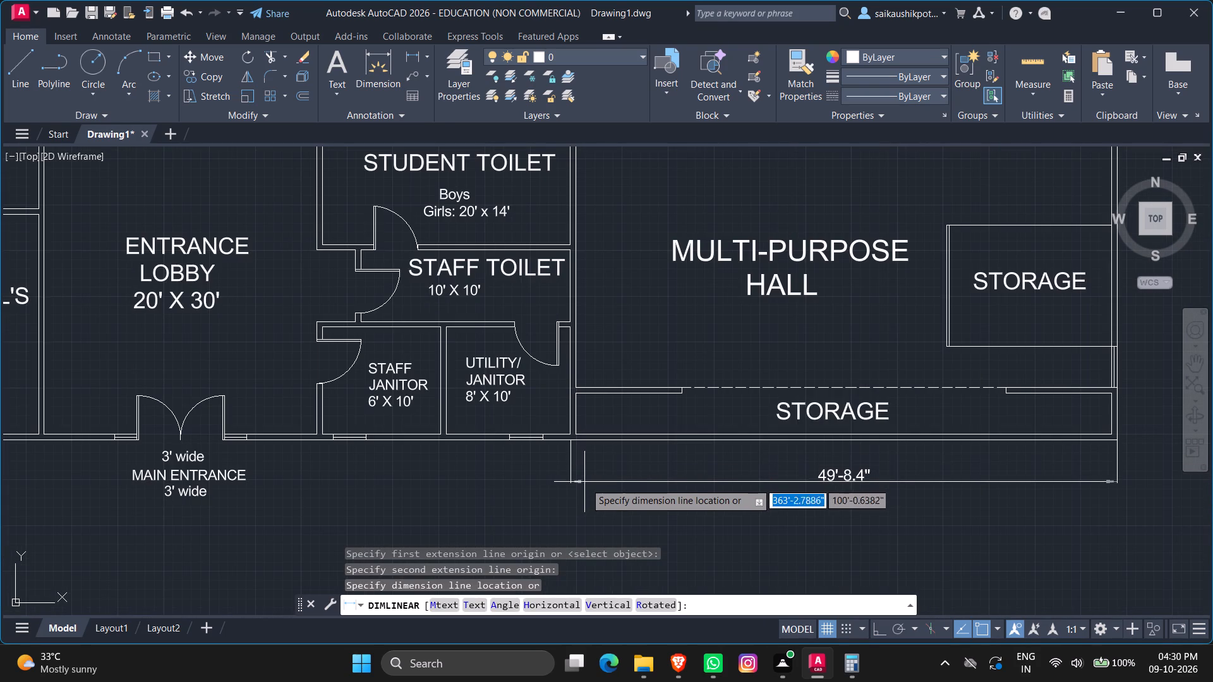
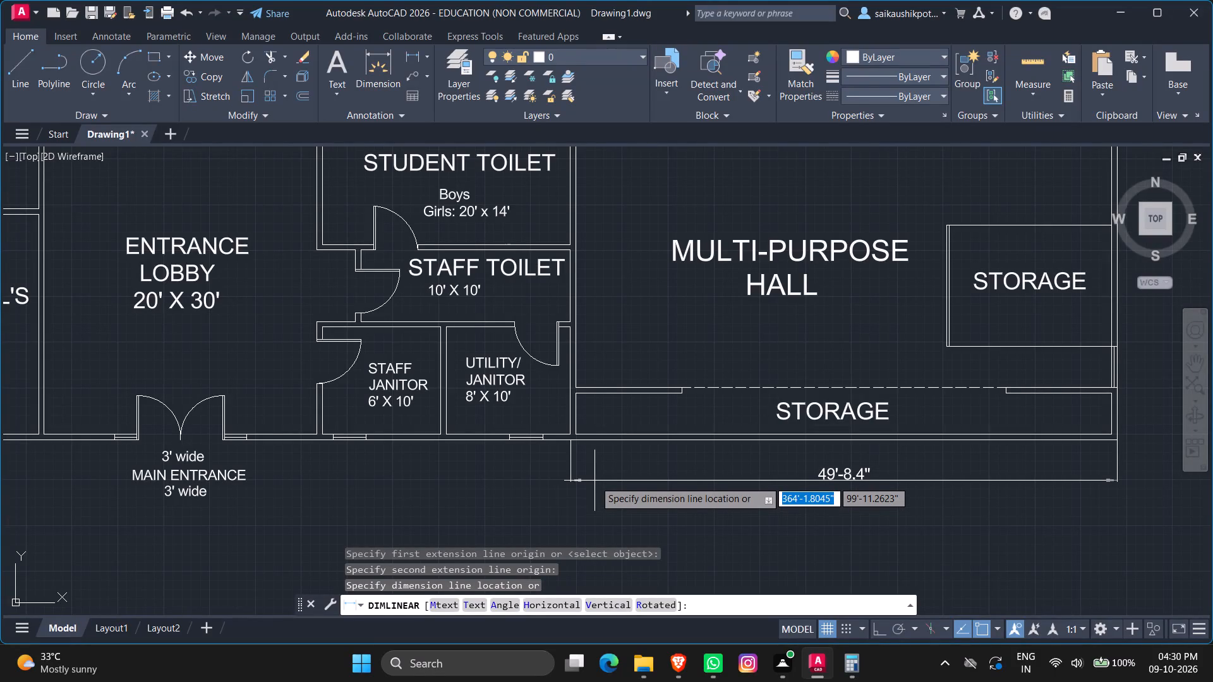
# Place the pending dimension line below the multi-purpose hall's south storage and replace its text with 28'-0".
pyautogui.click(594, 481)
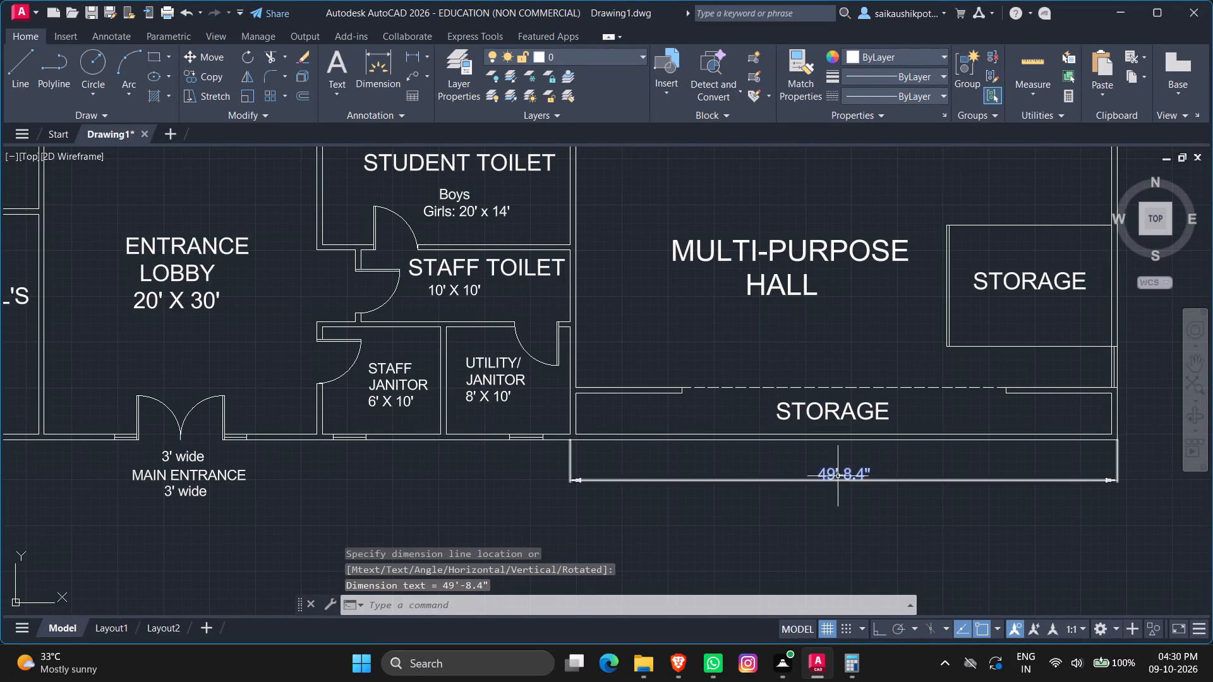
pyautogui.doubleClick(838, 476)
pyautogui.press('End')
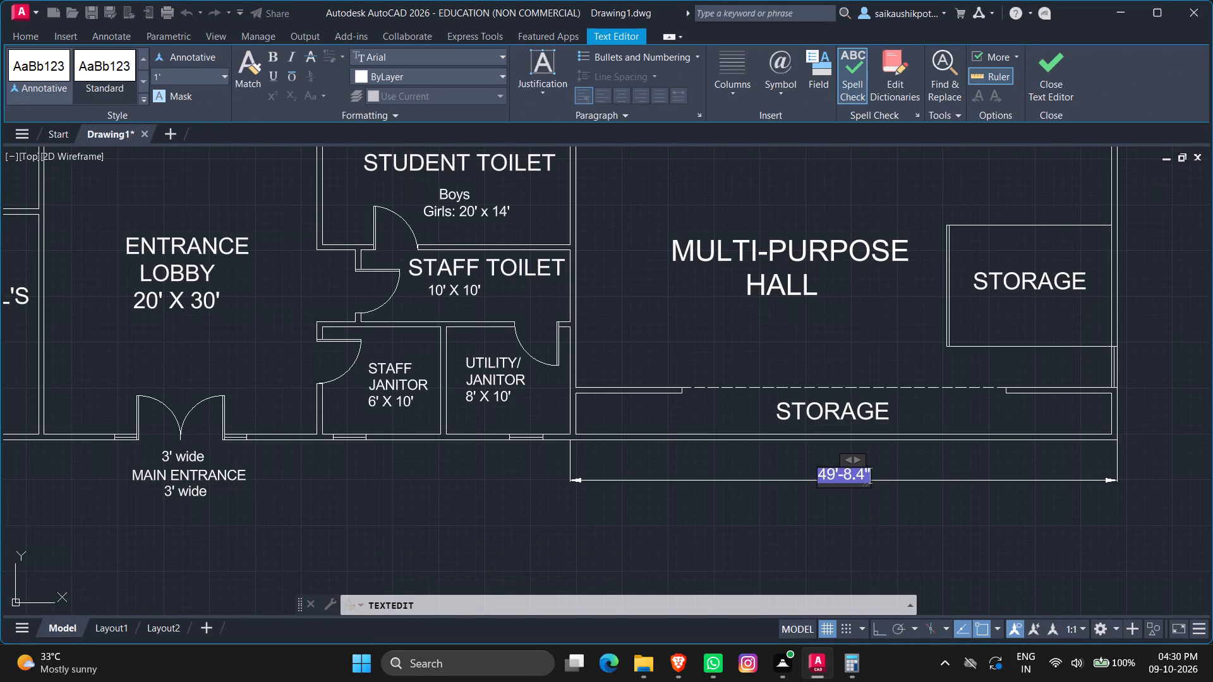
pyautogui.press('BackSpace')
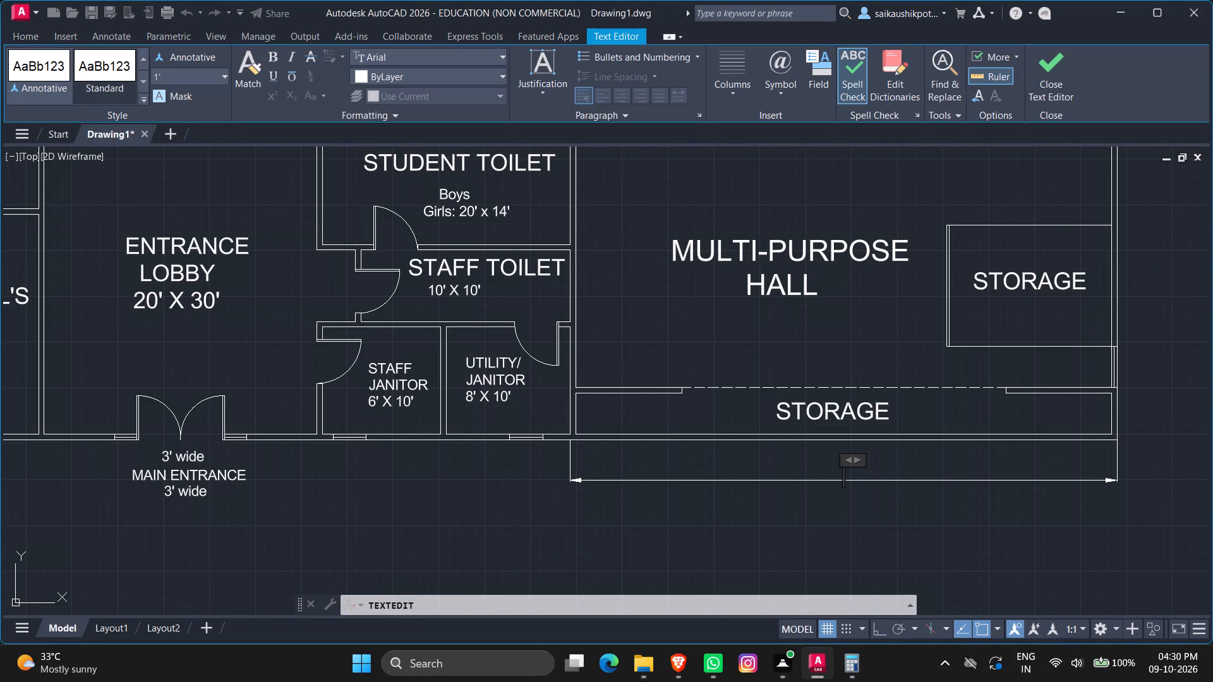
pyautogui.write('28')
pyautogui.write("'-")
pyautogui.write('0"')
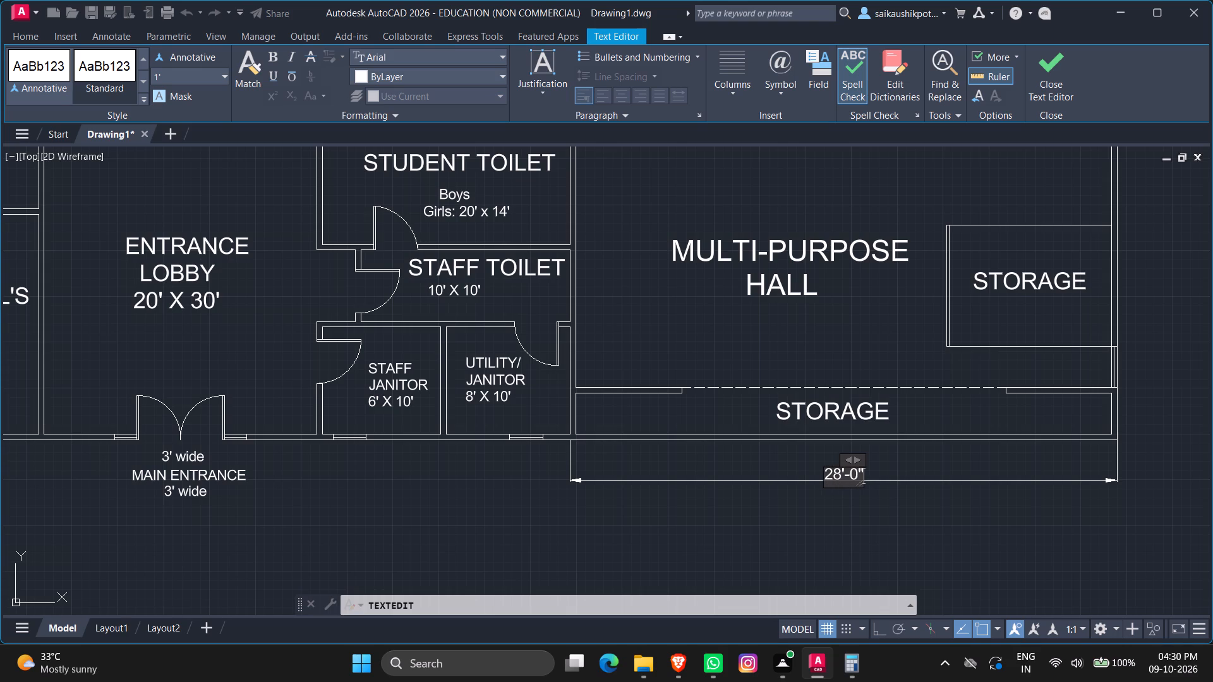
pyautogui.press('Escape')
pyautogui.press('Return')
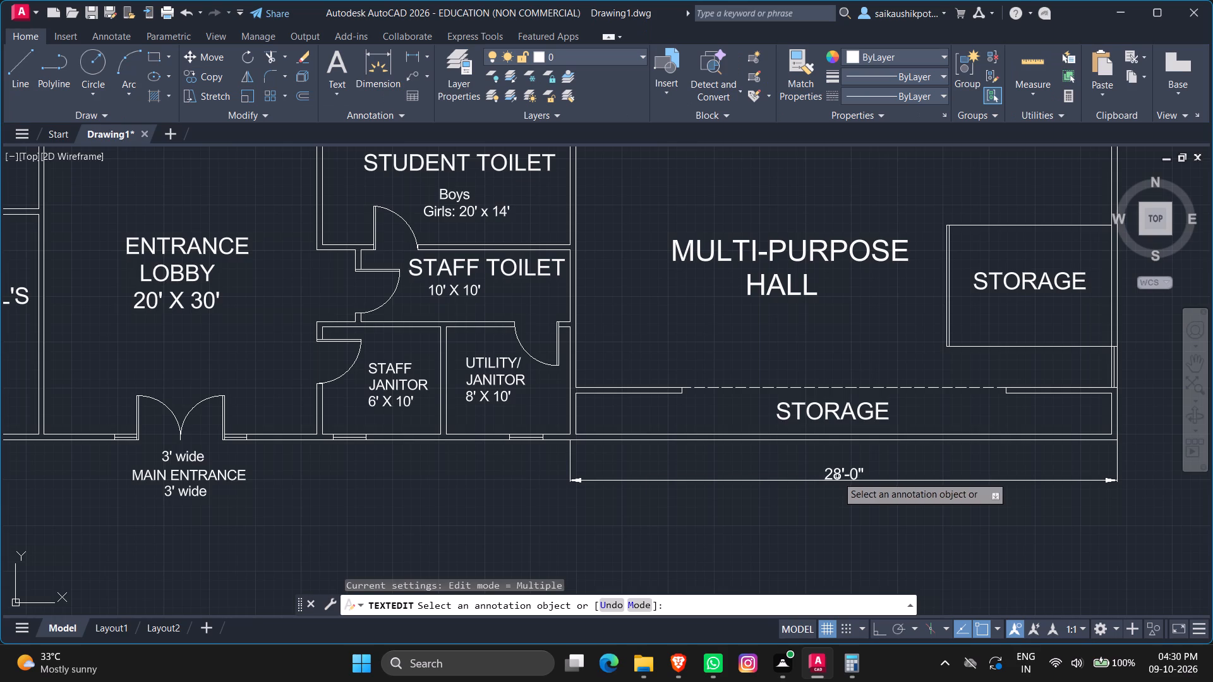
pyautogui.scroll(-1, 545, 452)
pyautogui.scroll(2, 859, 329)
pyautogui.press('Escape')
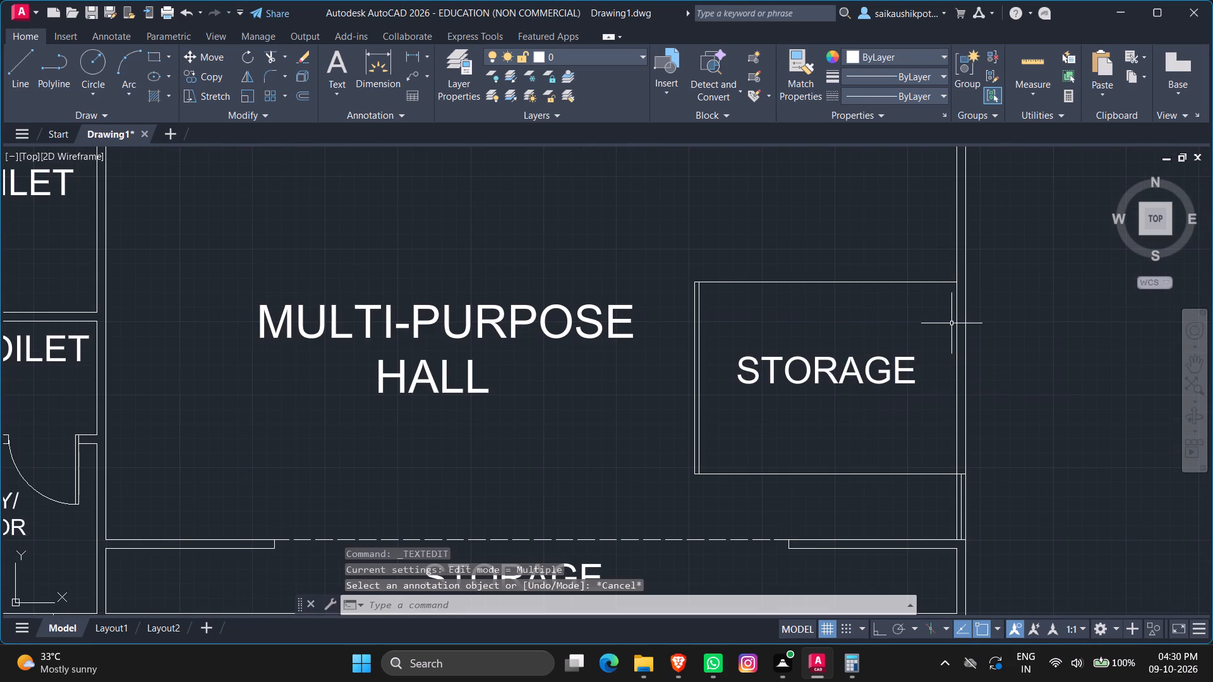
pyautogui.press('Escape')
pyautogui.press('Escape')
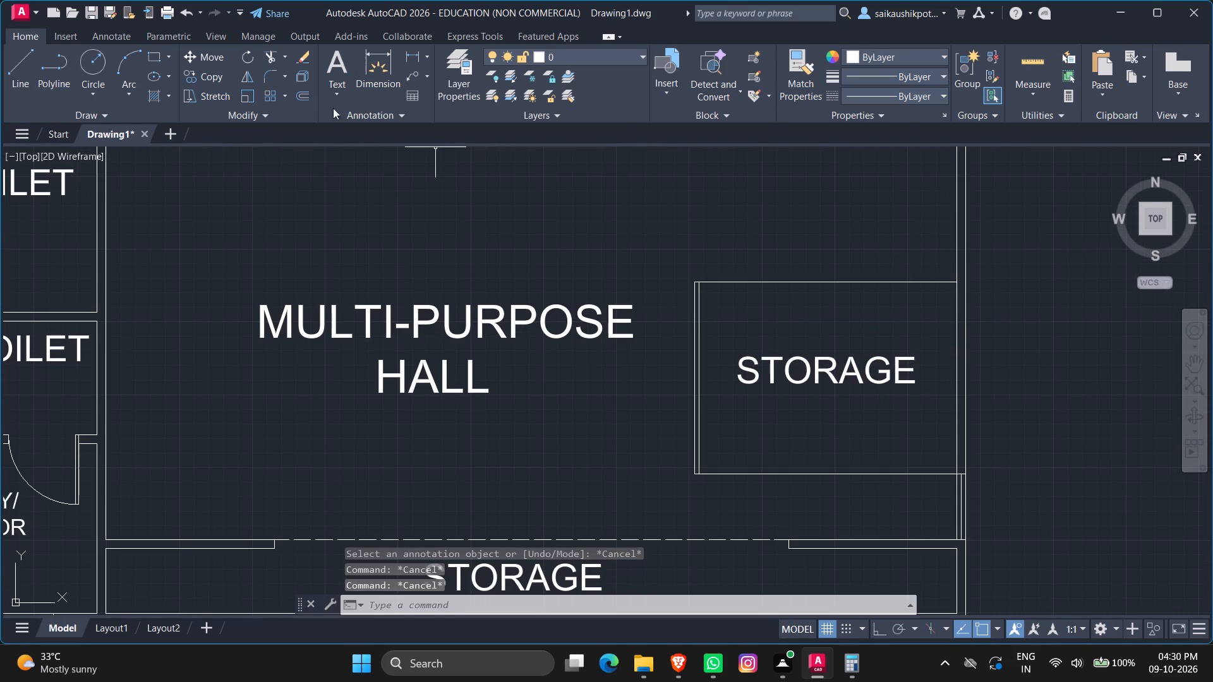
# Add a vertical linear dimension outside the hall's east wall, spanning the east storage room from its north wall to its south wall.
pyautogui.click(408, 59)
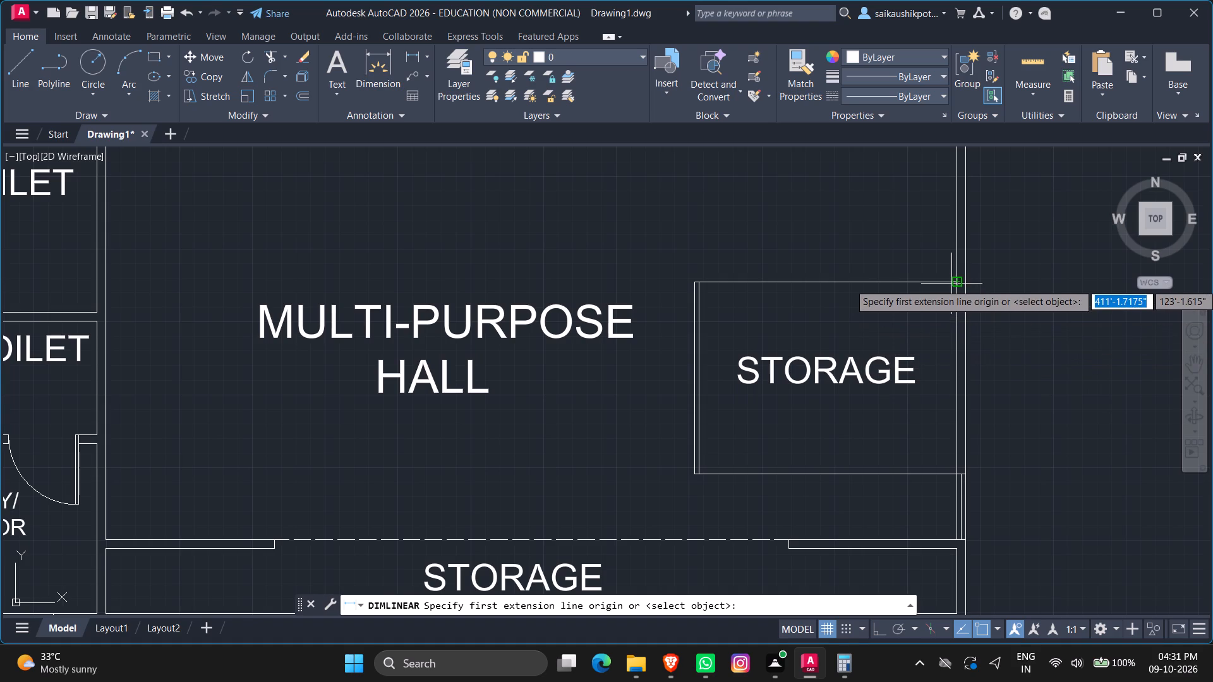
pyautogui.click(953, 284)
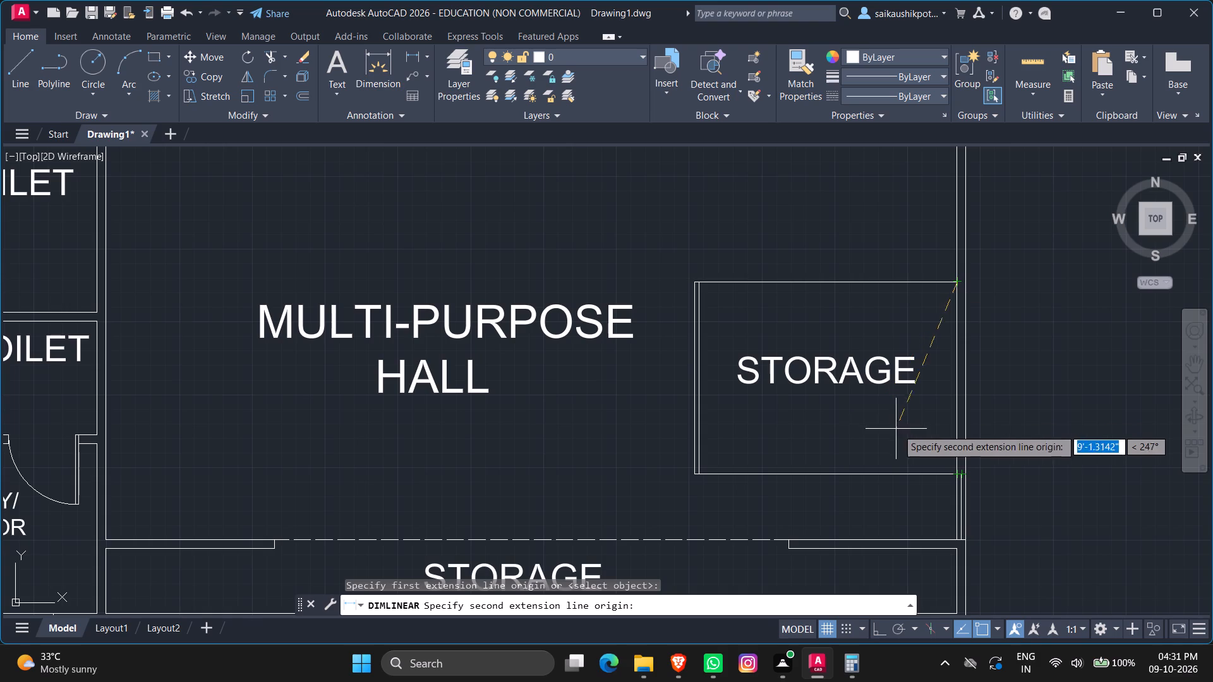
pyautogui.click(957, 469)
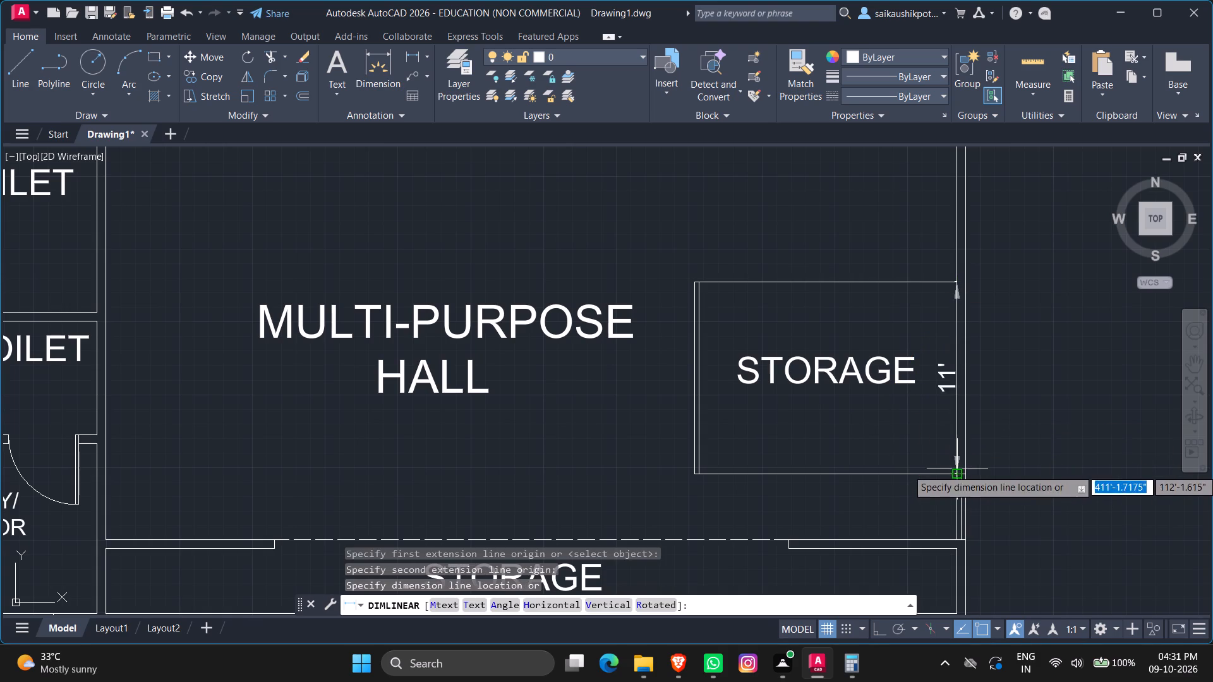
pyautogui.click(1034, 422)
pyautogui.press('Escape')
# Replace the text of the east storage room's vertical dimension with 20'-10" and save the edit.
pyautogui.doubleClick(1022, 372)
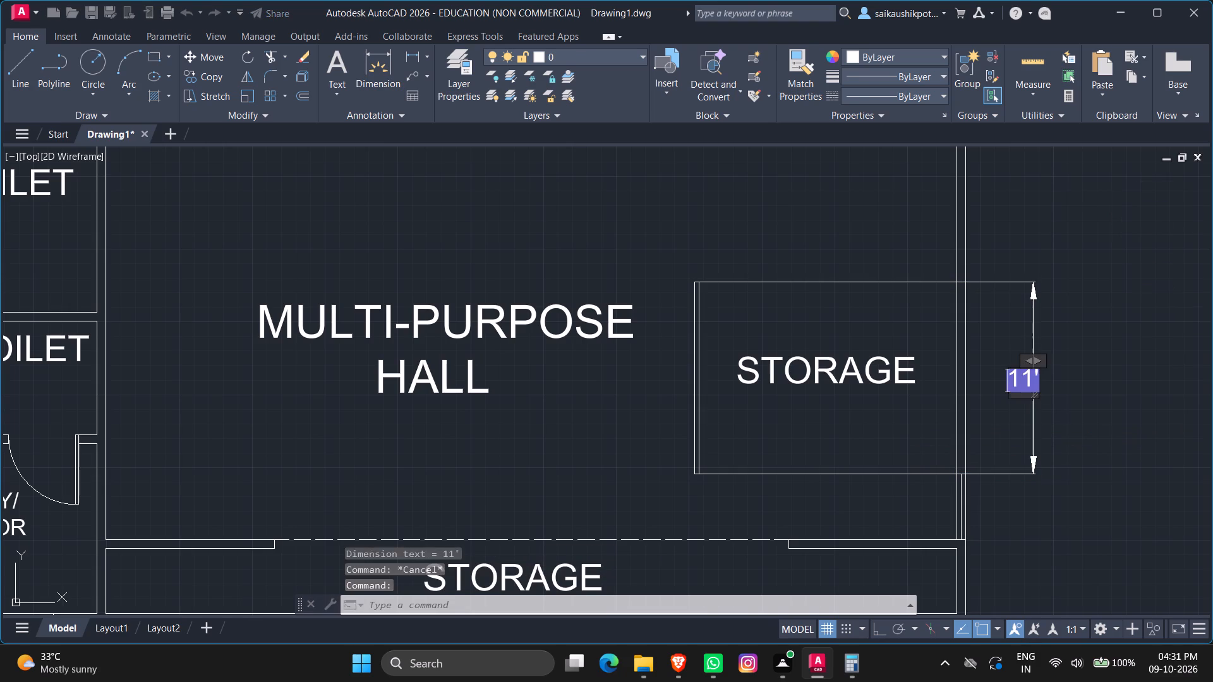
pyautogui.press('End')
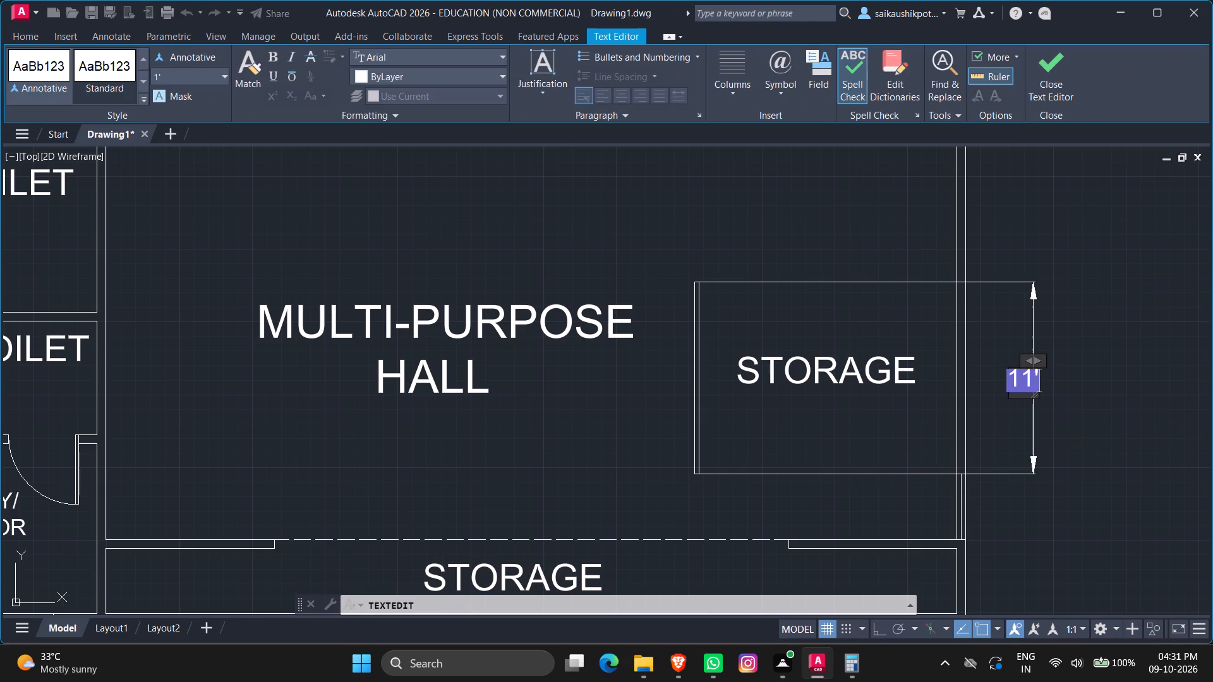
pyautogui.press('BackSpace')
pyautogui.write("20'")
pyautogui.press('-')
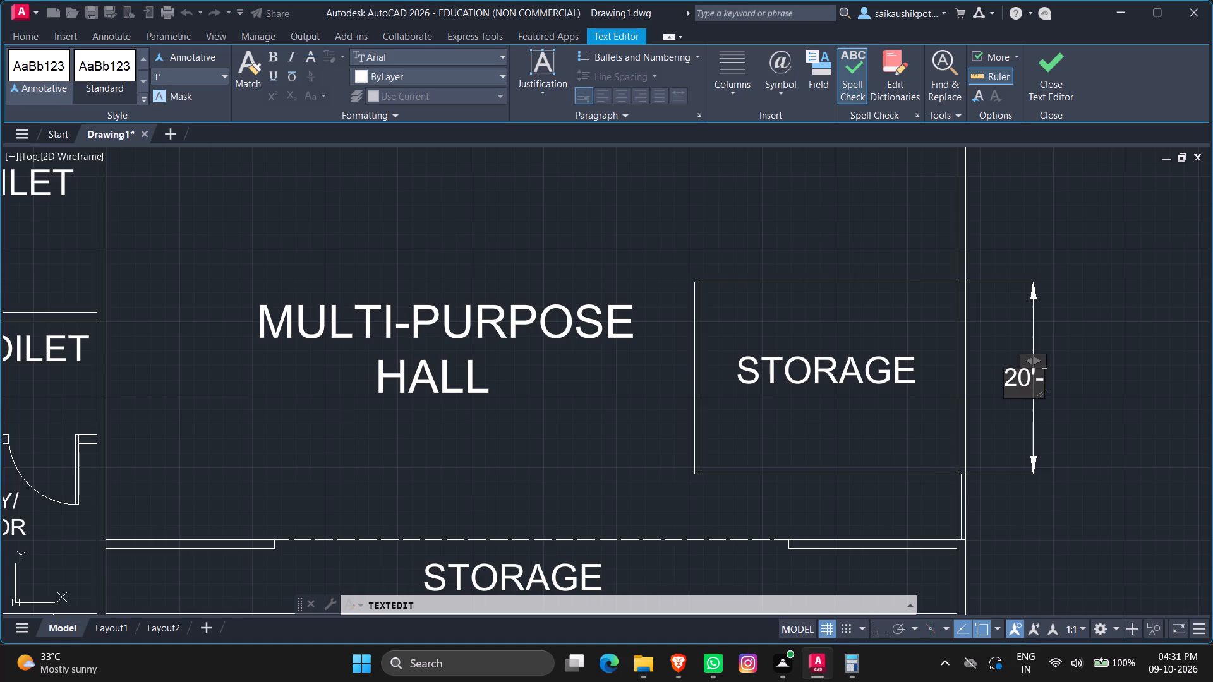
pyautogui.write('10')
pyautogui.hotkey('shift', '"')
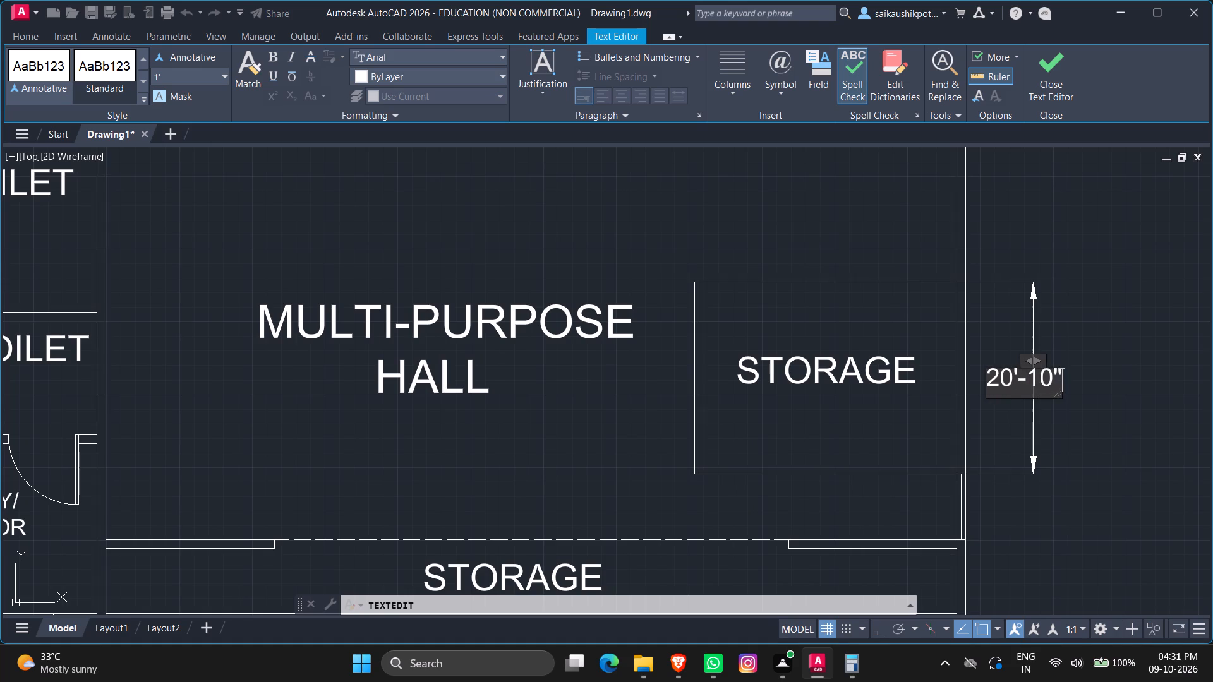
pyautogui.press('Escape')
pyautogui.press('Return')
pyautogui.scroll(-1, 991, 416)
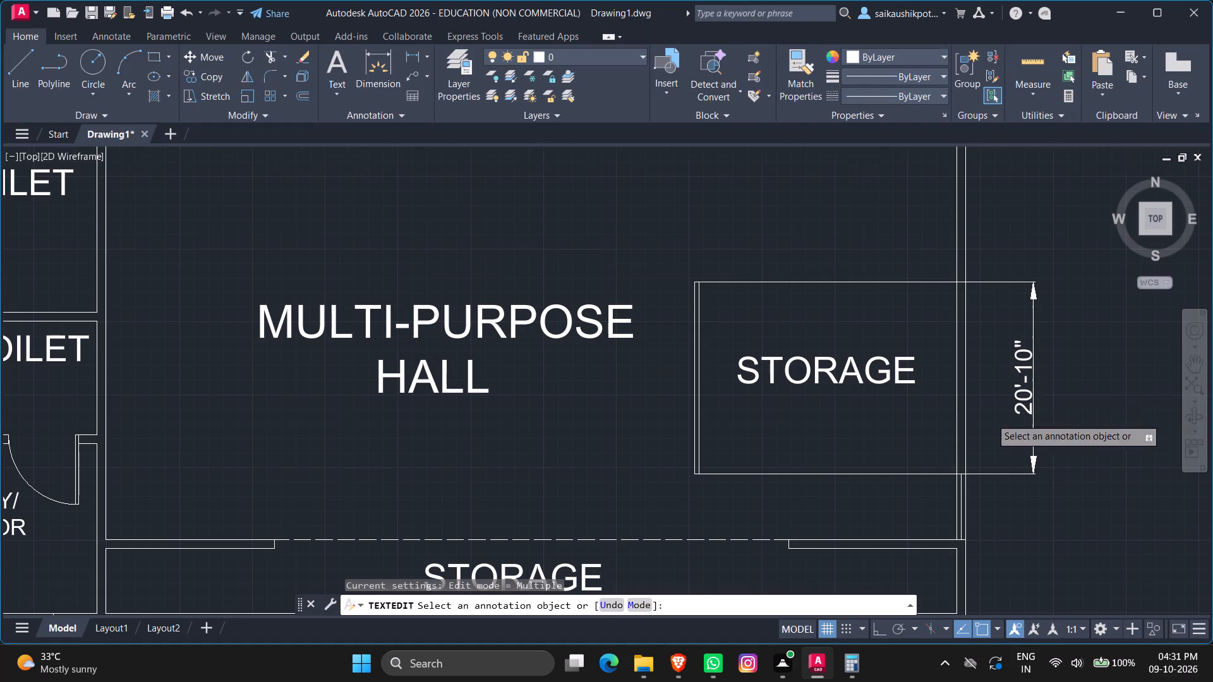
pyautogui.scroll(-2, 990, 420)
pyautogui.scroll(2, 903, 377)
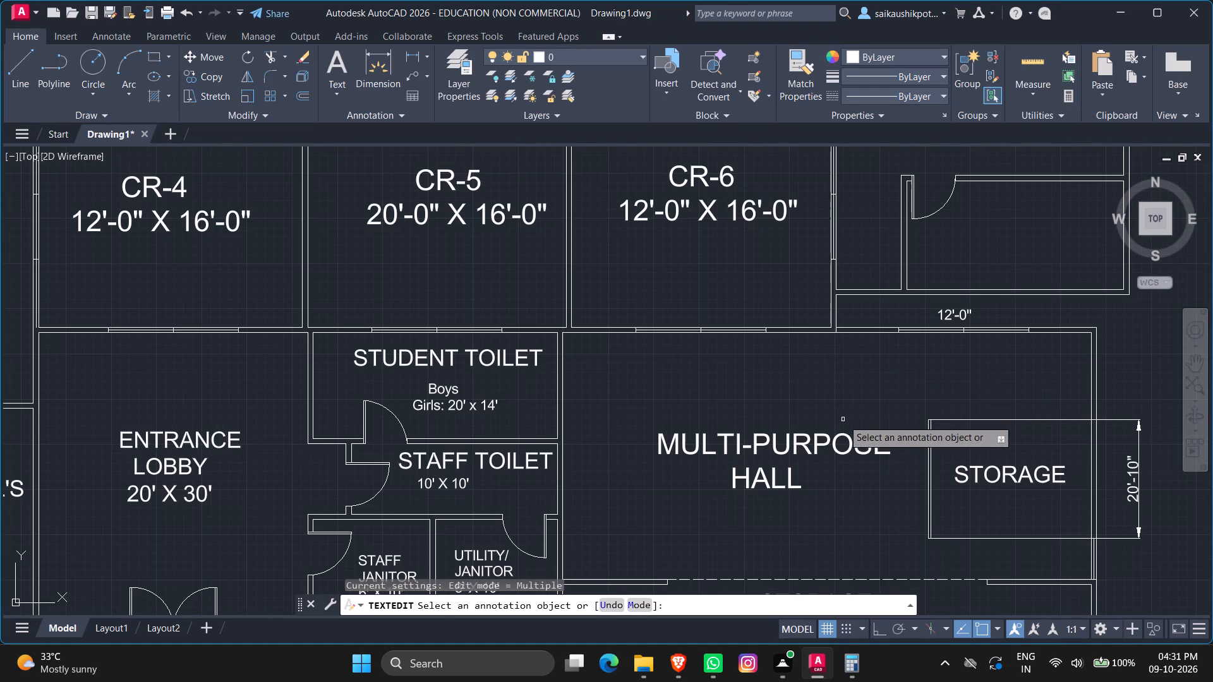
pyautogui.scroll(-2, 843, 421)
pyautogui.press('Escape')
pyautogui.press('Escape')
pyautogui.press('Escape')
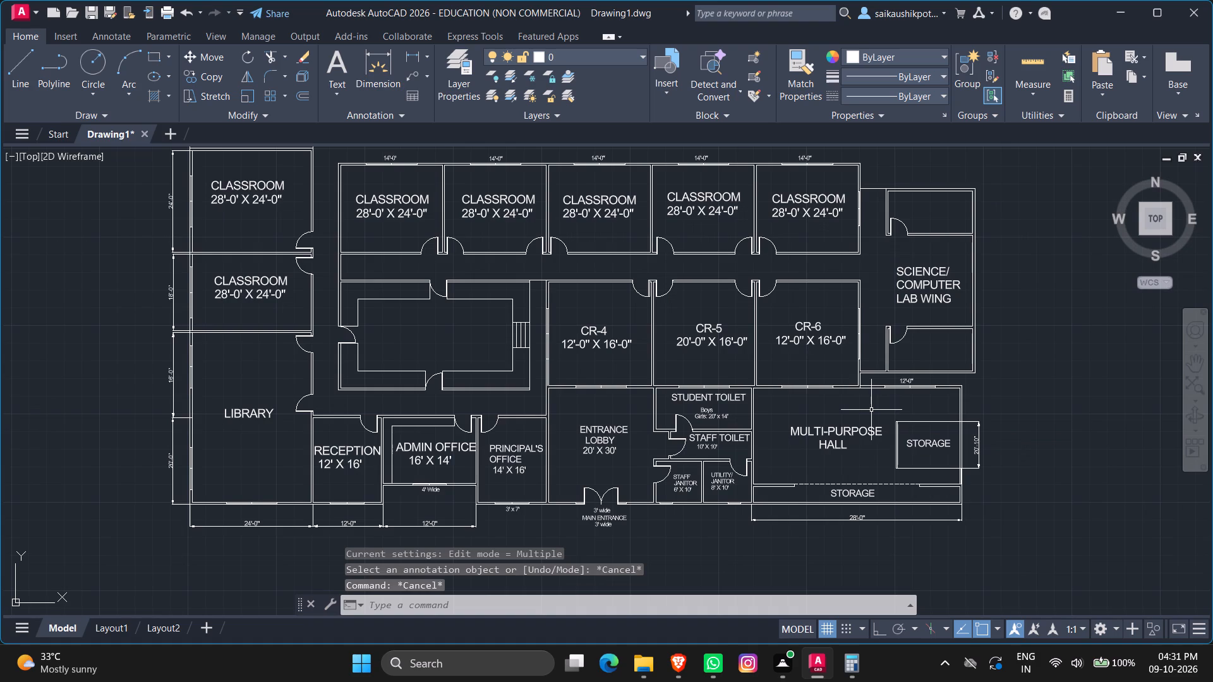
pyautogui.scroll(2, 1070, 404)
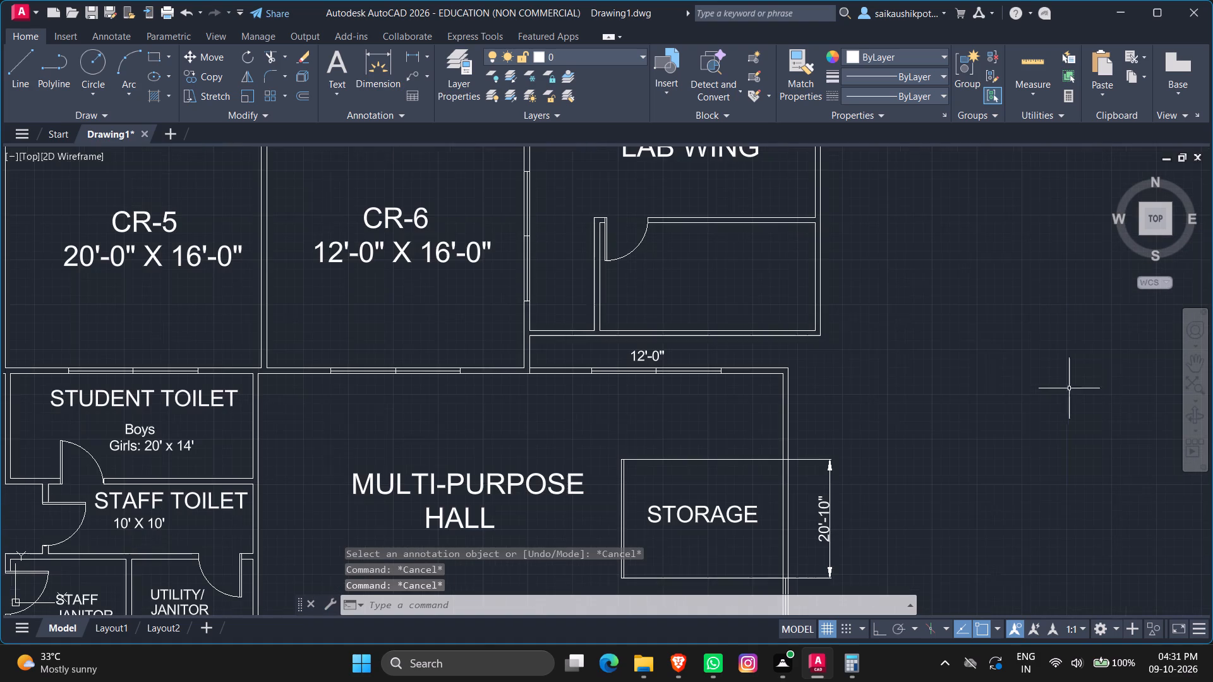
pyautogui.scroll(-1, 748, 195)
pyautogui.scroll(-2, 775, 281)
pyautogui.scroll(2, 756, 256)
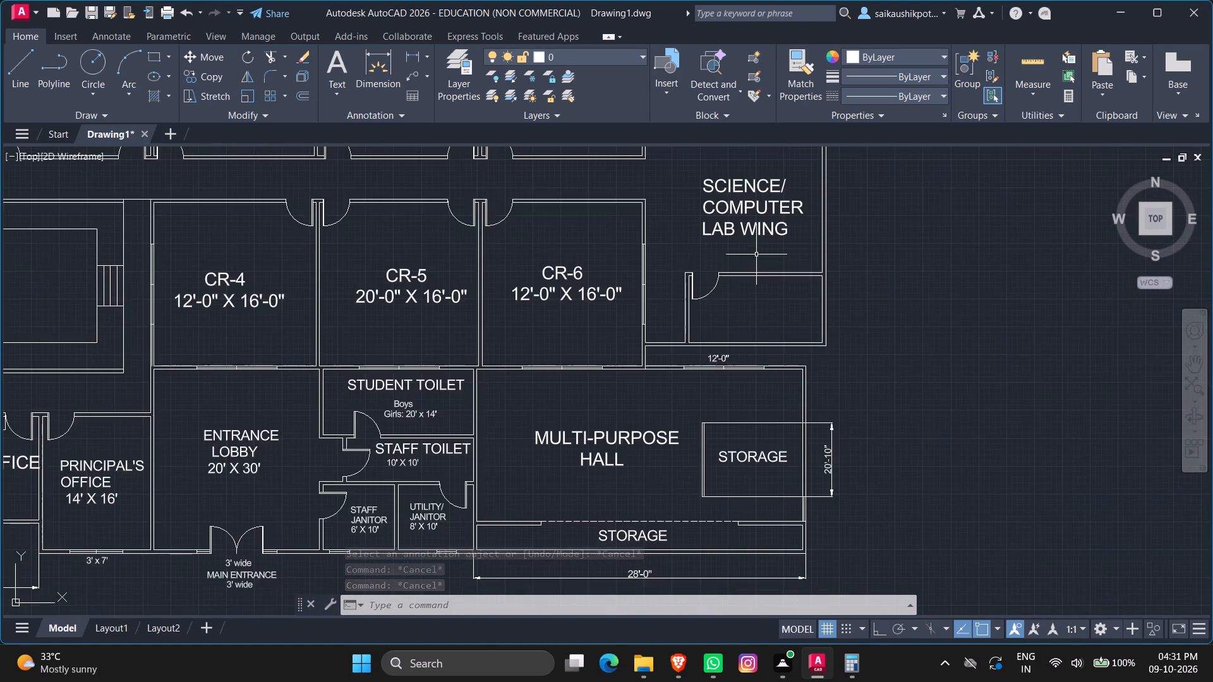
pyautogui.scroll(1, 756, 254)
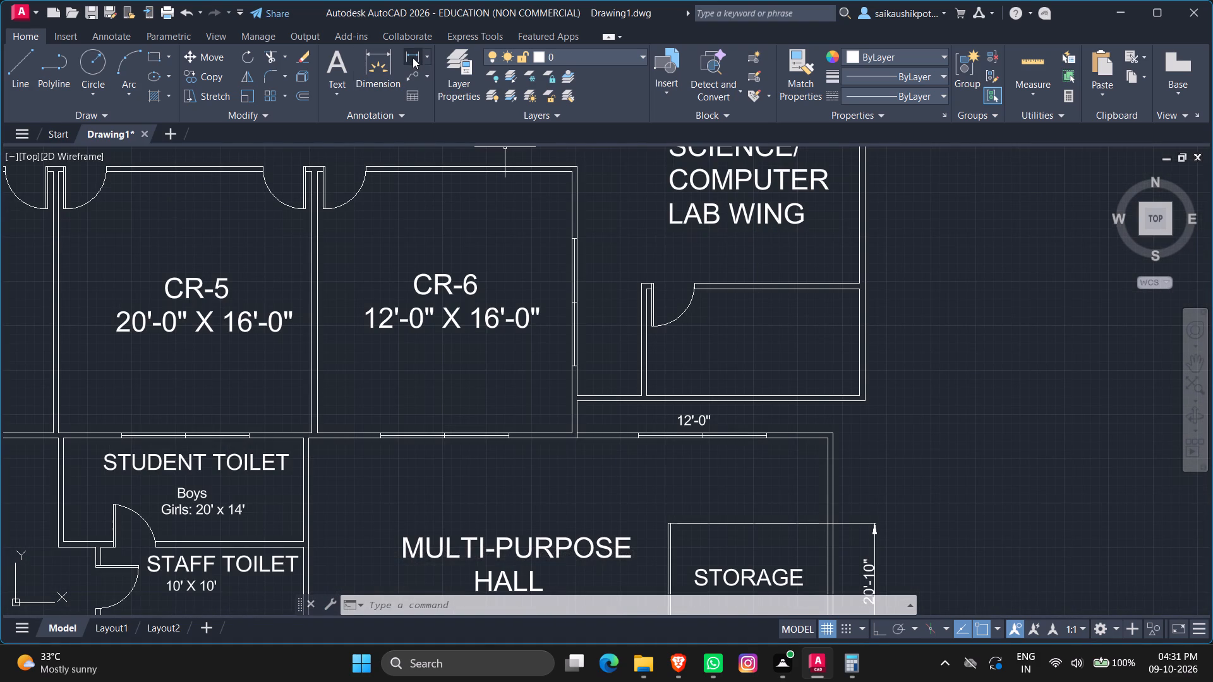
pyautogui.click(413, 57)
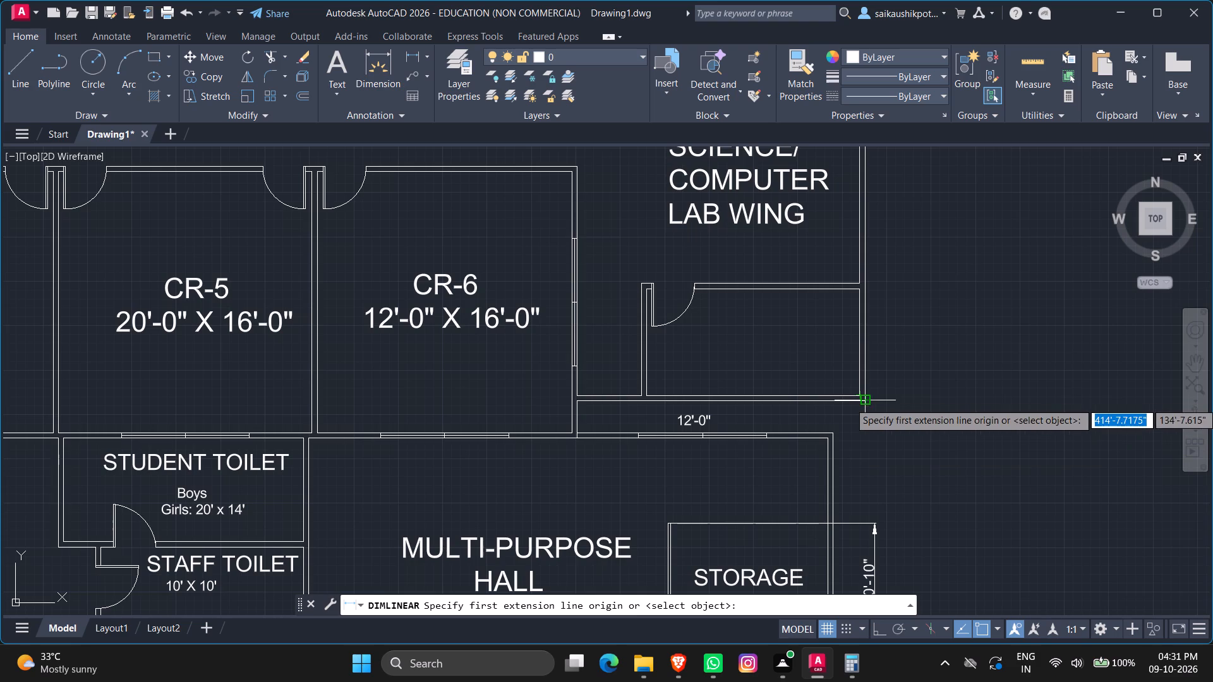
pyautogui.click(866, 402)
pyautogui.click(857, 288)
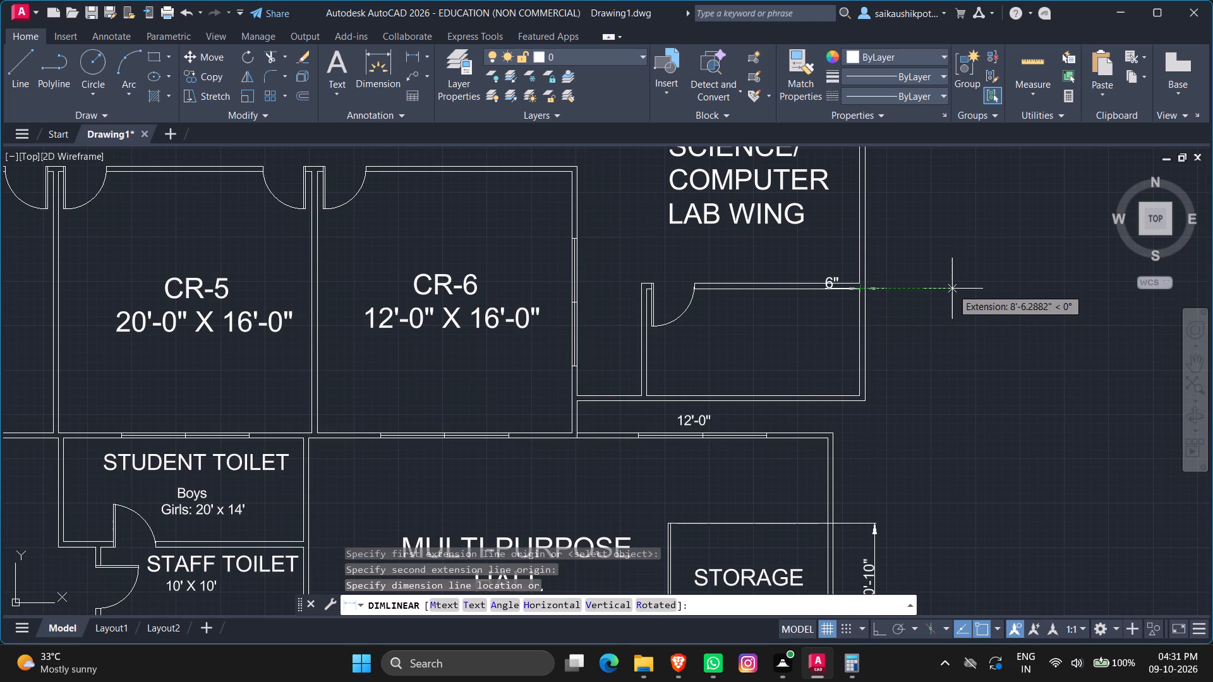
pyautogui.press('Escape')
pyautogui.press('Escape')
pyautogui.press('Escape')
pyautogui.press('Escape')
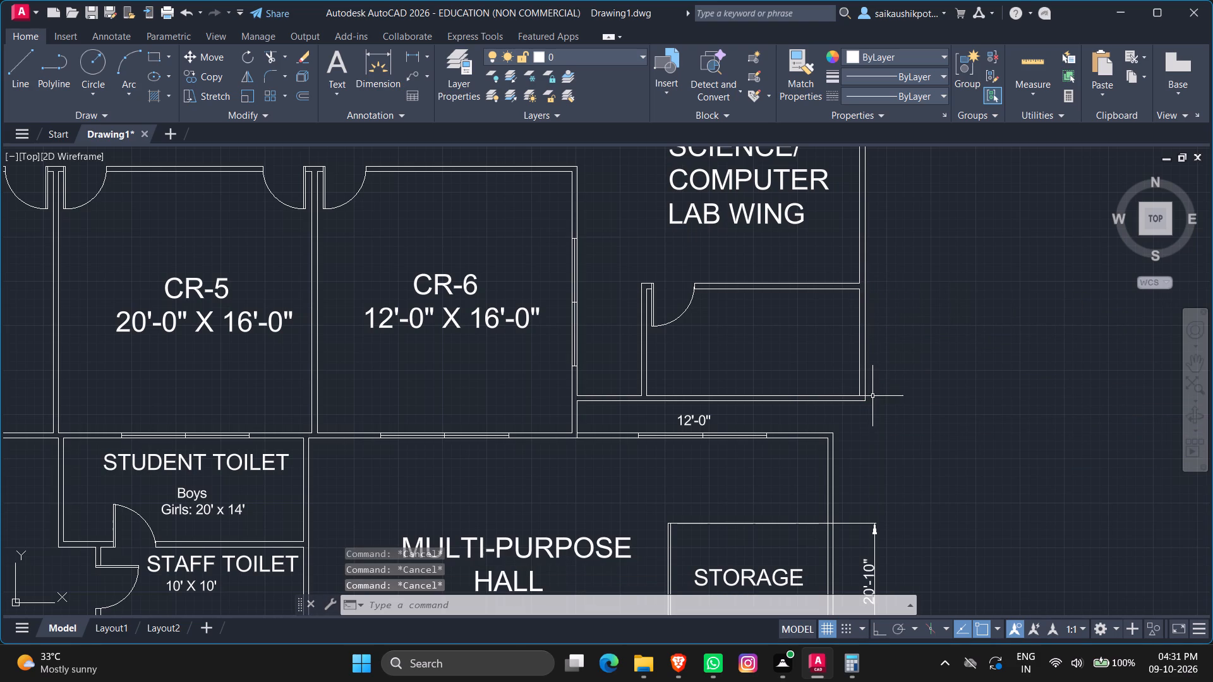
# Add a vertical linear dimension east of the science/computer lab wing's south room, from the outer southeast corner to the room's north wall.
pyautogui.click(407, 63)
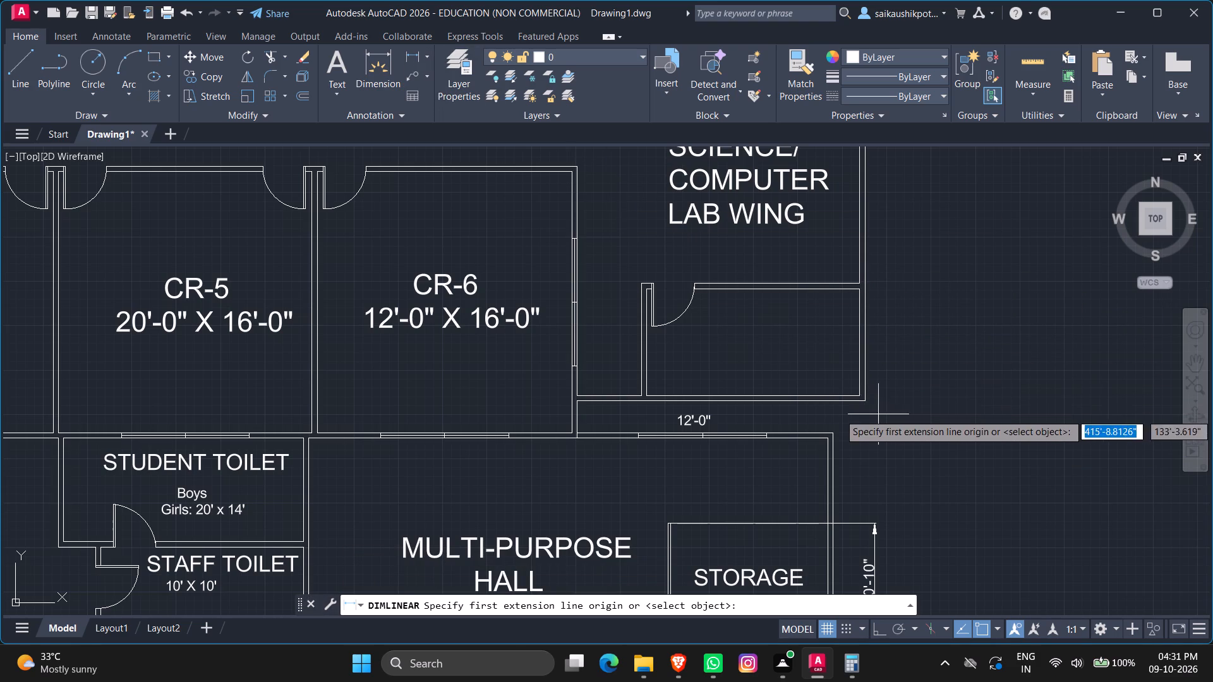
pyautogui.scroll(2, 860, 401)
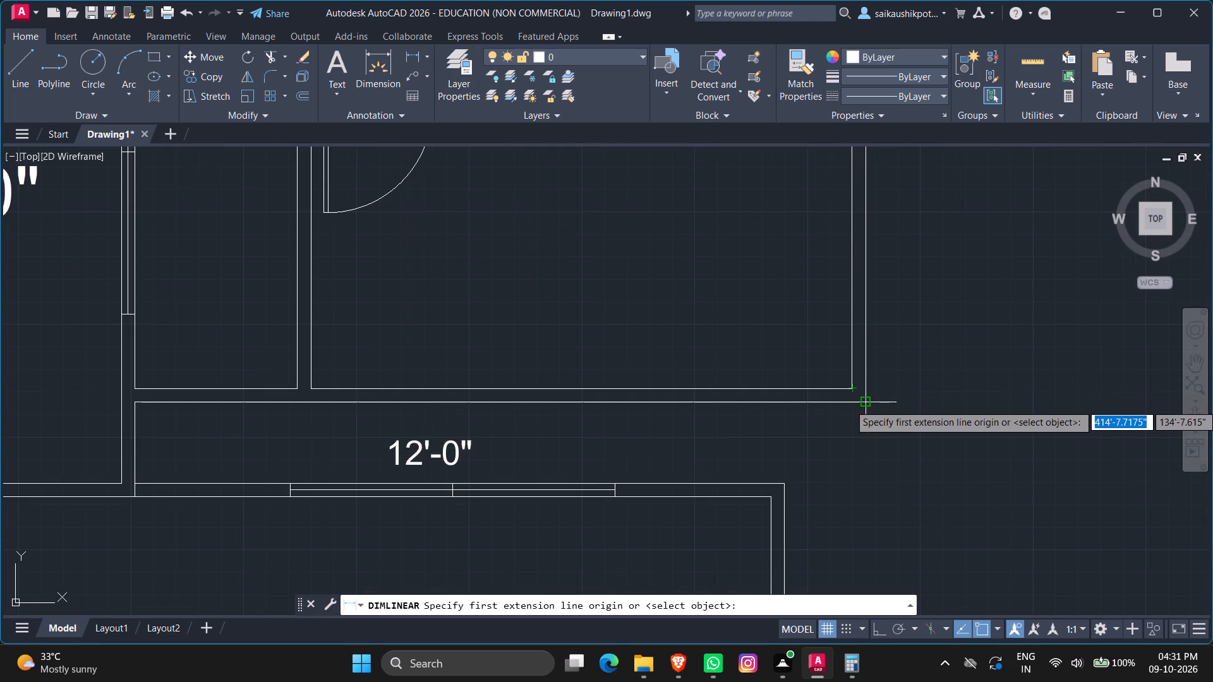
pyautogui.click(870, 404)
pyautogui.scroll(-1, 870, 404)
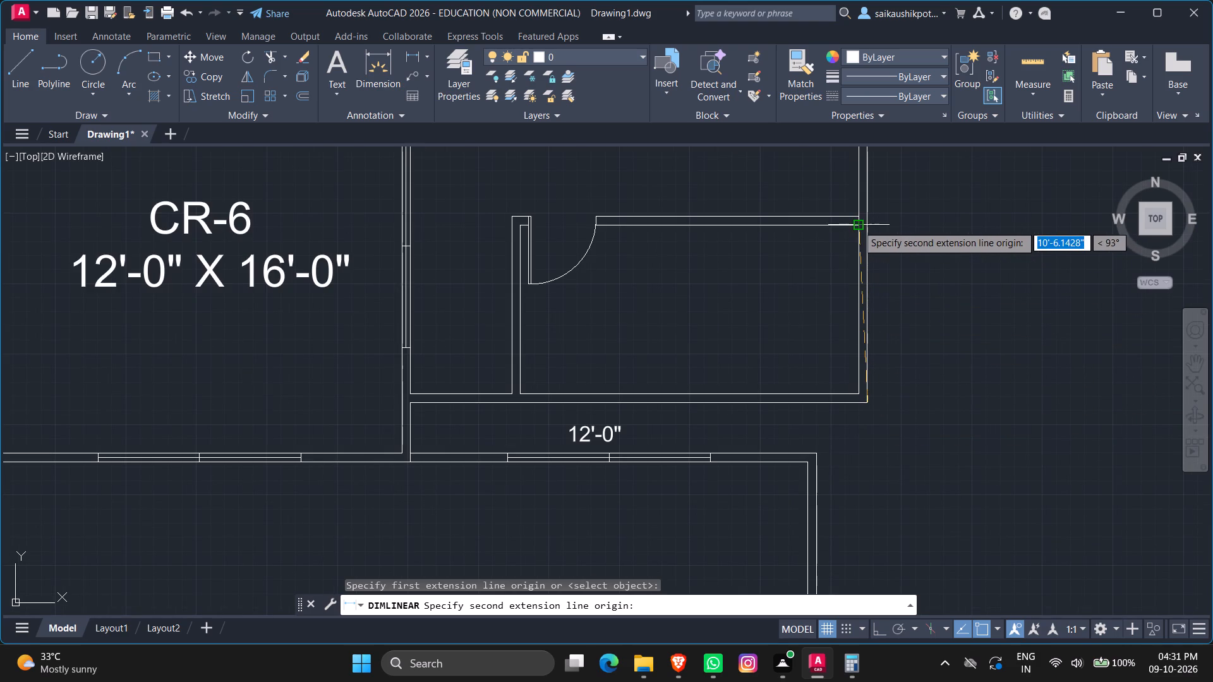
pyautogui.click(867, 225)
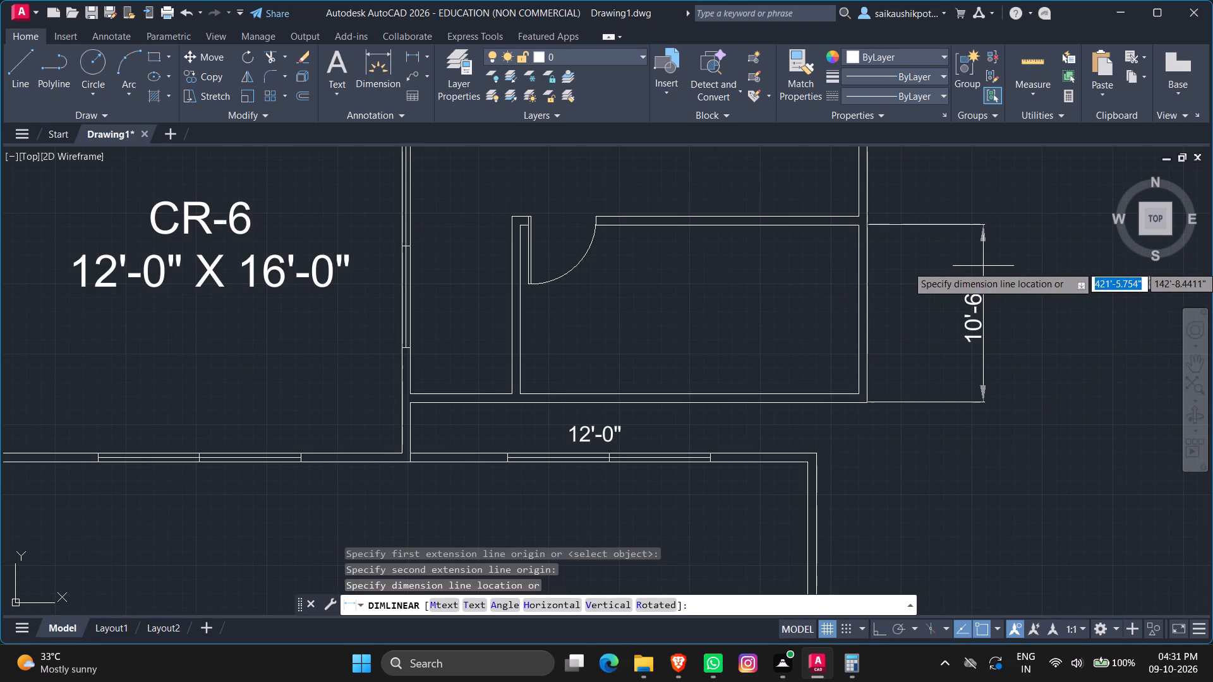
pyautogui.click(945, 256)
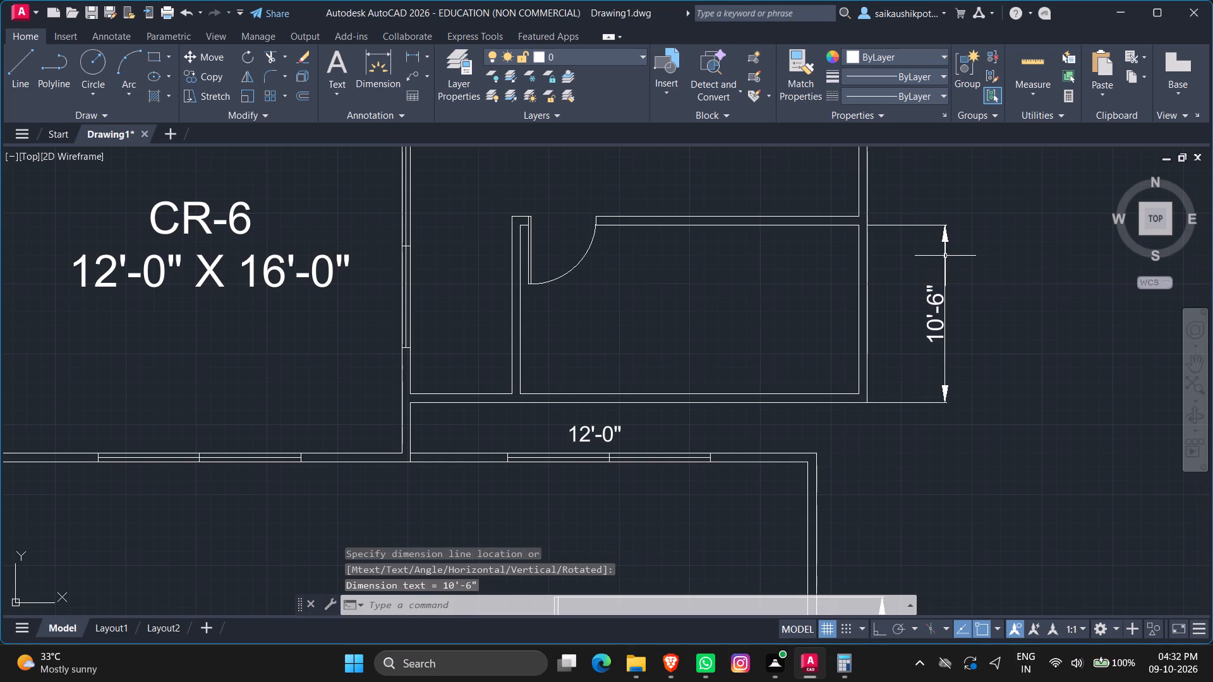
# Replace the text of the lab wing south room's vertical dimension with 6'-0" and save the edit.
pyautogui.doubleClick(938, 314)
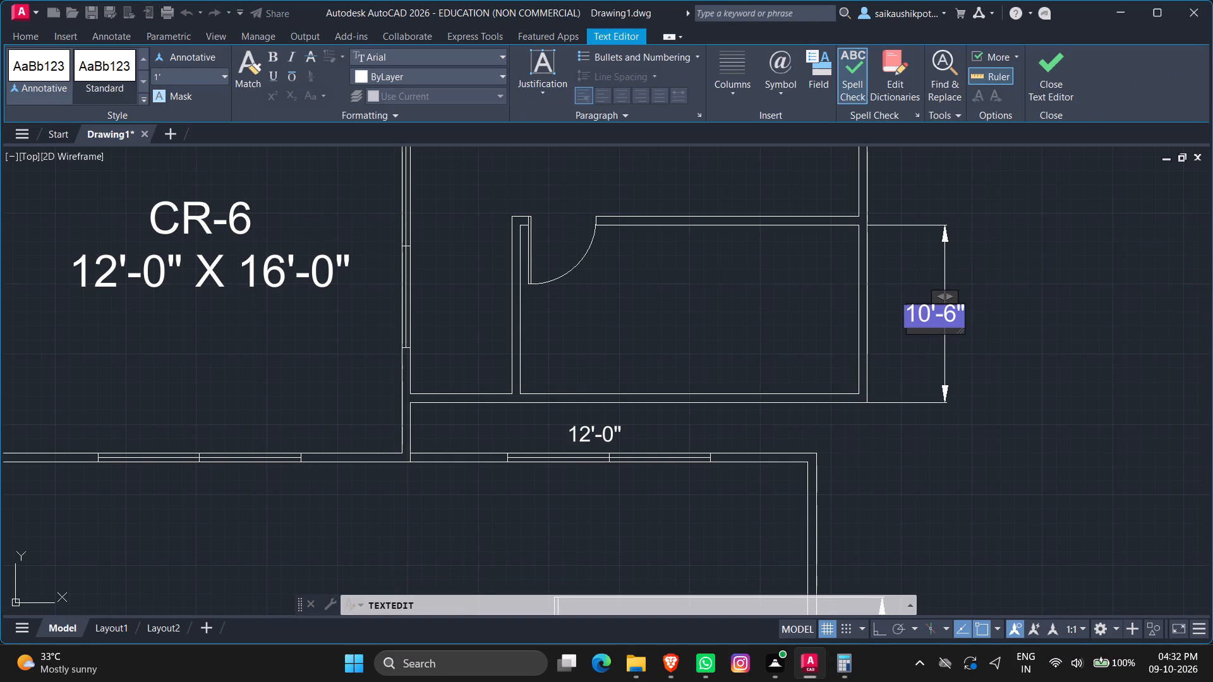
pyautogui.press('End')
pyautogui.press('BackSpace')
pyautogui.press('6')
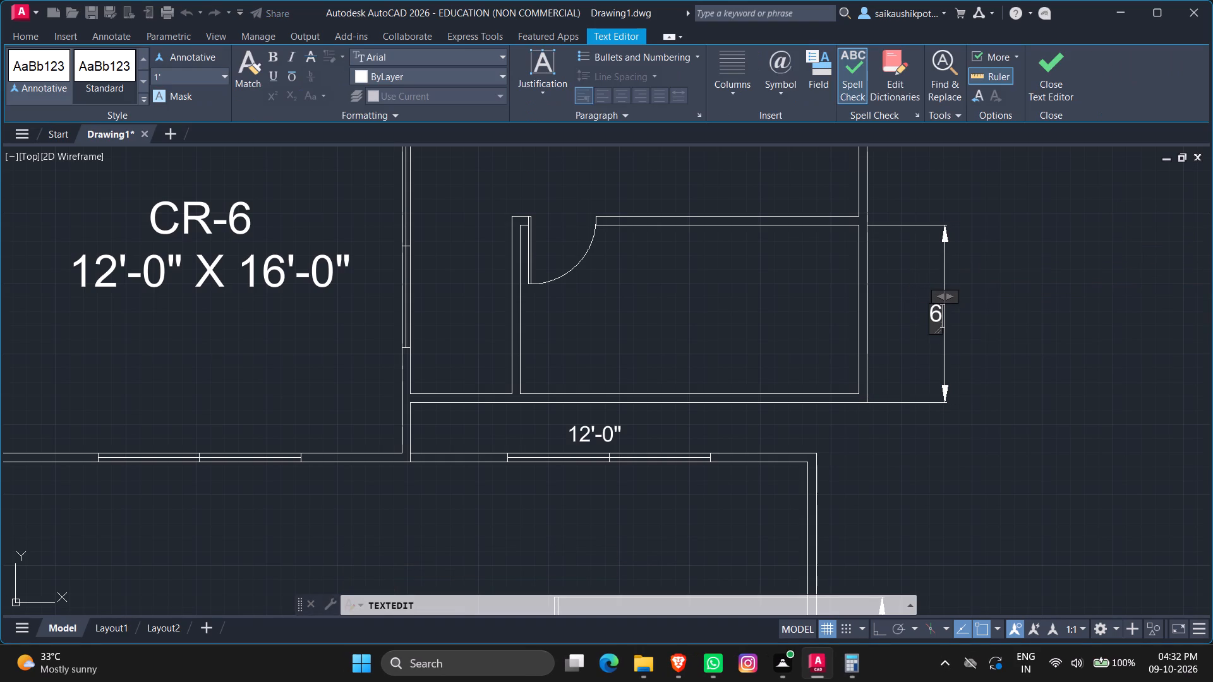
pyautogui.press("'")
pyautogui.write('-0')
pyautogui.hotkey('shift', '"')
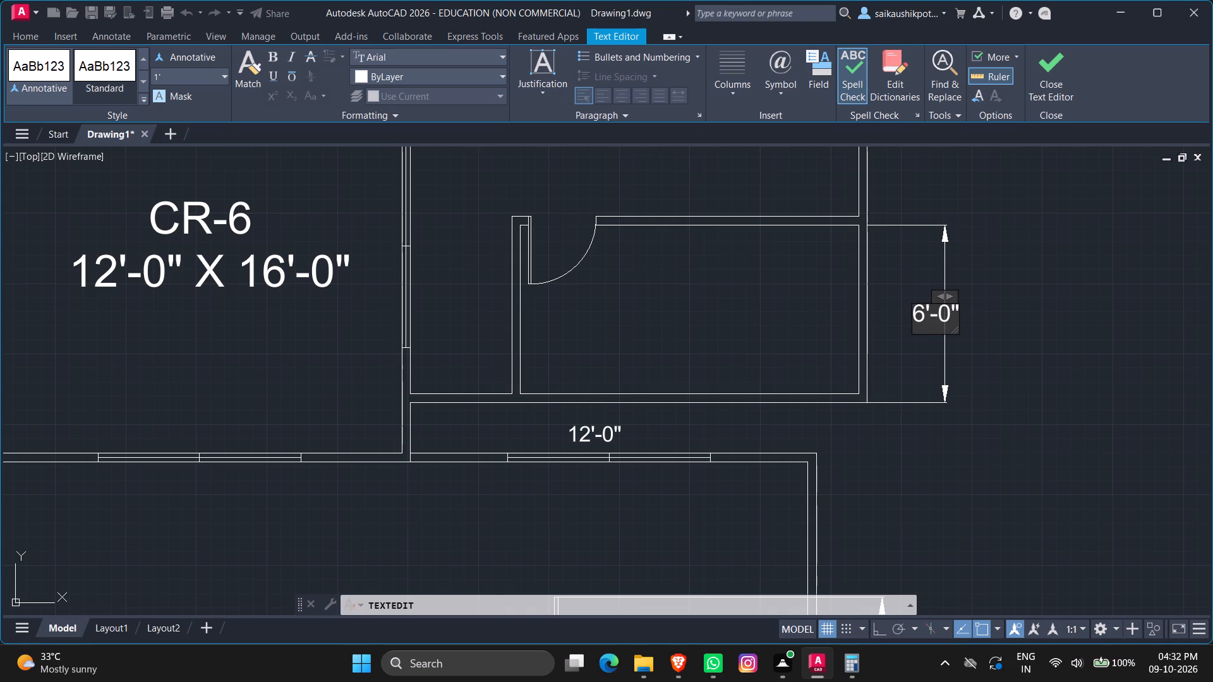
pyautogui.press('Escape')
pyautogui.press('Return')
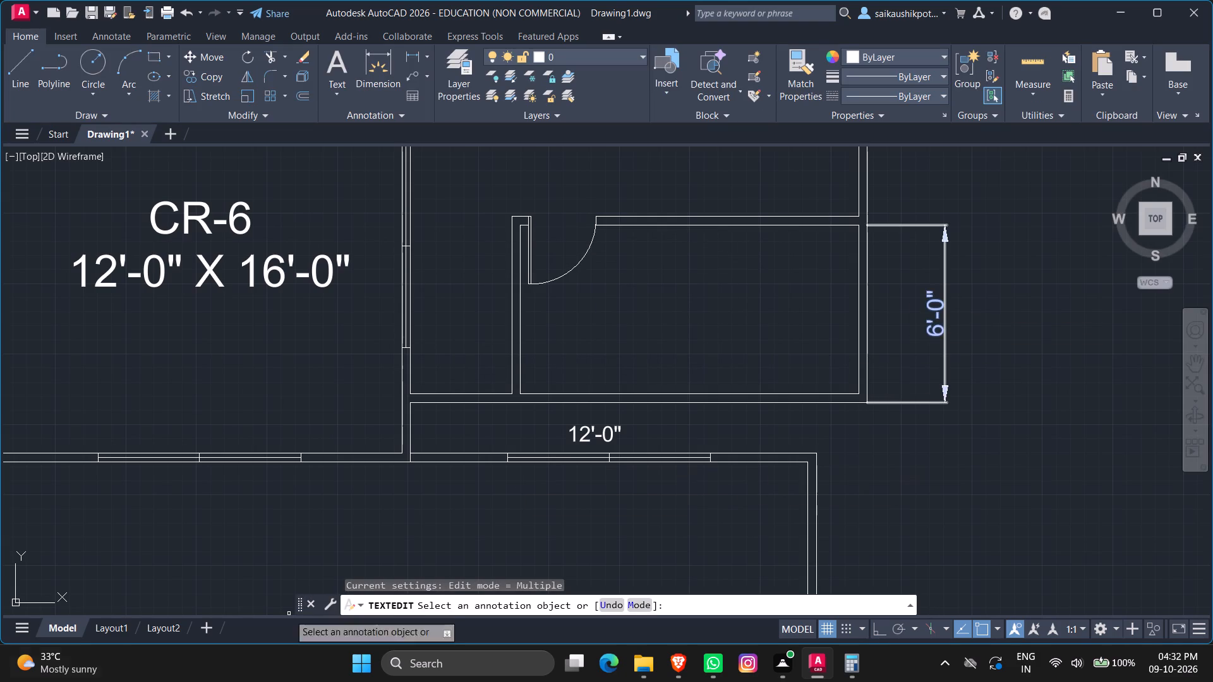
# Add a vertical linear dimension east of the science/computer lab wing, from the south room's north wall to the north room's south wall.
pyautogui.scroll(1, 83, 667)
pyautogui.scroll(-2, 511, 377)
pyautogui.scroll(1, 624, 343)
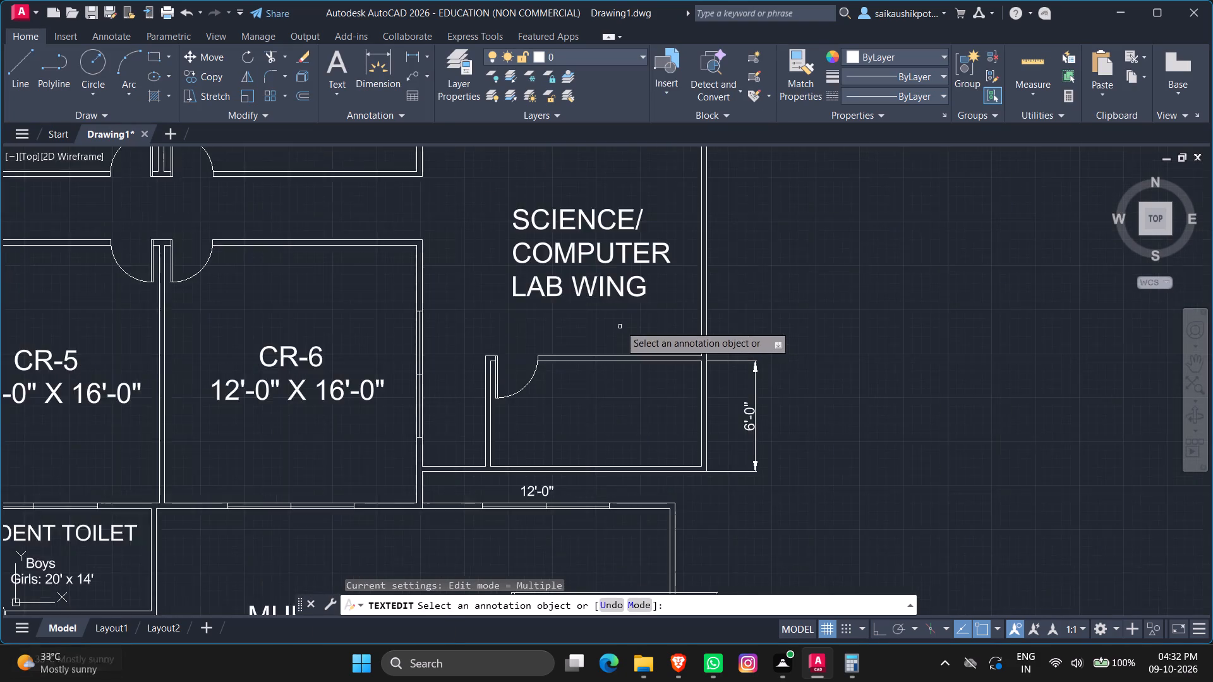
pyautogui.scroll(1, 620, 325)
pyautogui.scroll(-2, 651, 380)
pyautogui.press('Escape')
pyautogui.press('Escape')
pyautogui.press('Escape')
pyautogui.scroll(-1, 708, 447)
pyautogui.scroll(2, 691, 396)
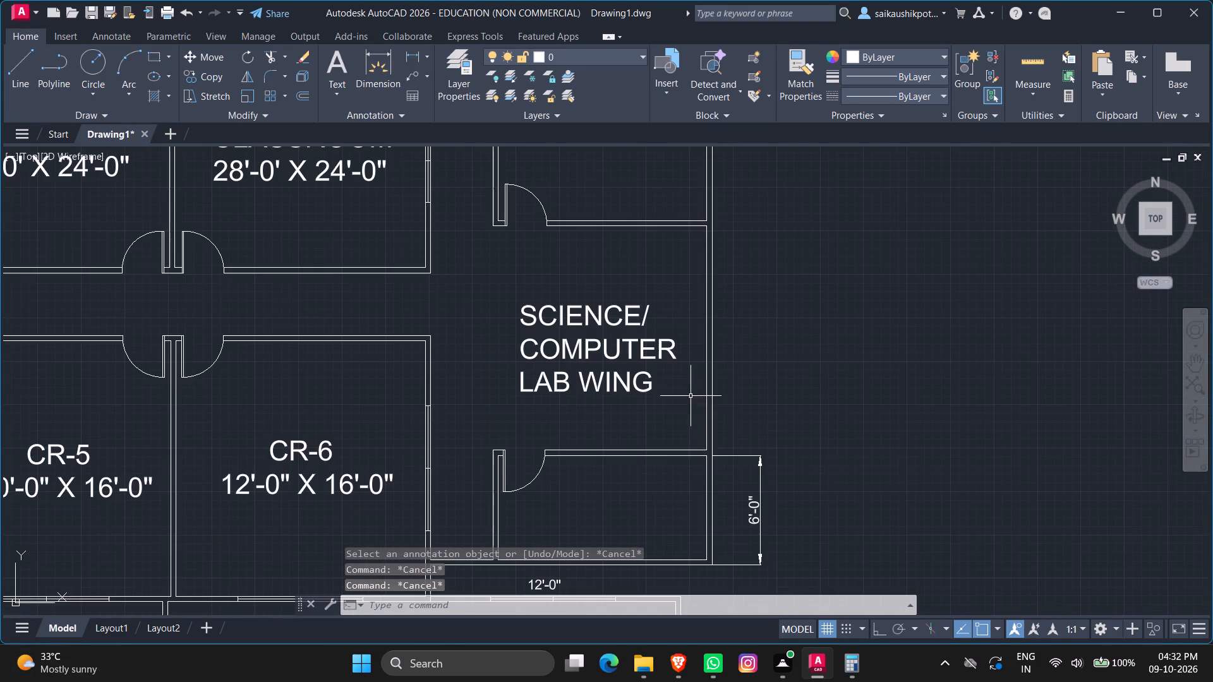
pyautogui.click(413, 56)
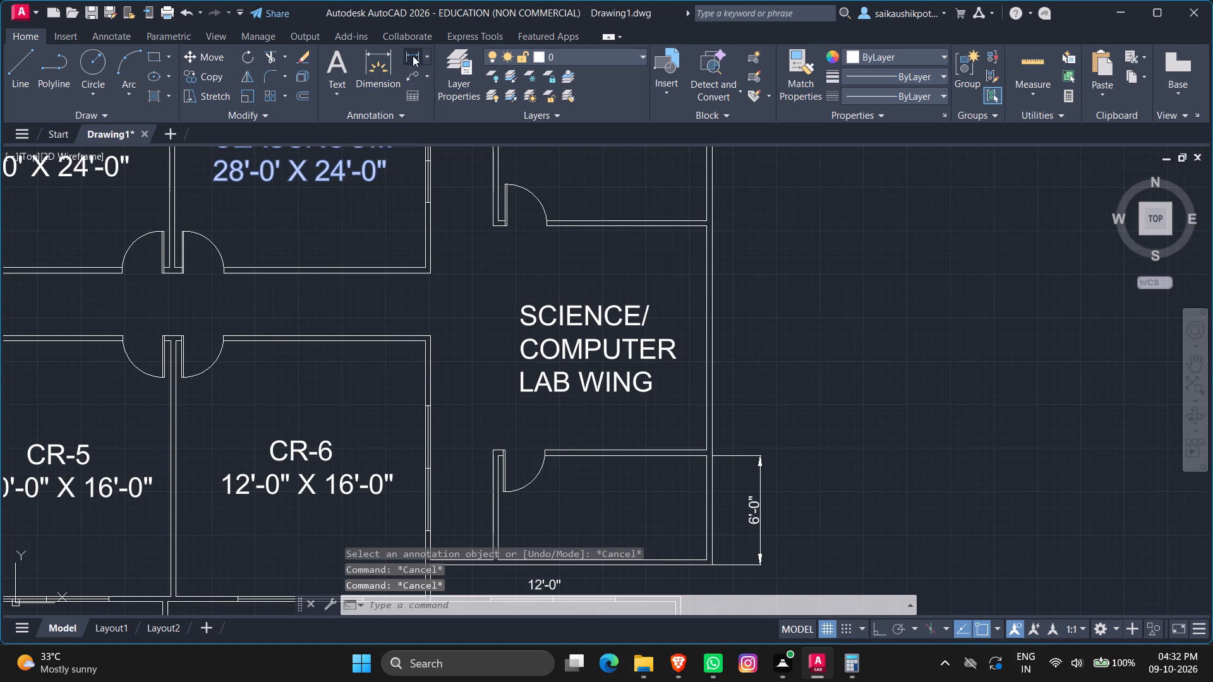
pyautogui.scroll(2, 658, 500)
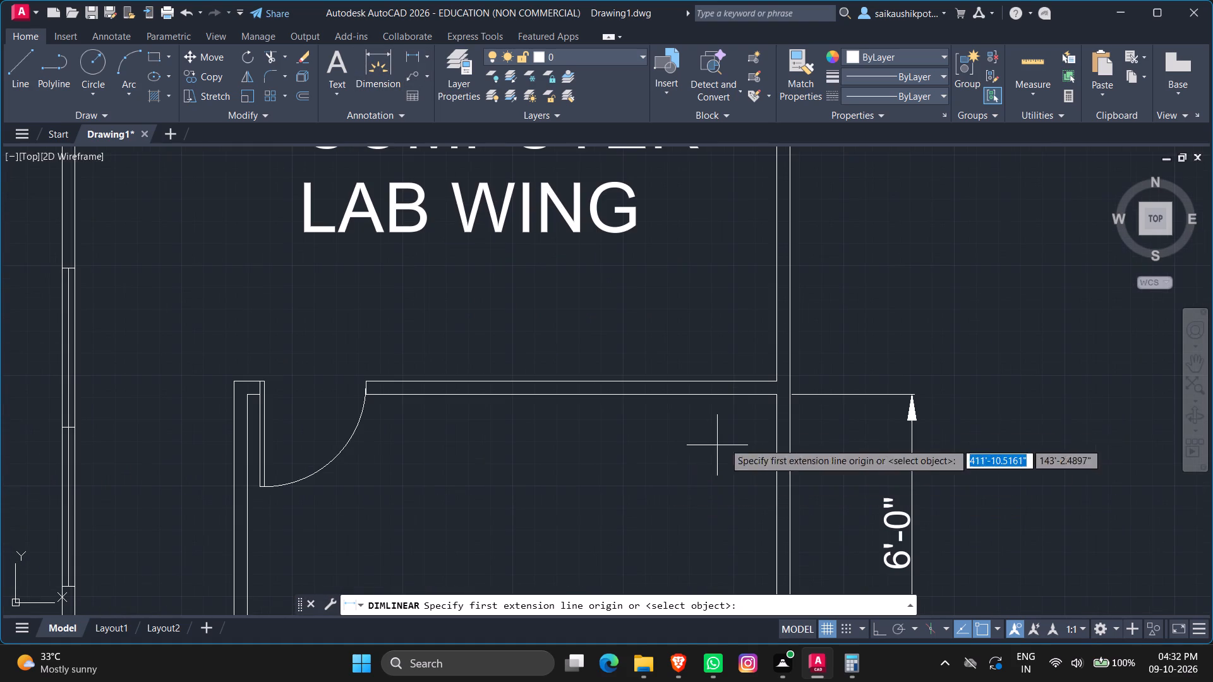
pyautogui.scroll(3, 792, 392)
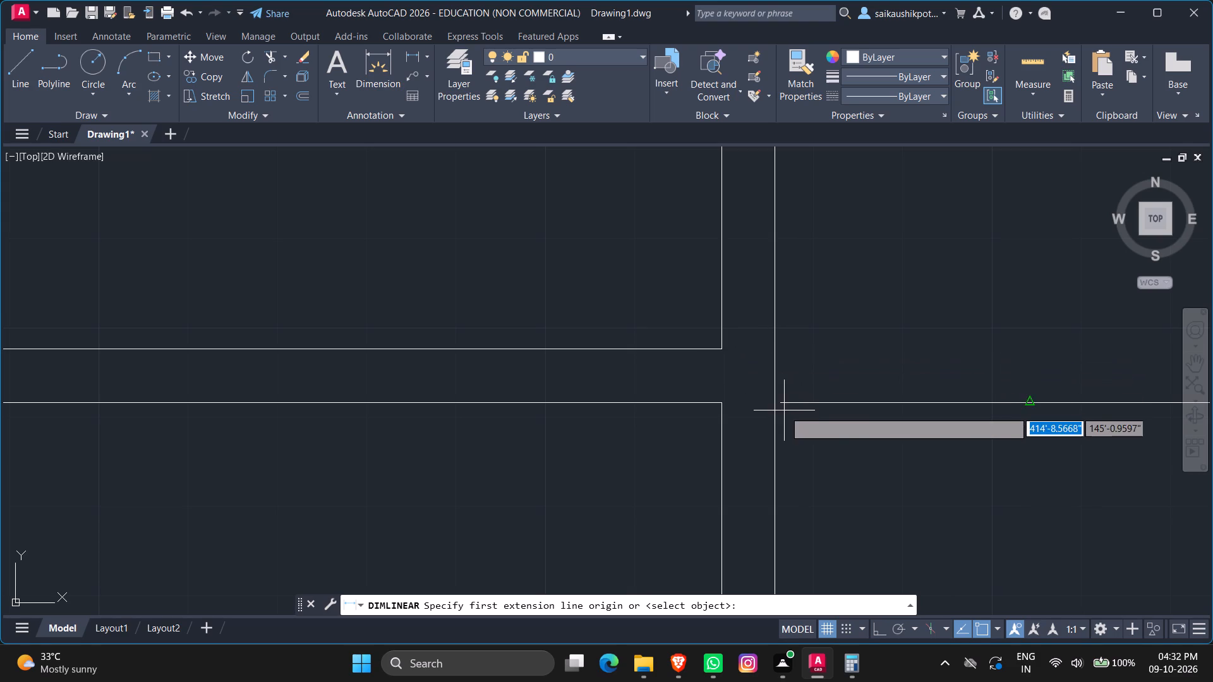
pyautogui.scroll(4, 775, 399)
pyautogui.scroll(-2, 817, 525)
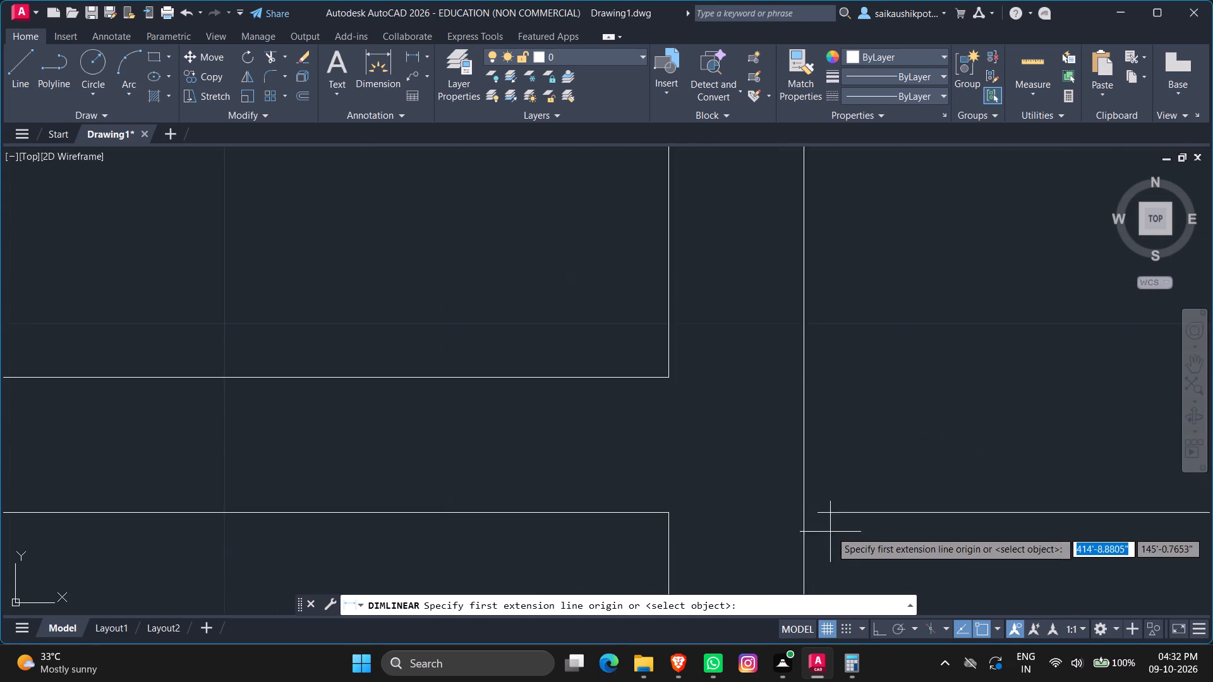
pyautogui.scroll(-1, 831, 530)
pyautogui.scroll(-4, 795, 416)
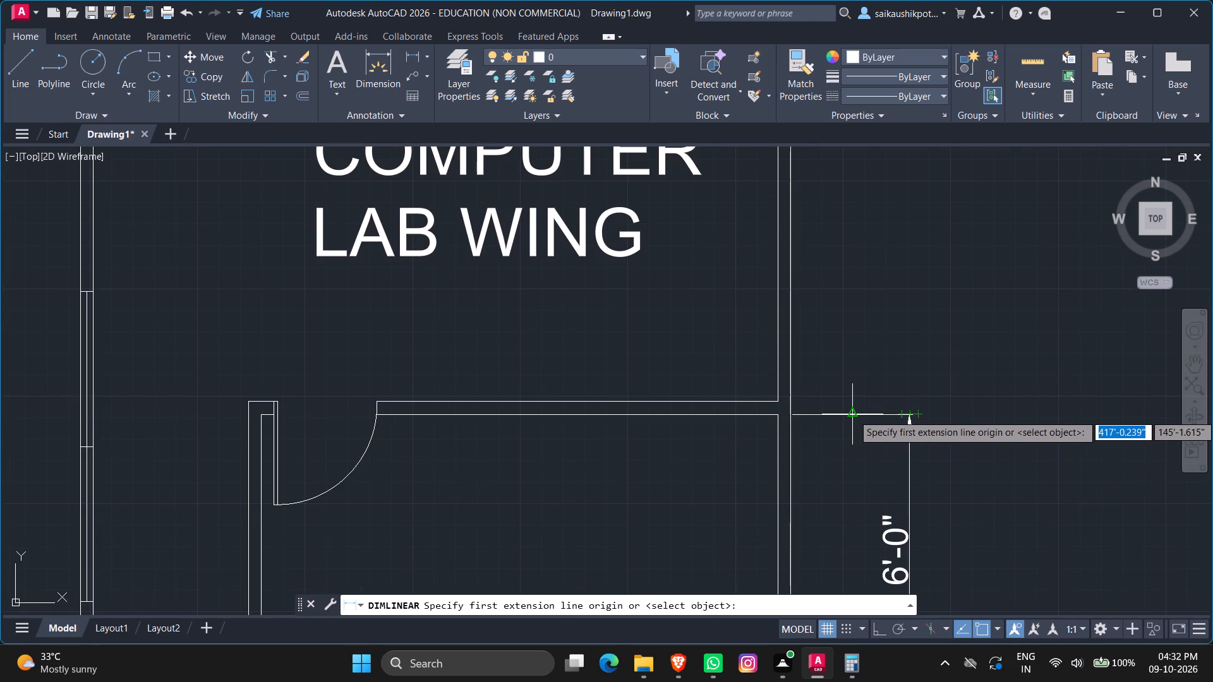
pyautogui.click(792, 411)
pyautogui.scroll(-2, 805, 366)
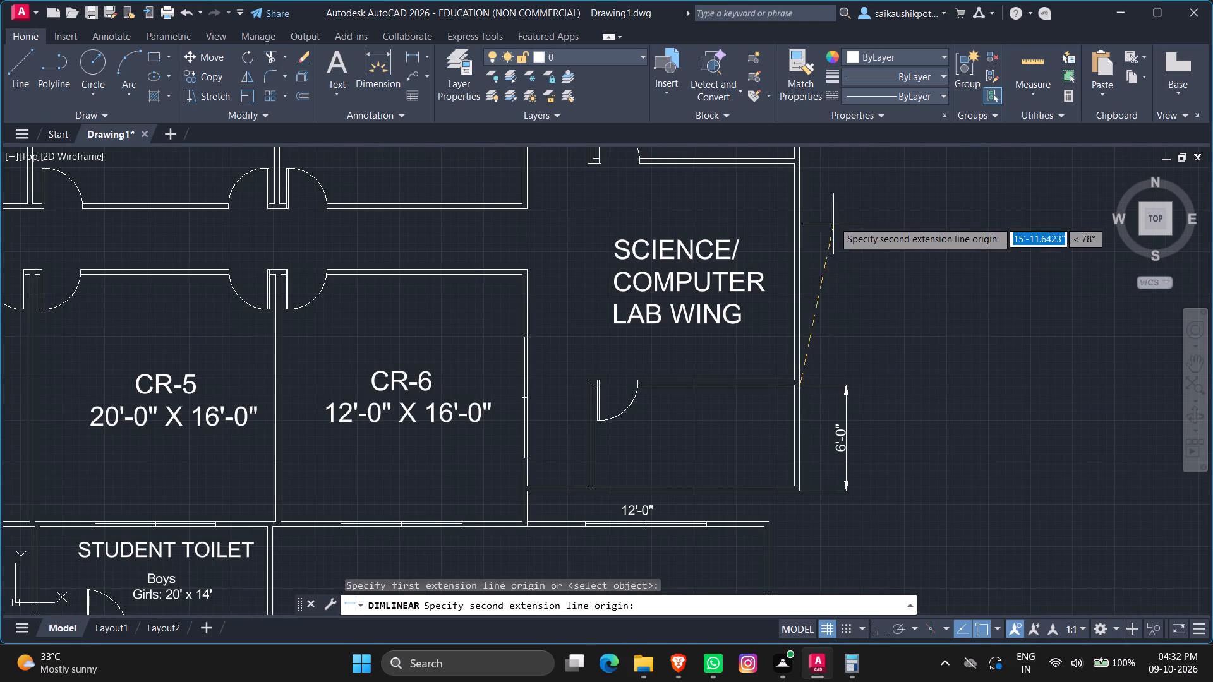
pyautogui.scroll(-1, 811, 267)
pyautogui.scroll(1, 807, 247)
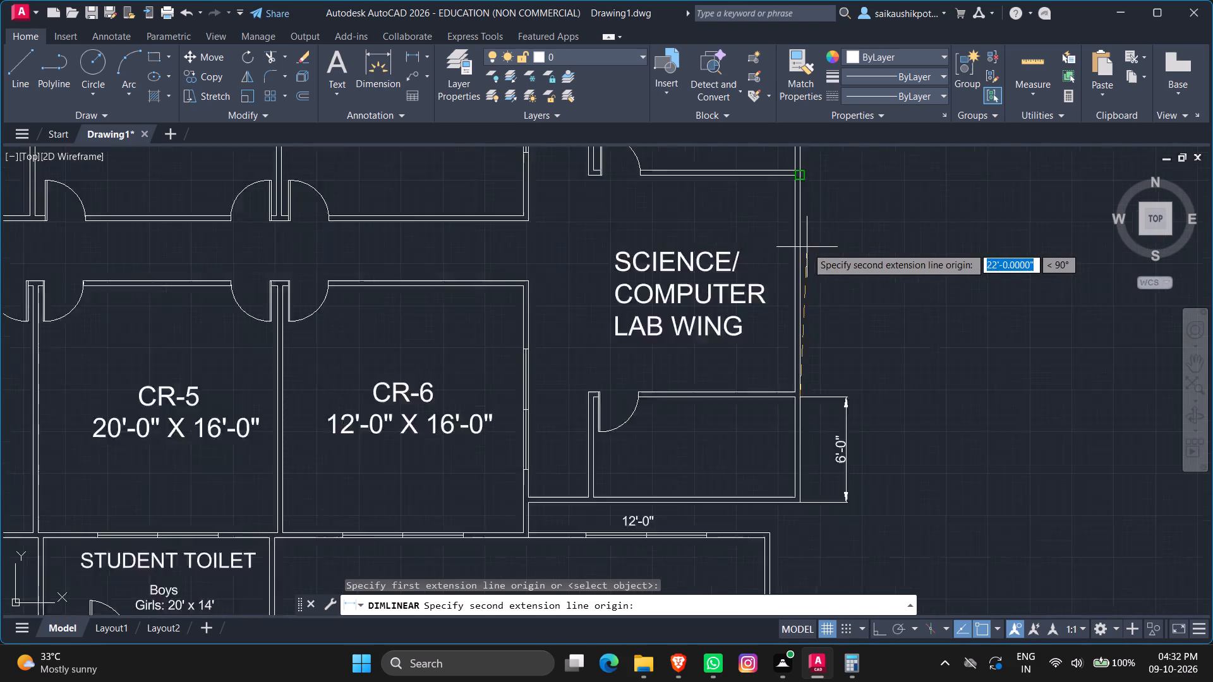
pyautogui.scroll(2, 807, 247)
pyautogui.scroll(-2, 807, 286)
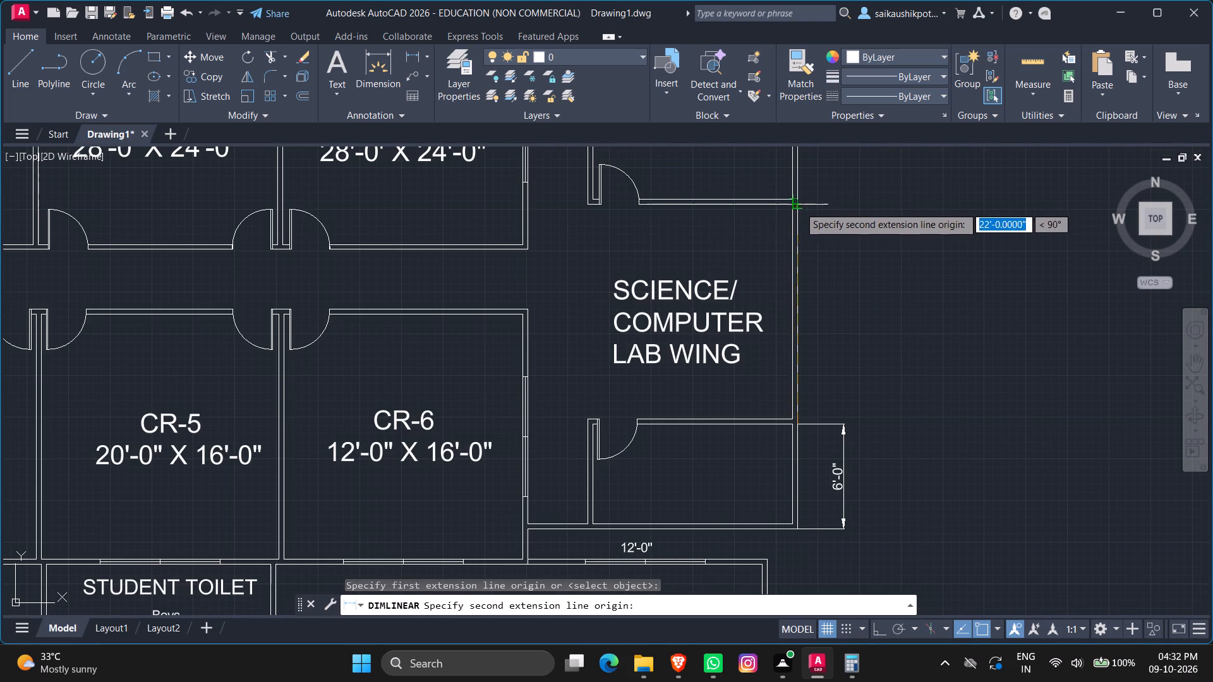
pyautogui.scroll(1, 800, 206)
pyautogui.click(794, 205)
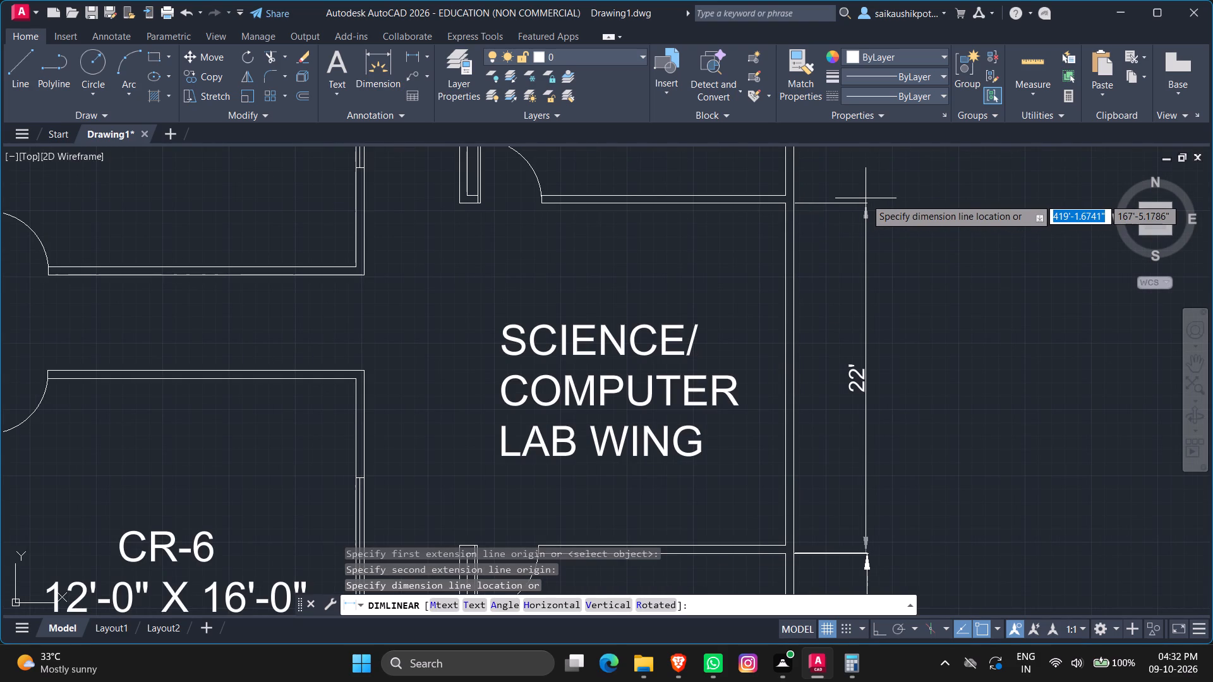
pyautogui.click(867, 197)
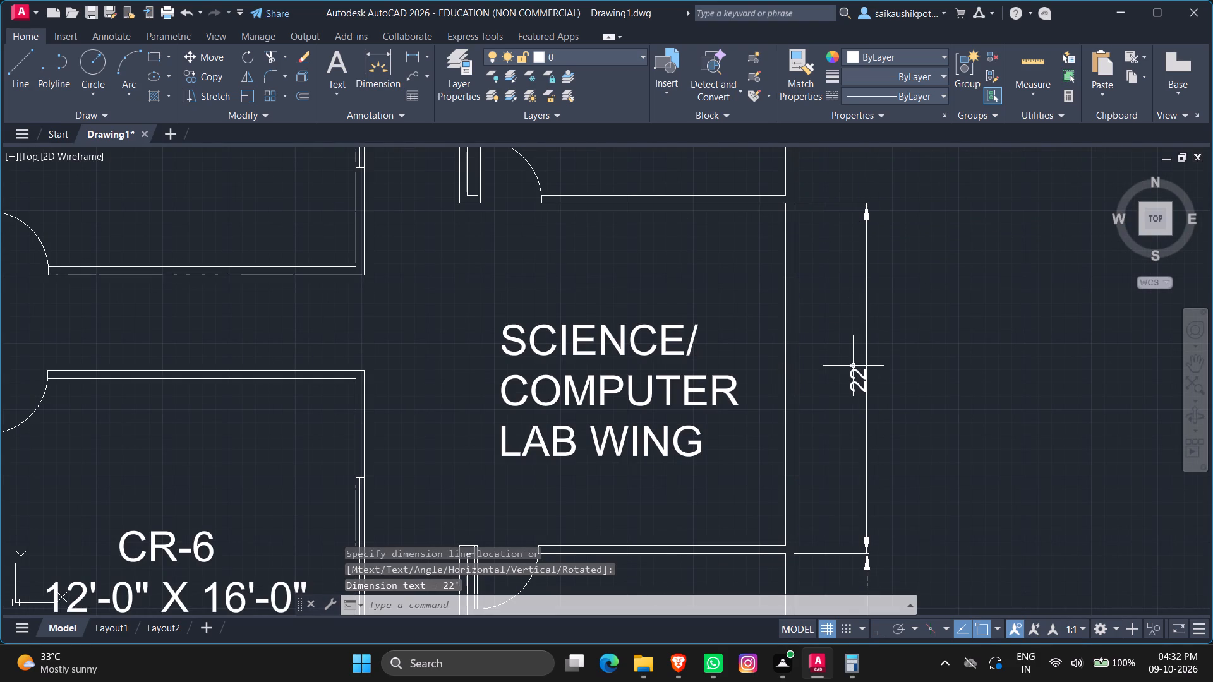
# Replace the text of the lab wing middle section's vertical dimension with 16'-0" and save the edit.
pyautogui.doubleClick(853, 366)
pyautogui.press('End')
pyautogui.press('BackSpace')
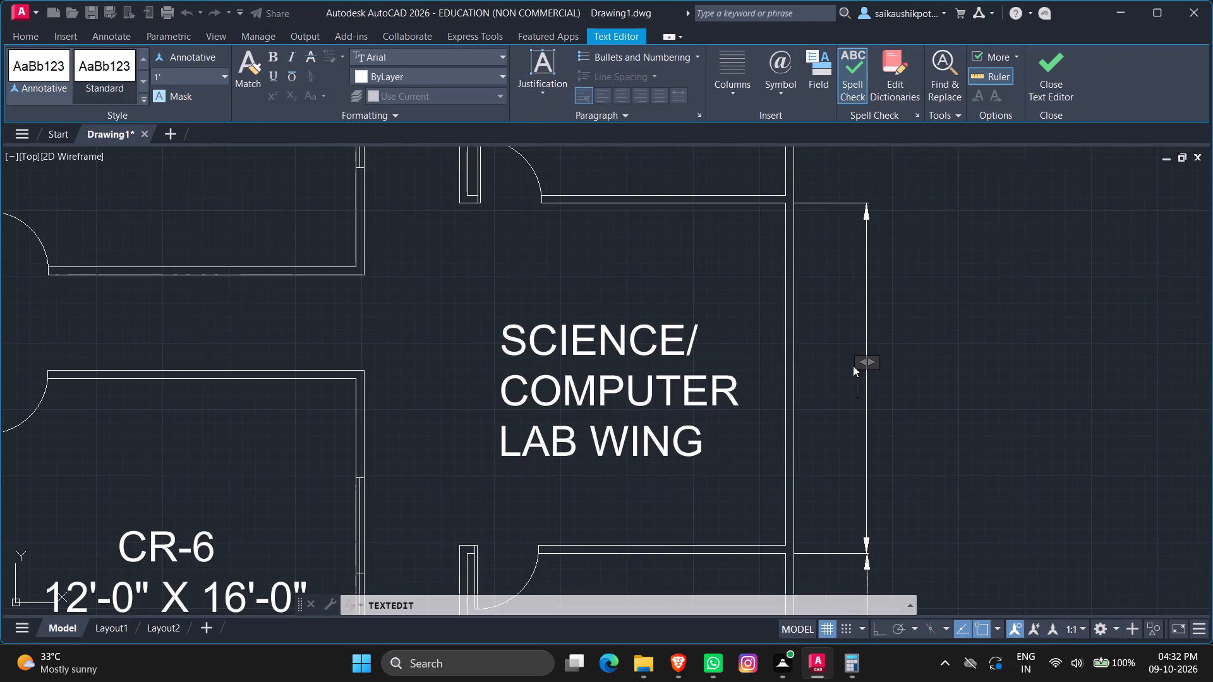
pyautogui.write('166')
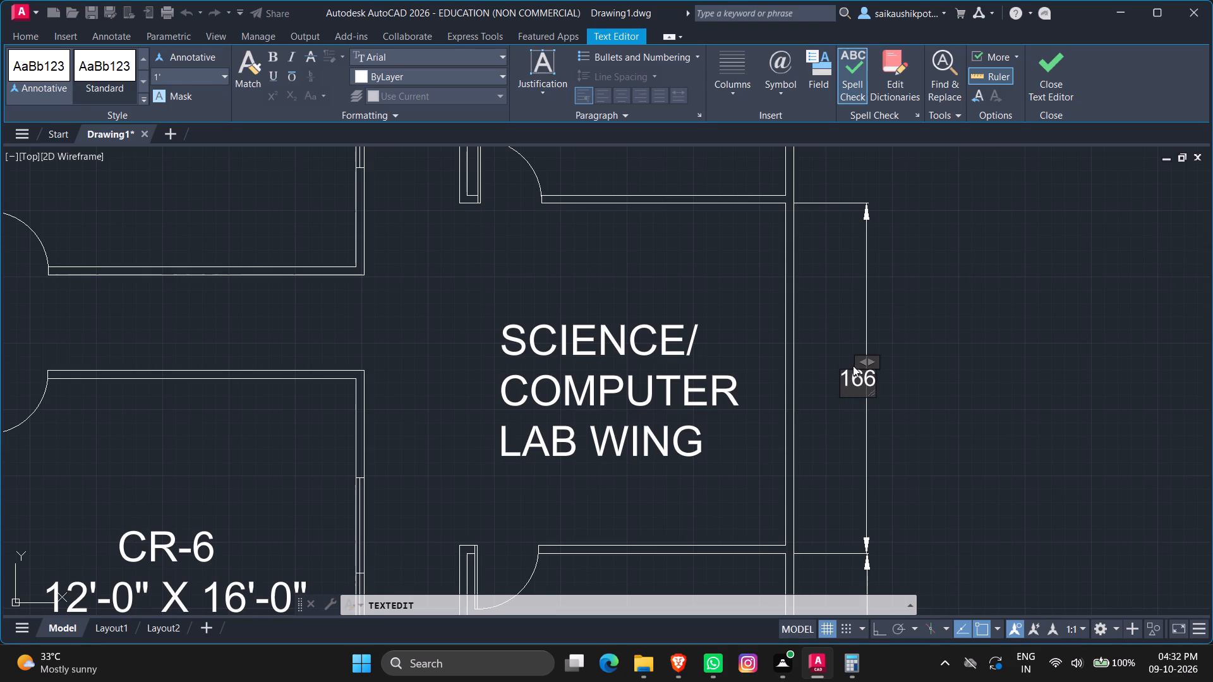
pyautogui.press('BackSpace')
pyautogui.press('6')
pyautogui.press('BackSpace')
pyautogui.press("'")
pyautogui.write('-0')
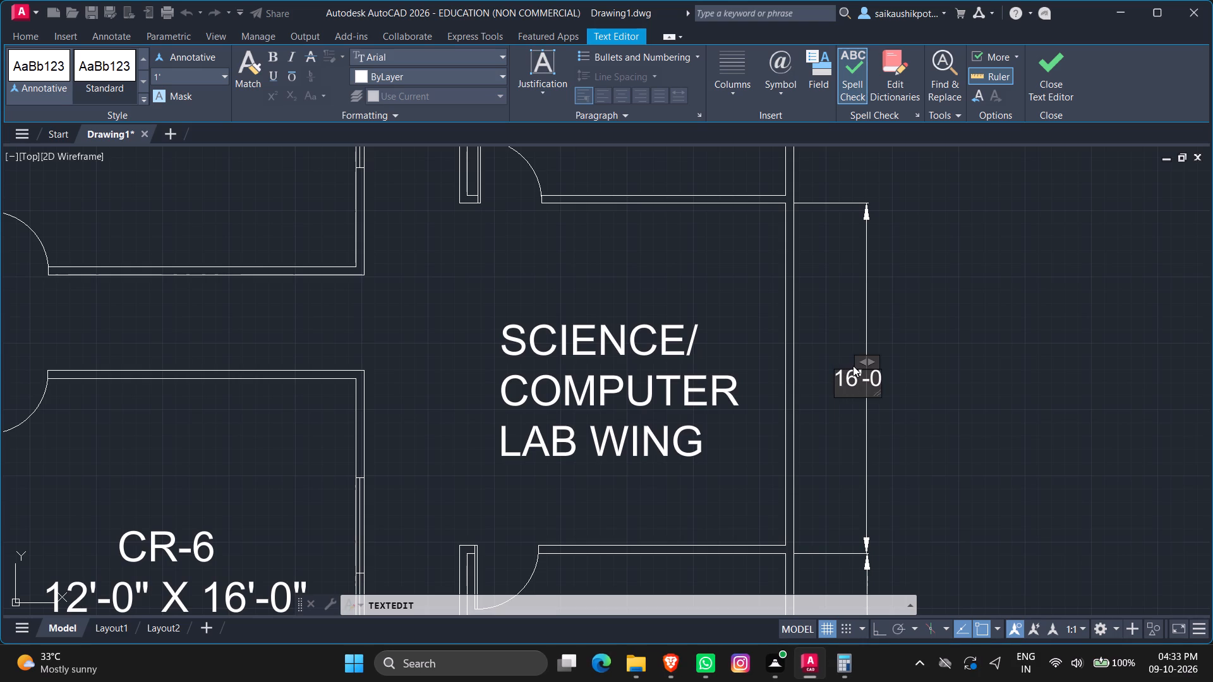
pyautogui.hotkey('shift', '"')
pyautogui.press('Escape')
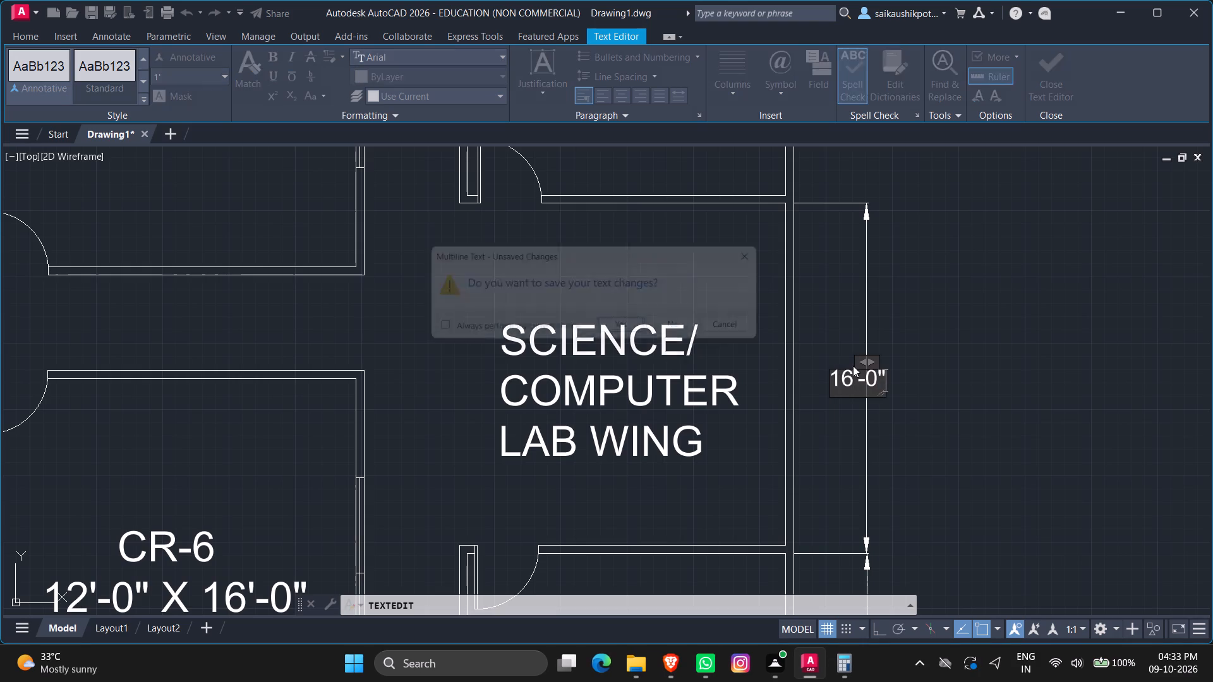
pyautogui.press('Return')
pyautogui.scroll(-3, 853, 366)
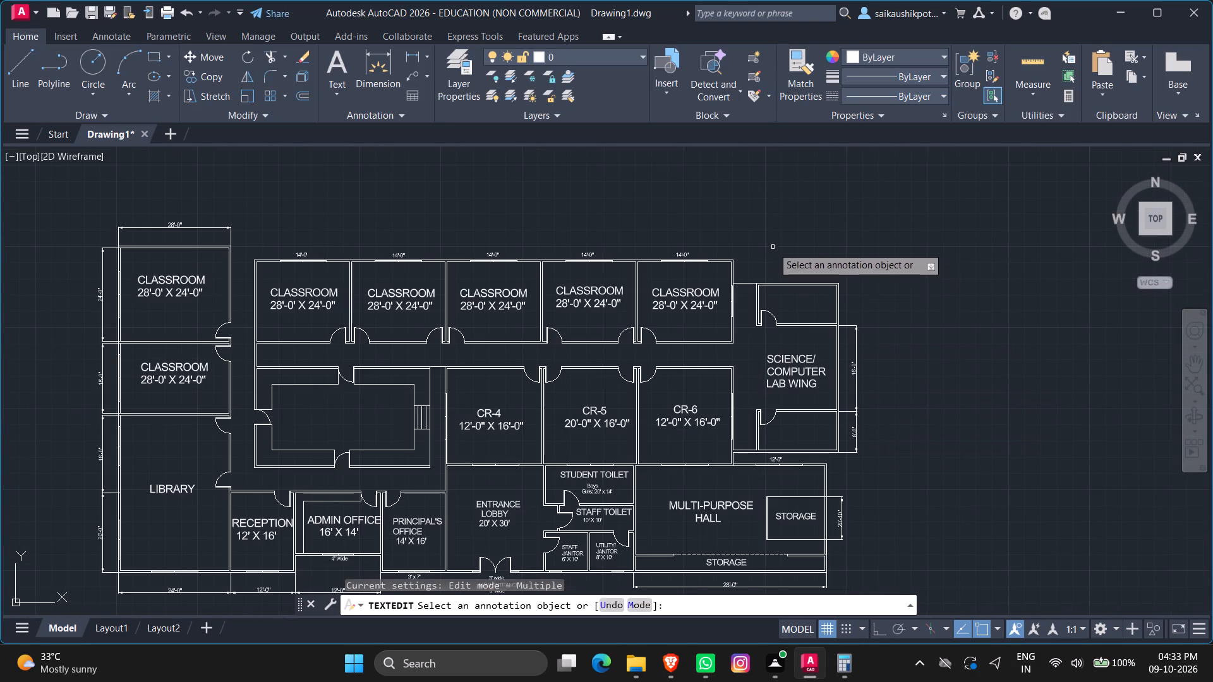
pyautogui.scroll(-1, 832, 411)
pyautogui.scroll(3, 843, 306)
pyautogui.scroll(-1, 835, 335)
pyautogui.scroll(3, 826, 433)
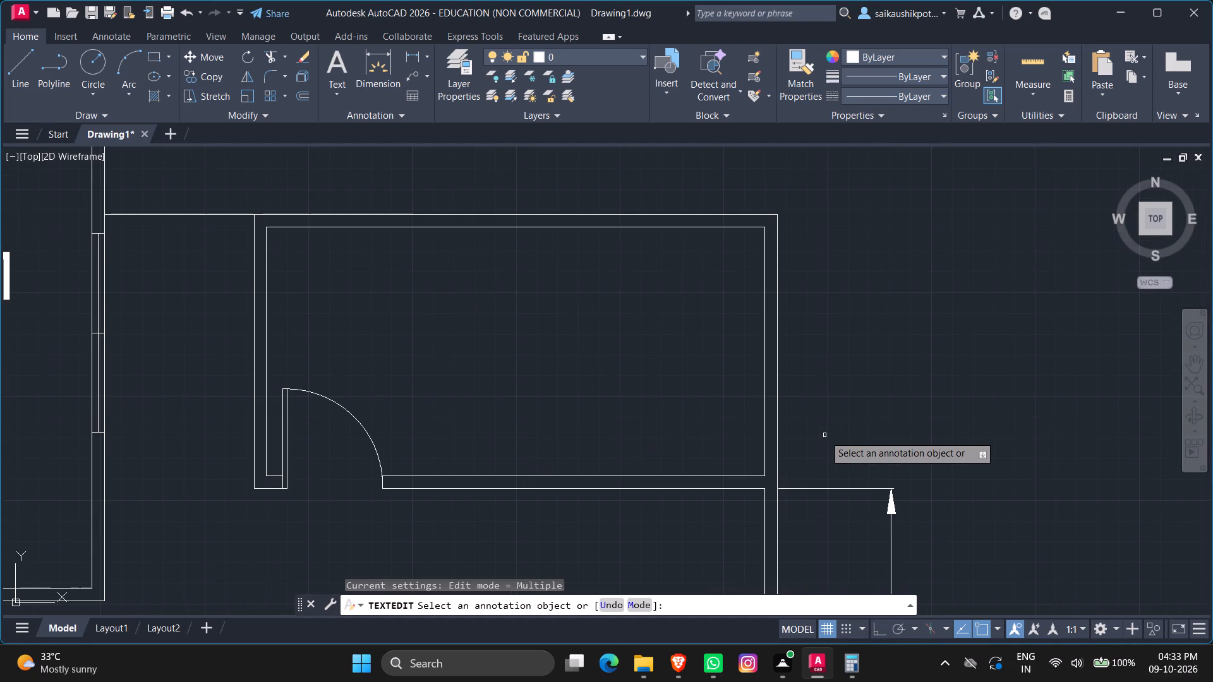
pyautogui.press('Escape')
pyautogui.press('Escape')
pyautogui.press('Escape')
pyautogui.press('Escape')
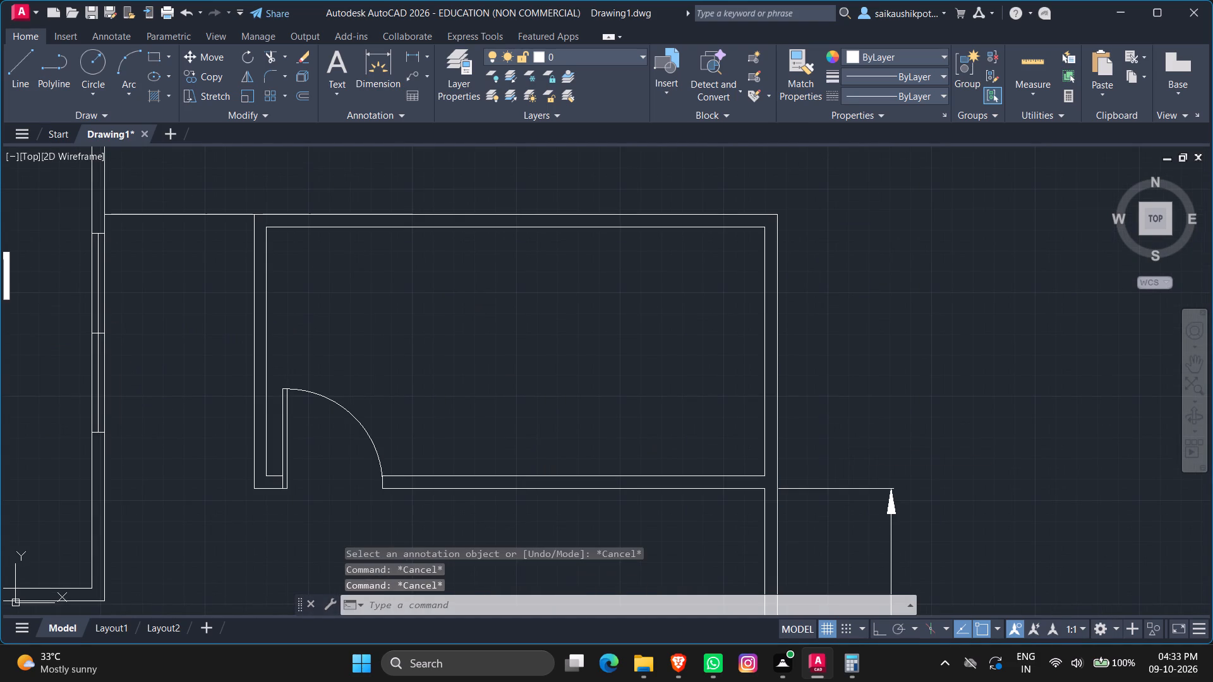
pyautogui.press('Escape')
pyautogui.press('Escape')
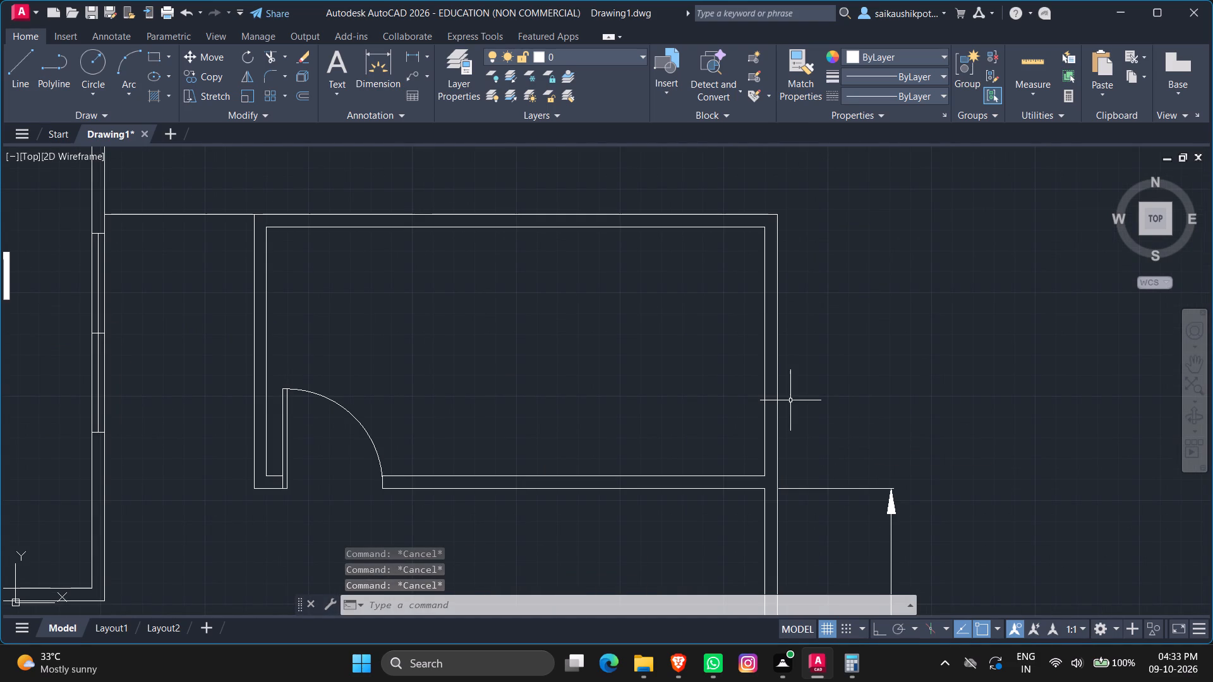
# With Ortho on, draw a short horizontal line across the thickness of the lab wing south room's east wall, near its midpoint.
pyautogui.scroll(-2, 840, 354)
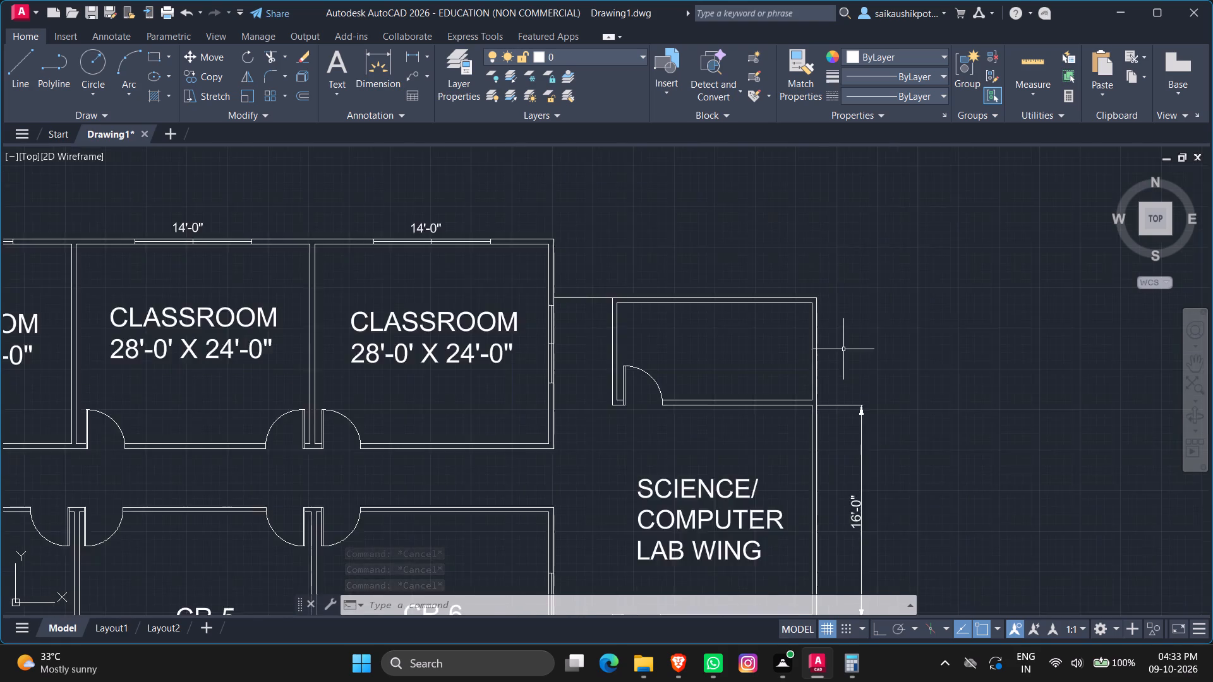
pyautogui.scroll(-3, 843, 349)
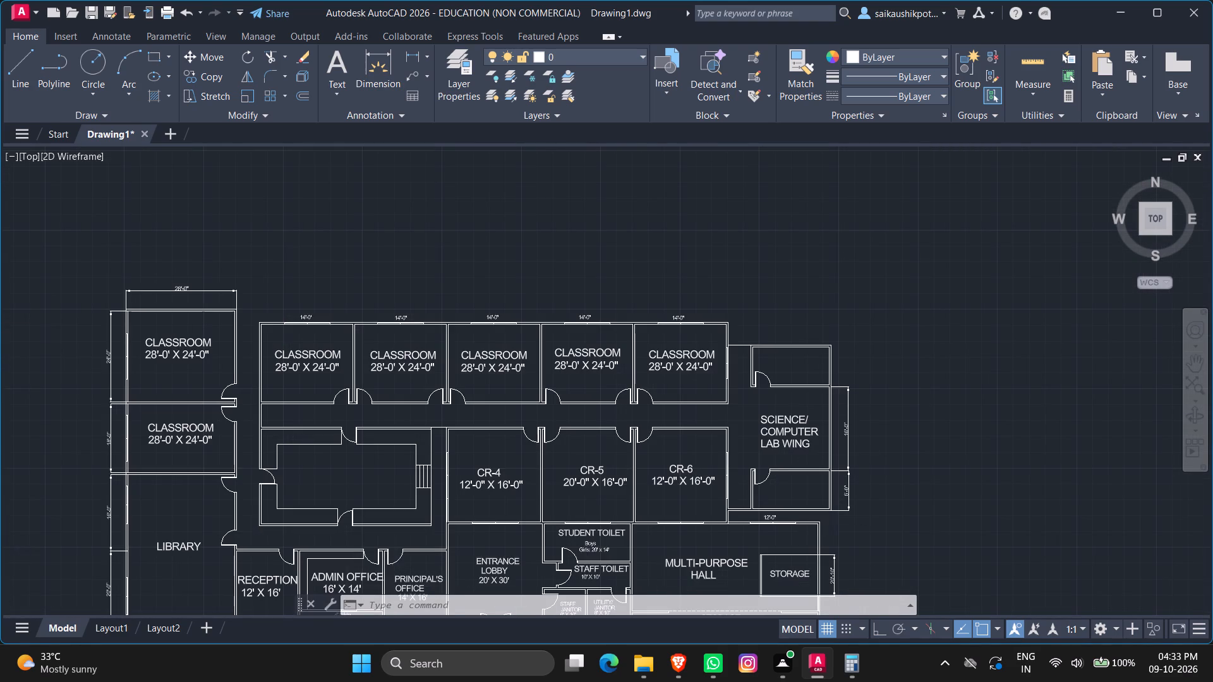
pyautogui.scroll(-1, 855, 390)
pyautogui.scroll(2, 852, 478)
pyautogui.scroll(2, 852, 290)
pyautogui.scroll(2, 804, 383)
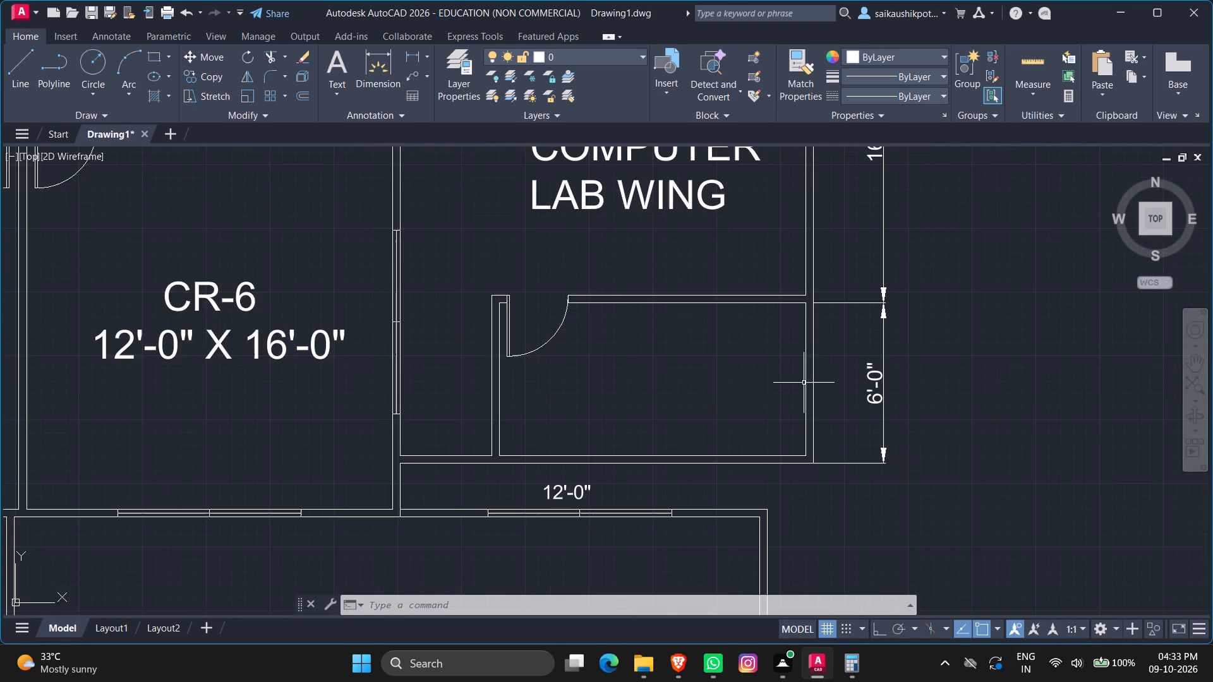
pyautogui.scroll(1, 804, 383)
pyautogui.press('Escape')
pyautogui.scroll(-1, 788, 385)
pyautogui.press('Escape')
pyautogui.press('Escape')
pyautogui.press('Escape')
pyautogui.press('Escape')
pyautogui.press('Escape')
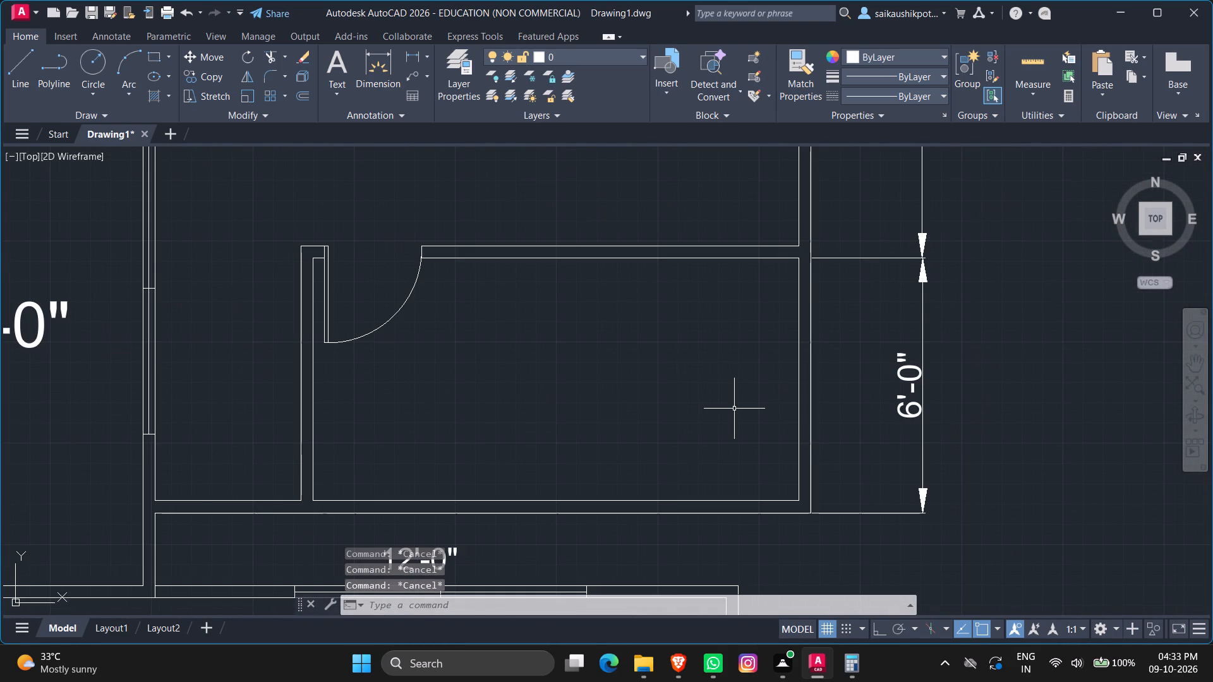
pyautogui.press('F8')
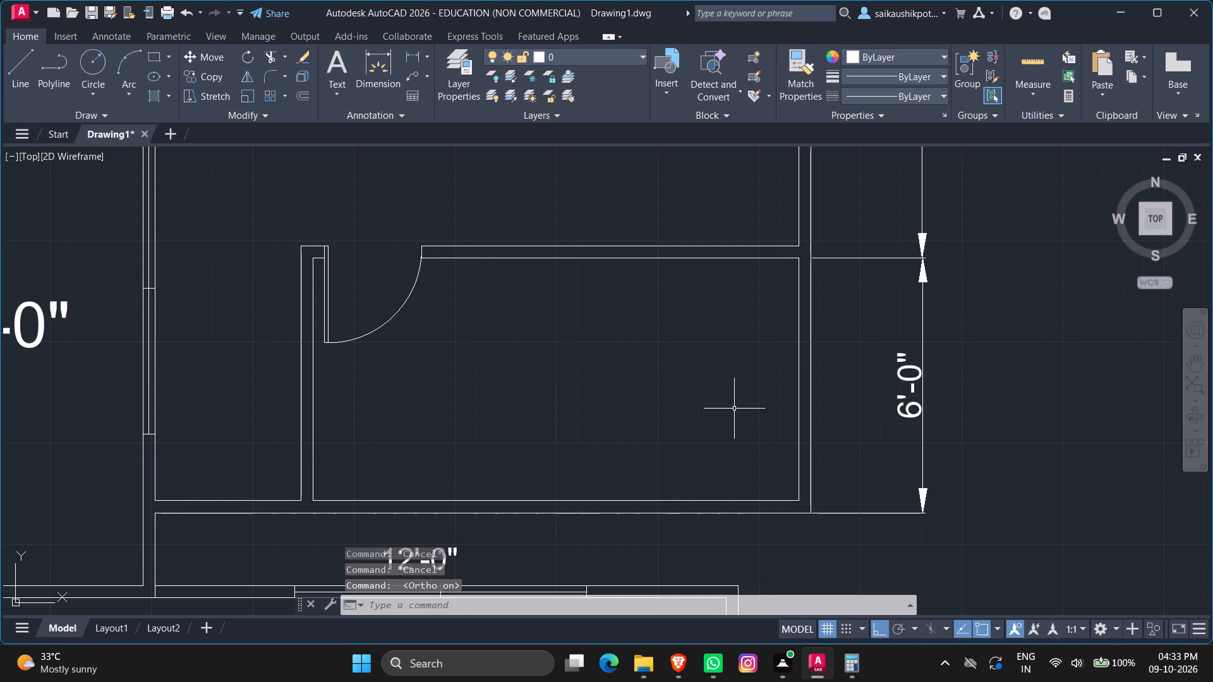
pyautogui.press('l')
pyautogui.press('Return')
pyautogui.click(797, 383)
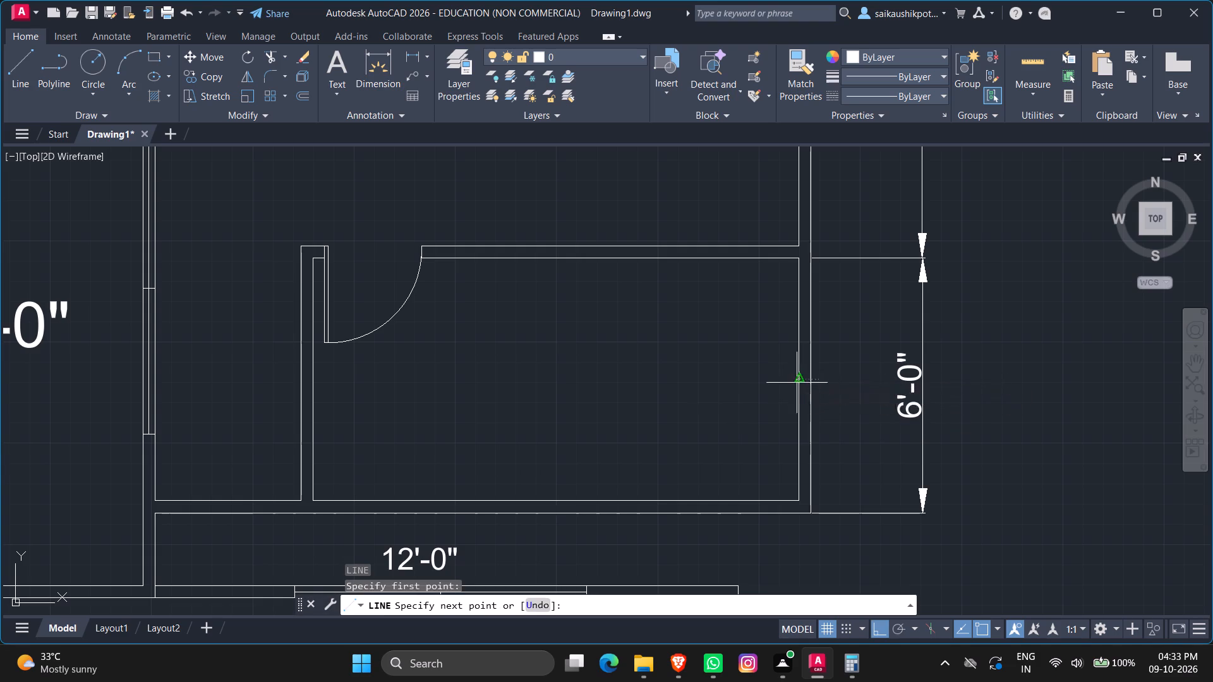
pyautogui.scroll(2, 806, 405)
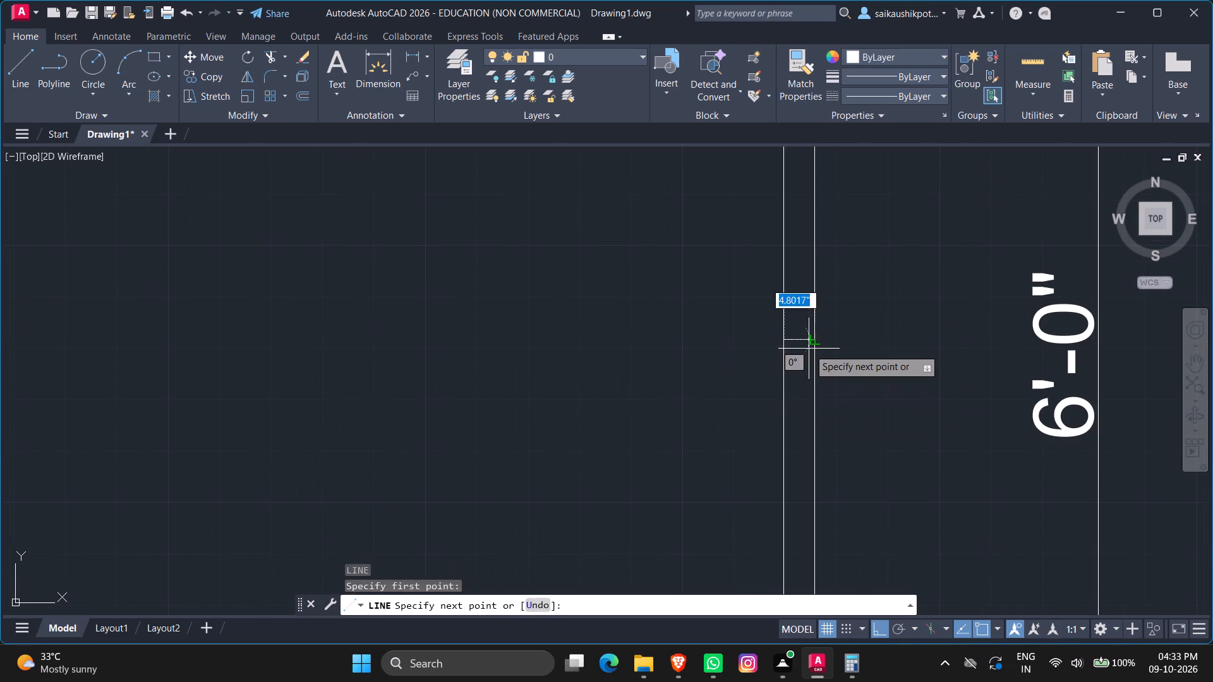
pyautogui.click(812, 344)
pyautogui.press('Escape')
pyautogui.press('Escape')
pyautogui.press('Escape')
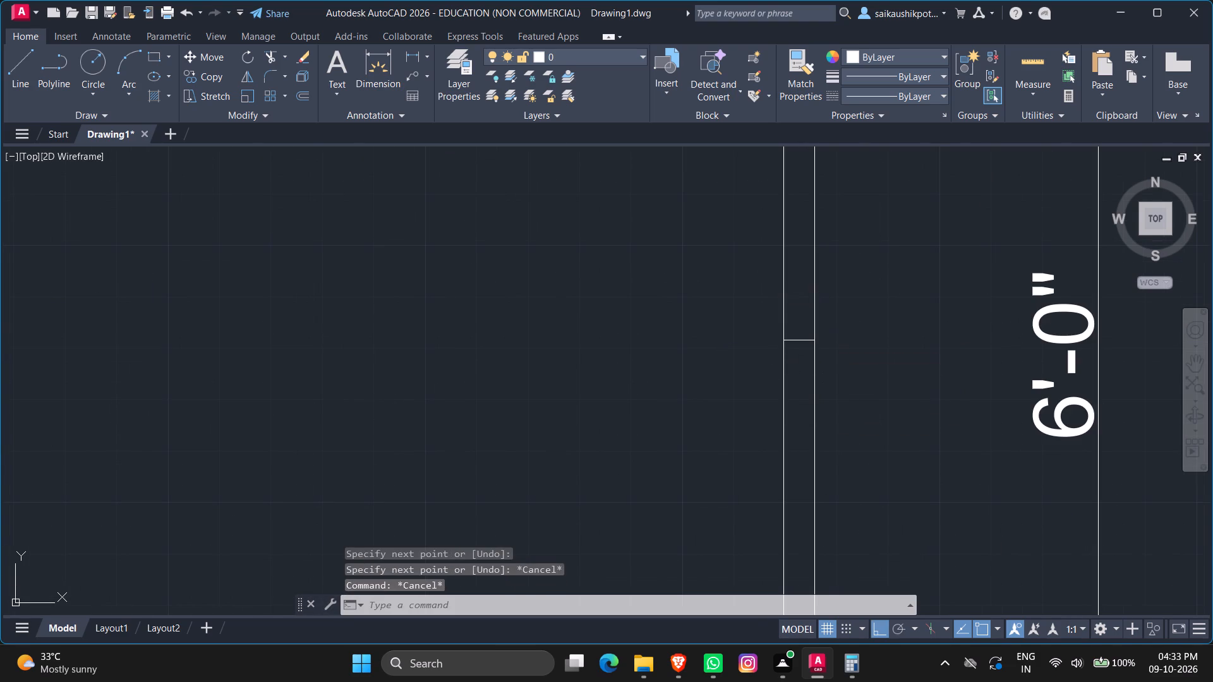
# Offset the short line across the south room's east wall 3' to the north, overriding the initial 4' offset distance.
pyautogui.press('o')
pyautogui.press('Return')
pyautogui.write("4'")
pyautogui.press('Return')
pyautogui.scroll(-2, 845, 387)
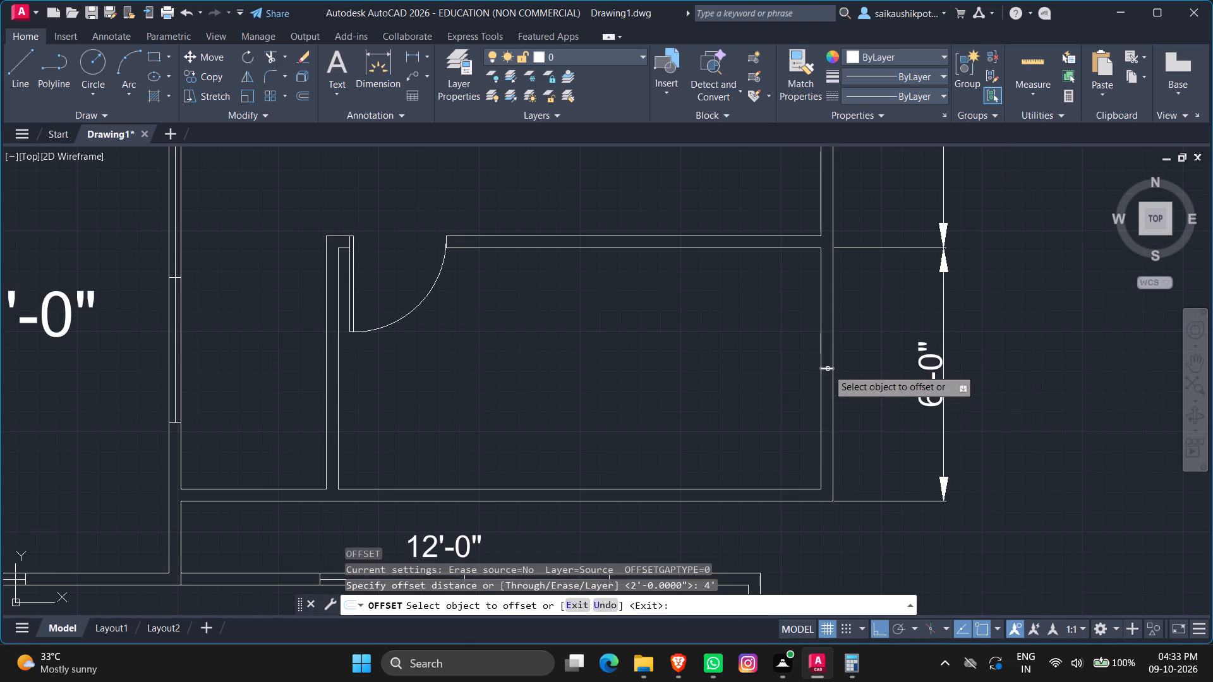
pyautogui.click(828, 369)
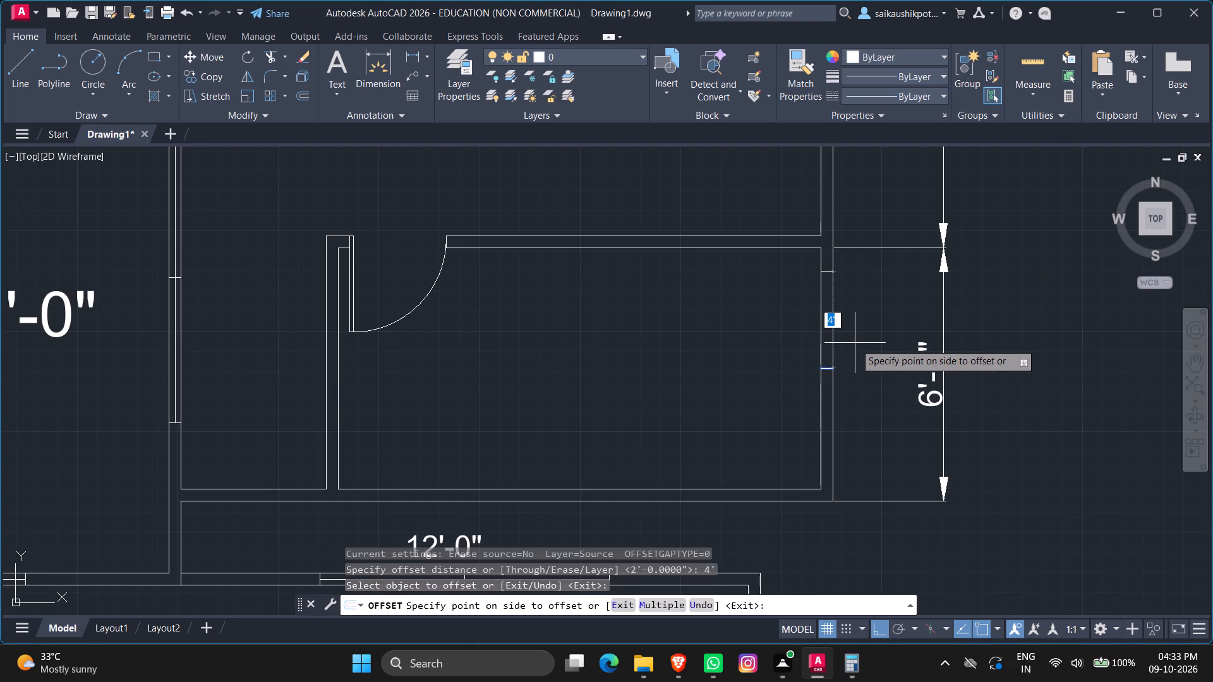
pyautogui.write("3'")
pyautogui.press('Return')
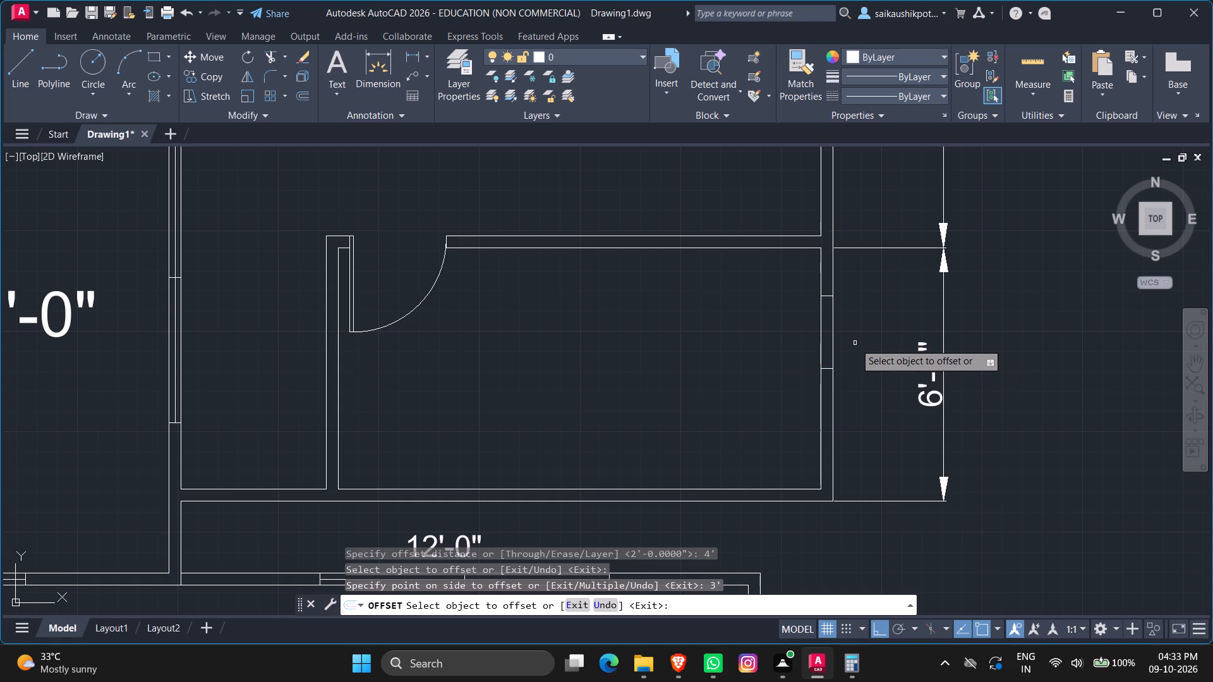
pyautogui.press('Escape')
# Delete the northern offset line across the lab wing south room's east wall.
pyautogui.click(825, 297)
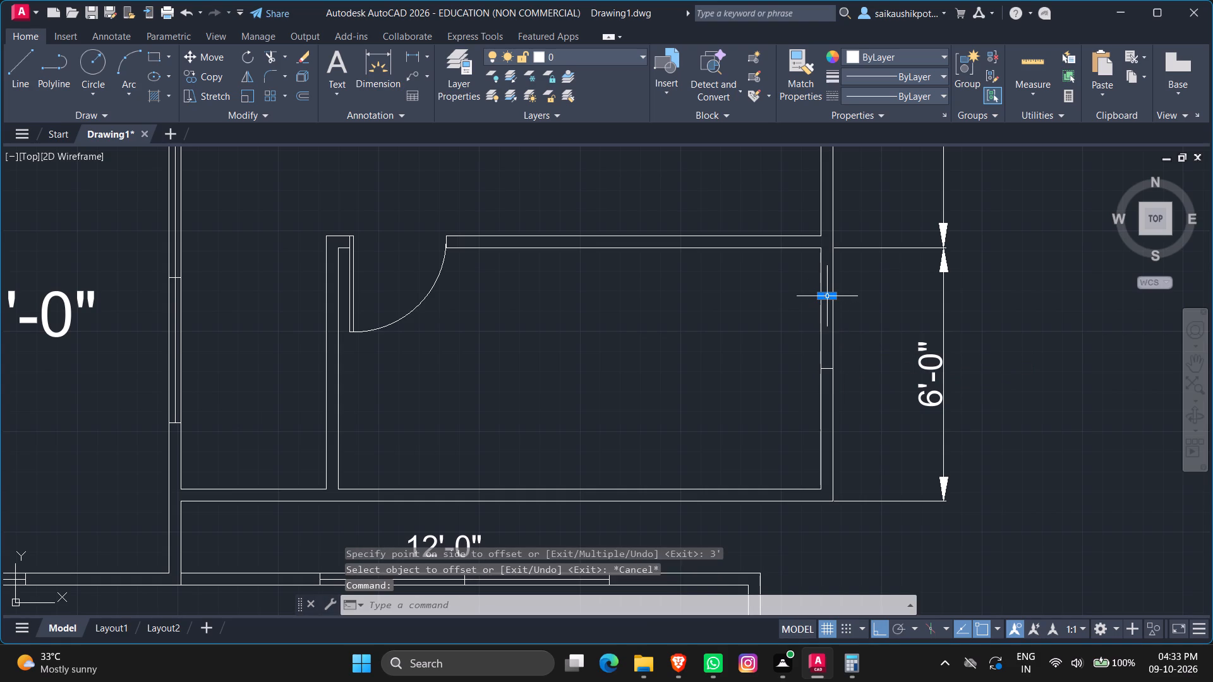
pyautogui.press('Delete')
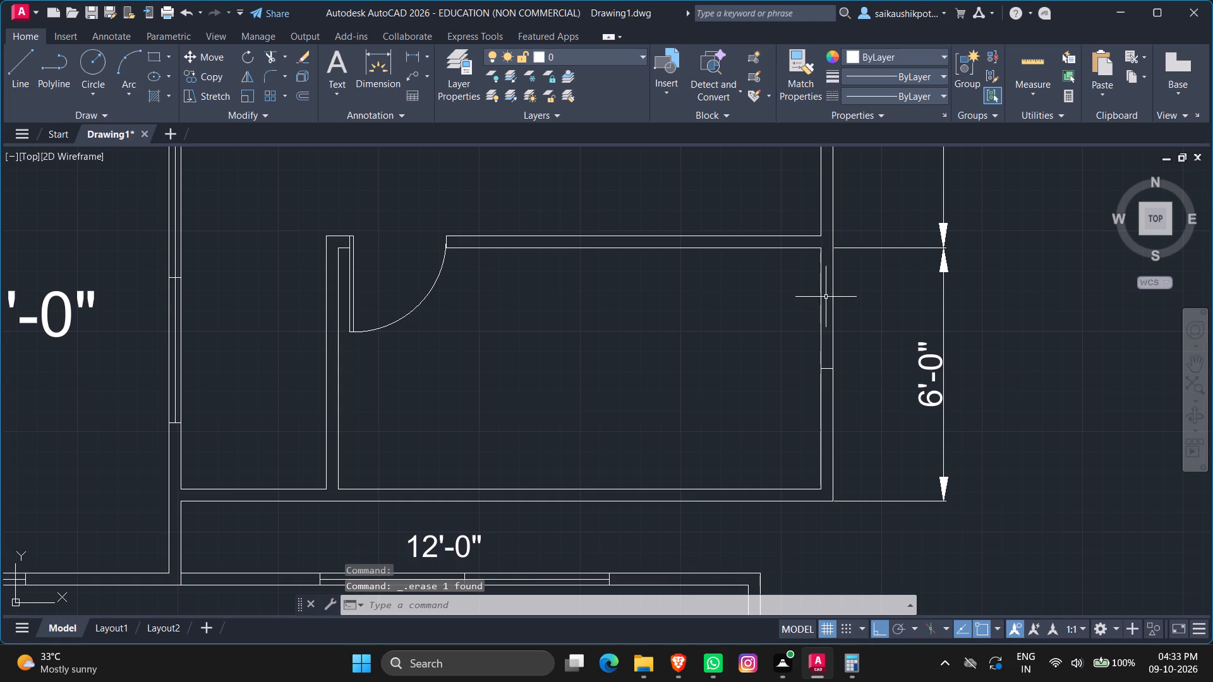
# Offset the midpoint line across the south room's east wall by 2' to both the north and the south.
pyautogui.press('o')
pyautogui.press('Return')
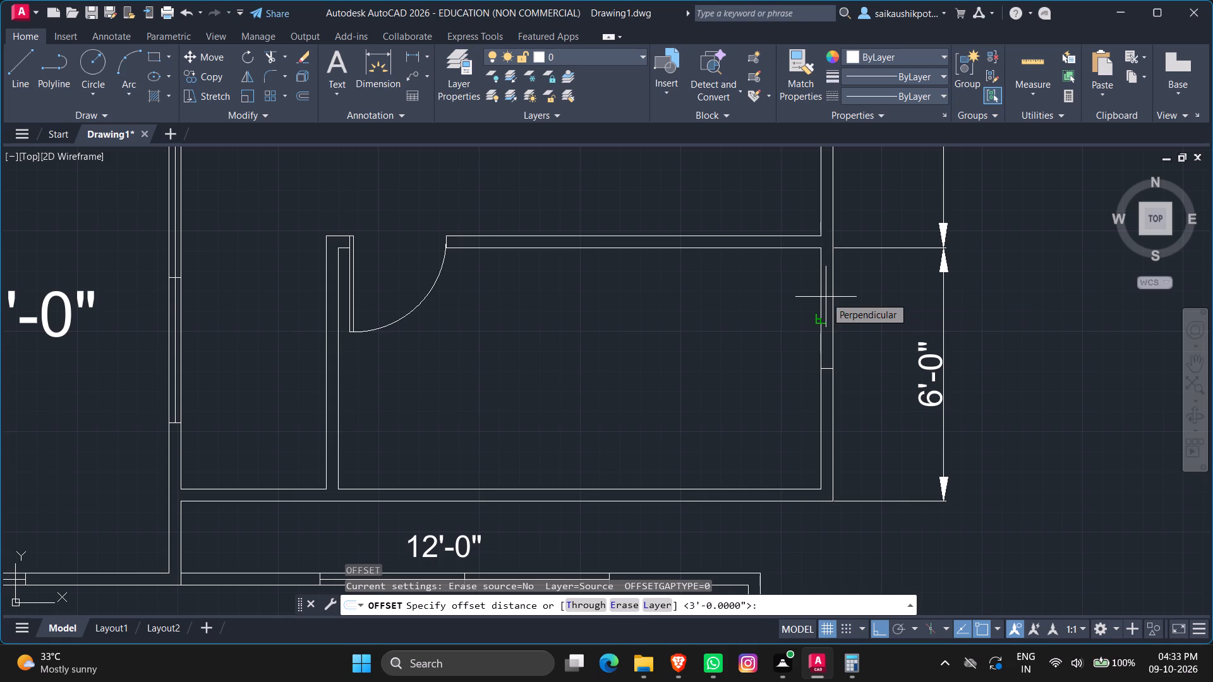
pyautogui.write("2'")
pyautogui.press('Return')
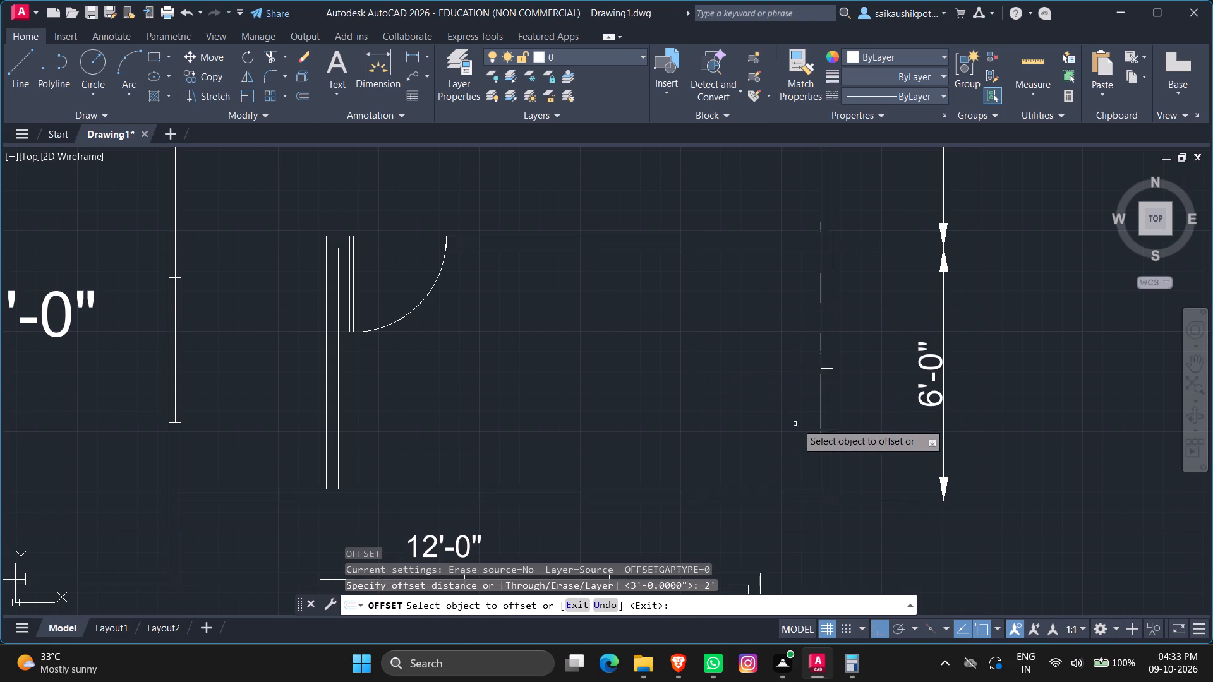
pyautogui.click(828, 369)
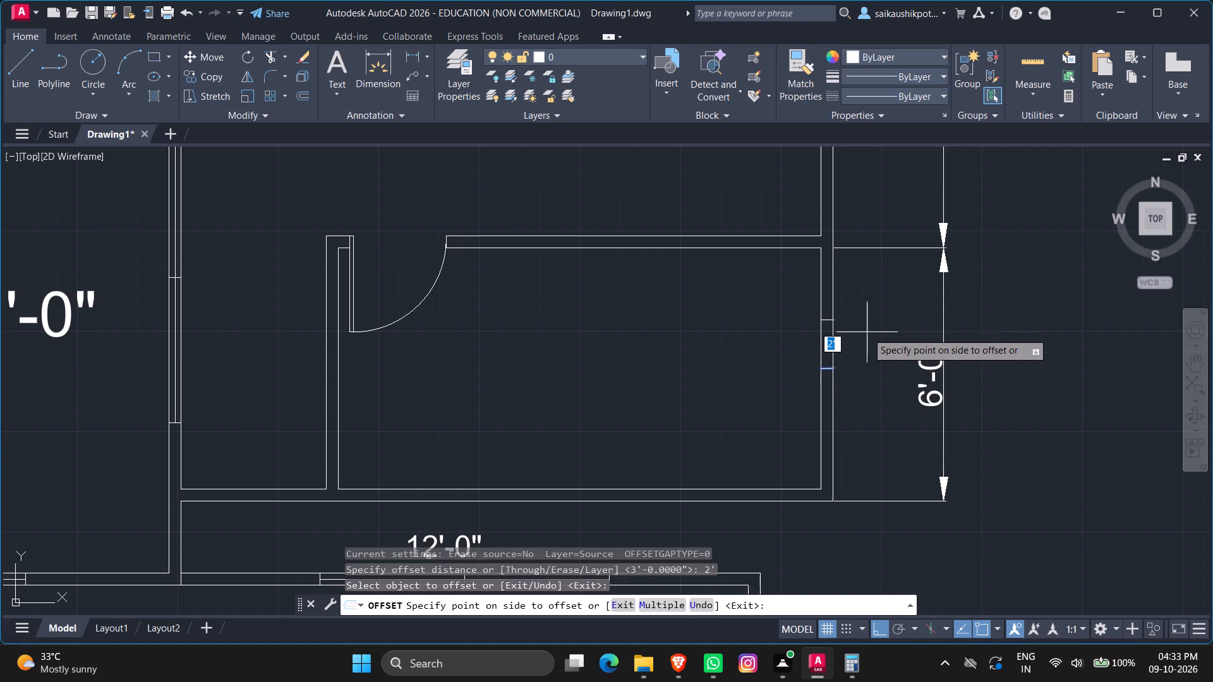
pyautogui.click(867, 332)
pyautogui.click(826, 368)
pyautogui.click(829, 411)
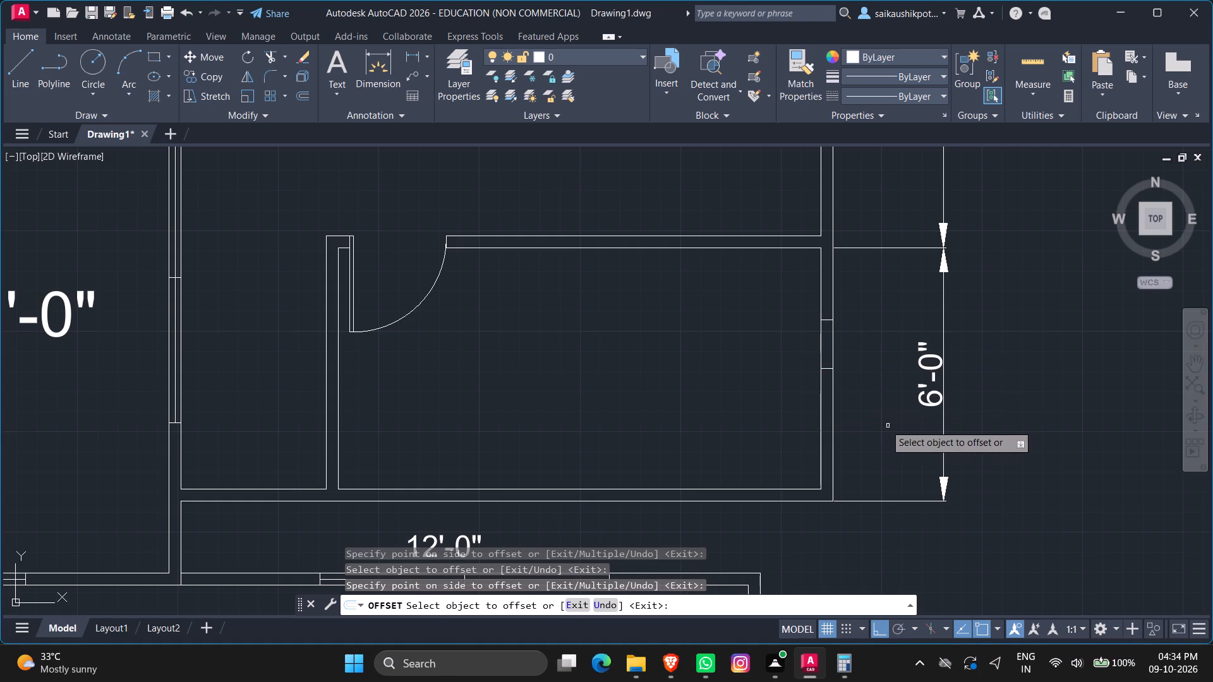
pyautogui.click(827, 368)
pyautogui.click(839, 486)
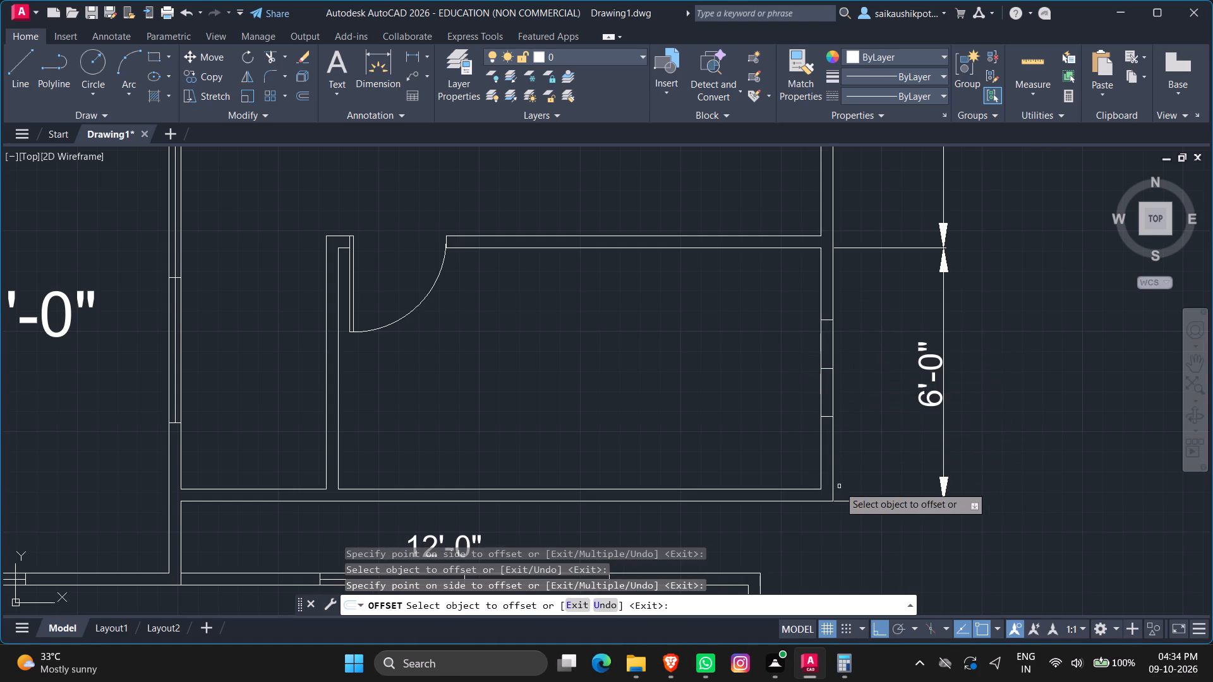
pyautogui.press('Escape')
pyautogui.press('Escape')
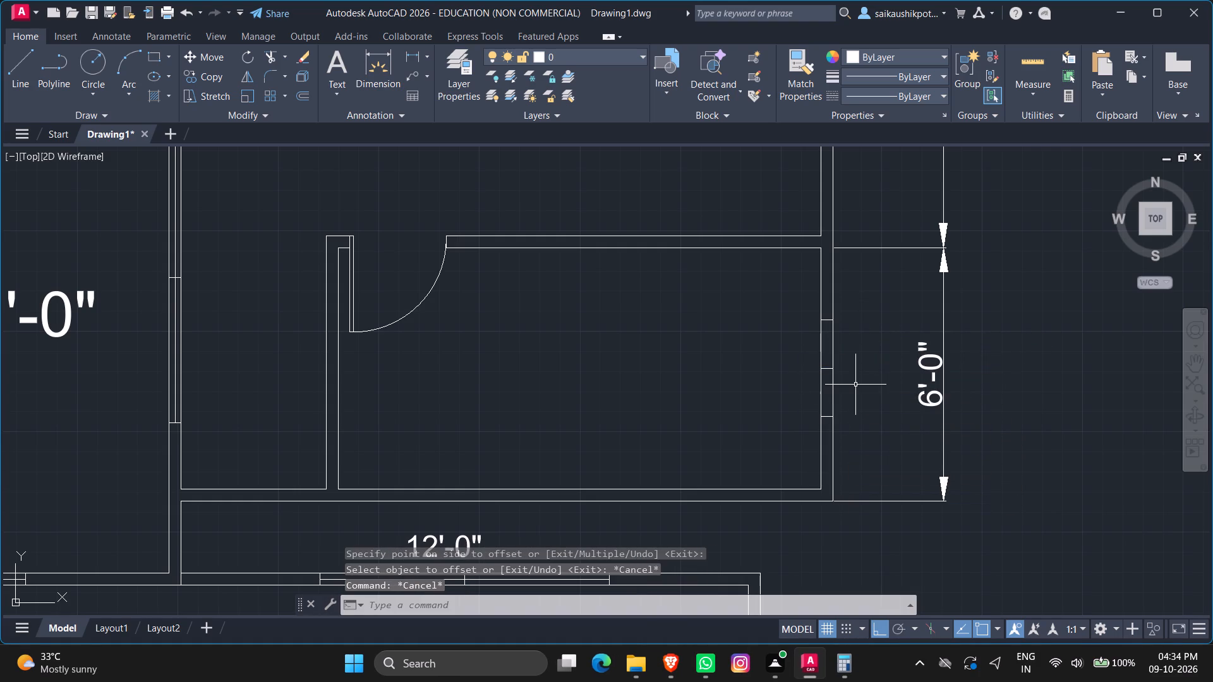
# Draw a vertical line down the middle of the south room's east wall, from the northern window mark to the southern one.
pyautogui.press('l')
pyautogui.press('Return')
pyautogui.scroll(1, 826, 328)
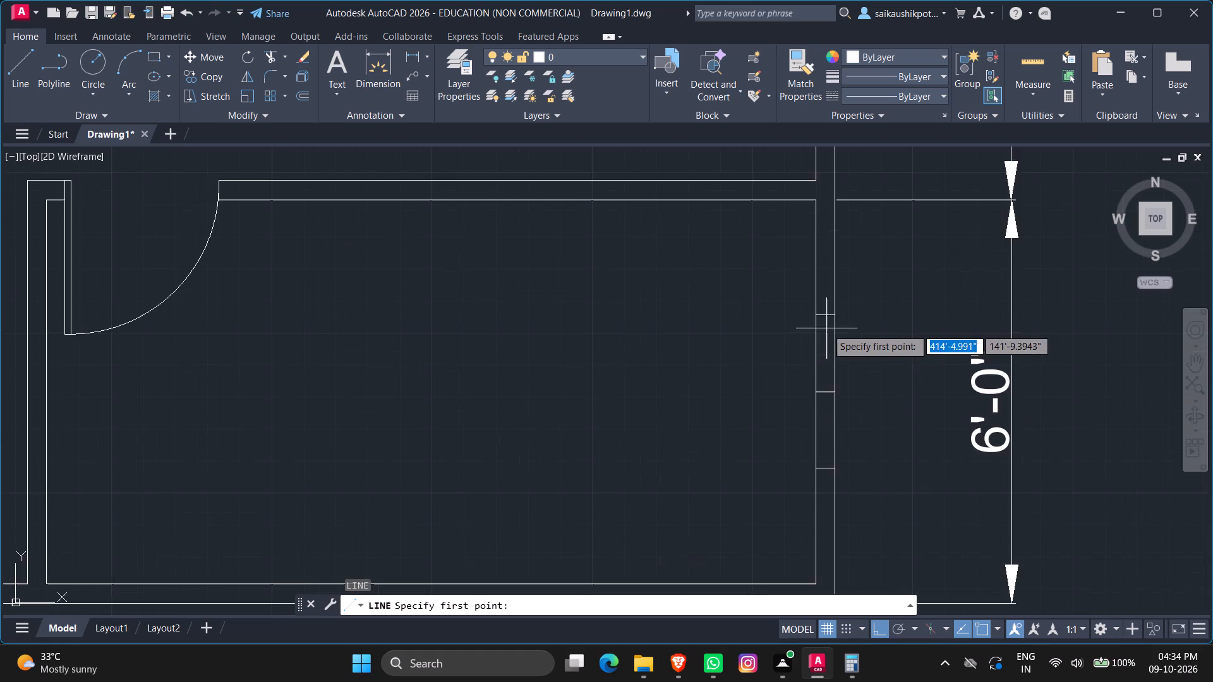
pyautogui.scroll(1, 819, 311)
pyautogui.click(824, 313)
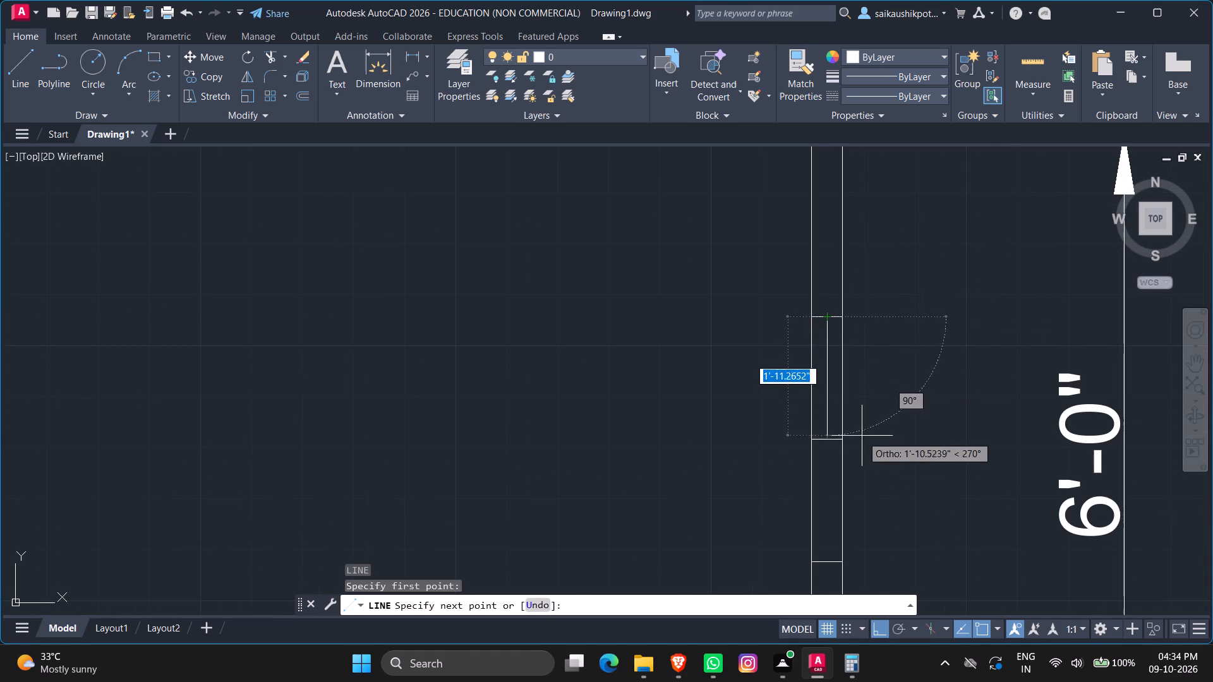
pyautogui.scroll(1, 856, 455)
pyautogui.scroll(-3, 860, 411)
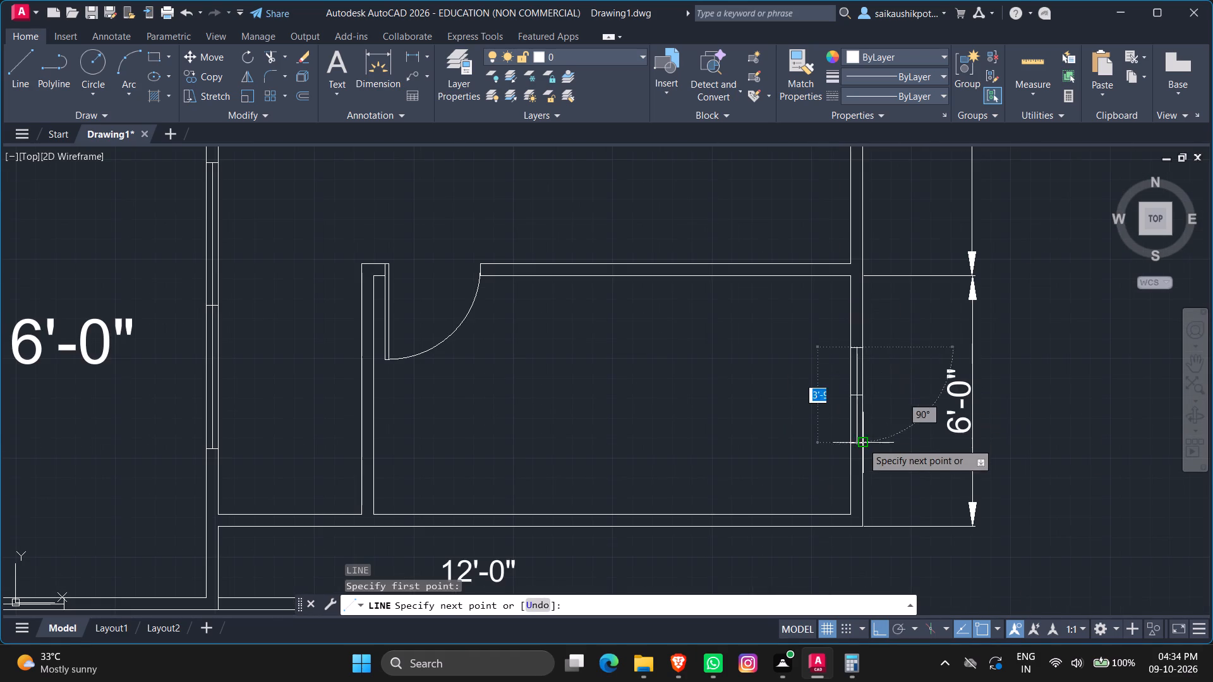
pyautogui.scroll(3, 863, 445)
pyautogui.click(828, 440)
pyautogui.press('Escape')
pyautogui.scroll(-3, 855, 467)
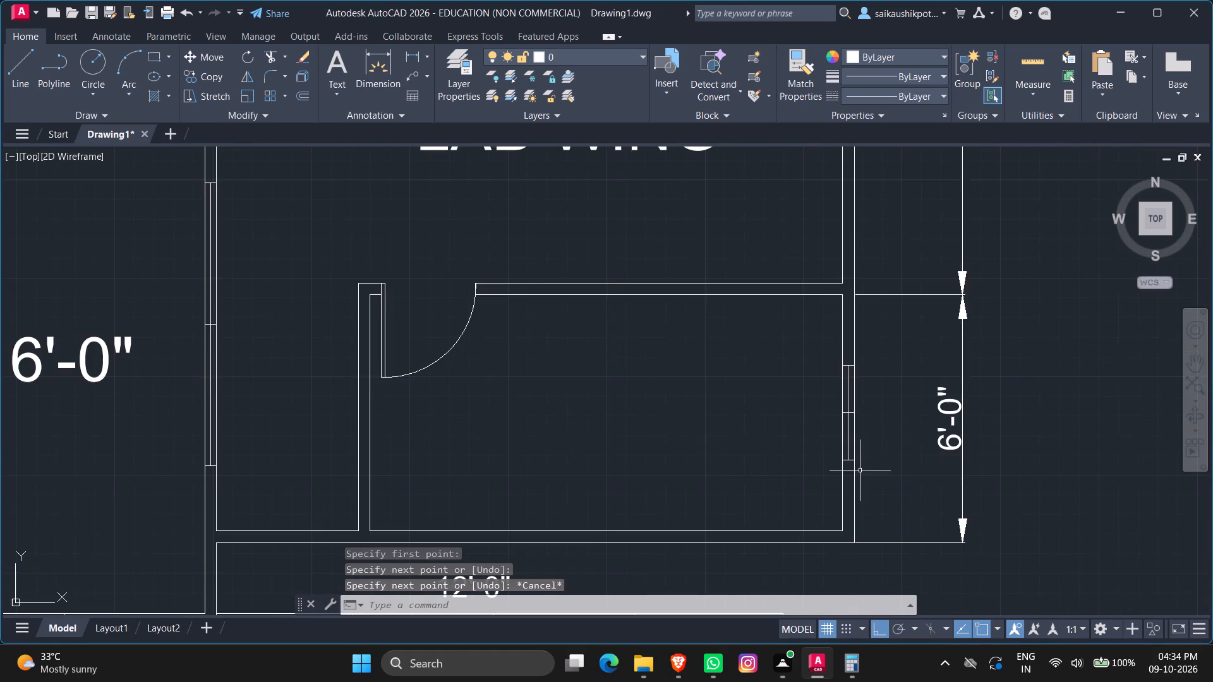
# Draw a short horizontal line across the thickness of the lab wing middle section's east wall, at its midpoint.
pyautogui.scroll(-2, 864, 476)
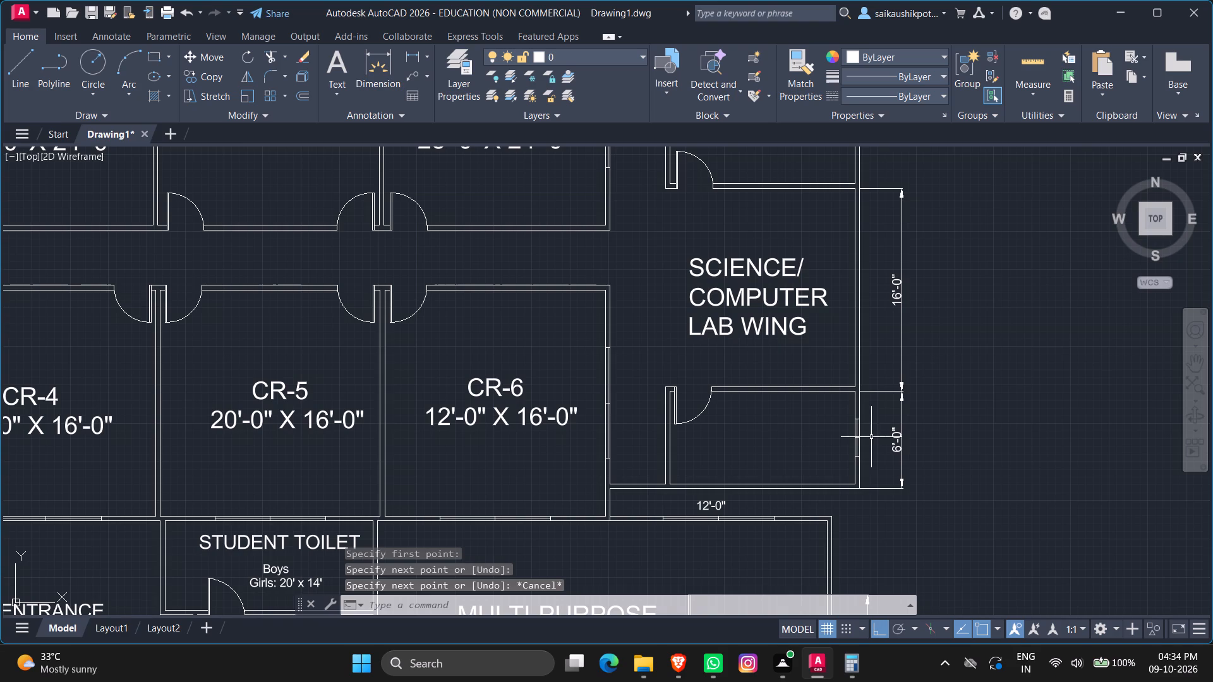
pyautogui.scroll(3, 860, 237)
pyautogui.scroll(-2, 860, 295)
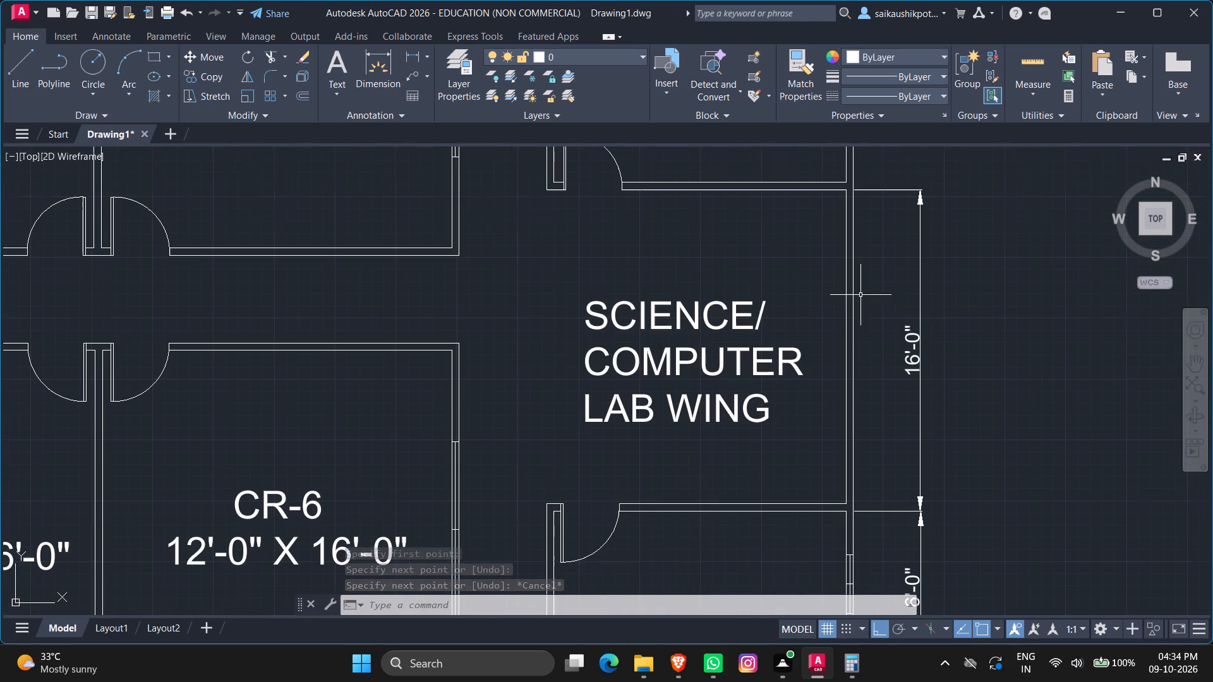
pyautogui.press('Escape')
pyautogui.press('Escape')
pyautogui.press('l')
pyautogui.press('Return')
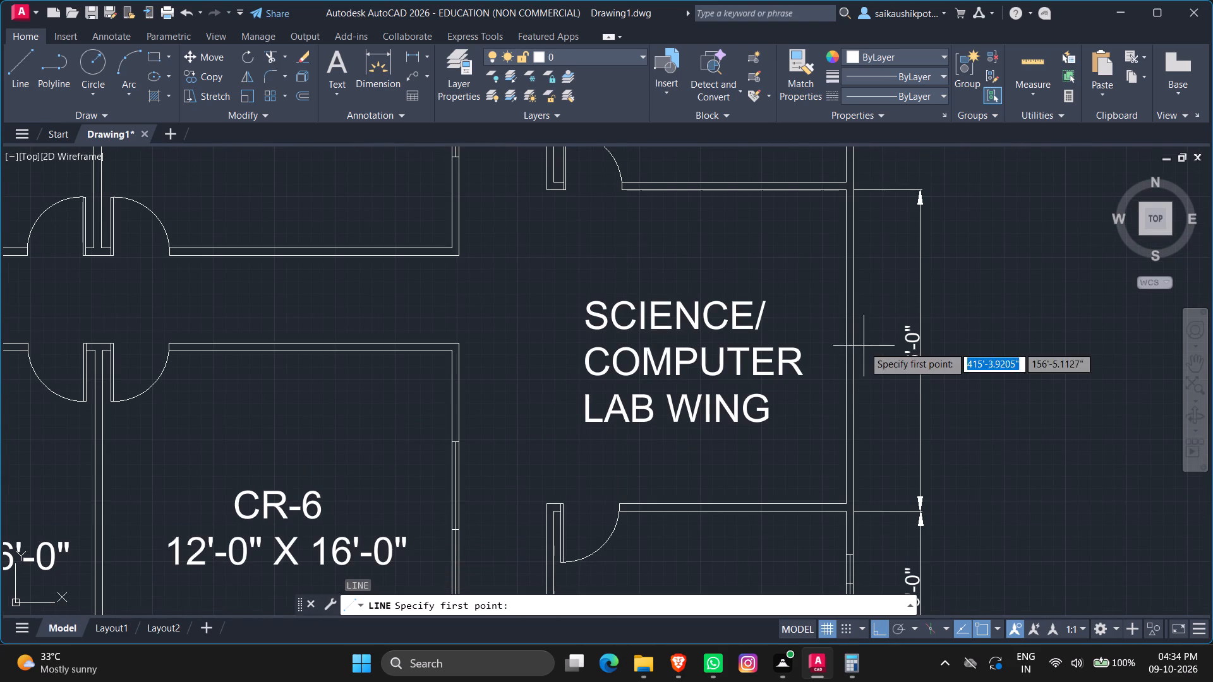
pyautogui.click(847, 350)
pyautogui.scroll(2, 870, 357)
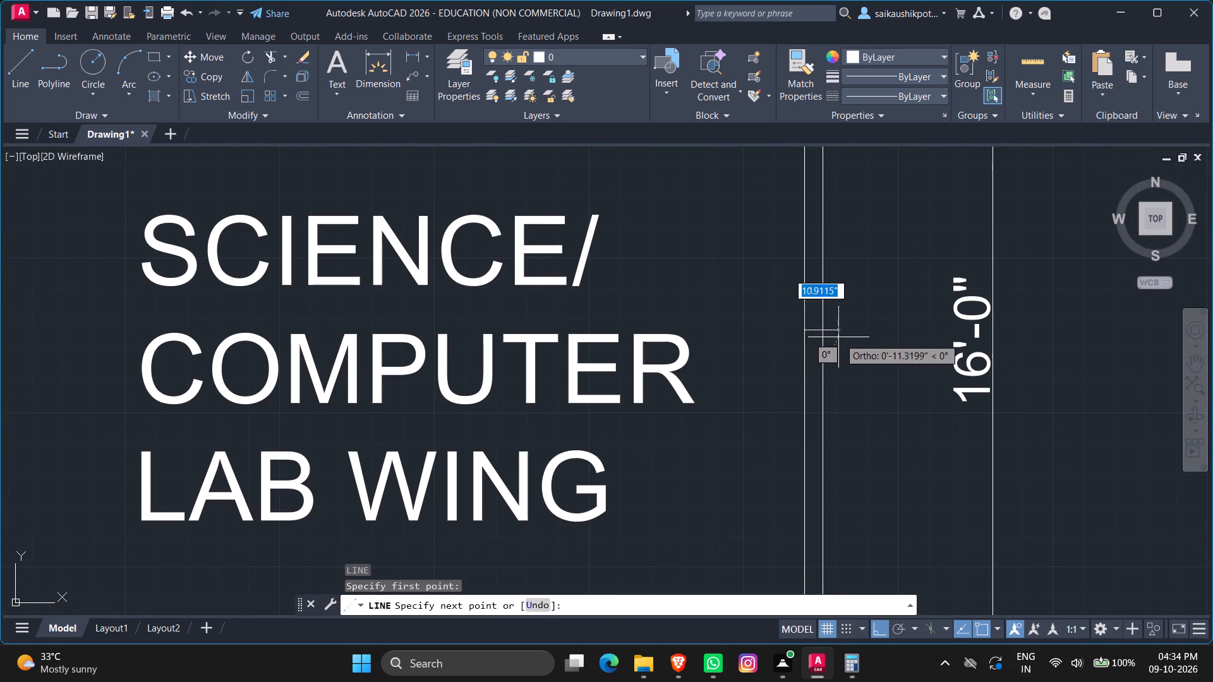
pyautogui.click(823, 331)
pyautogui.press('Escape')
pyautogui.press('Escape')
pyautogui.press('Escape')
# Offset the short line across the middle section's east wall by 6' to both the north and the south.
pyautogui.press('o')
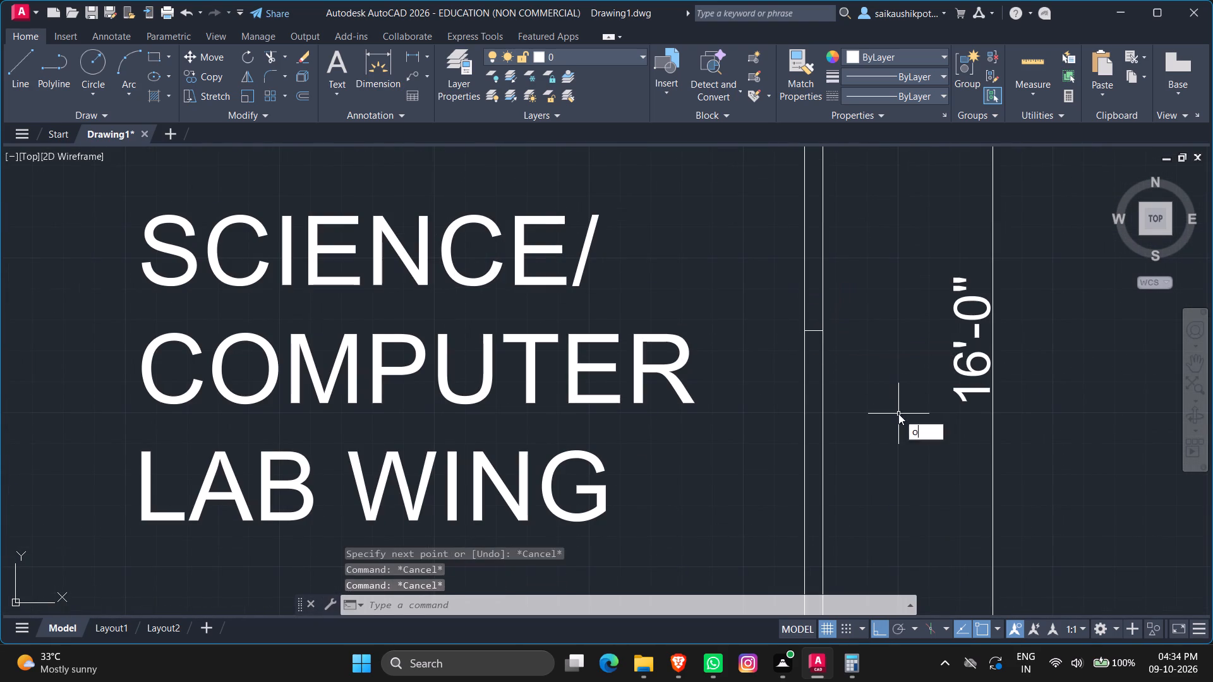
pyautogui.press('Return')
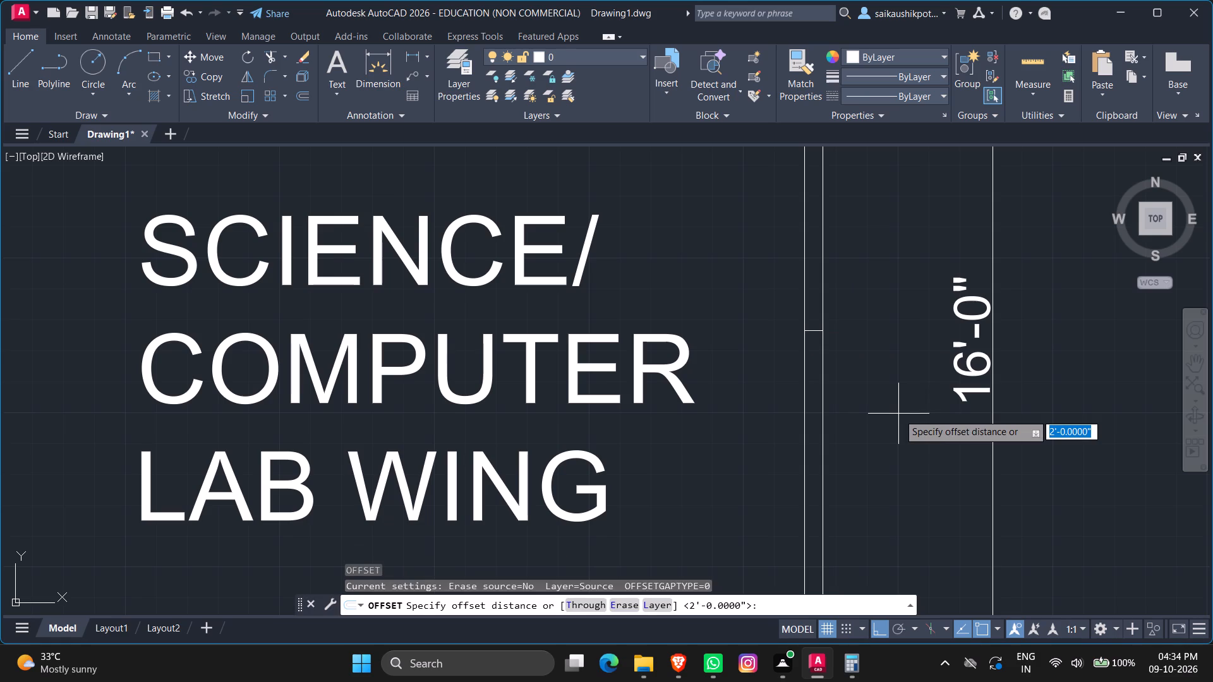
pyautogui.write("6'")
pyautogui.press('Return')
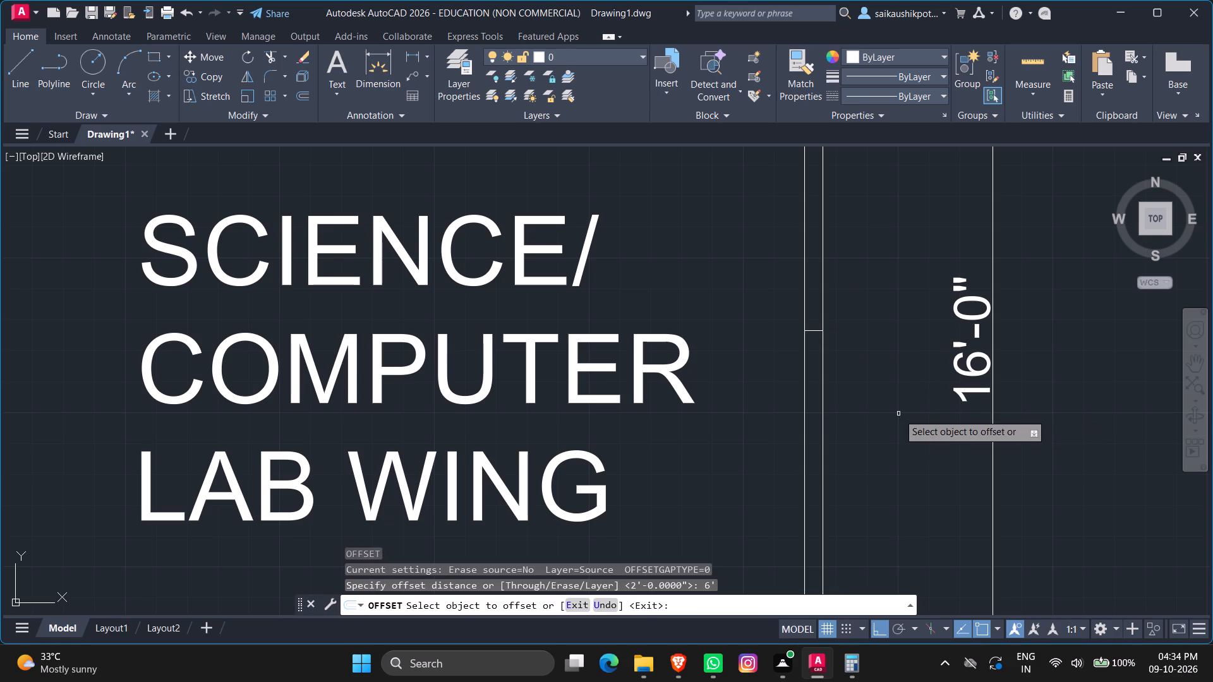
pyautogui.scroll(-2, 843, 435)
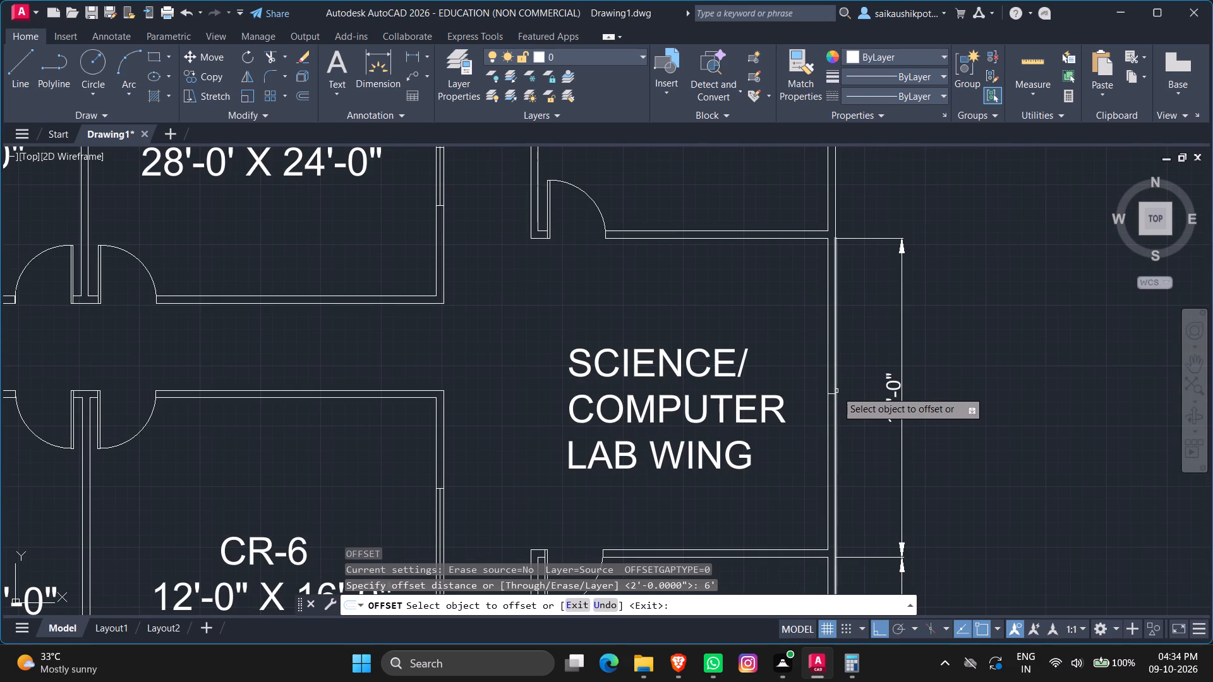
pyautogui.click(832, 393)
pyautogui.click(858, 354)
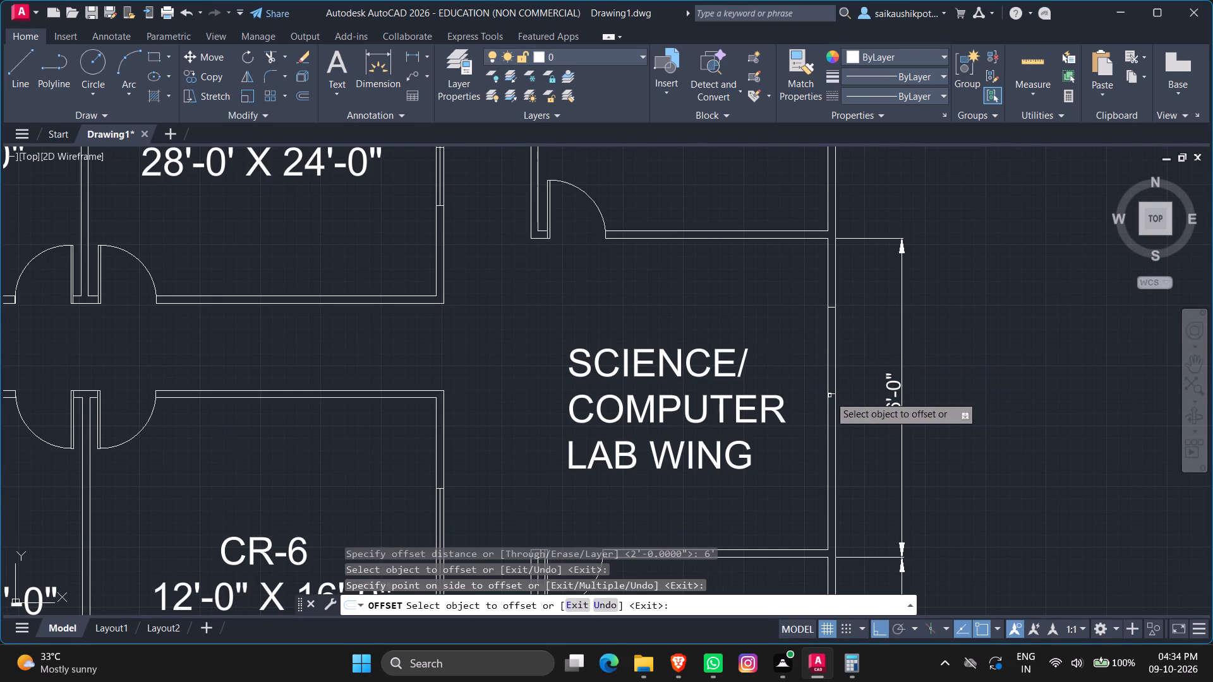
pyautogui.click(833, 393)
pyautogui.click(840, 455)
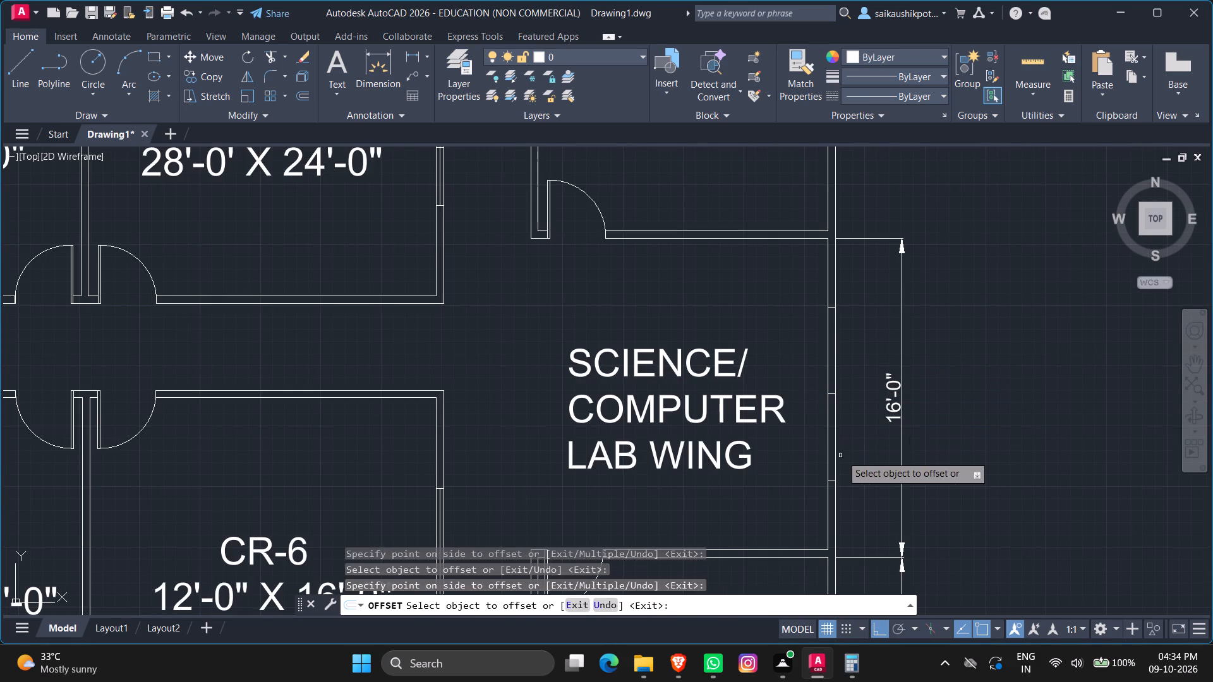
pyautogui.press('Escape')
pyautogui.press('Escape')
pyautogui.press('Escape')
# Draw a vertical line up the middle of the middle section's east wall, from the southern window mark to the northern one.
pyautogui.press('l')
pyautogui.press('Return')
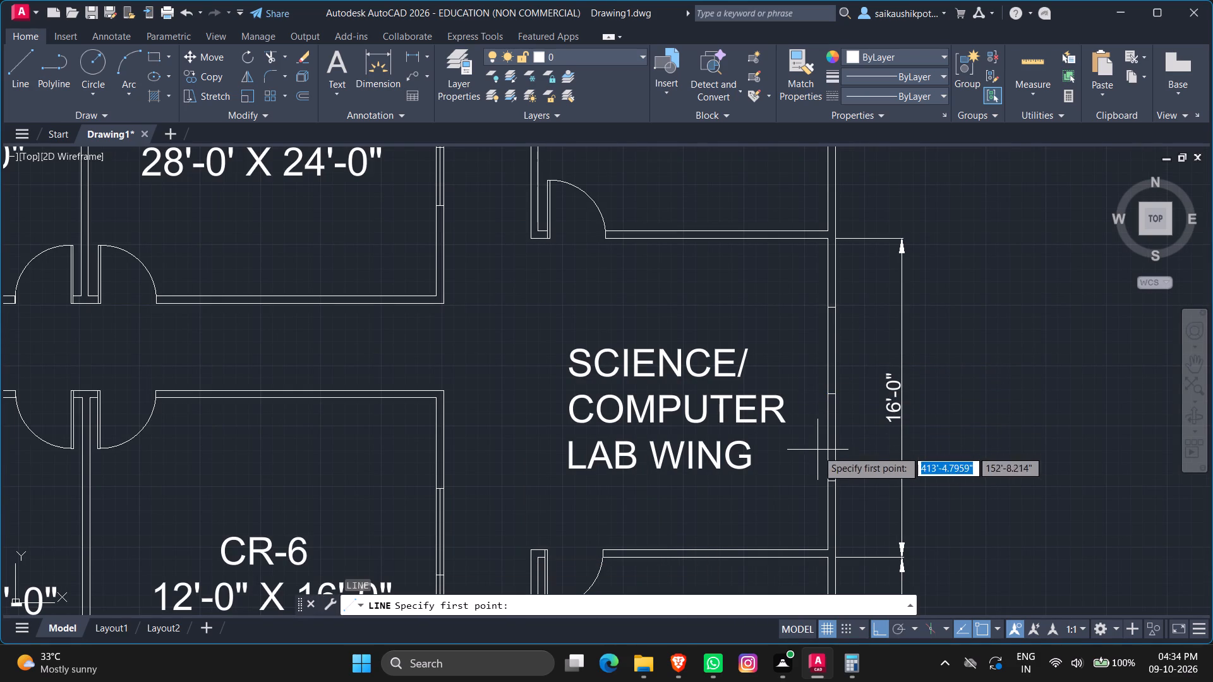
pyautogui.scroll(2, 830, 491)
pyautogui.click(831, 466)
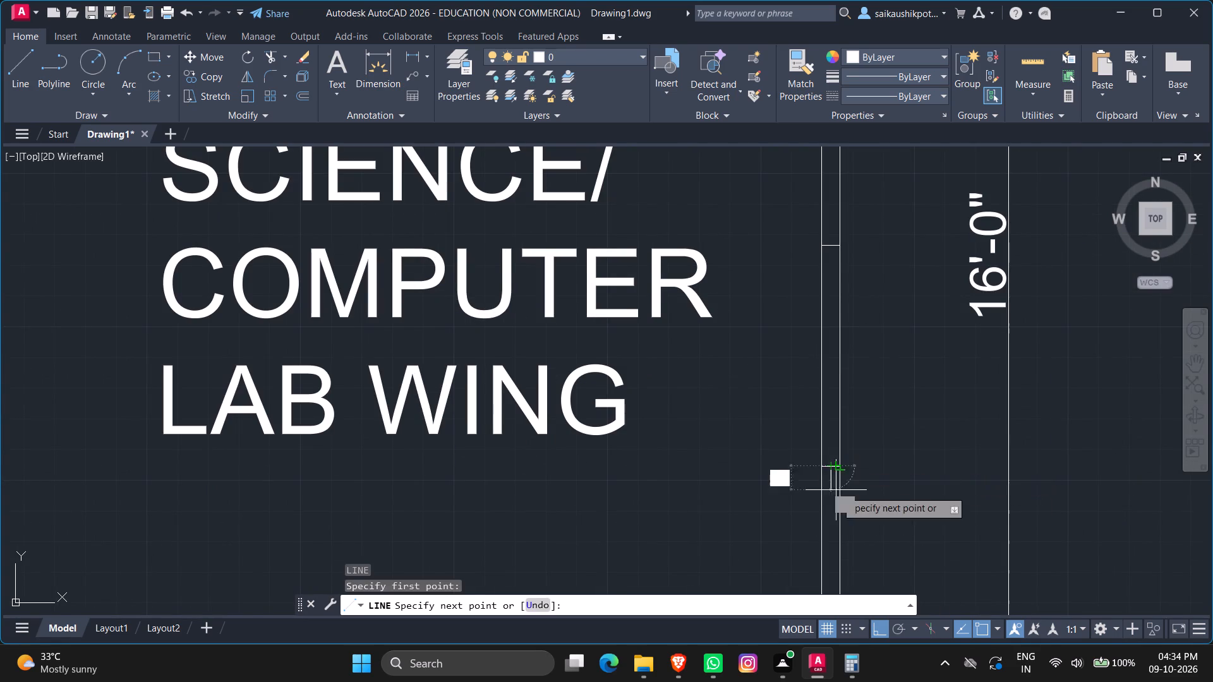
pyautogui.scroll(-1, 836, 490)
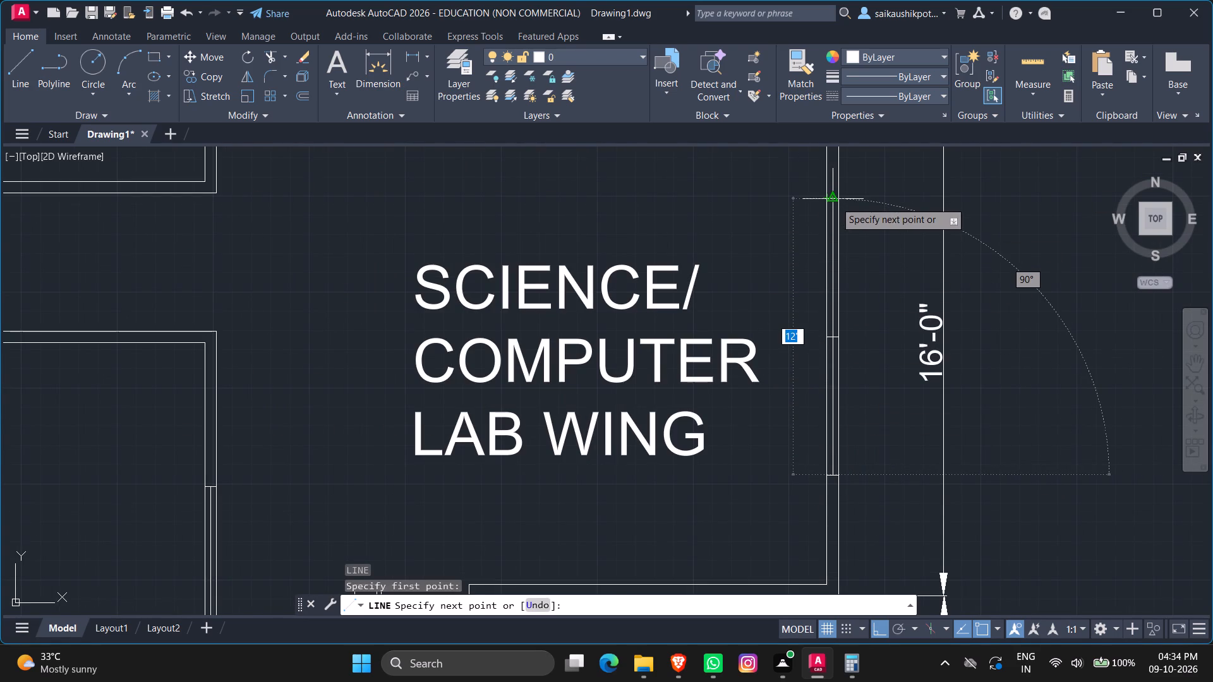
pyautogui.click(835, 201)
pyautogui.press('Escape')
# Draw a short horizontal line across the thickness of the lab wing north room's east wall, at its midpoint.
pyautogui.scroll(-1, 854, 320)
pyautogui.scroll(-3, 879, 377)
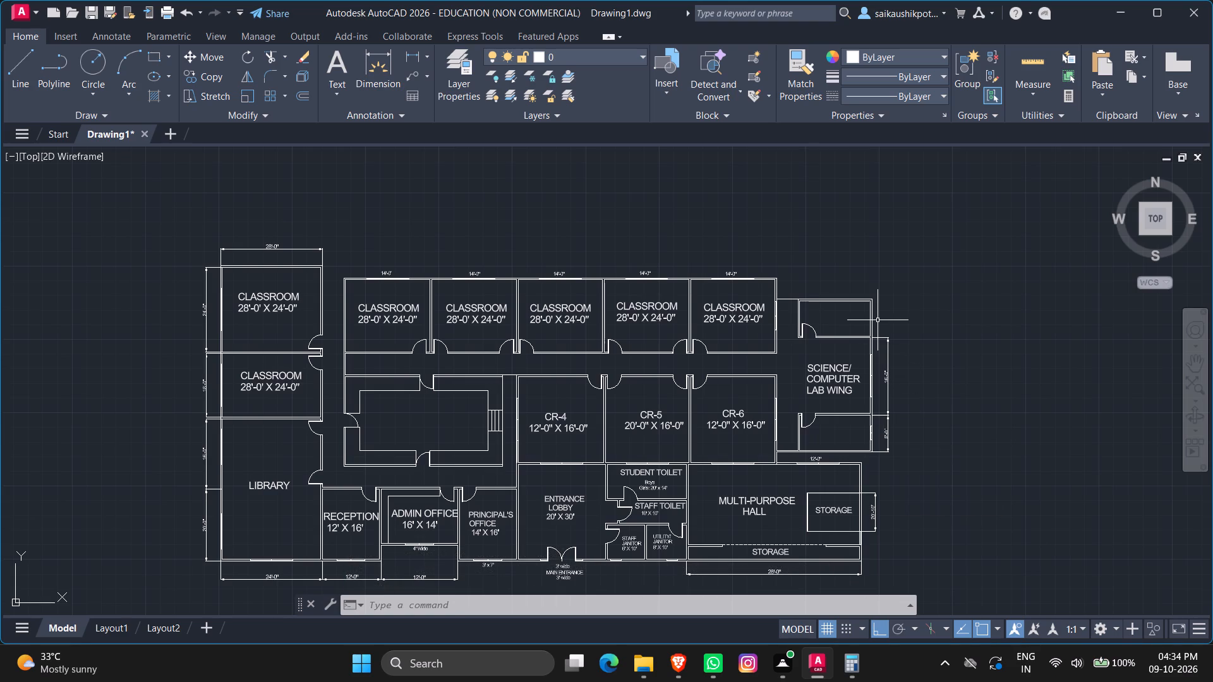
pyautogui.scroll(5, 879, 313)
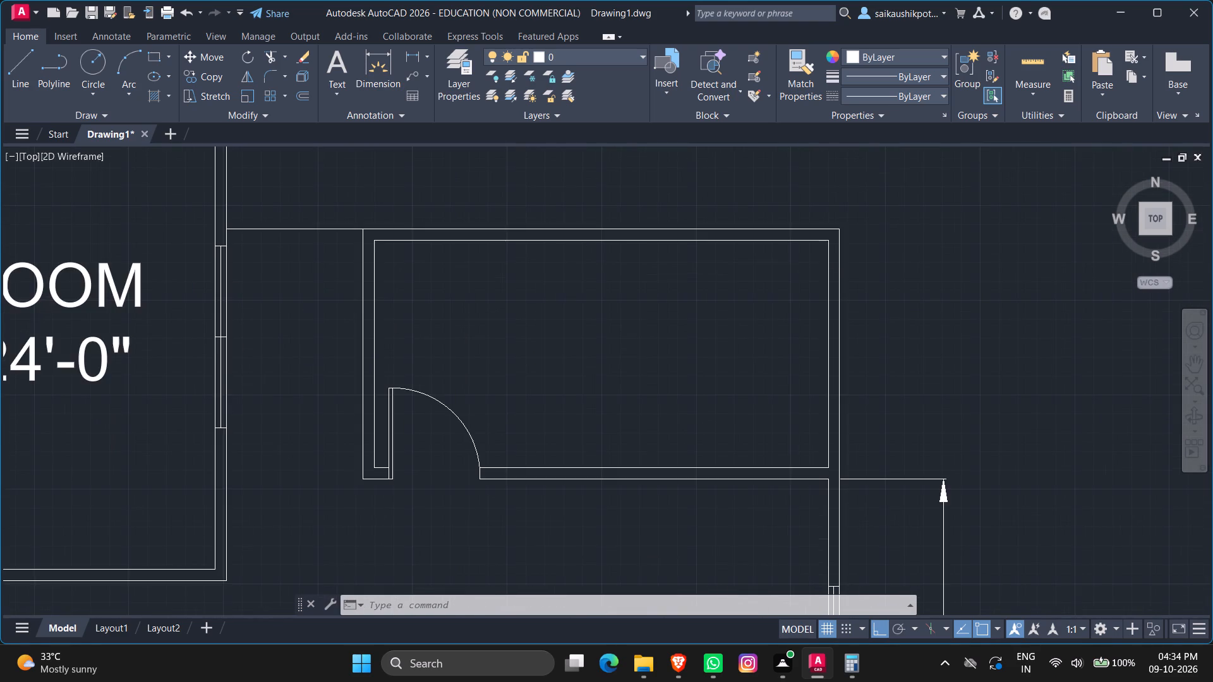
pyautogui.press('Escape')
pyautogui.press('Escape')
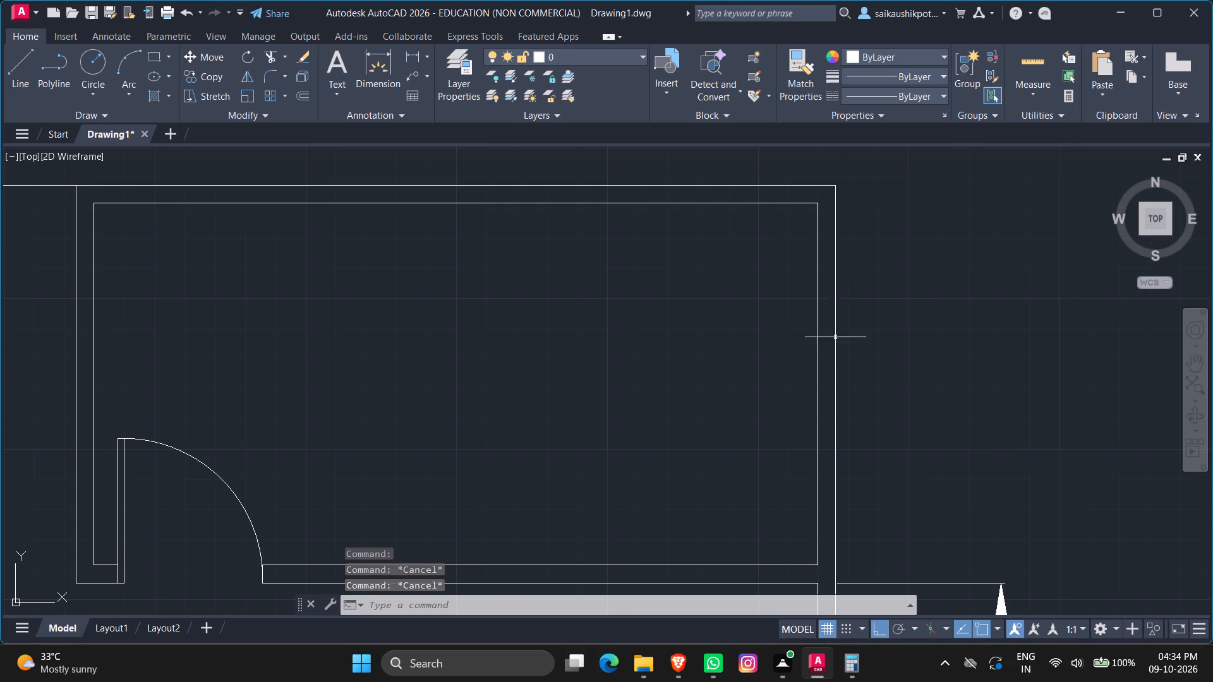
pyautogui.scroll(-1, 837, 352)
pyautogui.press('Escape')
pyautogui.press('Escape')
pyautogui.press('Escape')
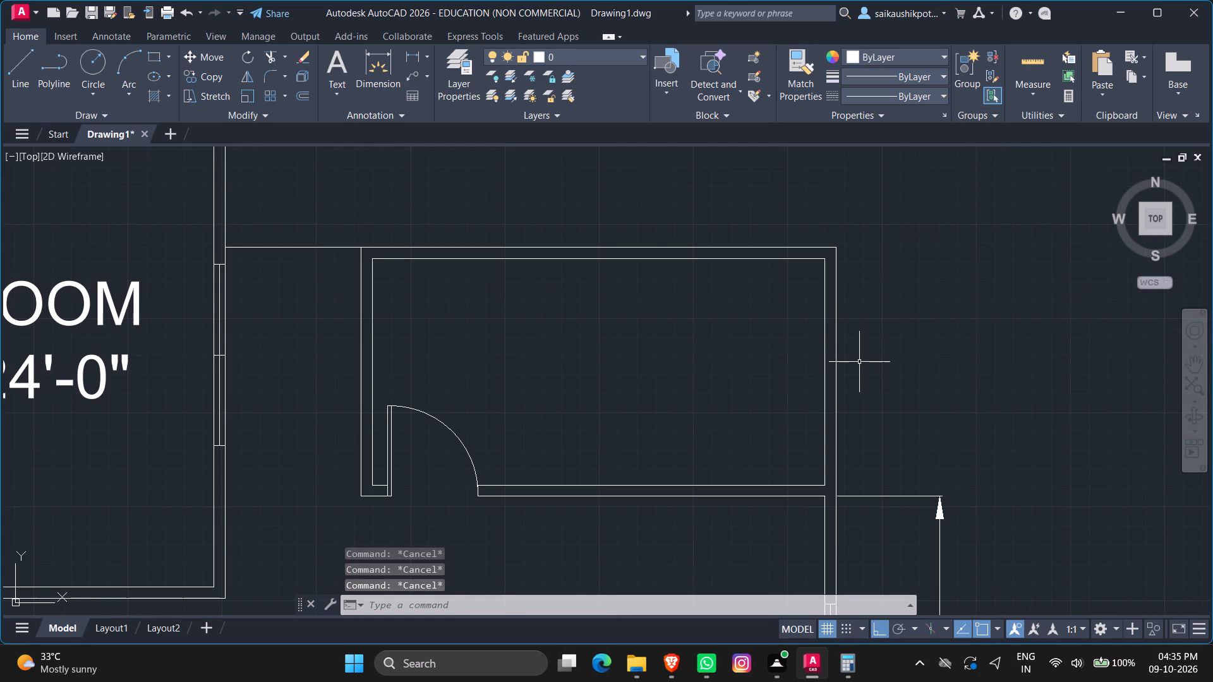
pyautogui.press('l')
pyautogui.press('Return')
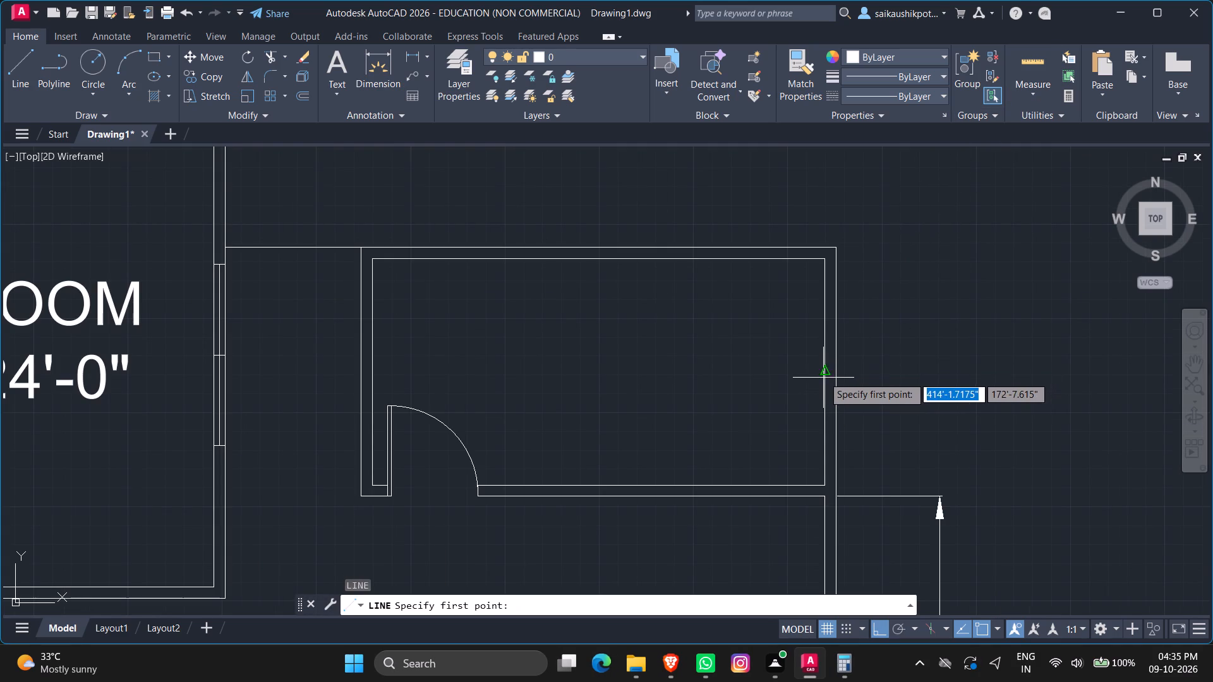
pyautogui.click(823, 370)
pyautogui.click(838, 372)
pyautogui.press('Escape')
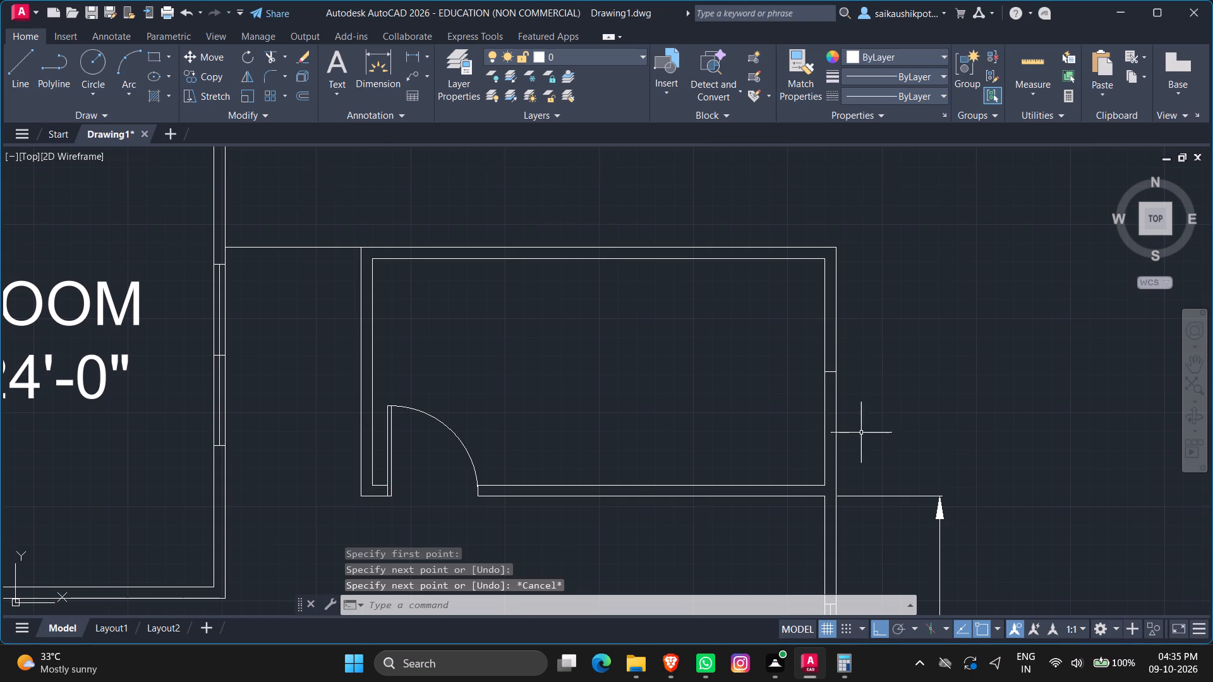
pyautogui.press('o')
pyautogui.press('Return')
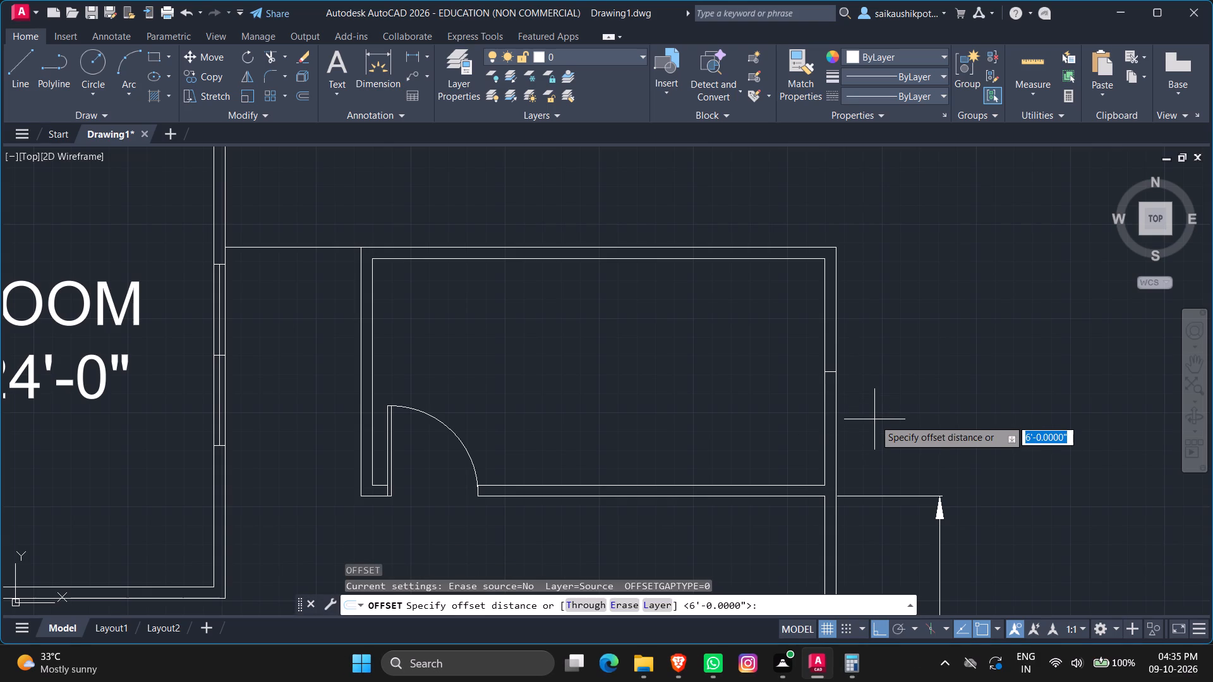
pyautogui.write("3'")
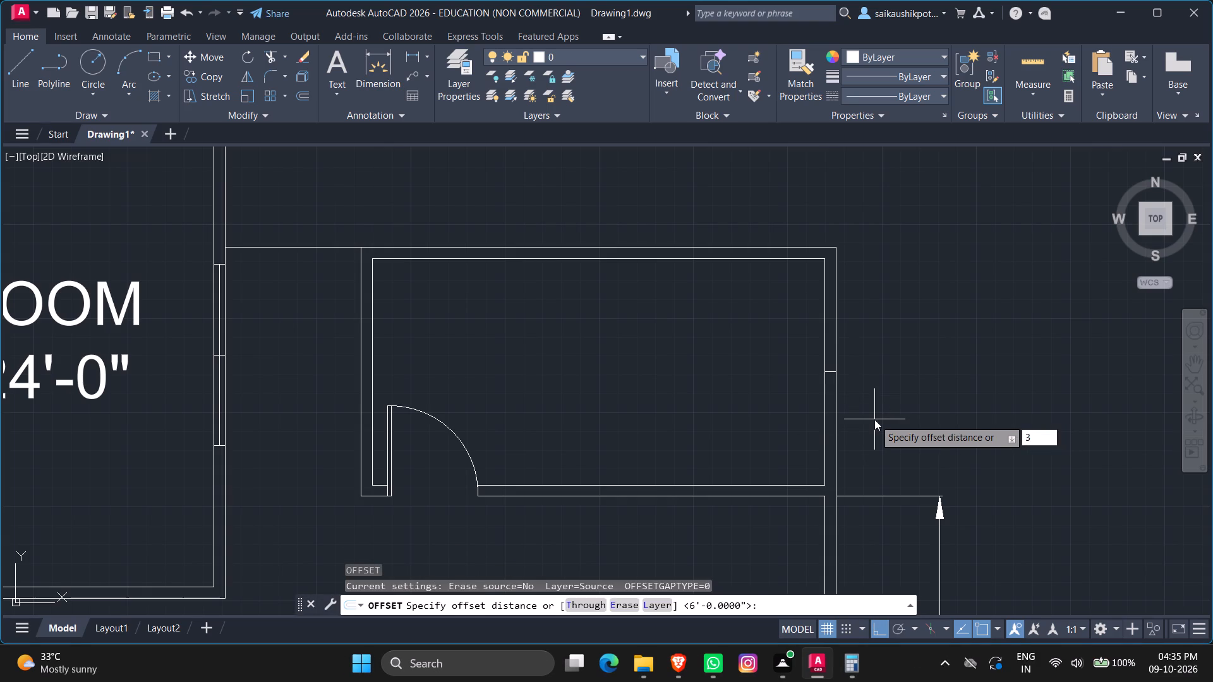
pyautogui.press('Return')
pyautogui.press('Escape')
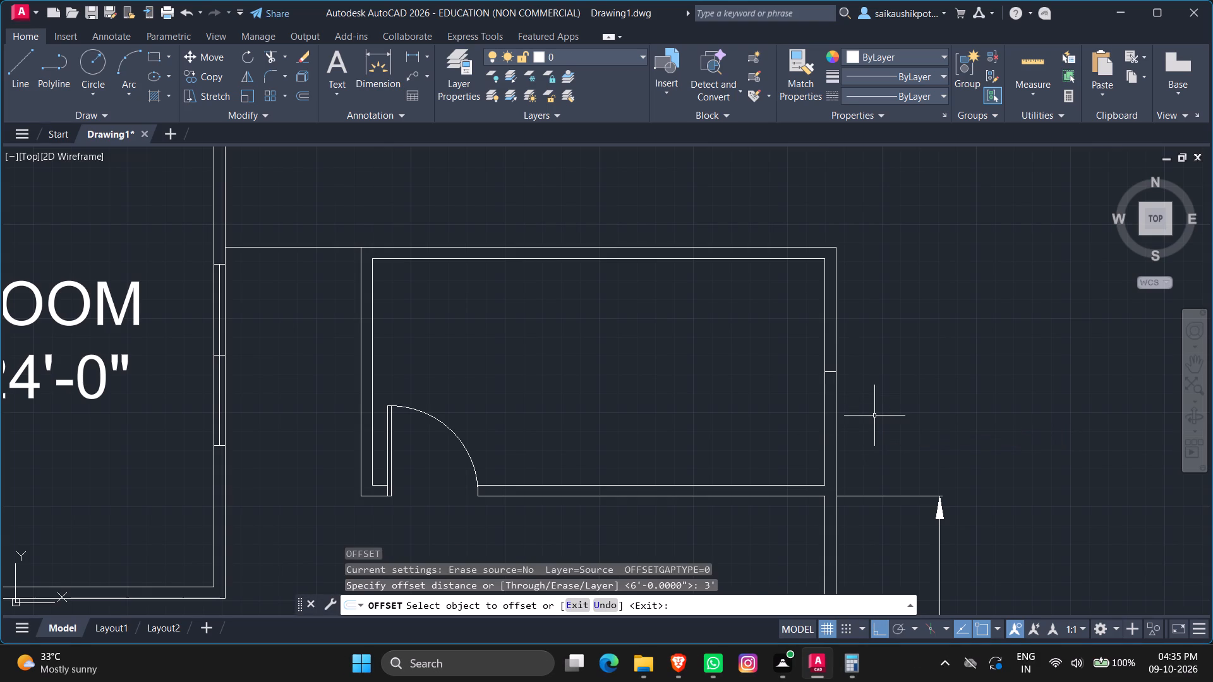
# Offset the short line across the north room's east wall by 2' to both the north and the south.
pyautogui.press('o')
pyautogui.press('Return')
pyautogui.write("2'")
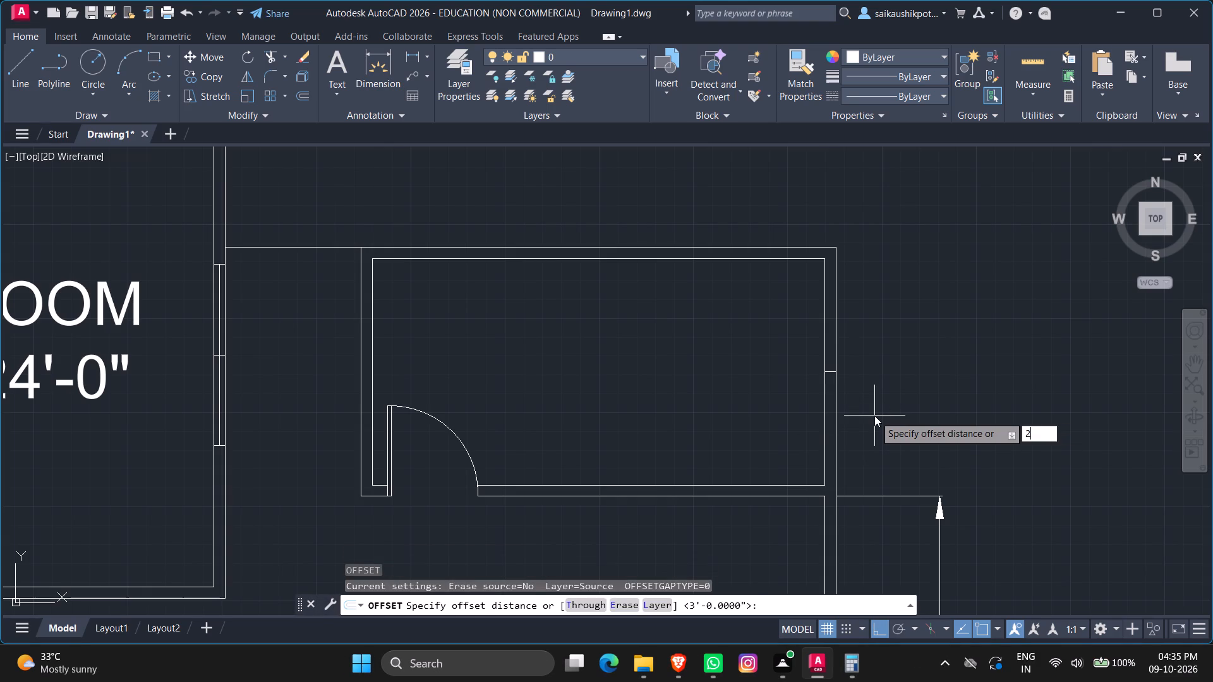
pyautogui.press('Return')
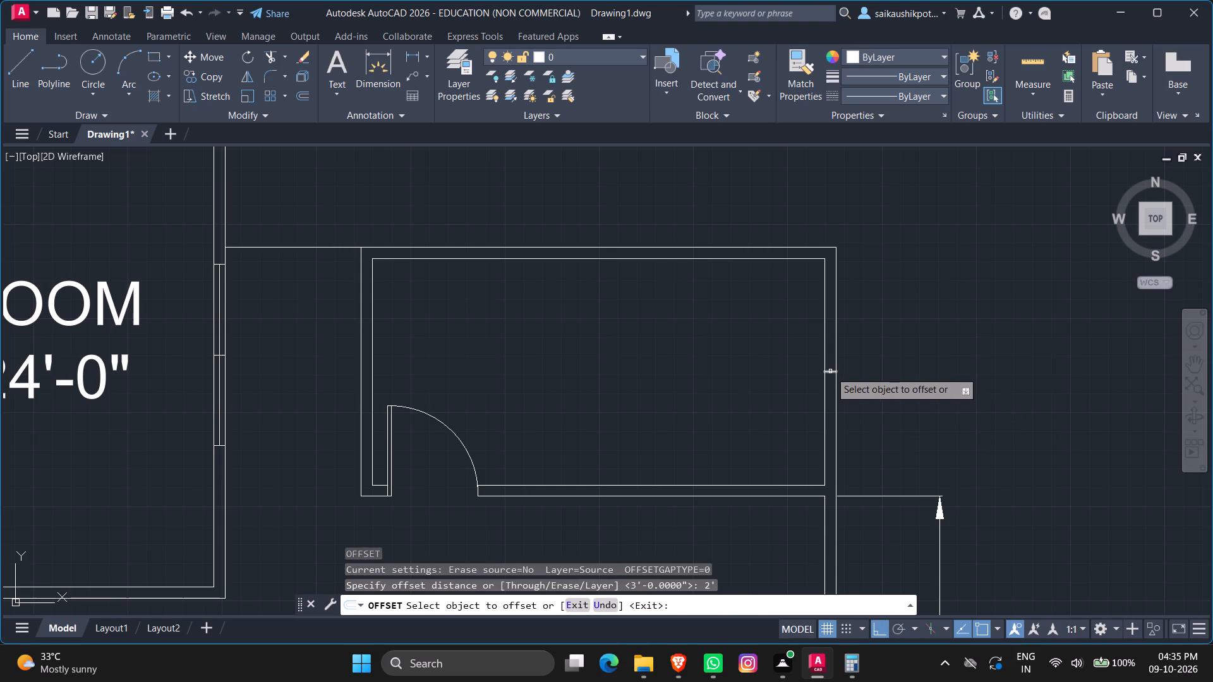
pyautogui.click(829, 370)
pyautogui.click(895, 318)
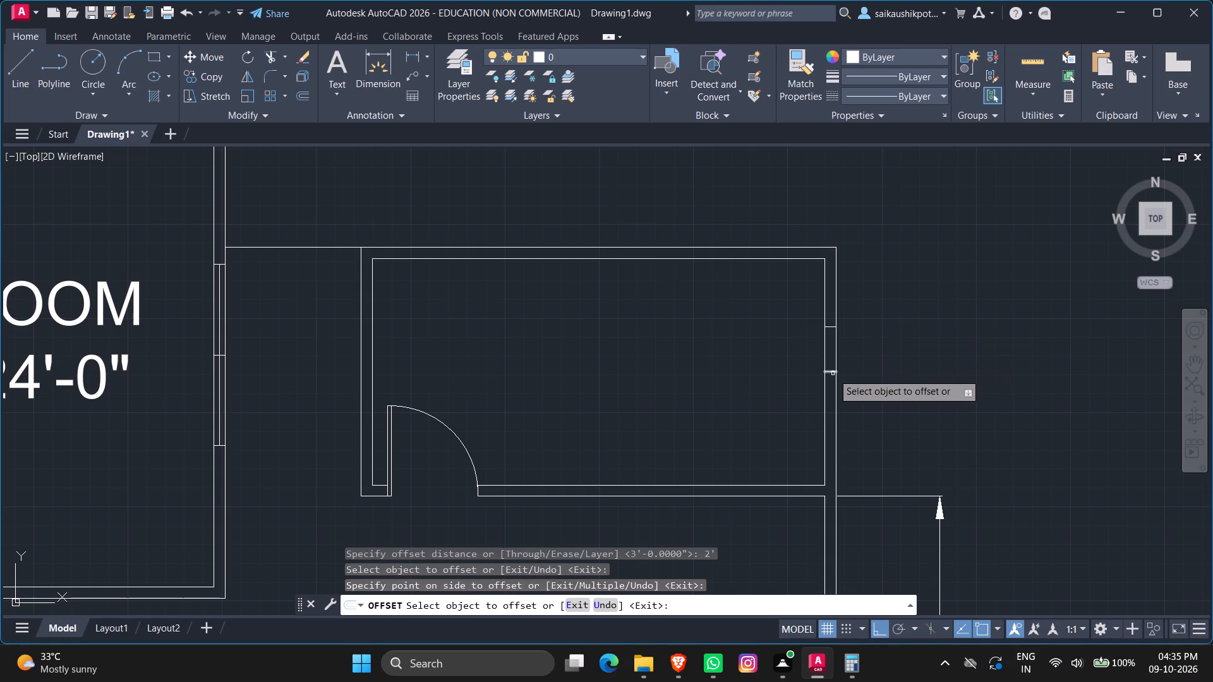
pyautogui.click(830, 372)
pyautogui.click(832, 452)
pyautogui.press('Escape')
pyautogui.press('Escape')
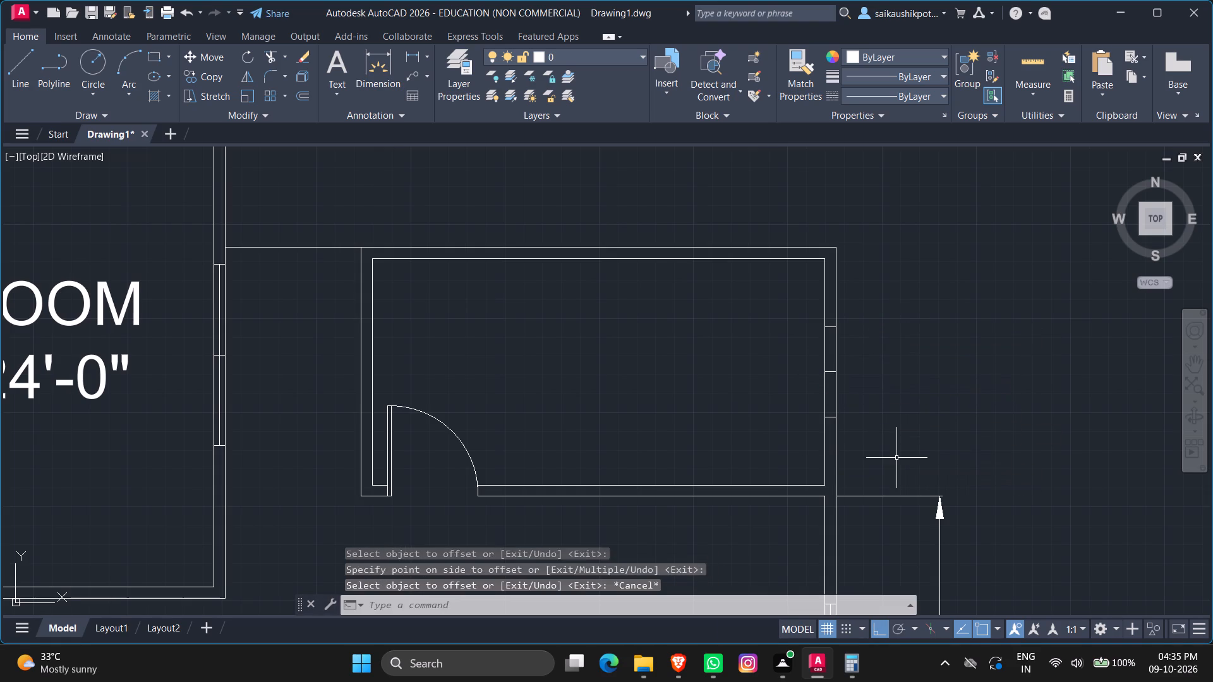
pyautogui.press('Escape')
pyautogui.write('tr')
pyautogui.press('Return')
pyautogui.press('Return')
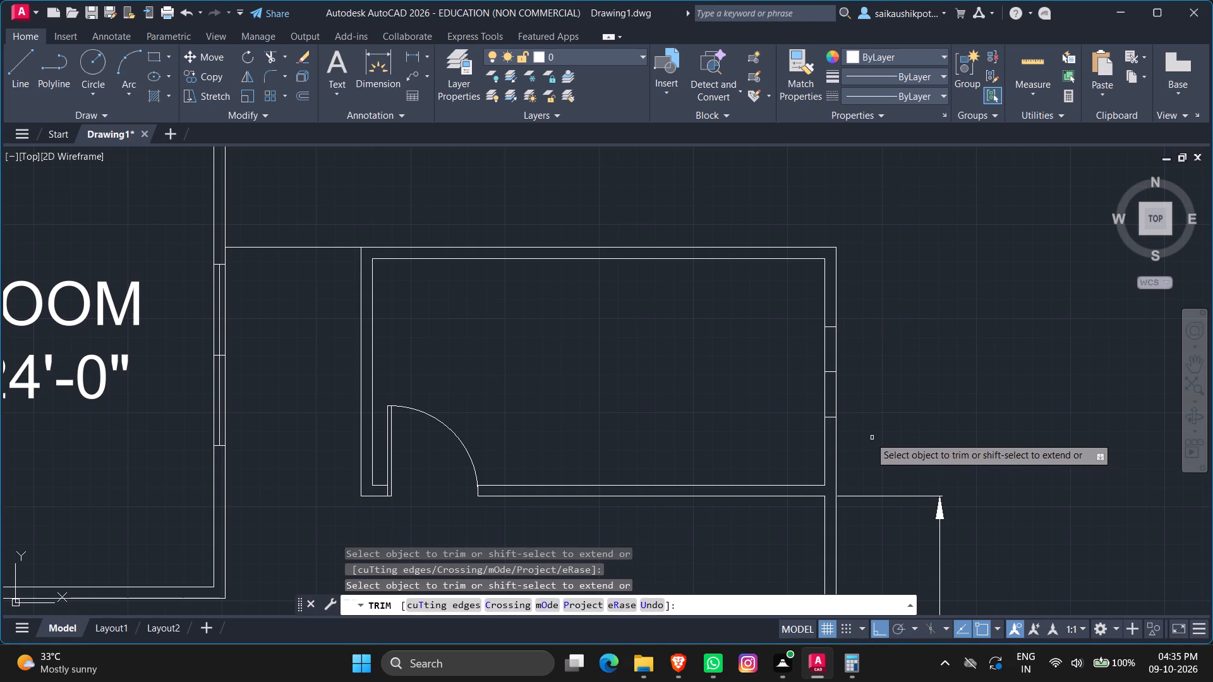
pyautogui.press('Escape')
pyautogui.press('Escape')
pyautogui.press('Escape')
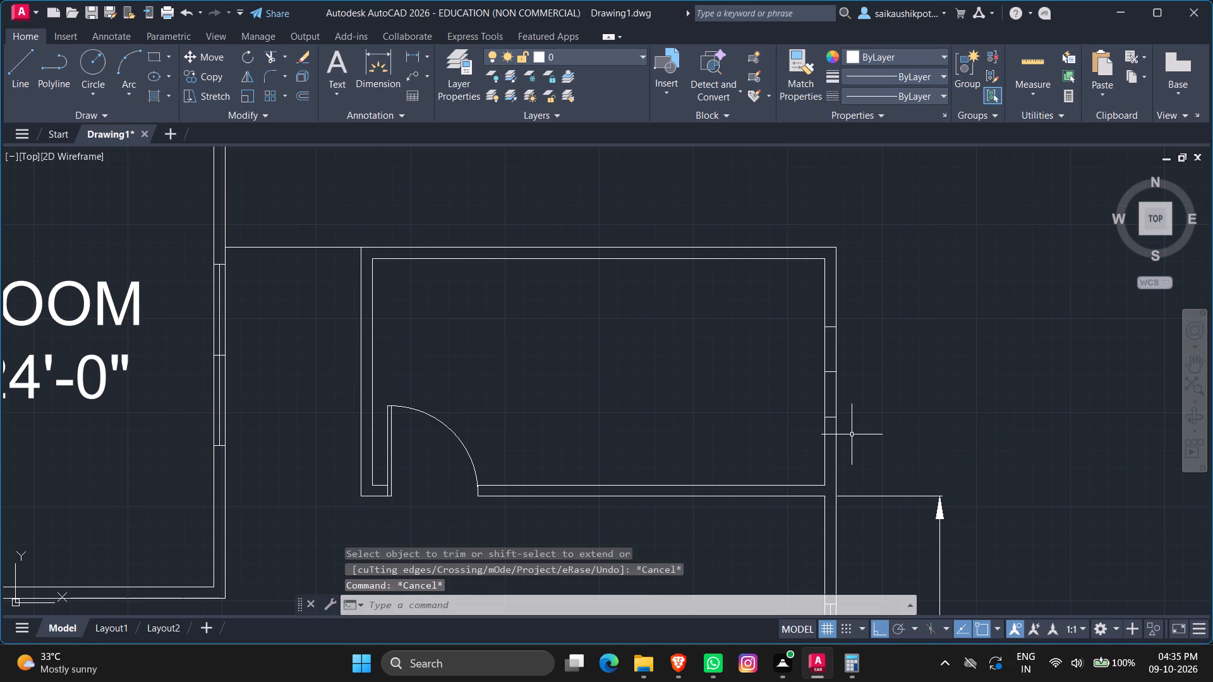
# Draw a vertical line up the middle of the north room's east wall, from the southern window mark to the northern one.
pyautogui.press('l')
pyautogui.press('Return')
pyautogui.scroll(1, 828, 410)
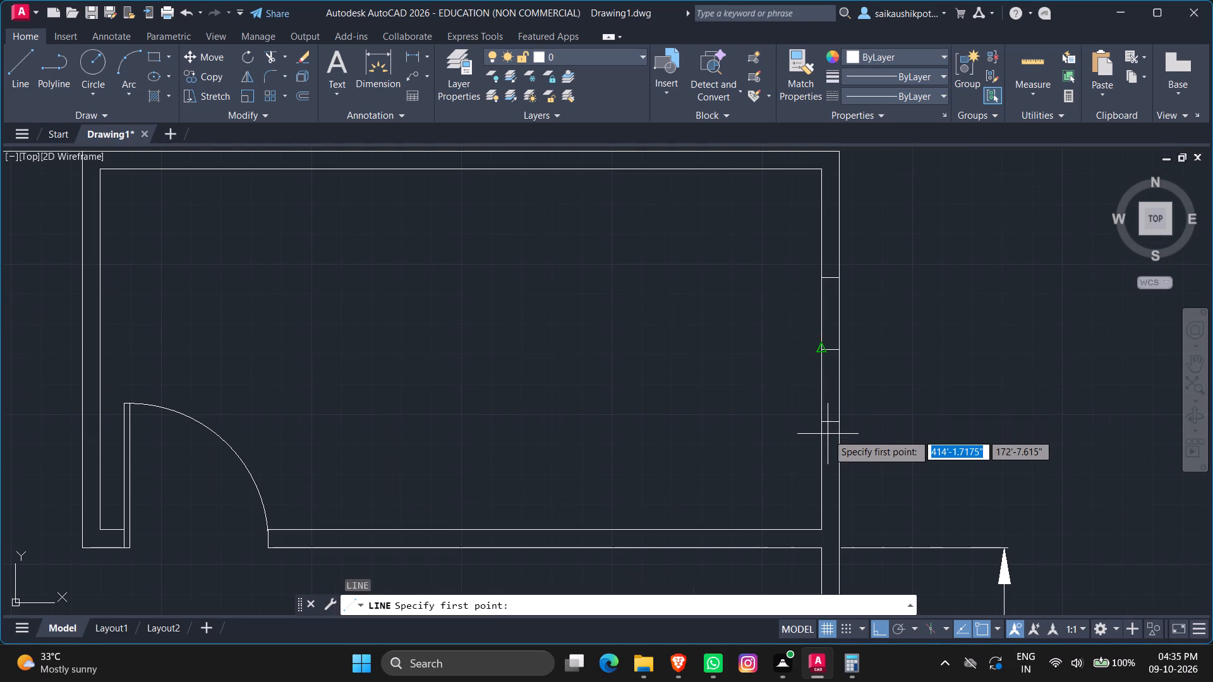
pyautogui.click(833, 417)
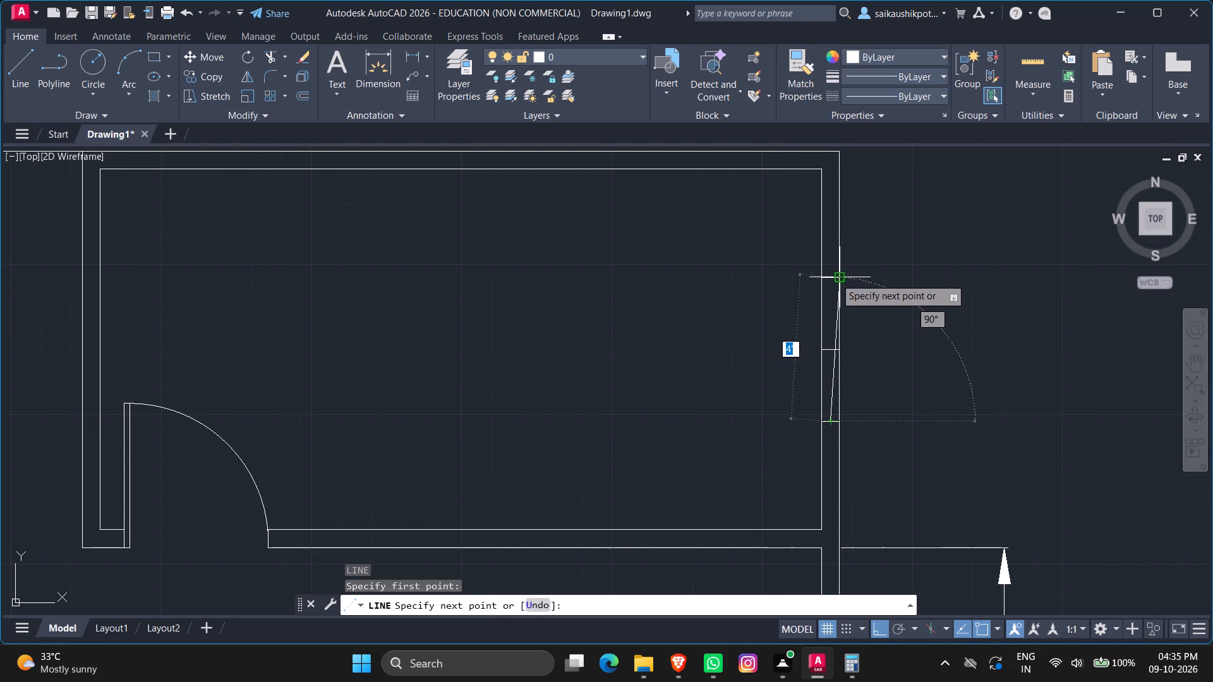
pyautogui.scroll(2, 824, 278)
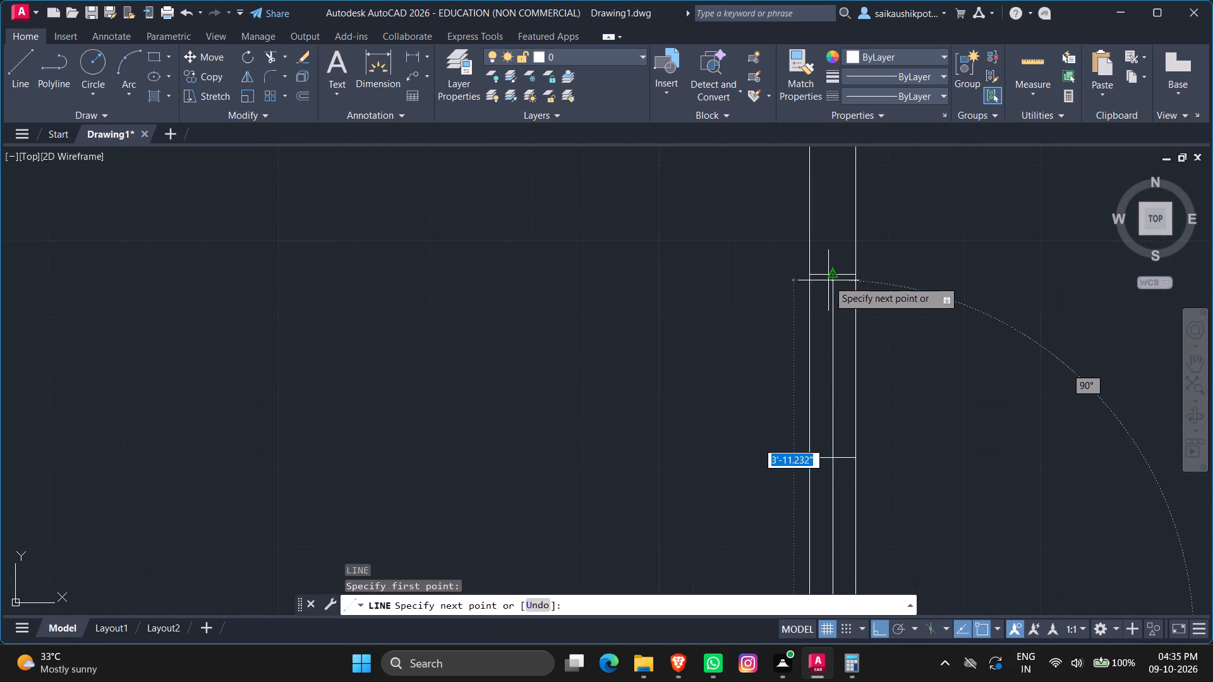
pyautogui.click(834, 276)
pyautogui.press('Escape')
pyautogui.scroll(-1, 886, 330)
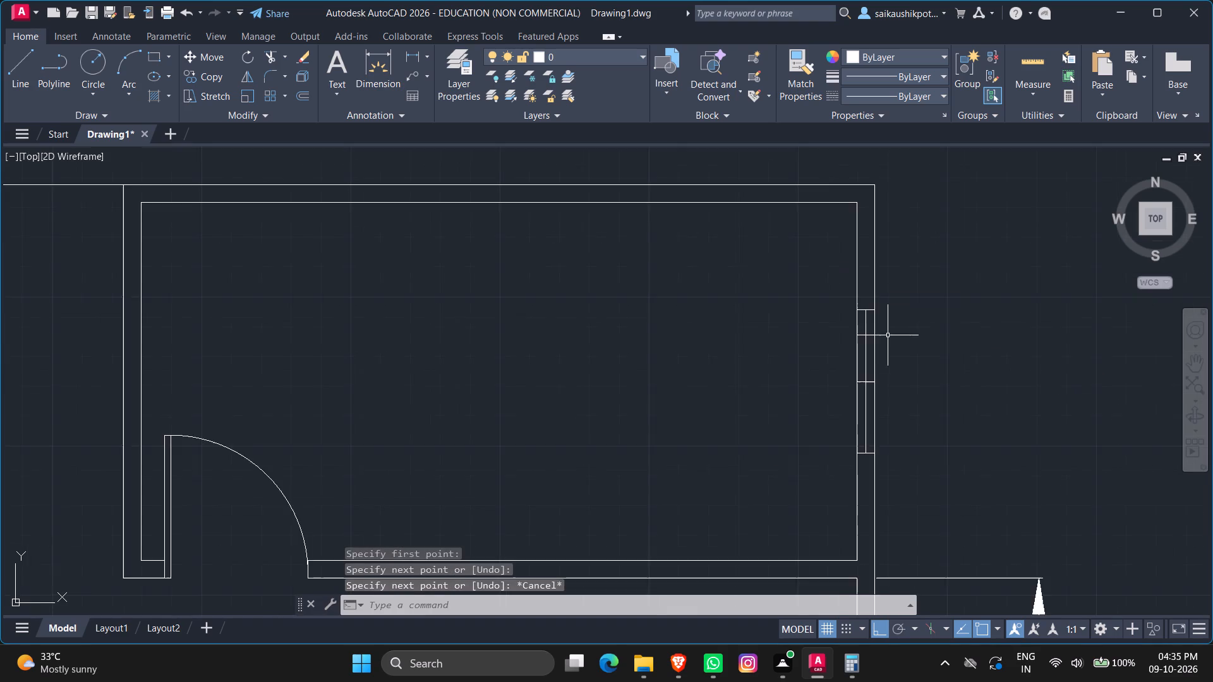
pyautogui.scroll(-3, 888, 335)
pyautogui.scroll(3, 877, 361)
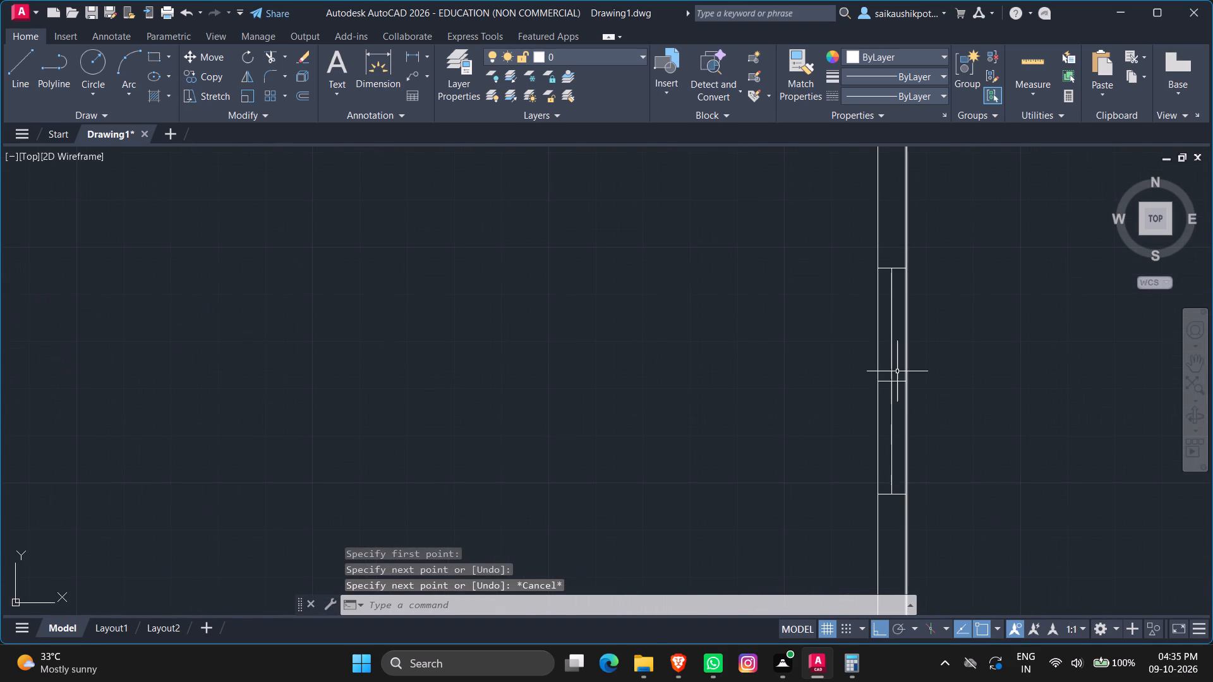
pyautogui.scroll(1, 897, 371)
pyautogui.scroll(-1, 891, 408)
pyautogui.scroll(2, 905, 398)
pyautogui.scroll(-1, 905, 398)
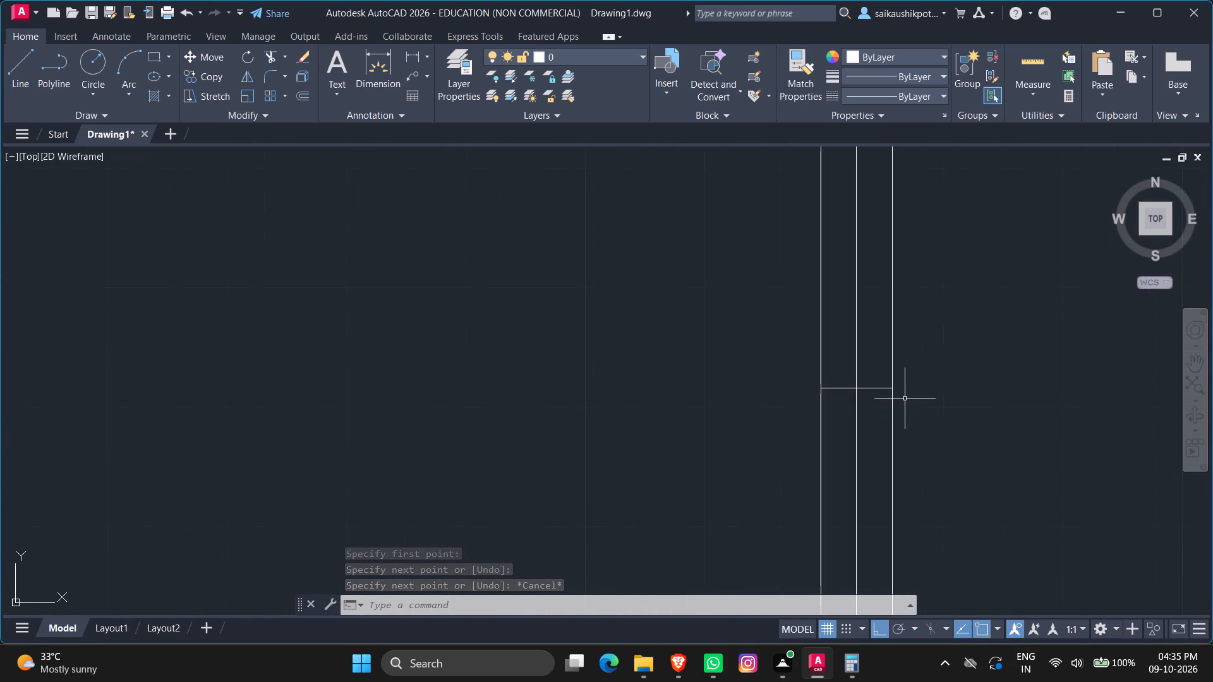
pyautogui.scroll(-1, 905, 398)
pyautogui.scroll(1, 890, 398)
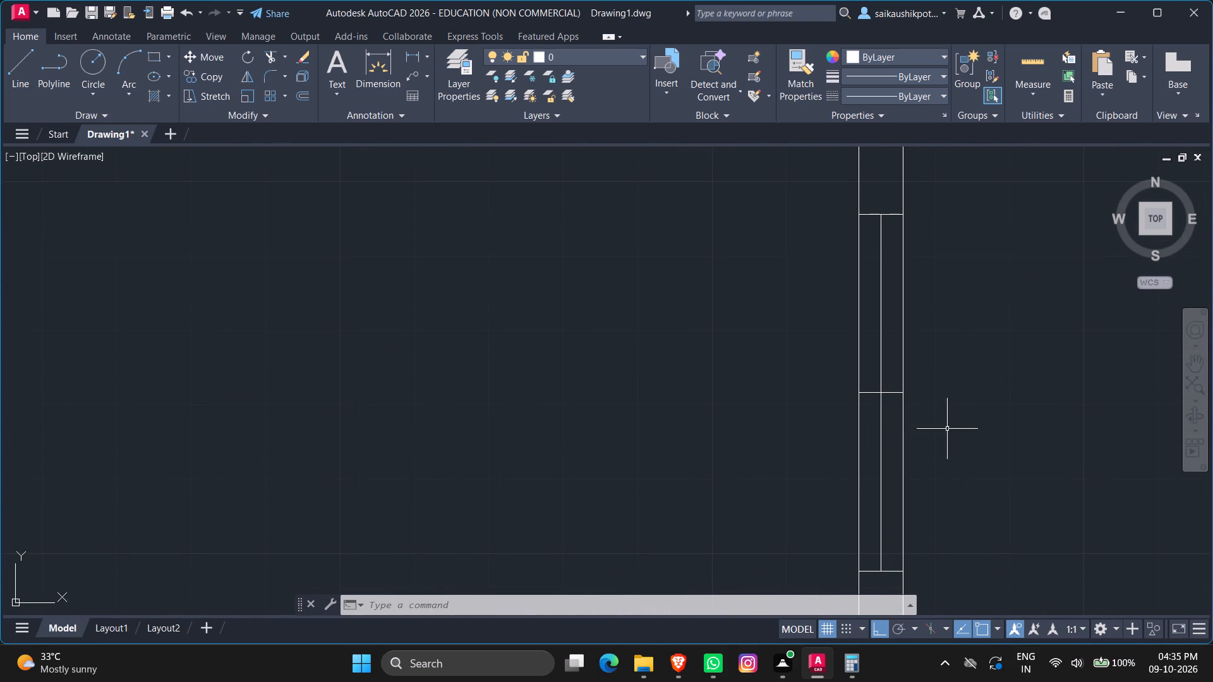
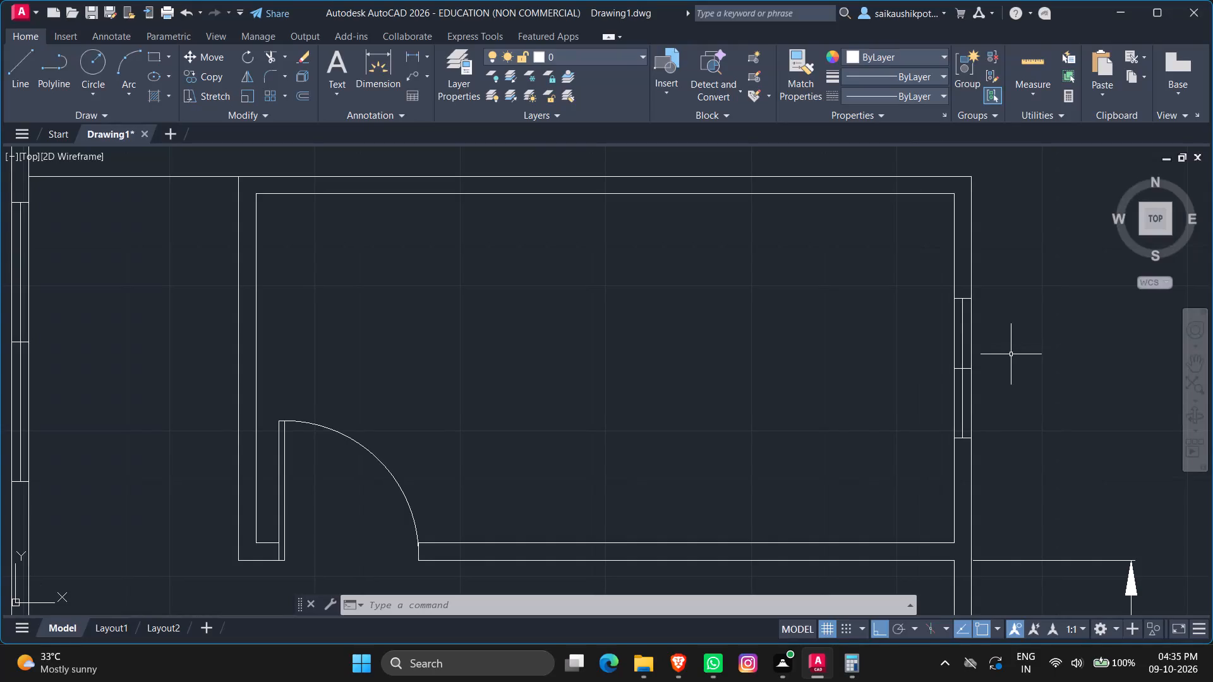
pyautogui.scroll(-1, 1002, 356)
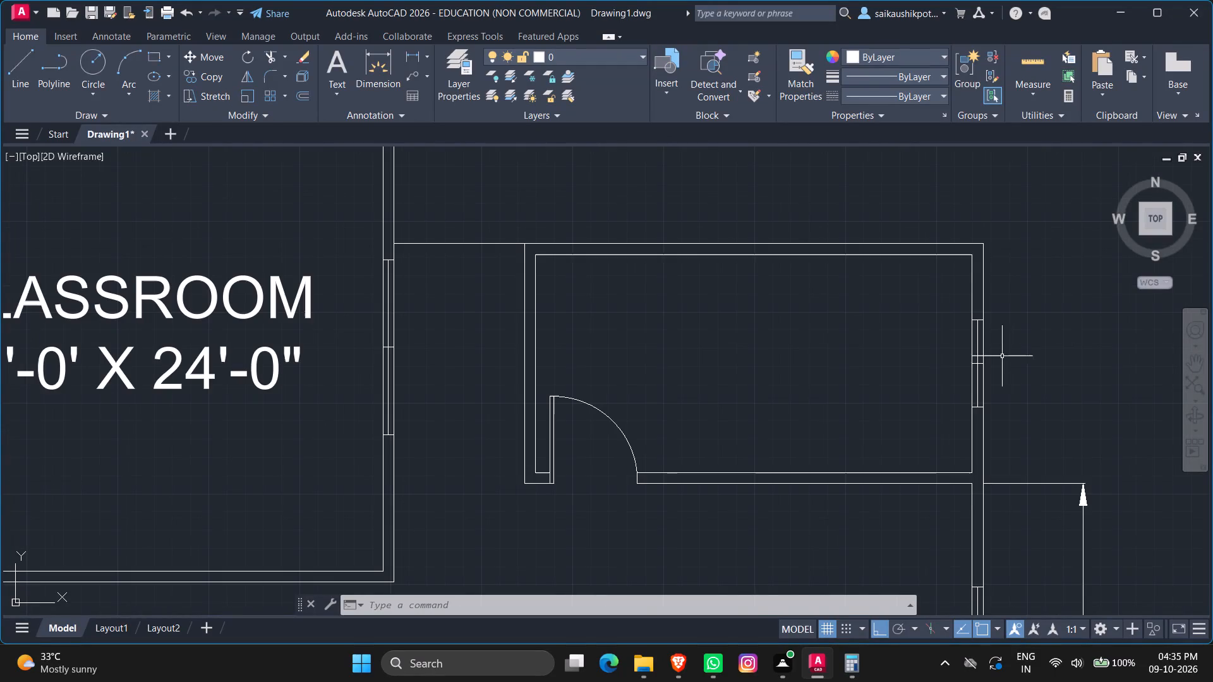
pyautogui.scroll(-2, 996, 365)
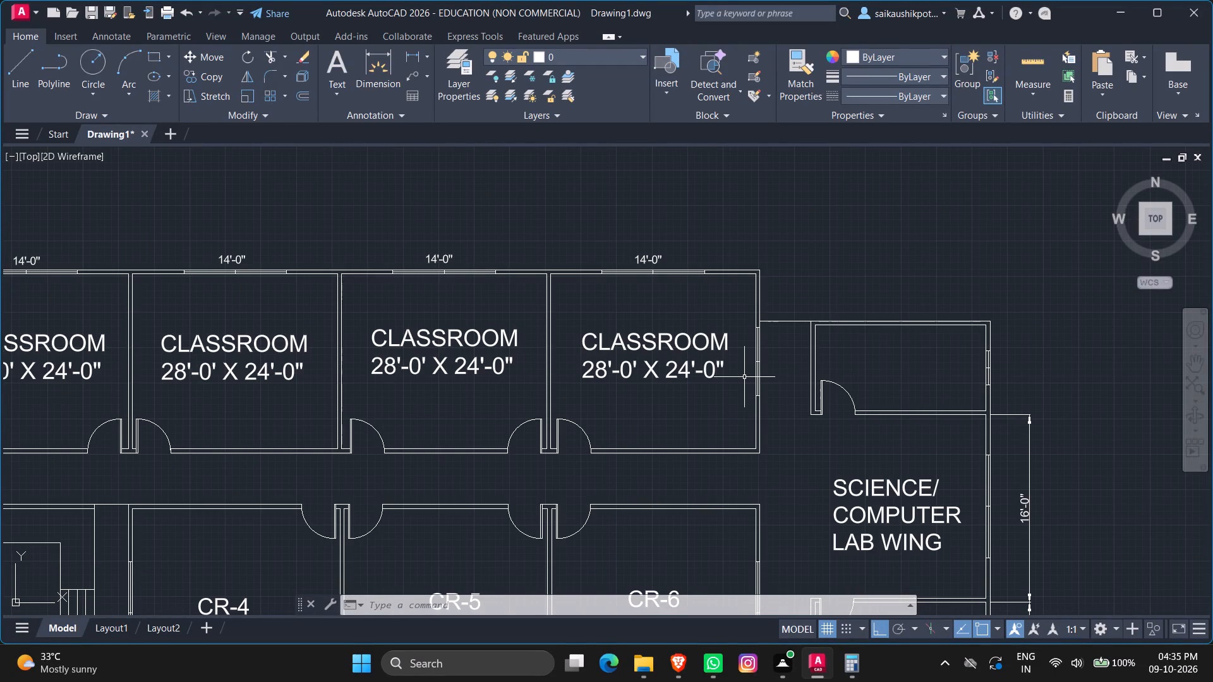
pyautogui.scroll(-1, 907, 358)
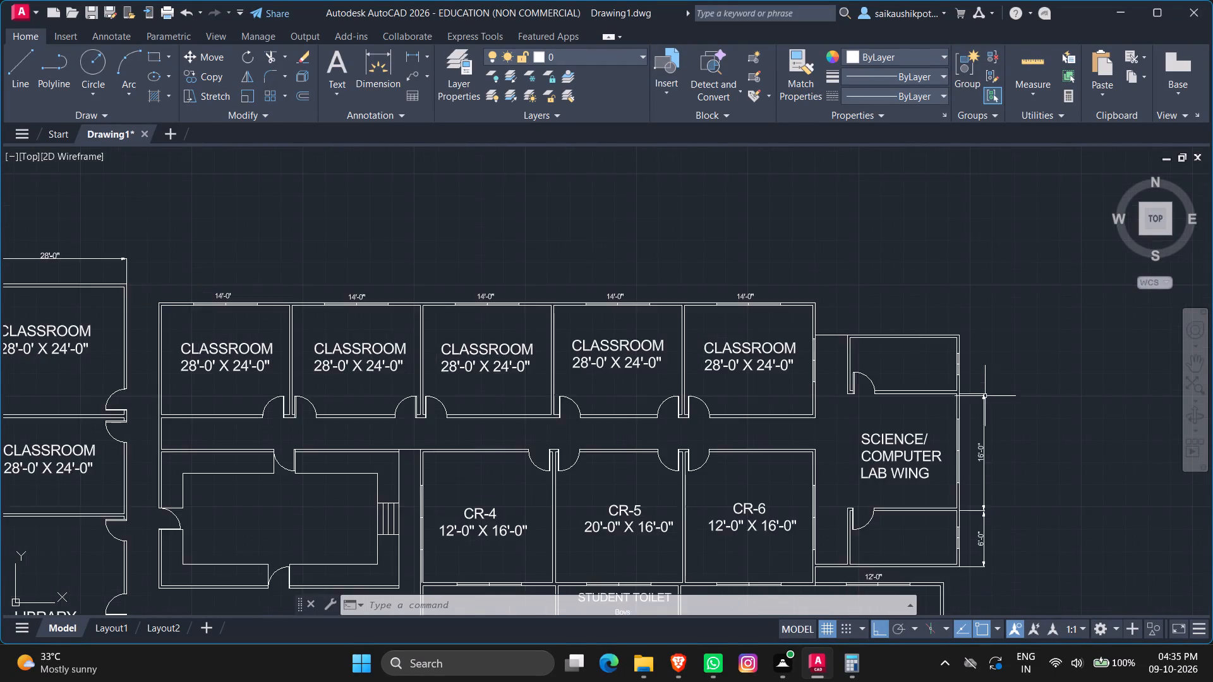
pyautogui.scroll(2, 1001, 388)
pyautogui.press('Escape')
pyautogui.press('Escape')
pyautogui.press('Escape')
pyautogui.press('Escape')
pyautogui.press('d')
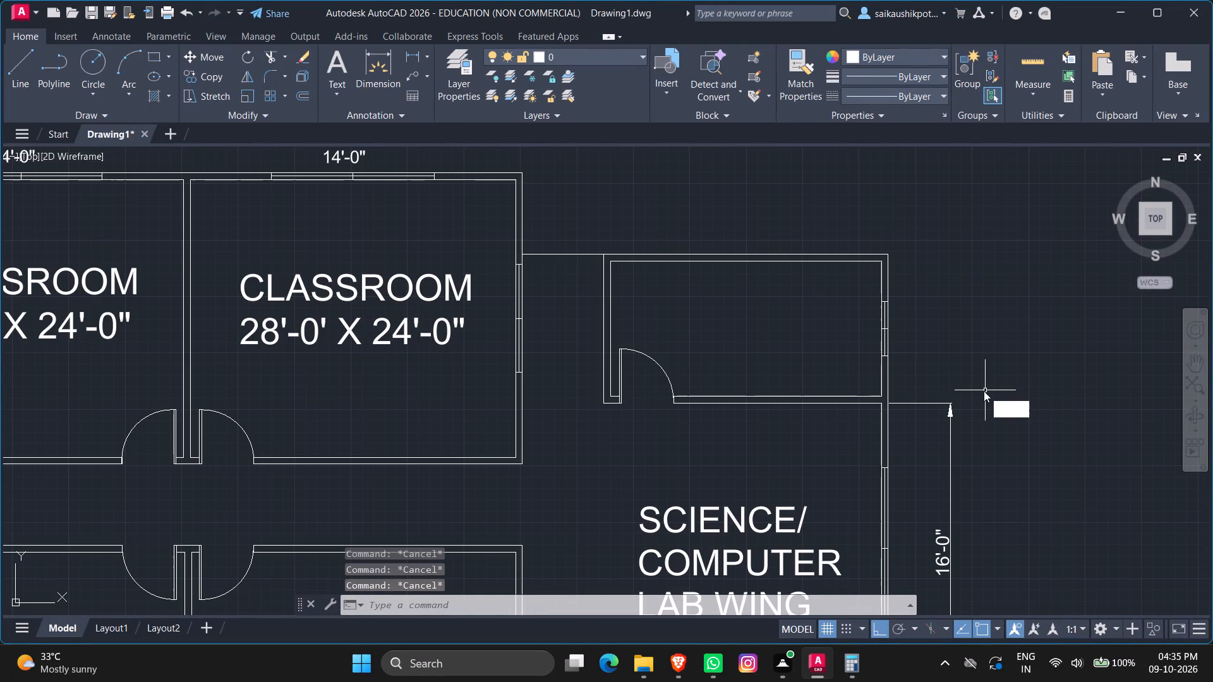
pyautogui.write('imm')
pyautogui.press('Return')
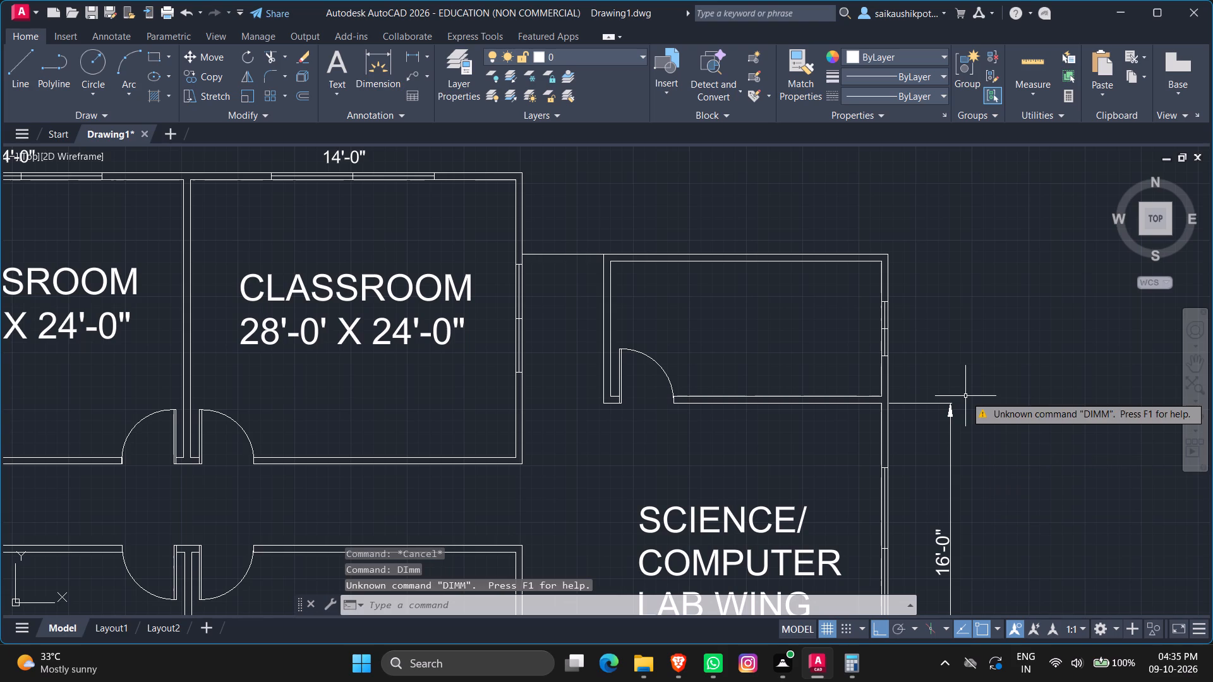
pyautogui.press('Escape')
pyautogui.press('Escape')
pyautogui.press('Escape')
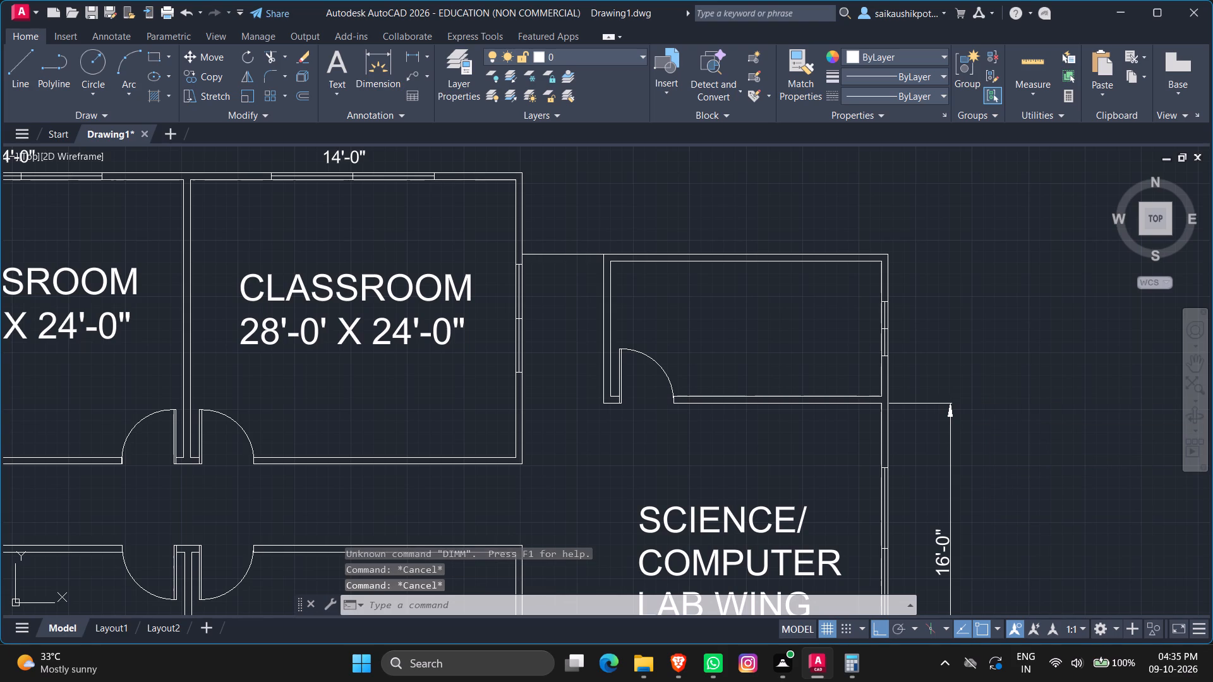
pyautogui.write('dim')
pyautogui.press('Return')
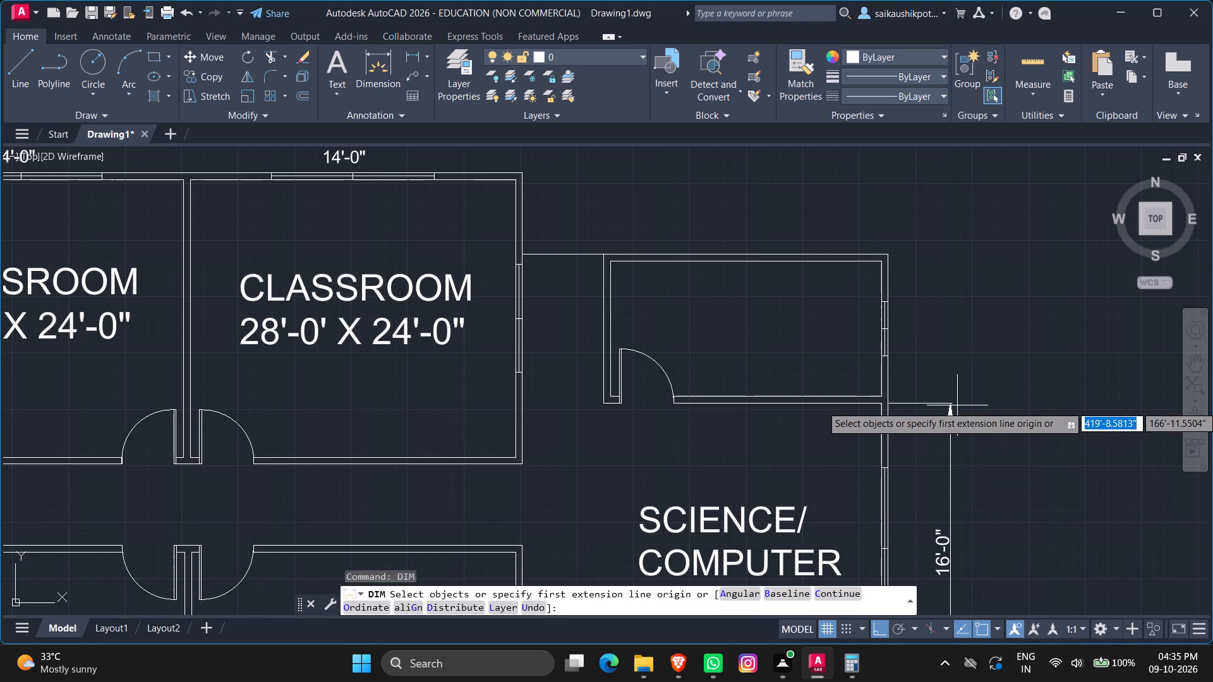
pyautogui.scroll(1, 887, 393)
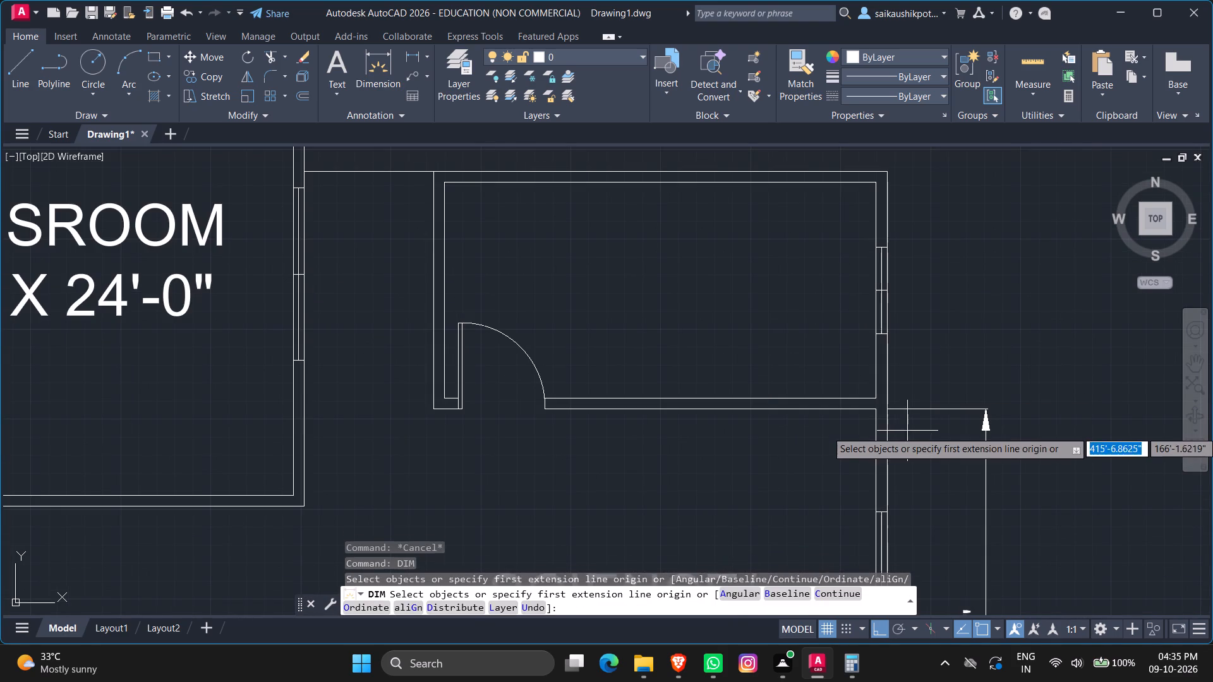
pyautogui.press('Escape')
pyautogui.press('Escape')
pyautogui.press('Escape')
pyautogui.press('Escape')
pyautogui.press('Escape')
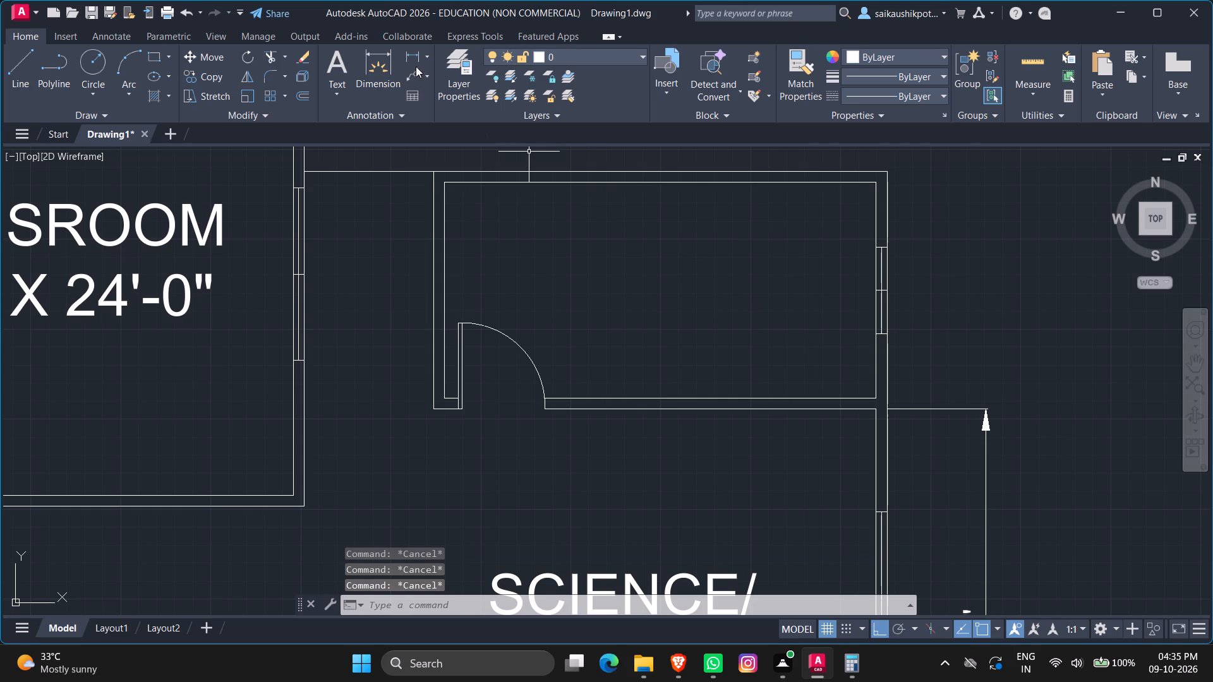
# Add a vertical linear dimension along the lab wing north room's east wall, in line with the existing 16'-0" dimension.
pyautogui.click(413, 60)
pyautogui.scroll(2, 871, 404)
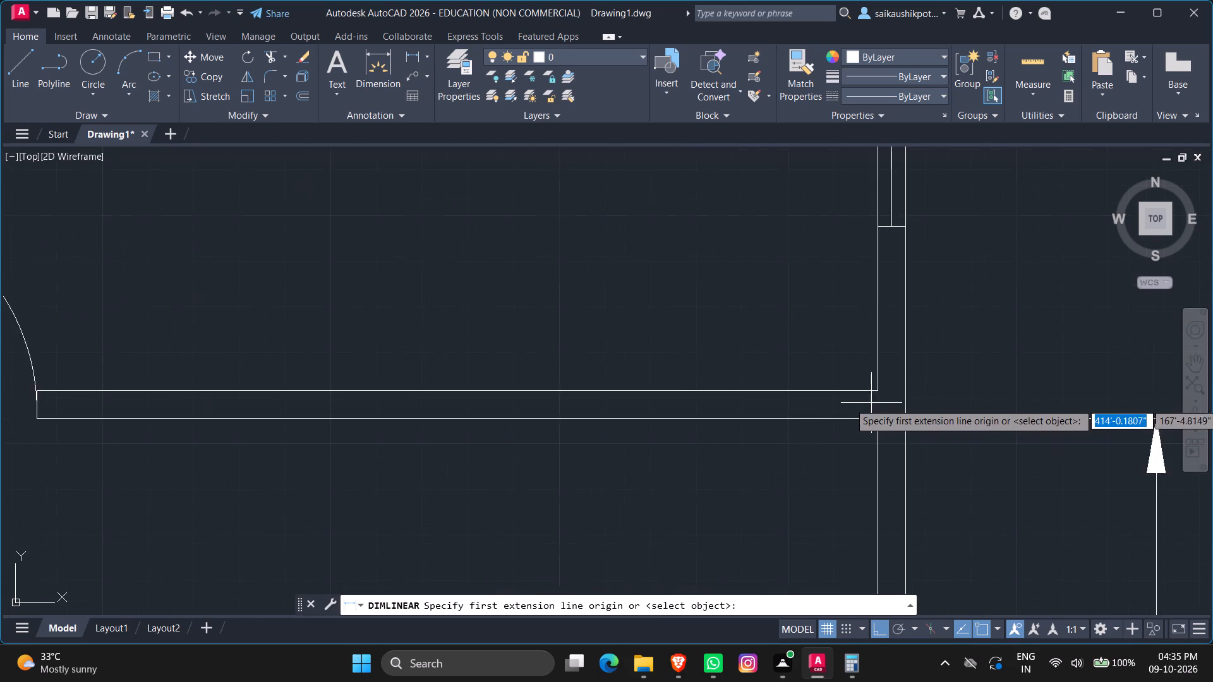
pyautogui.scroll(1, 871, 403)
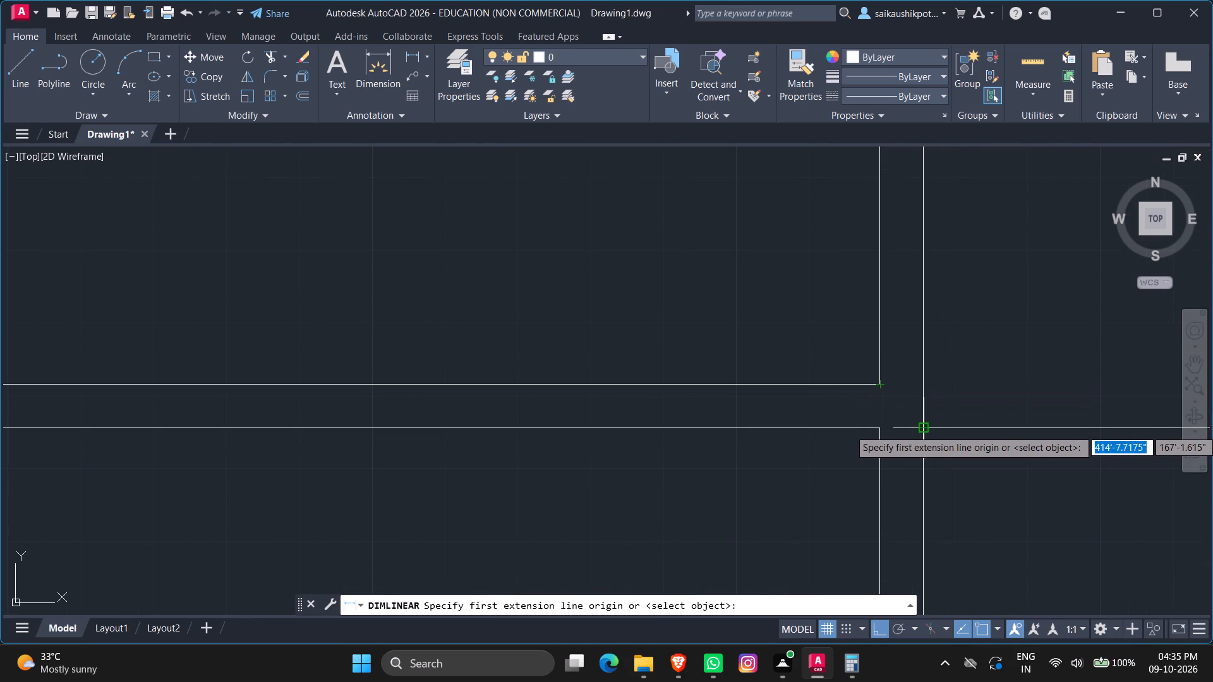
pyautogui.click(924, 429)
pyautogui.scroll(-1, 879, 474)
pyautogui.scroll(-2, 940, 430)
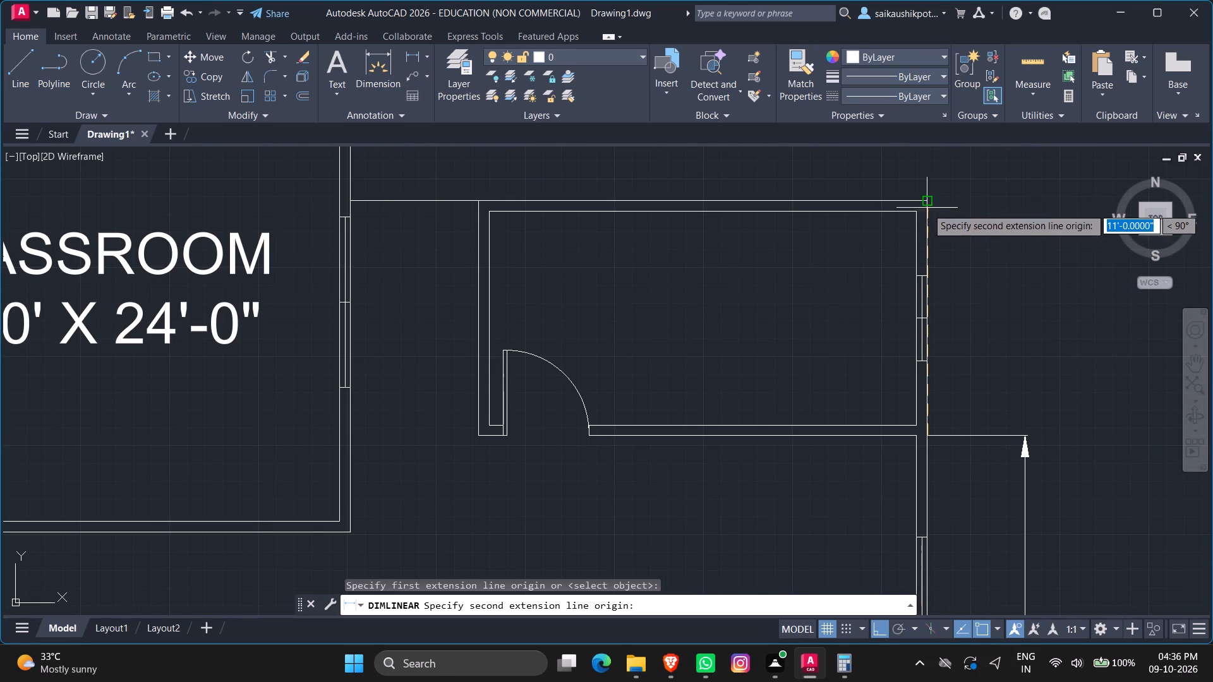
pyautogui.moveTo(924, 202); pyautogui.dragTo(957, 208)
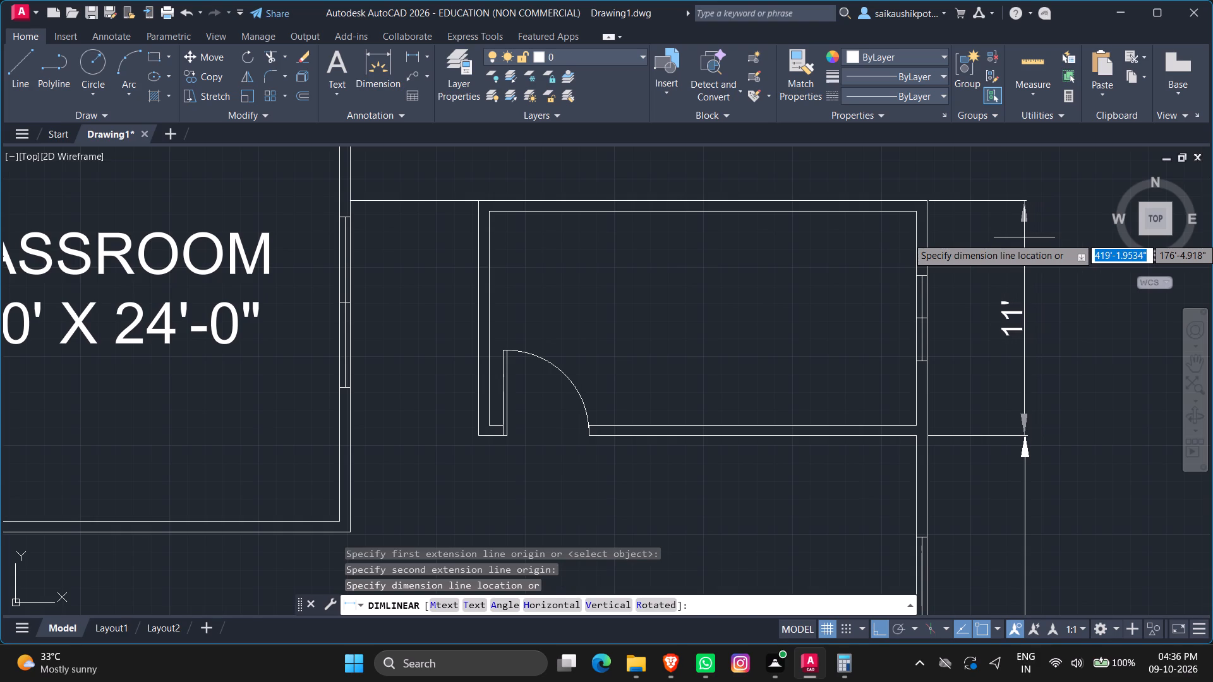
pyautogui.click(1024, 237)
pyautogui.press('Escape')
pyautogui.press('Escape')
# Override the text of the north room's east wall dimension with 8'-0".
pyautogui.doubleClick(1003, 320)
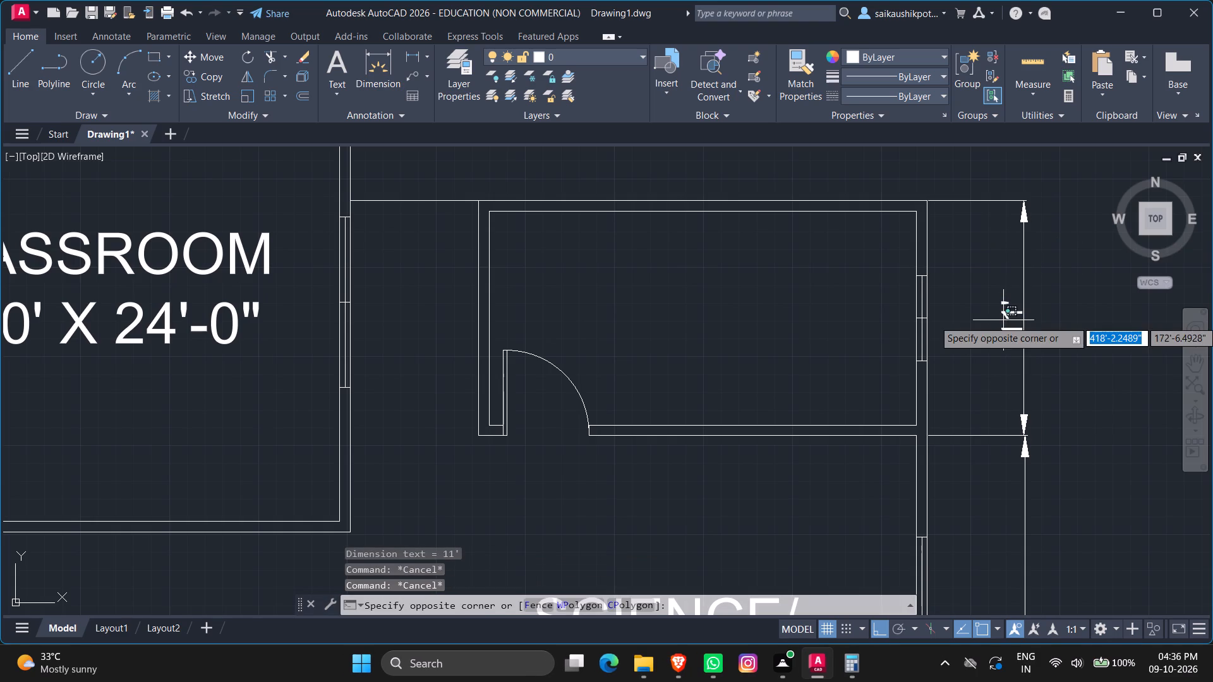
pyautogui.tripleClick(1008, 316)
pyautogui.click(1008, 316)
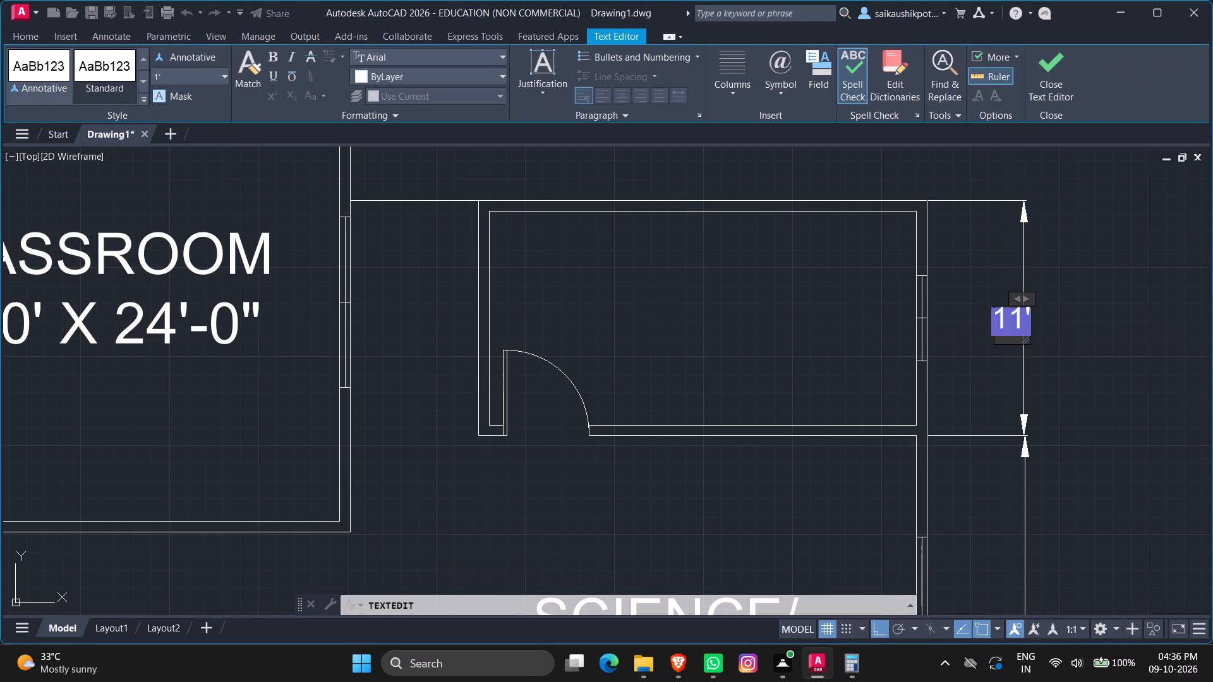
pyautogui.press('End')
pyautogui.press('BackSpace')
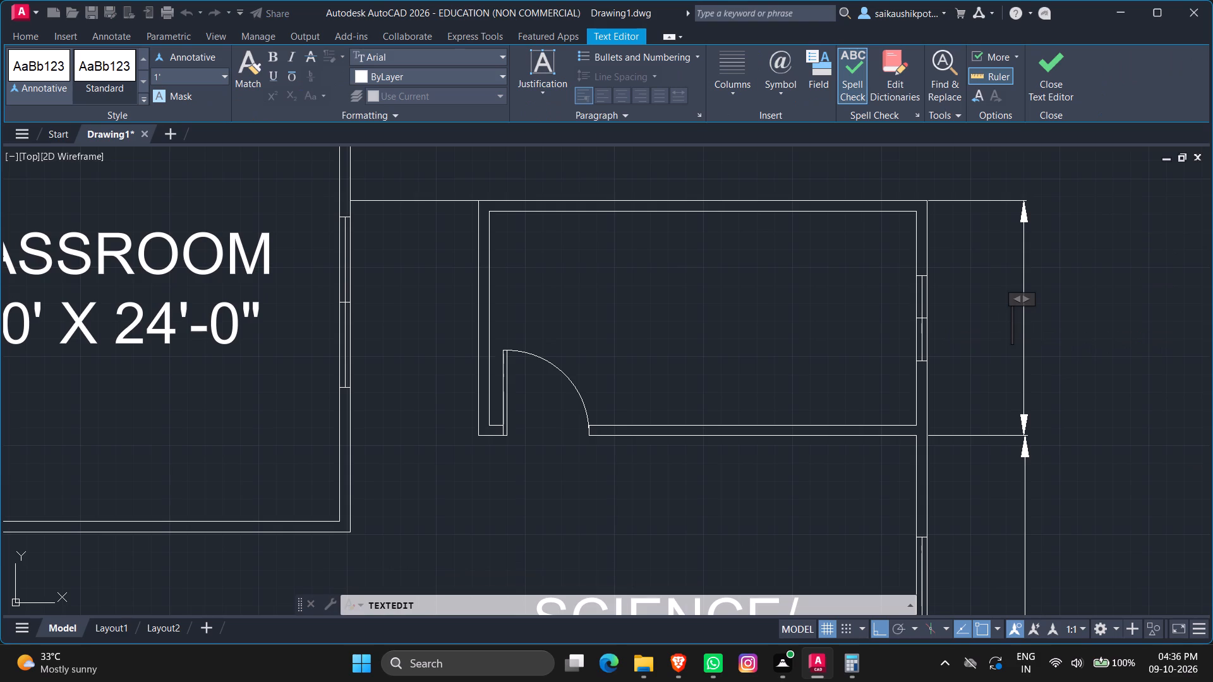
pyautogui.press('8')
pyautogui.write('\'-0"')
pyautogui.press('Escape')
pyautogui.press('Return')
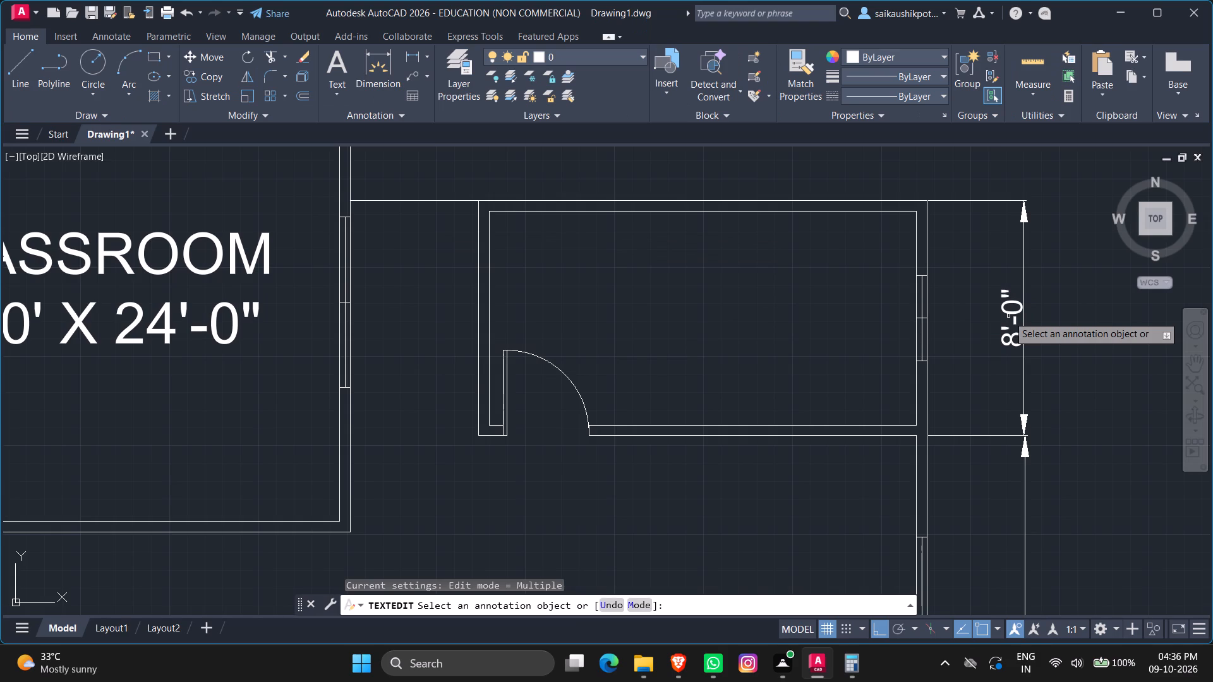
pyautogui.scroll(-1, 1009, 314)
pyautogui.press('Escape')
pyautogui.press('Escape')
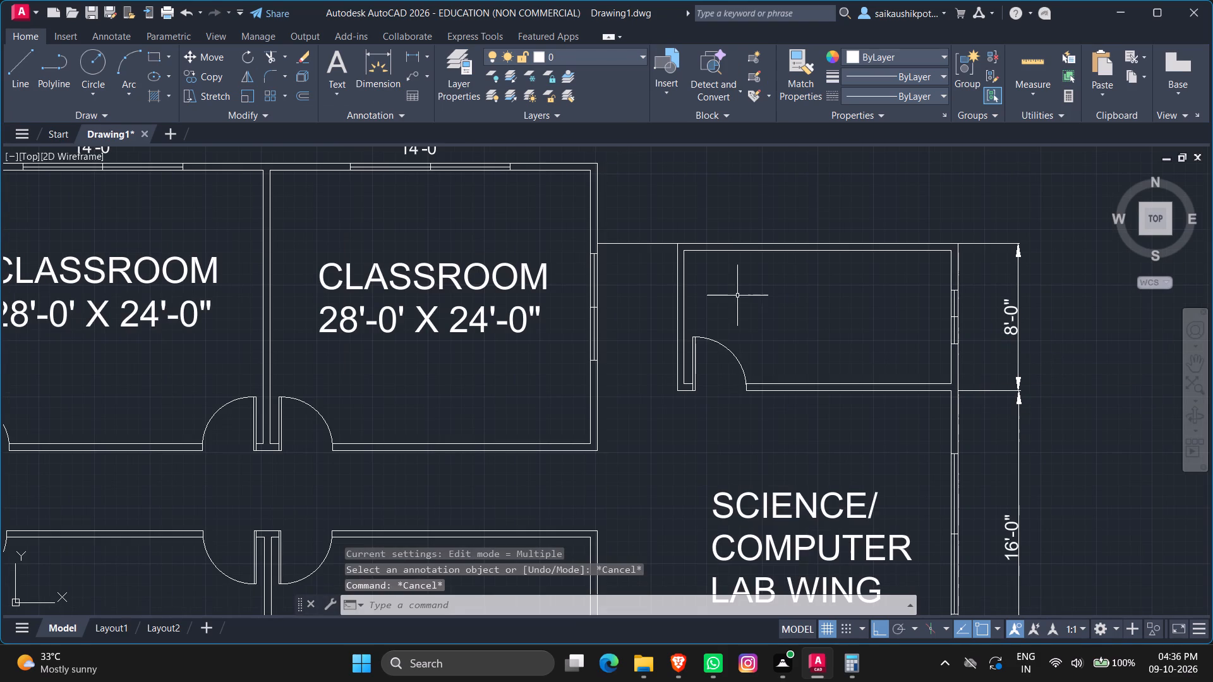
# Add a horizontal linear dimension between the easternmost classroom's east wall and the lab wing north room's west wall, just below the connecting line.
pyautogui.scroll(-1, 732, 332)
pyautogui.scroll(1, 649, 288)
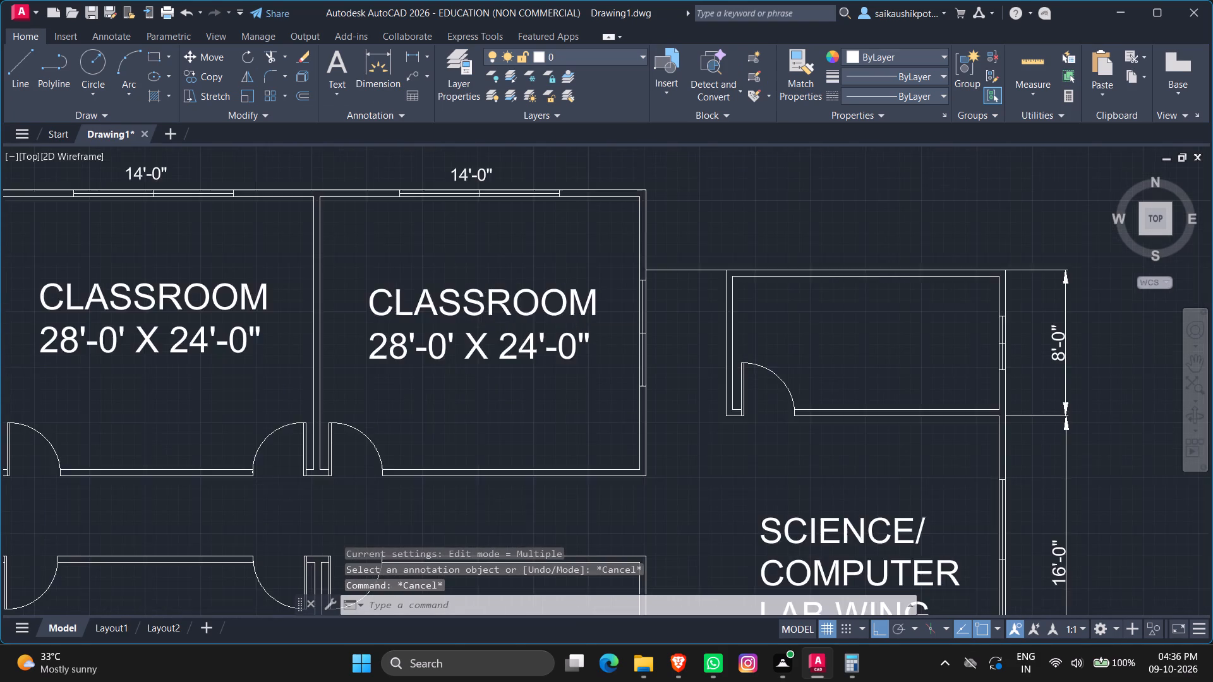
pyautogui.scroll(2, 649, 288)
pyautogui.press('Escape')
pyautogui.press('Escape')
pyautogui.press('Escape')
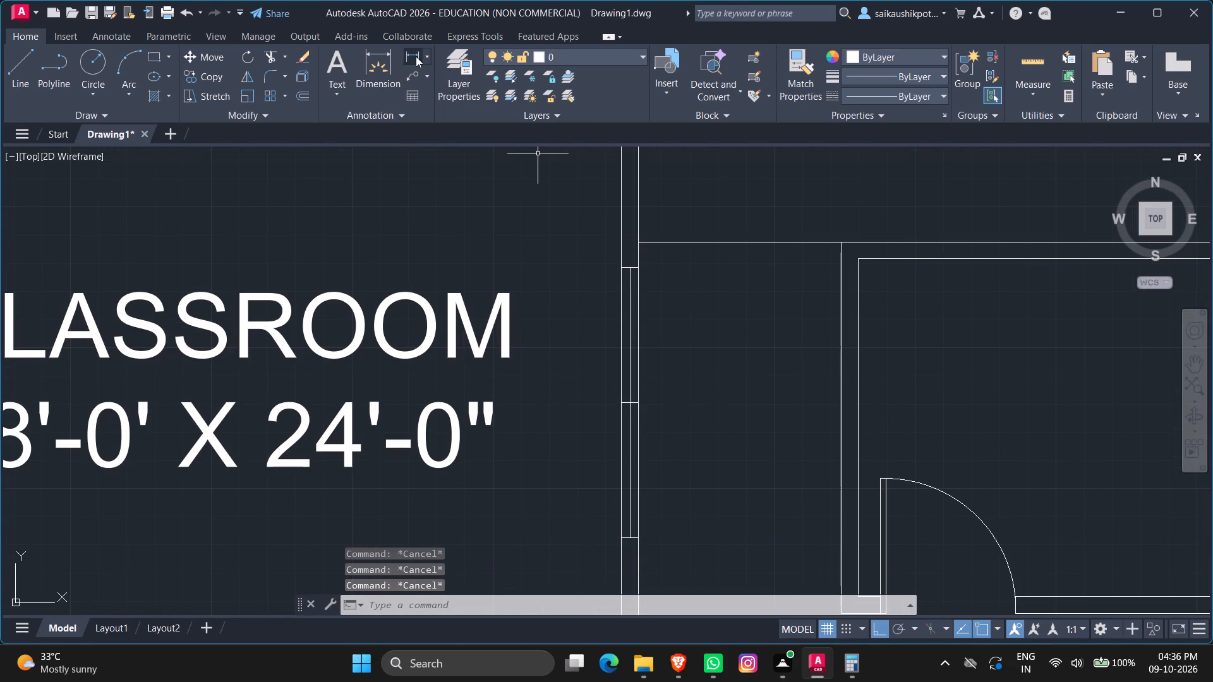
pyautogui.click(416, 56)
pyautogui.click(637, 244)
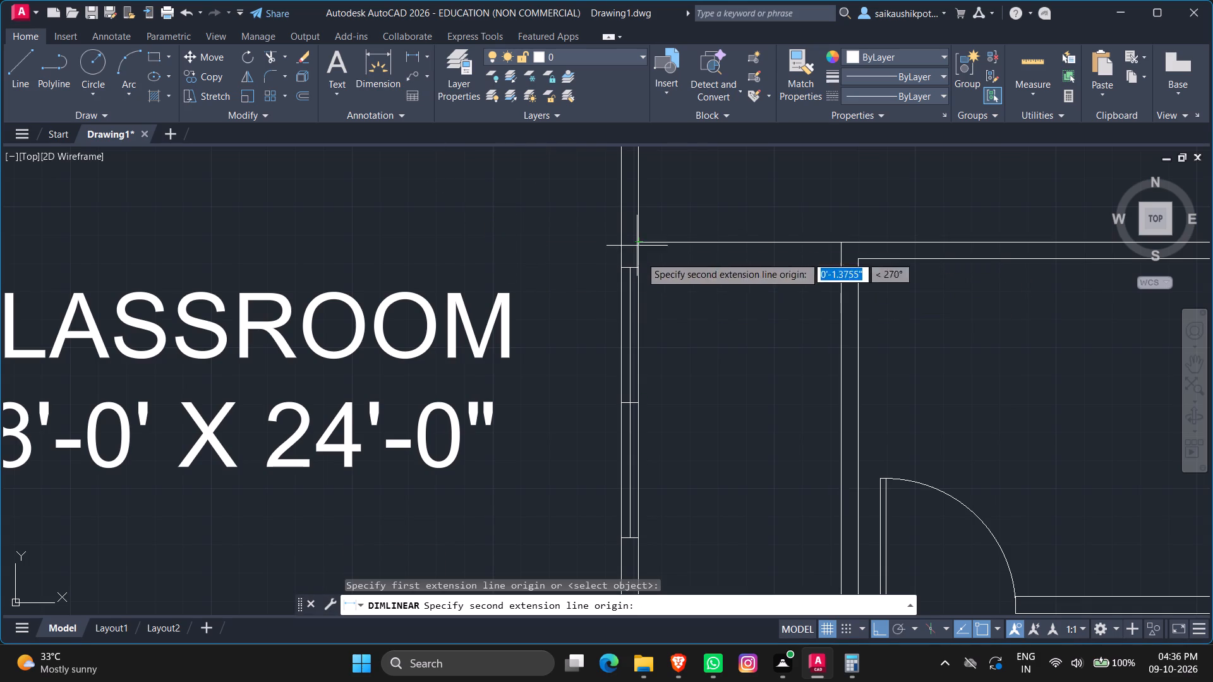
pyautogui.click(839, 244)
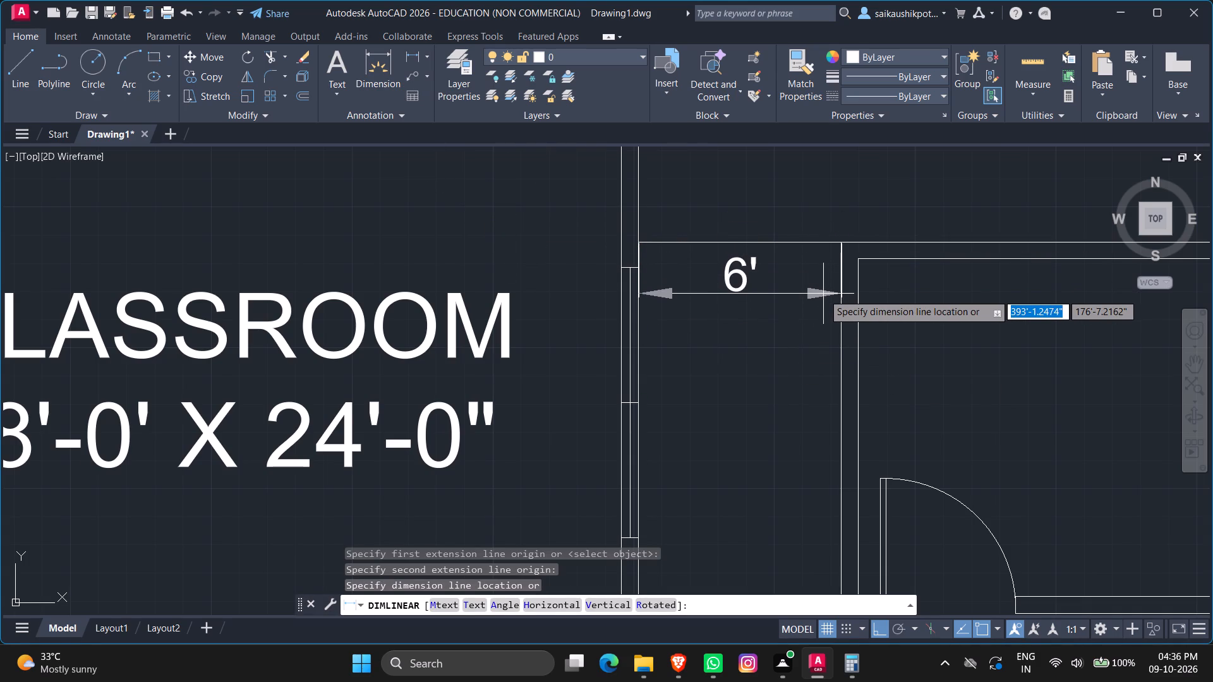
pyautogui.click(823, 295)
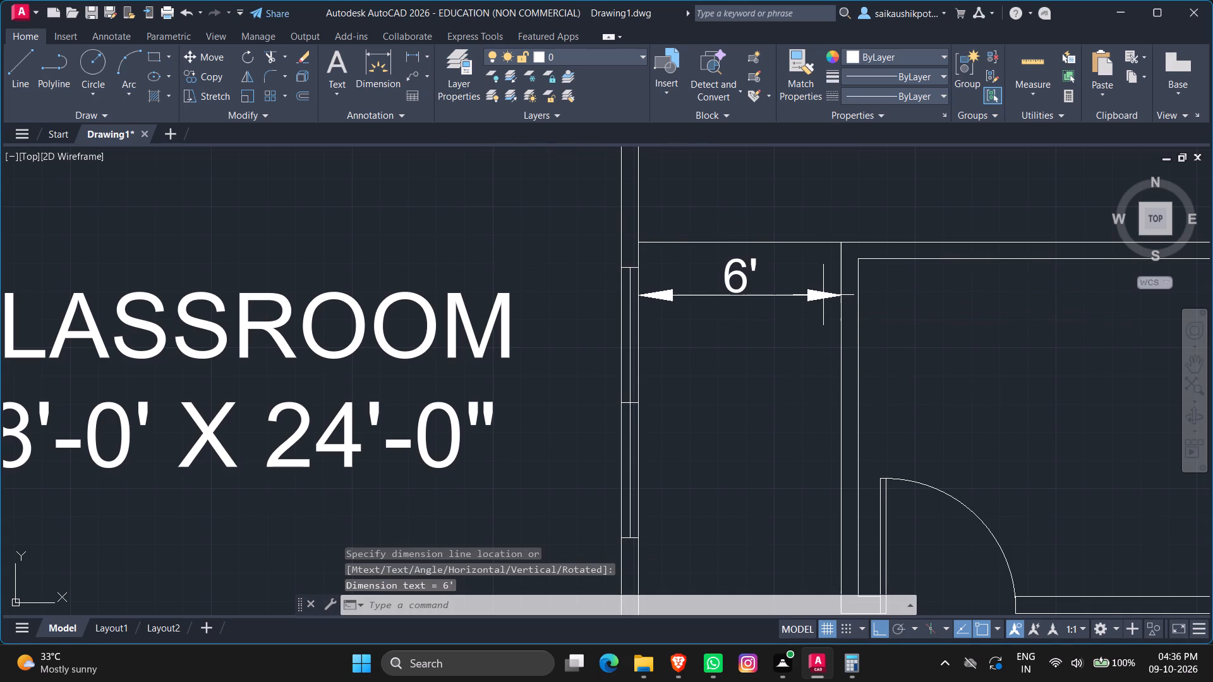
pyautogui.press('Escape')
pyautogui.press('Escape')
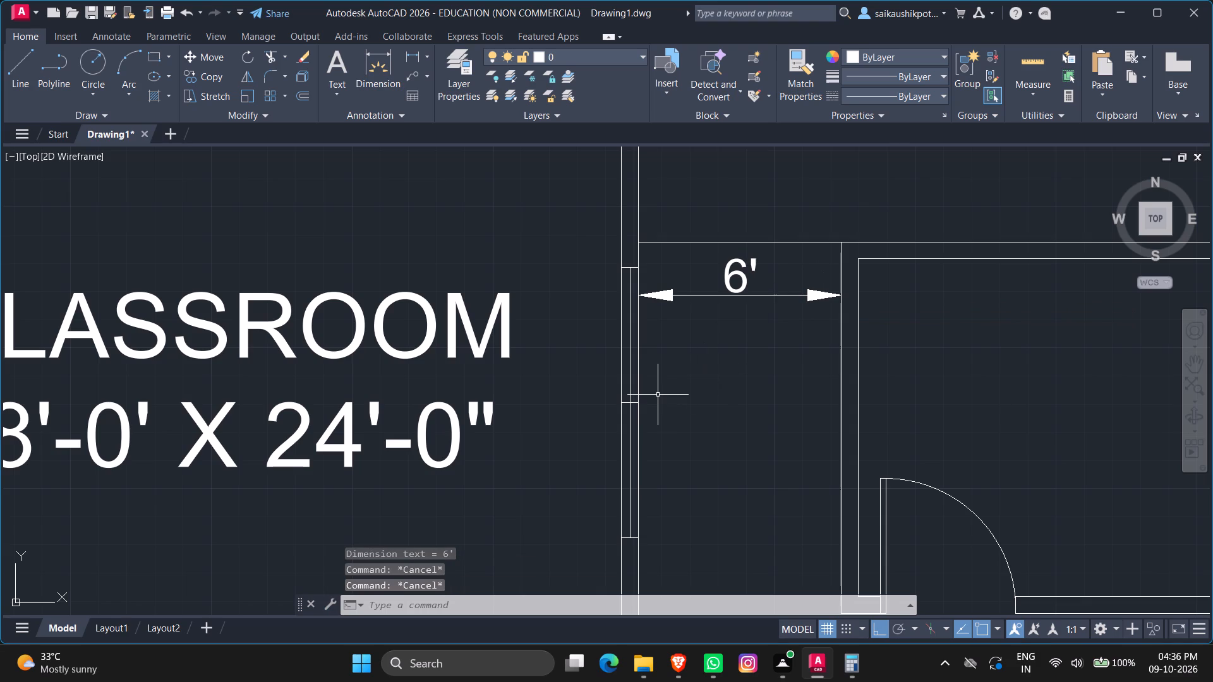
# Override the text of the dimension between the classroom and the lab wing north room with 6'-0".
pyautogui.doubleClick(734, 276)
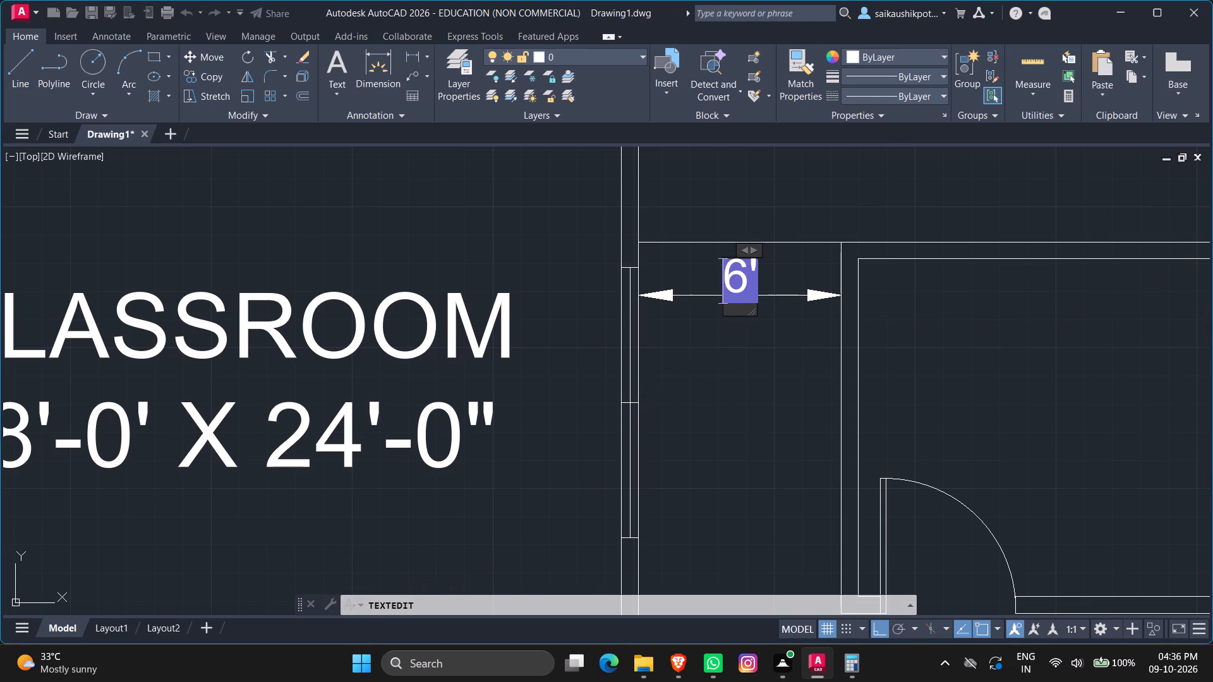
pyautogui.press('End')
pyautogui.press('BackSpace')
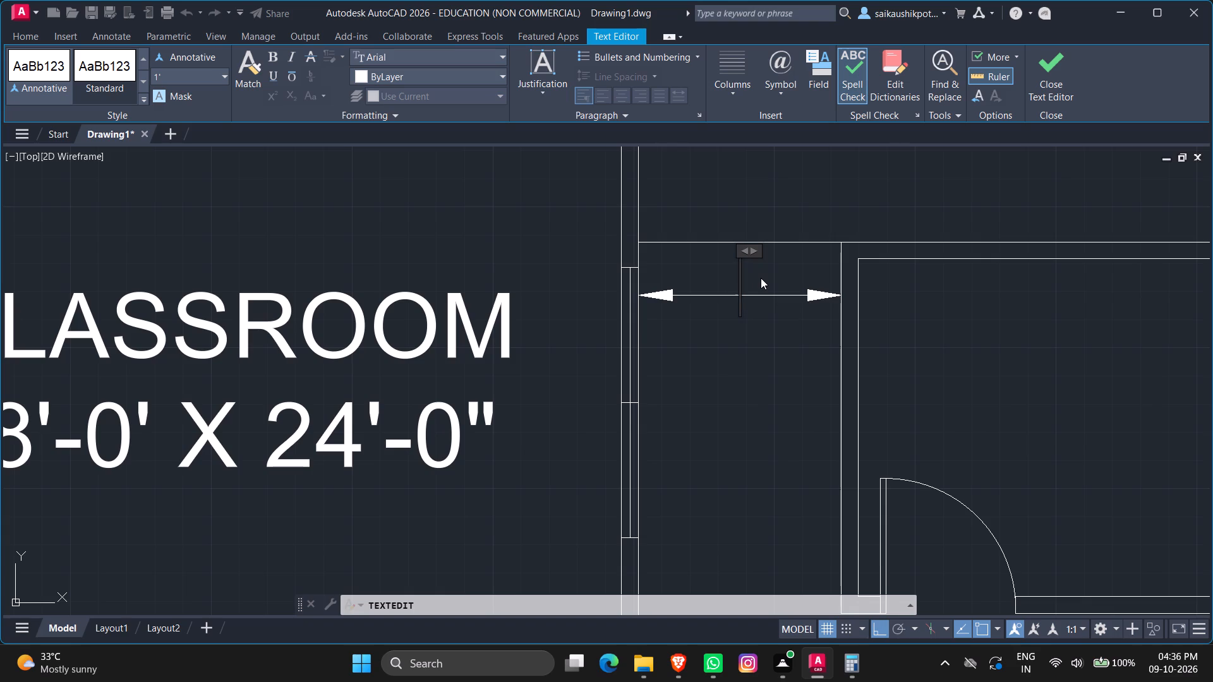
pyautogui.write("6'-0")
pyautogui.hotkey('shift', '"')
pyautogui.press('Escape')
pyautogui.press('Return')
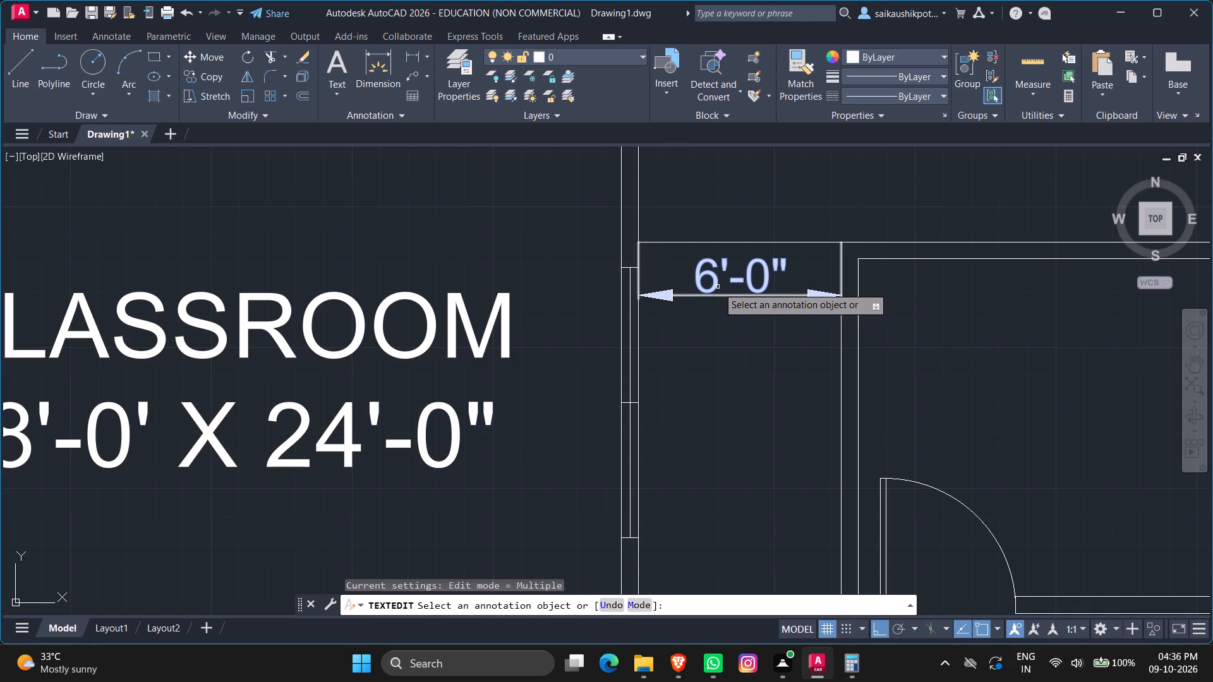
pyautogui.scroll(-5, 736, 318)
pyautogui.scroll(-1, 798, 378)
pyautogui.scroll(-1, 708, 386)
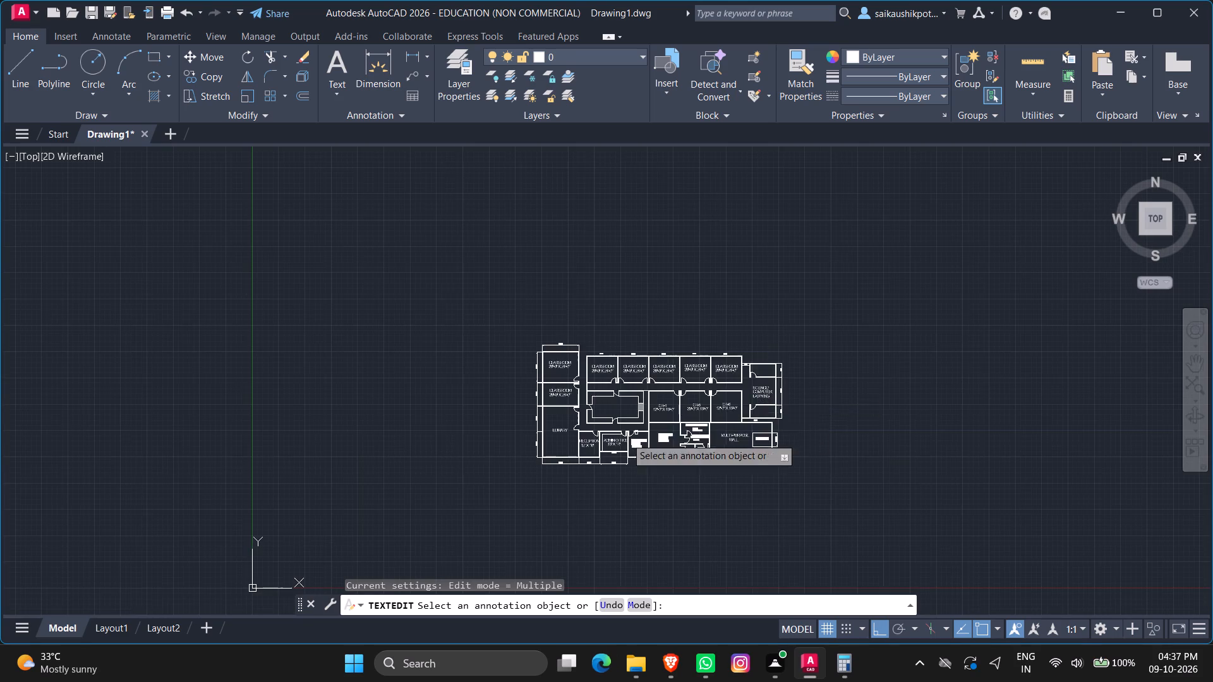
pyautogui.scroll(2, 619, 440)
pyautogui.press('Escape')
pyautogui.press('Escape')
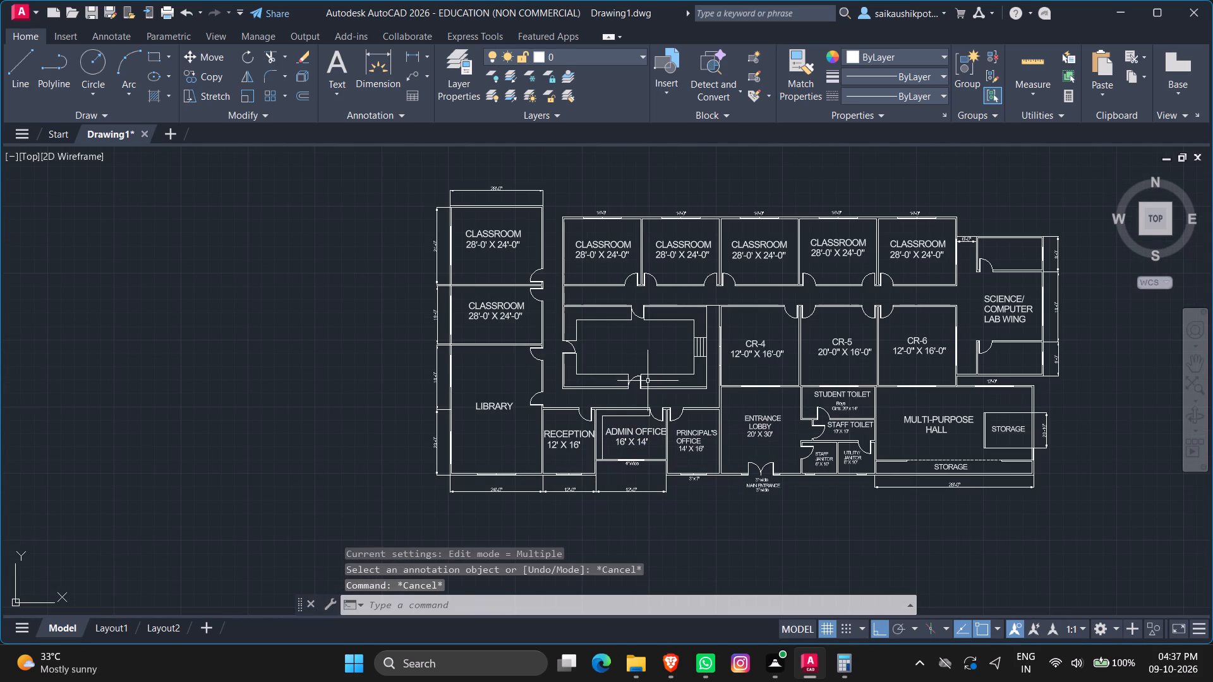
# Copy the ADMIN OFFICE label into the inner rectangle of the unlabelled area north of the admin office.
pyautogui.scroll(1, 601, 452)
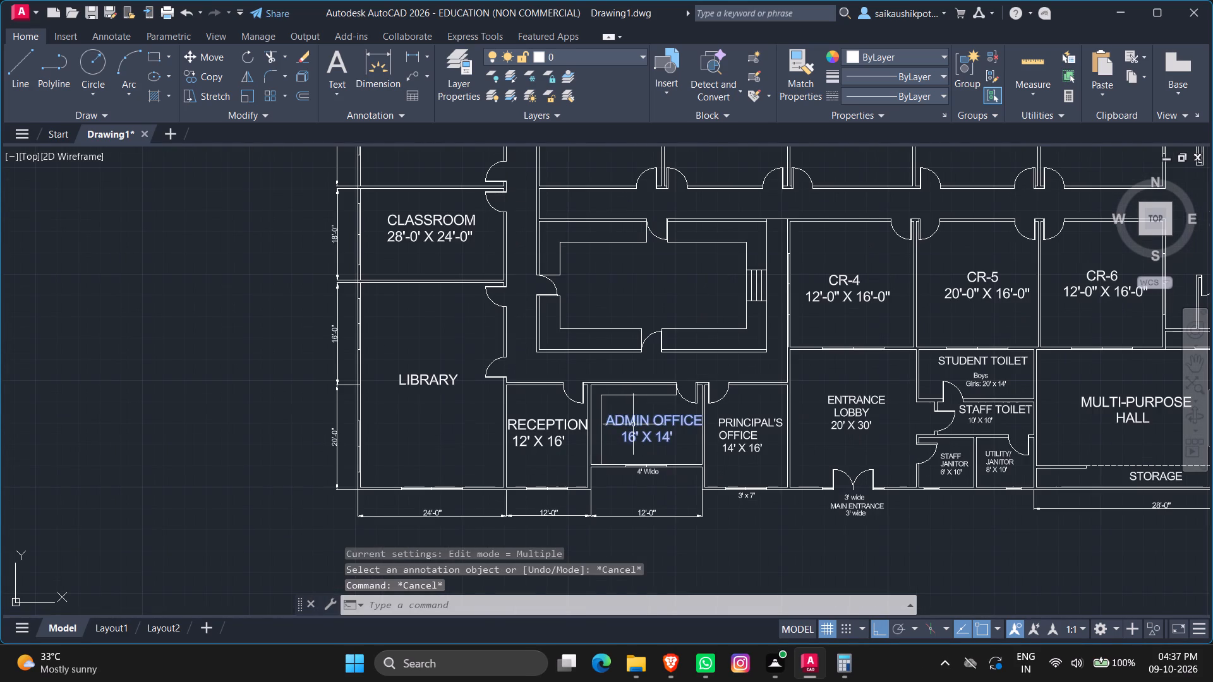
pyautogui.click(631, 424)
pyautogui.hotkey('ctrl', 'c')
pyautogui.hotkey('ctrl', 'v')
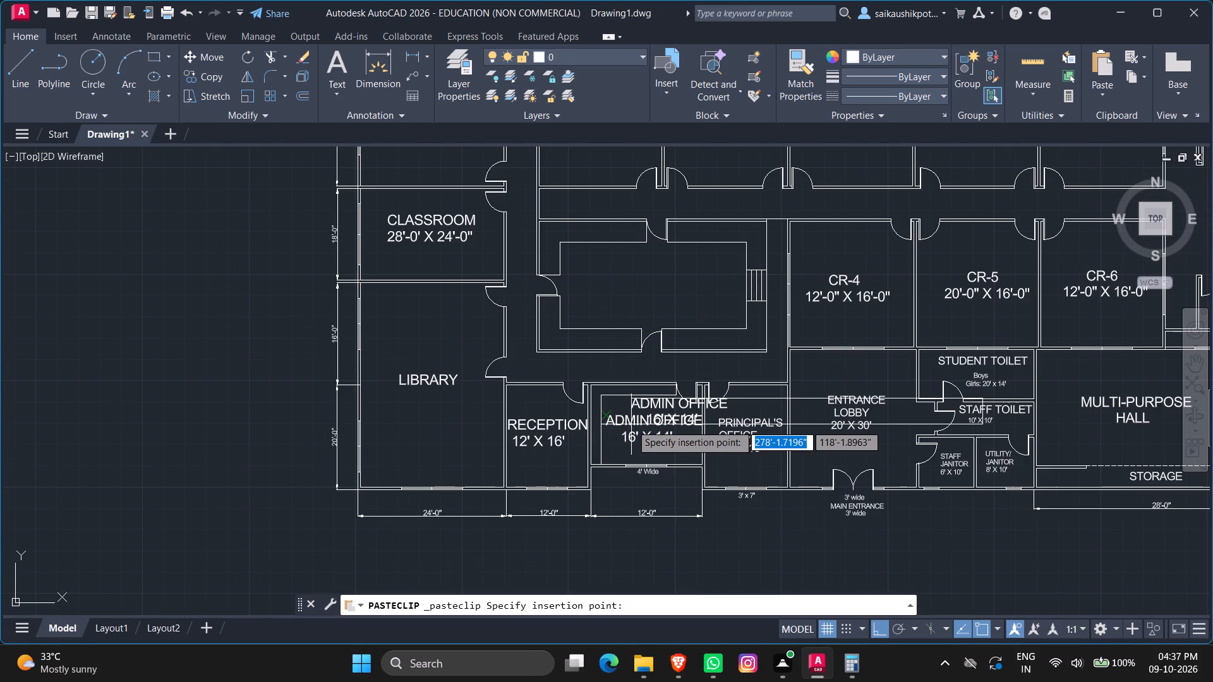
pyautogui.click(608, 299)
# Place the copied label in the inner rectangle north of the admin office and replace its text with ADMINISTRATIVE.
pyautogui.click(613, 285)
pyautogui.doubleClick(614, 279)
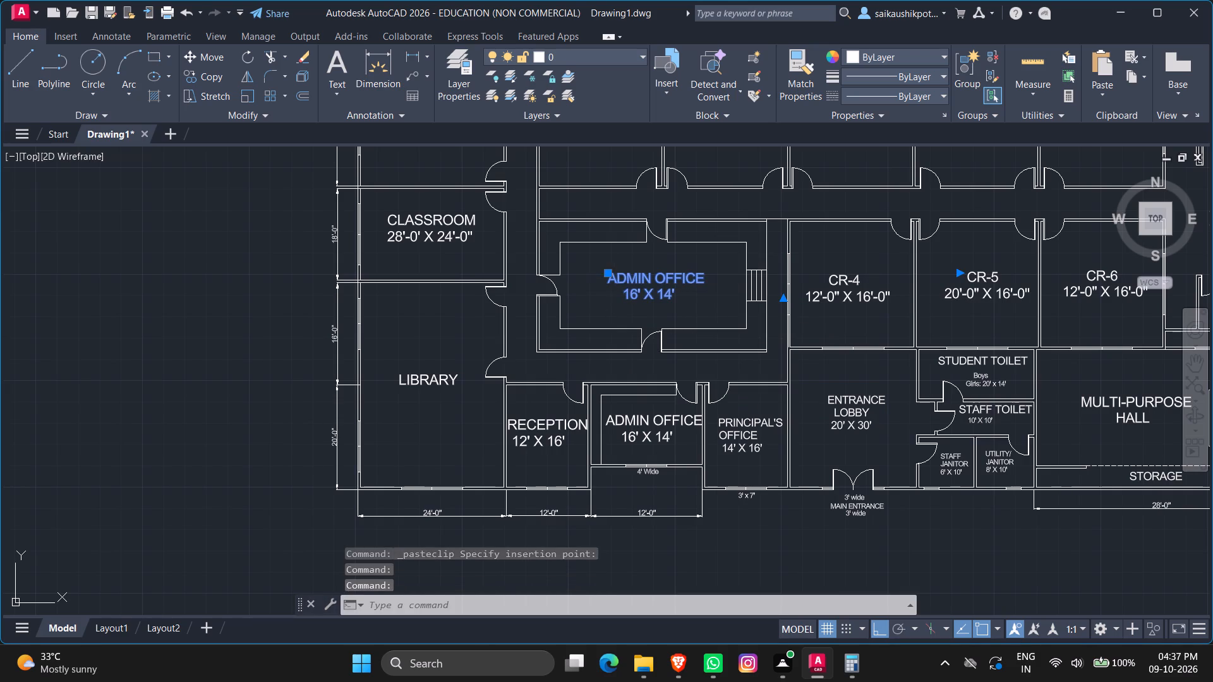
pyautogui.hotkey('ctrl', 'a')
pyautogui.press('BackSpace')
pyautogui.write('admini')
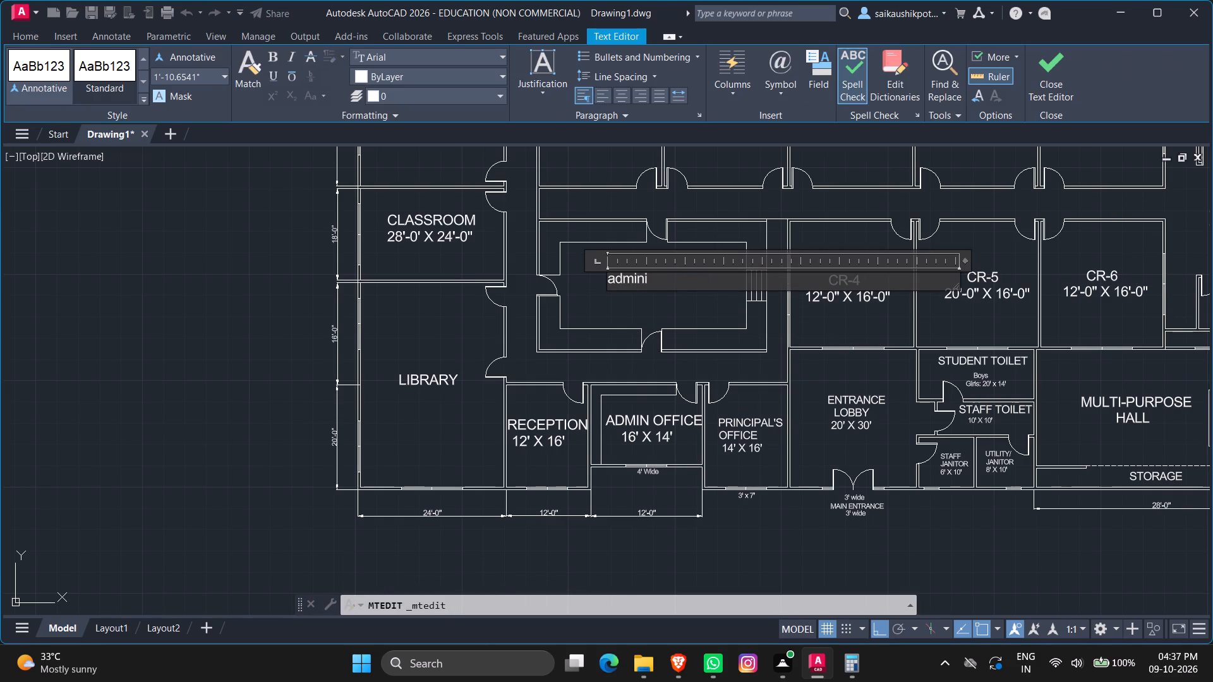
pyautogui.press('BackSpace')
pyautogui.press('BackSpace')
pyautogui.press('BackSpace')
pyautogui.press('BackSpace')
pyautogui.press('BackSpace')
pyautogui.press('BackSpace')
pyautogui.press('BackSpace')
pyautogui.press('BackSpace')
pyautogui.press('BackSpace')
pyautogui.press('BackSpace')
pyautogui.press('BackSpace')
pyautogui.press('BackSpace')
pyautogui.press('BackSpace')
pyautogui.write('ADMINI')
pyautogui.write('STRARTIVE')
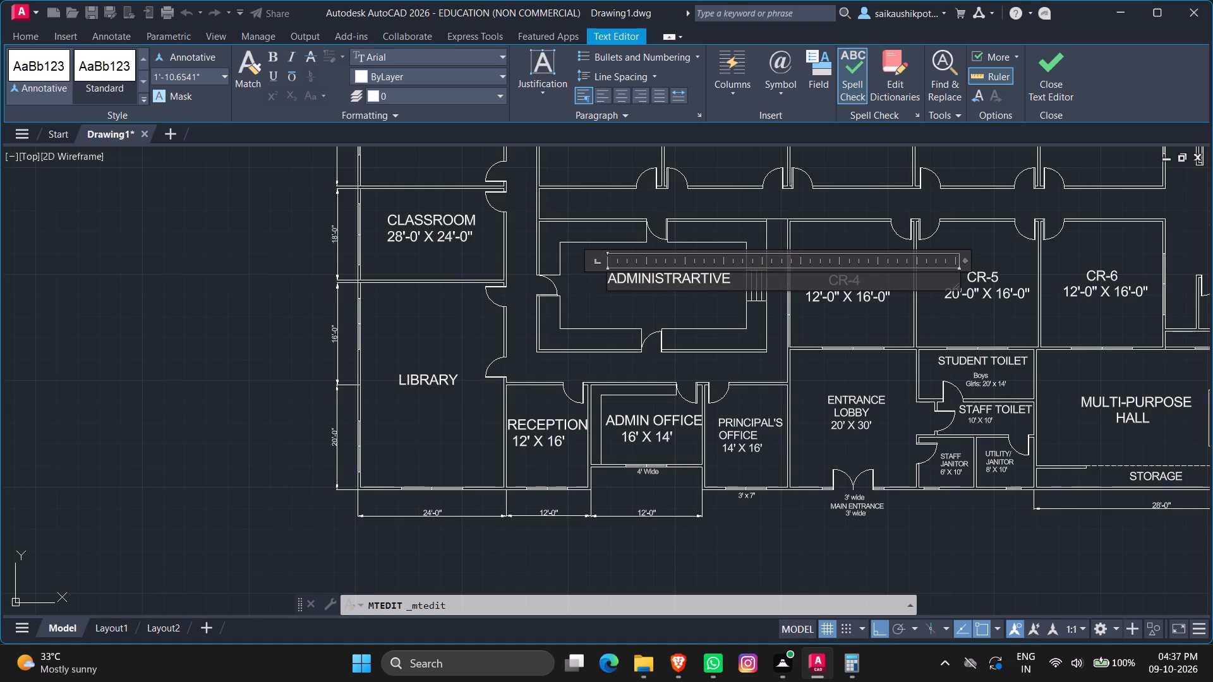
pyautogui.press('BackSpace')
pyautogui.press('BackSpace')
pyautogui.press('BackSpace')
pyautogui.press('BackSpace')
pyautogui.press('BackSpace')
pyautogui.press('BackSpace')
pyautogui.write('ATIVE')
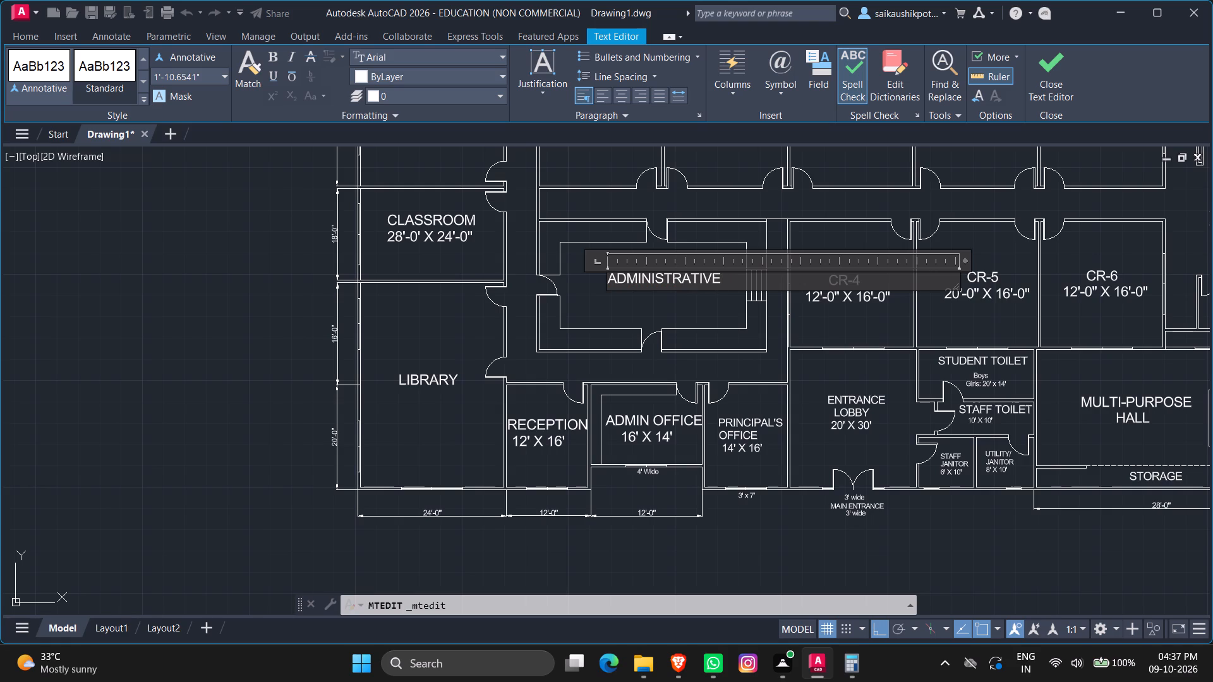
# Add a second line reading ROOMS to the ADMINISTRATIVE label, indented with spaces so it sits roughly centred under the first line.
pyautogui.press('Return')
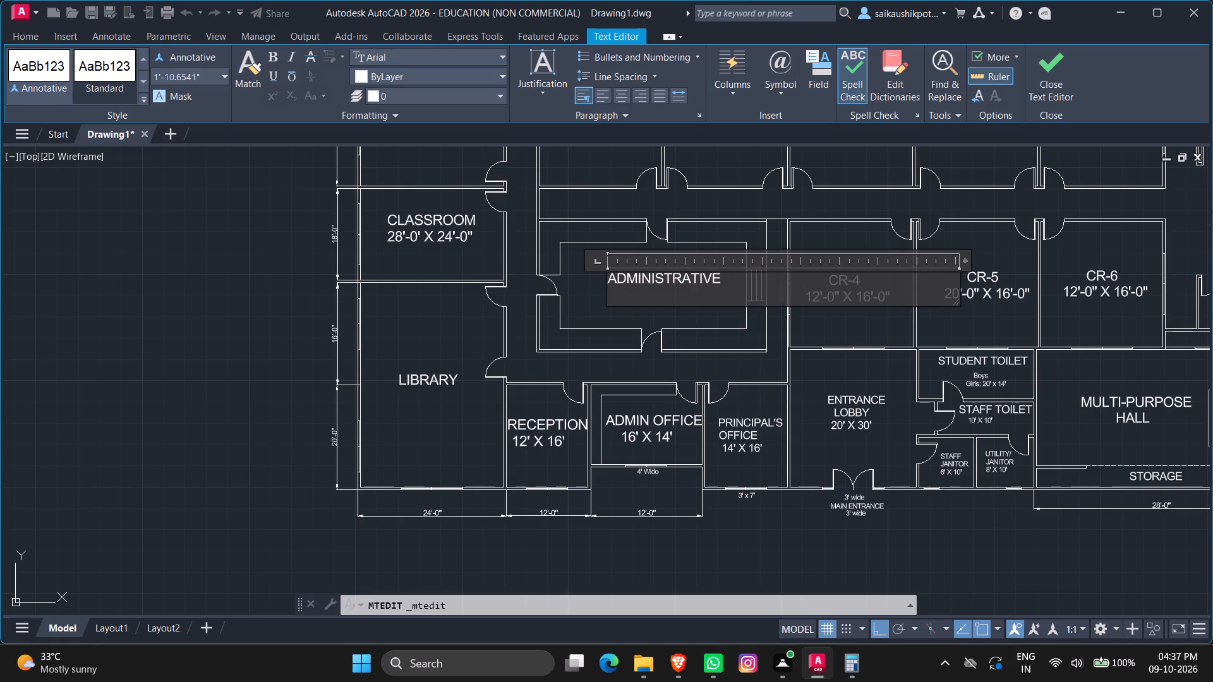
pyautogui.press('space')
pyautogui.press('space')
pyautogui.press('space')
pyautogui.press('space')
pyautogui.press('space')
pyautogui.press('space')
pyautogui.press('space')
pyautogui.press('space')
pyautogui.press('space')
pyautogui.press('space')
pyautogui.press('space')
pyautogui.write('RO')
pyautogui.write('OMS')
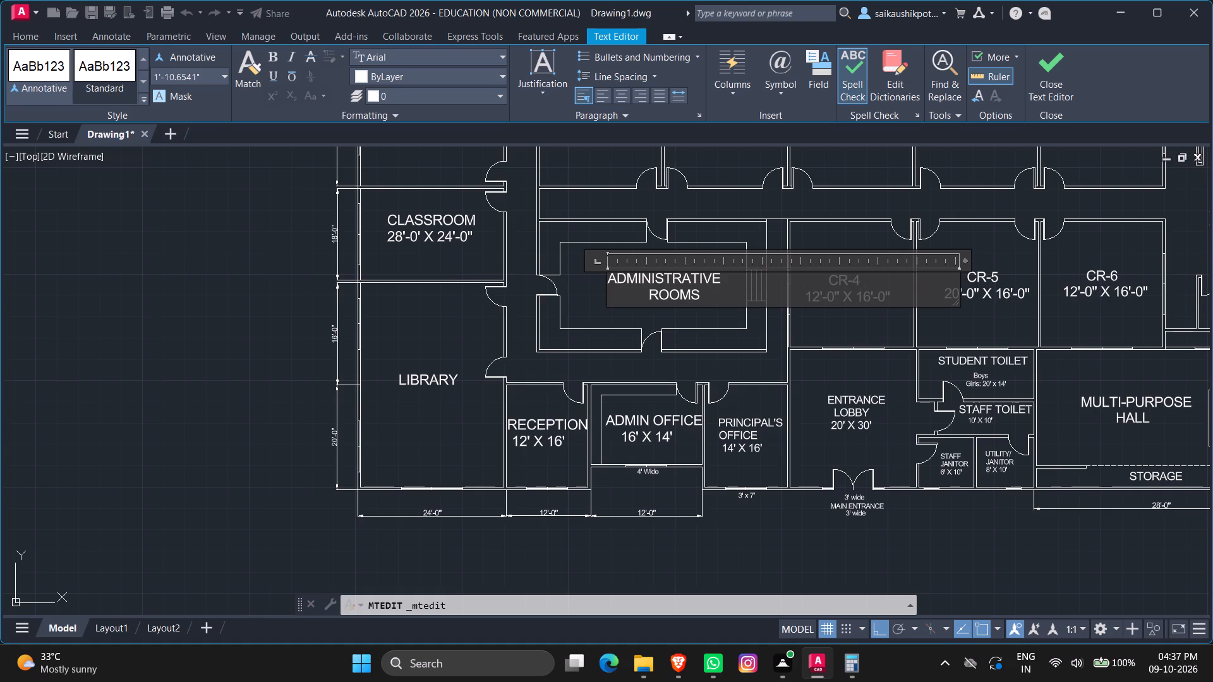
pyautogui.press('Left')
pyautogui.press('Left')
pyautogui.press('Left')
pyautogui.press('Left')
pyautogui.press('Left')
pyautogui.press('BackSpace')
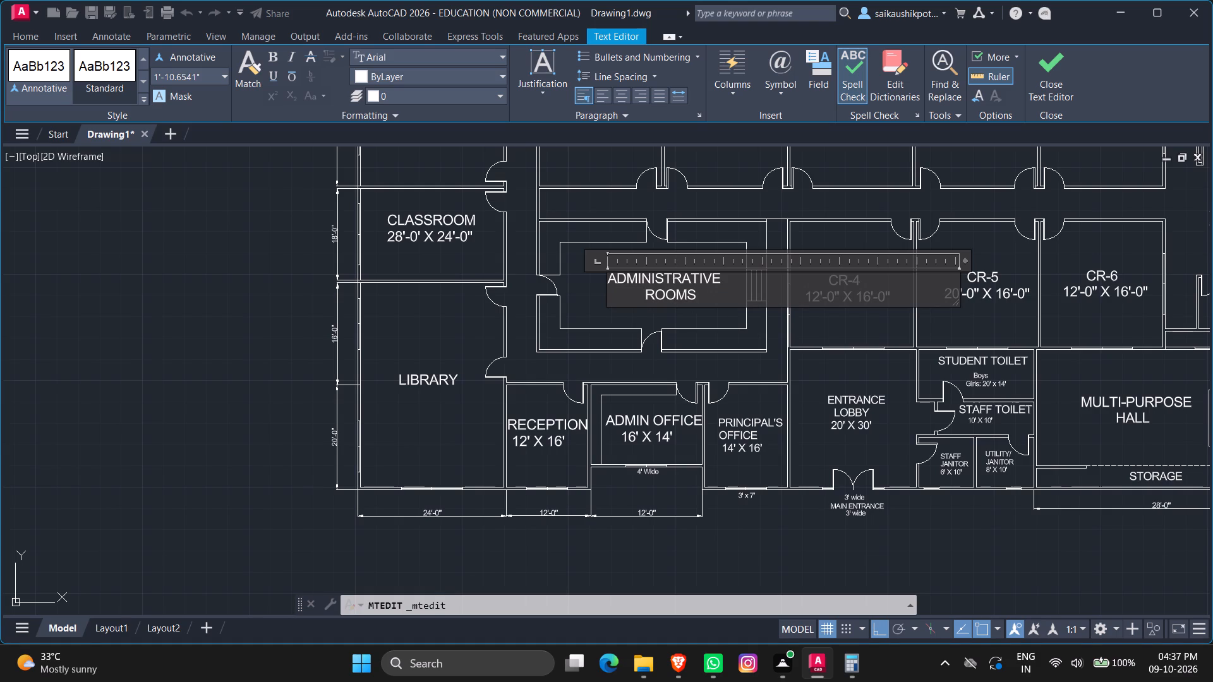
pyautogui.press('Escape')
pyautogui.press('Return')
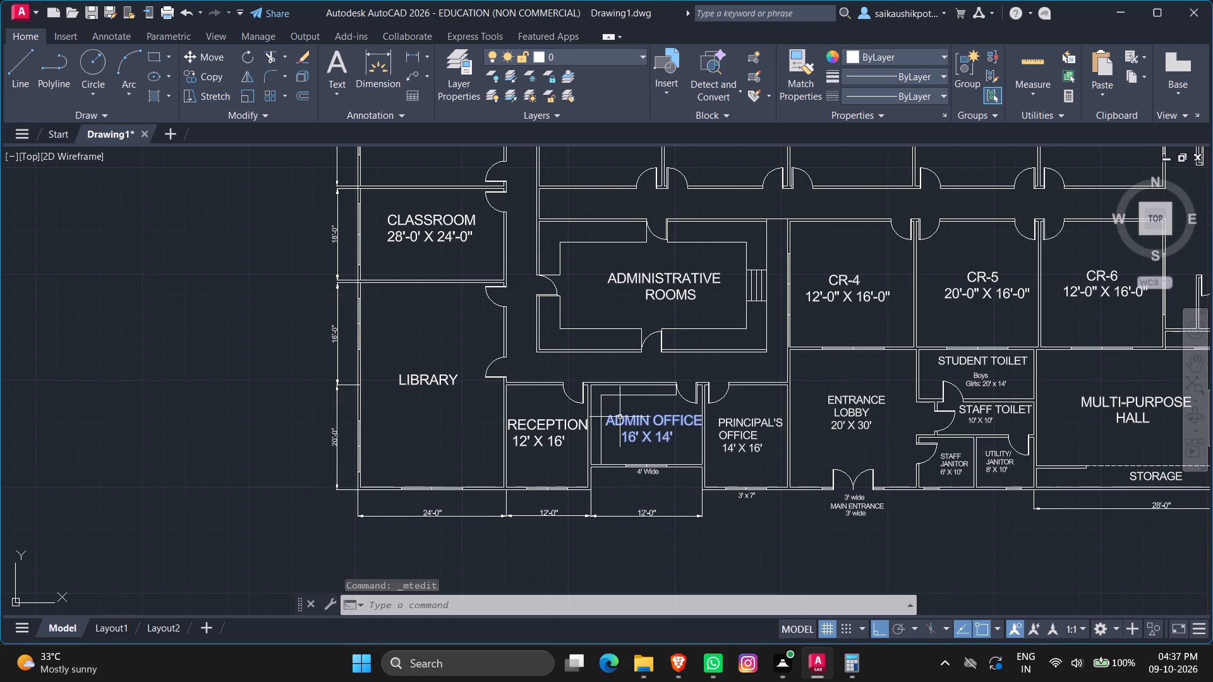
pyautogui.scroll(-2, 648, 361)
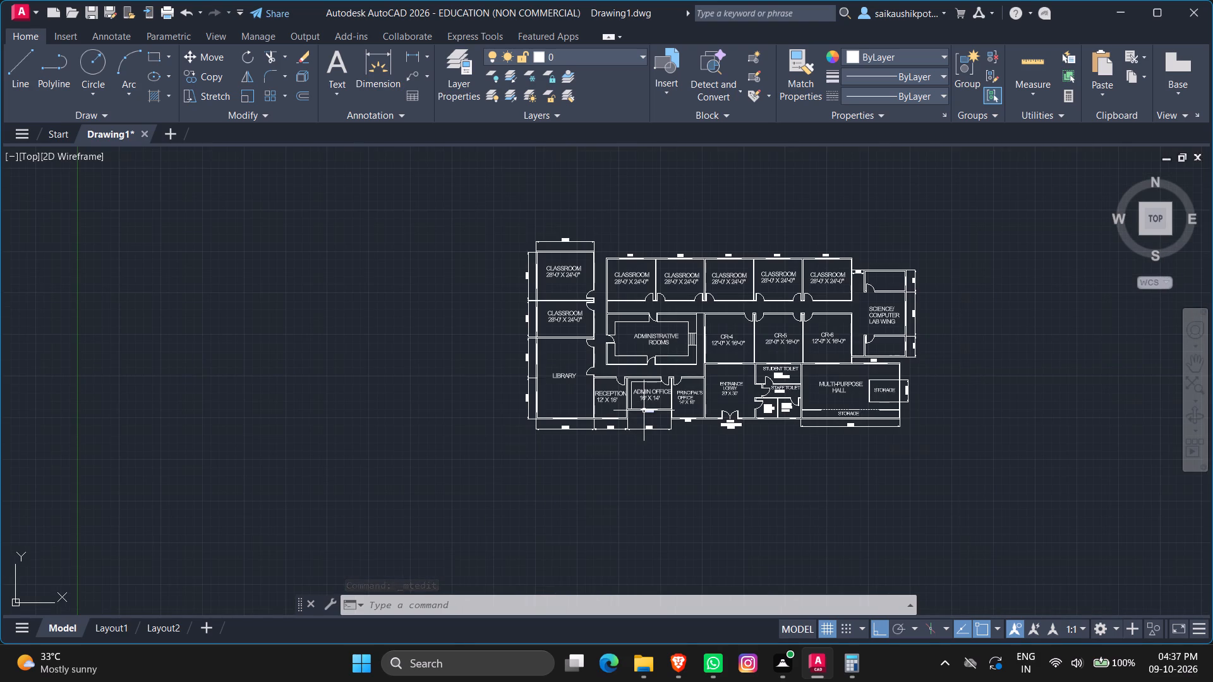
pyautogui.press('Escape')
pyautogui.press('Escape')
pyautogui.press('Escape')
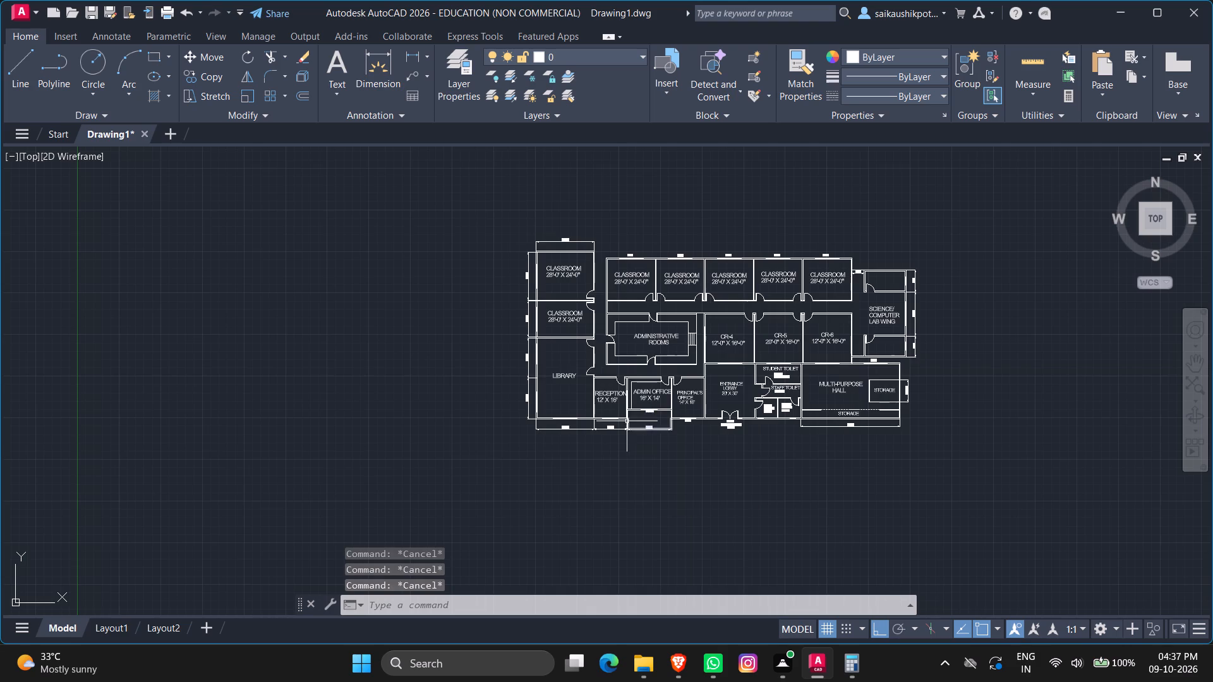
# Add a vertical linear dimension inside the classroom north of the library, along its east wall from the door jamb to the south partition.
pyautogui.scroll(2, 595, 364)
pyautogui.scroll(2, 571, 263)
pyautogui.scroll(-1, 593, 256)
pyautogui.scroll(-2, 859, 487)
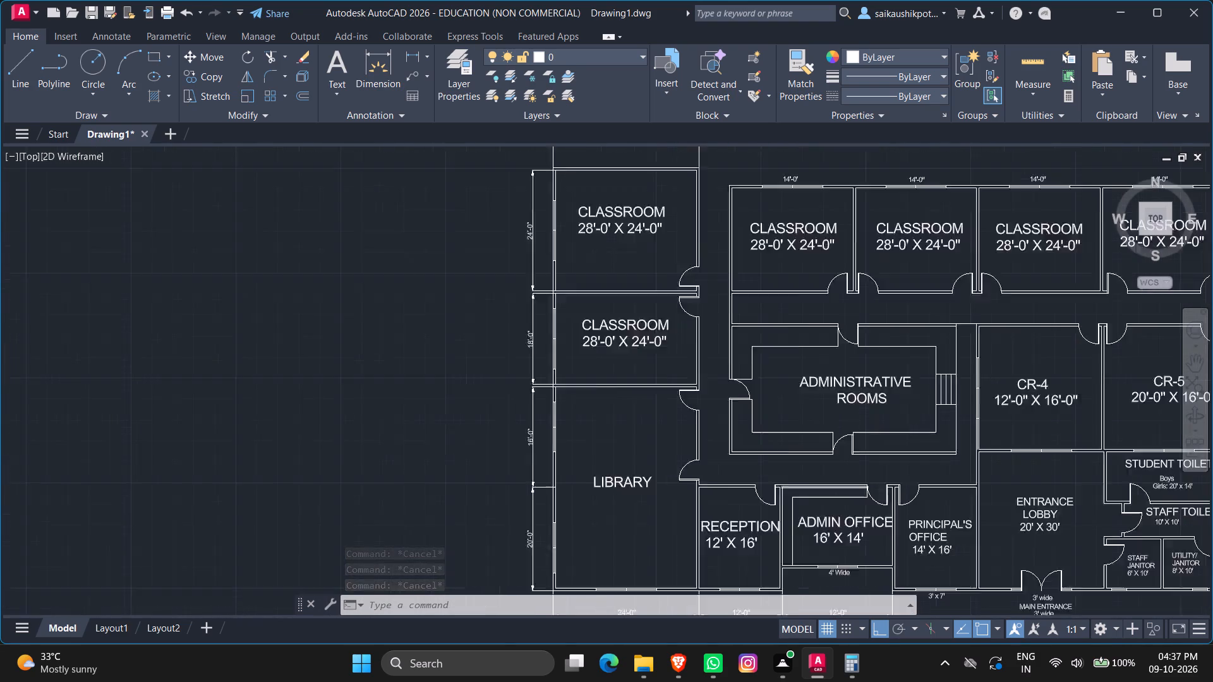
pyautogui.scroll(2, 714, 376)
pyautogui.scroll(2, 808, 422)
pyautogui.scroll(-1, 773, 402)
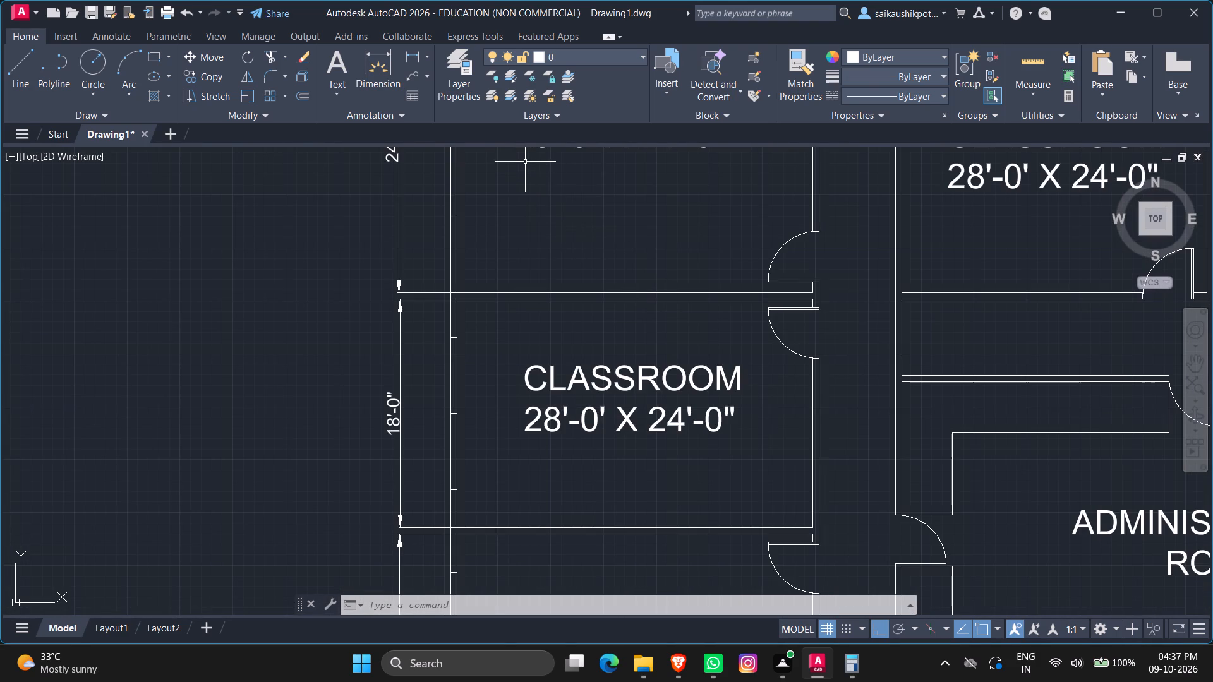
pyautogui.click(413, 61)
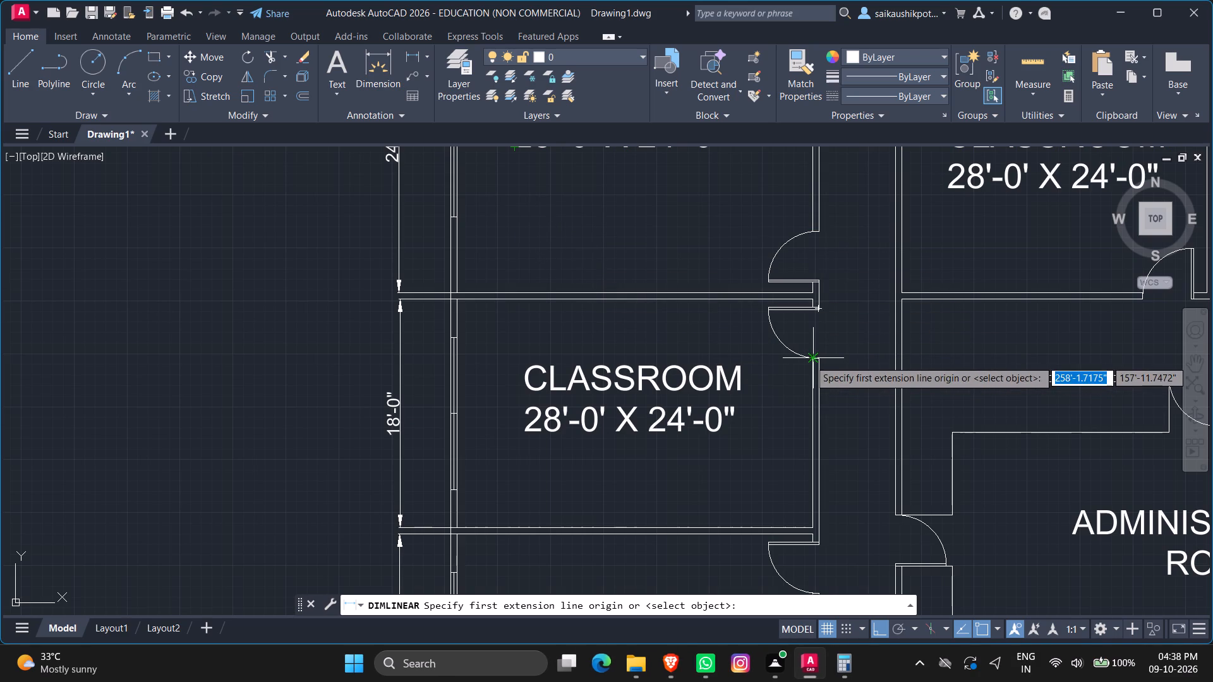
pyautogui.scroll(2, 805, 416)
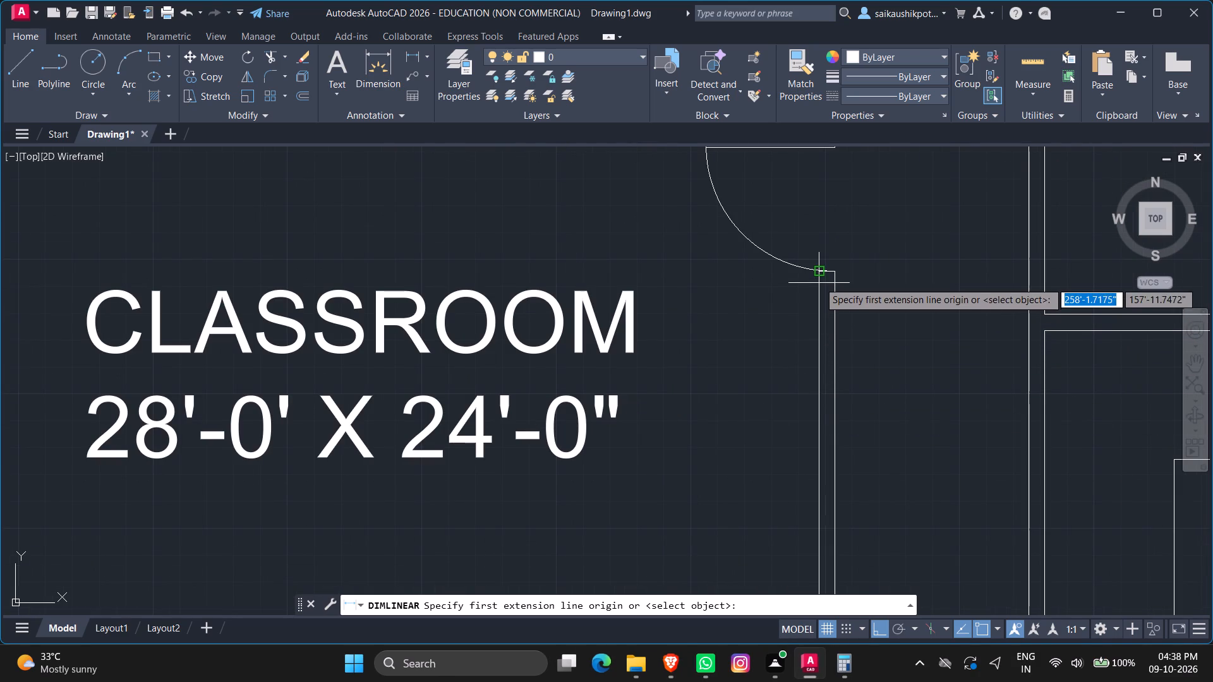
pyautogui.click(819, 272)
pyautogui.scroll(-2, 752, 372)
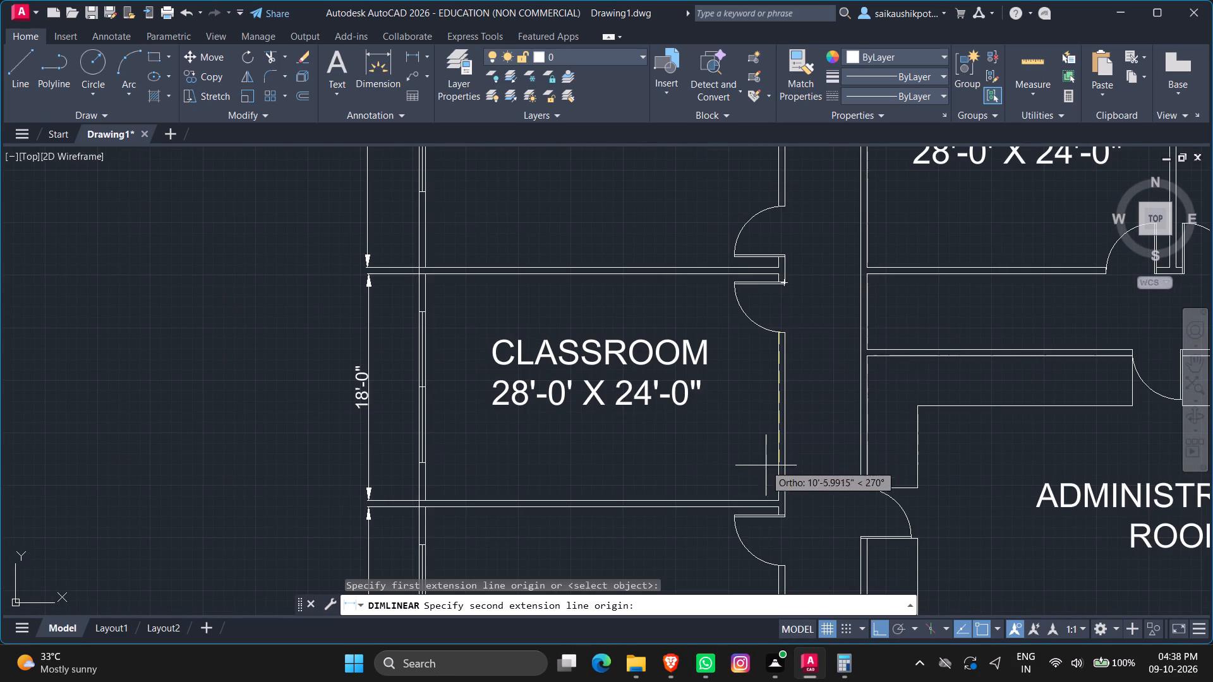
pyautogui.click(778, 498)
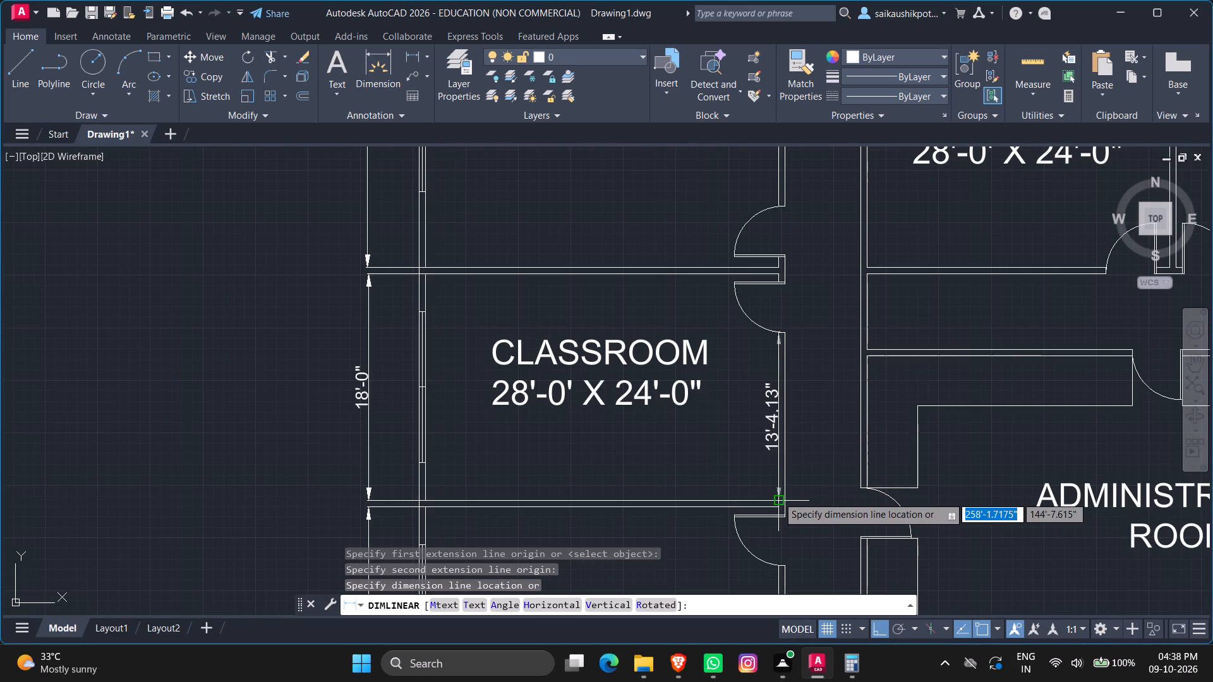
pyautogui.click(755, 465)
# Override the text of that classroom's east wall dimension with 12'-0".
pyautogui.doubleClick(747, 421)
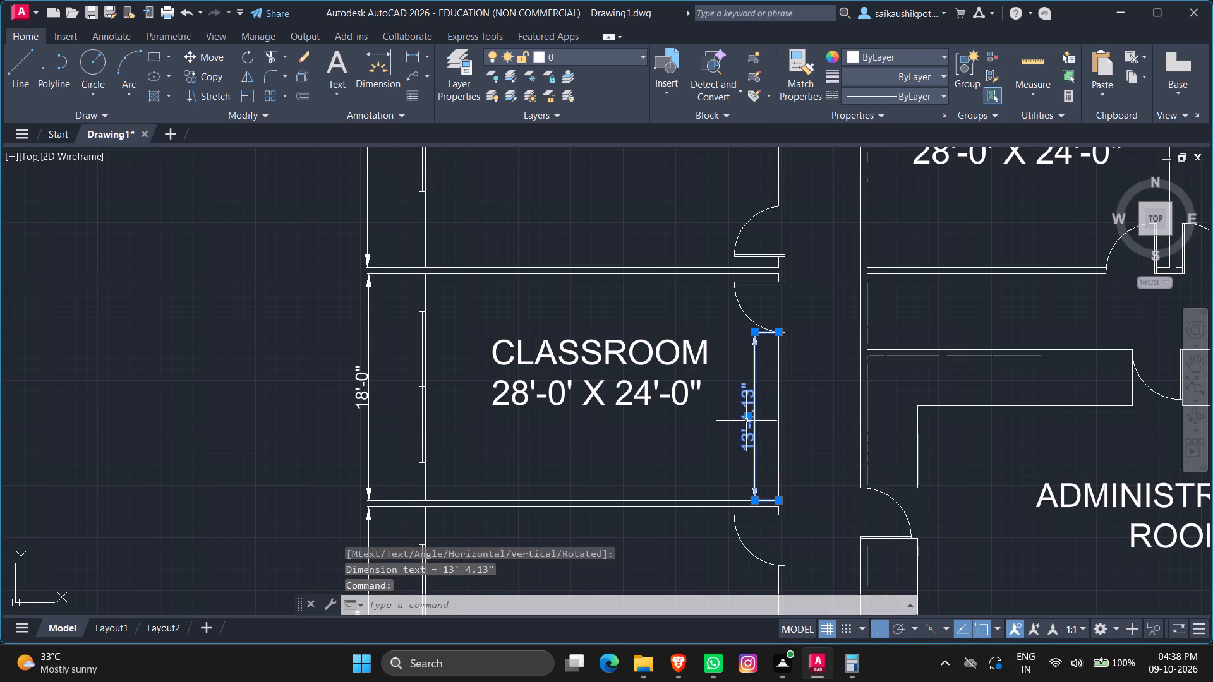
pyautogui.press('End')
pyautogui.press('BackSpace')
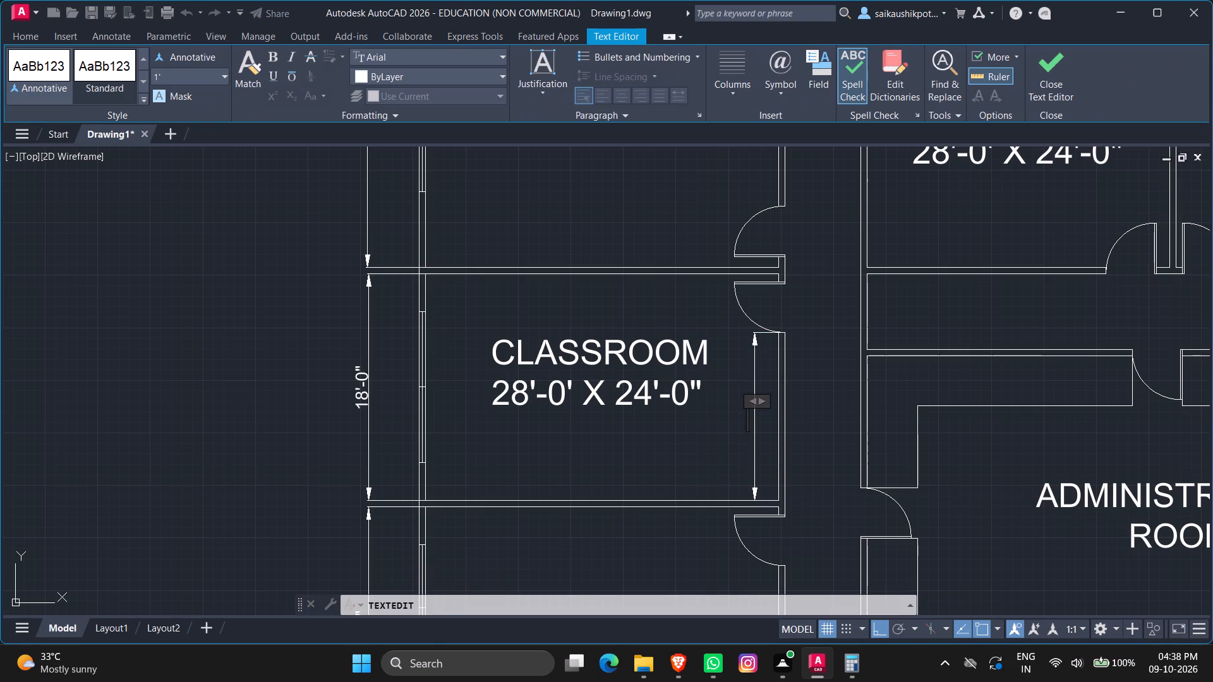
pyautogui.write('12\'-0"')
pyautogui.press('Escape')
pyautogui.press('Return')
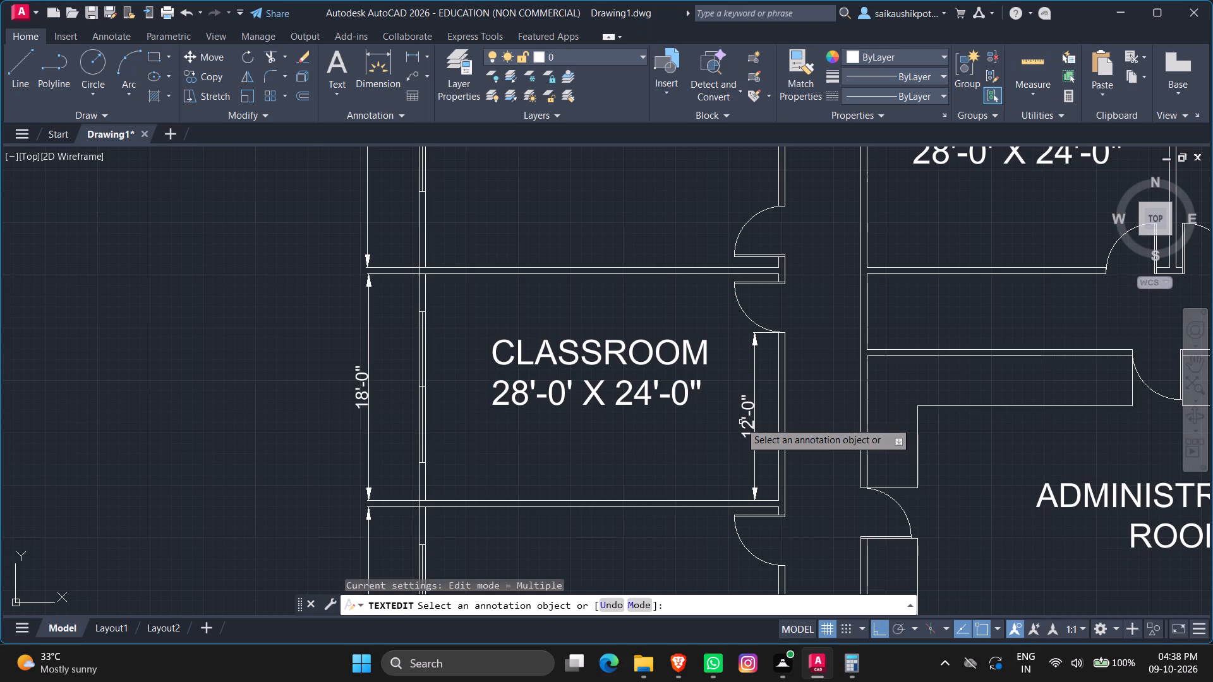
pyautogui.scroll(-1, 740, 422)
pyautogui.scroll(2, 756, 269)
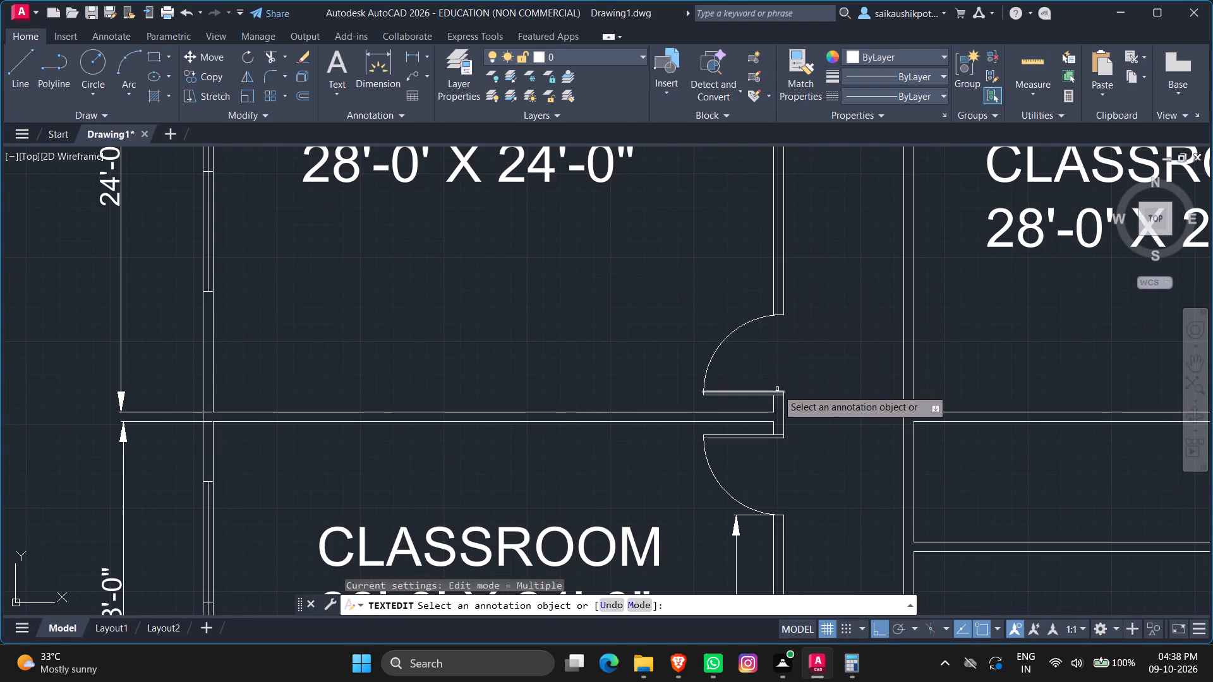
pyautogui.press('Escape')
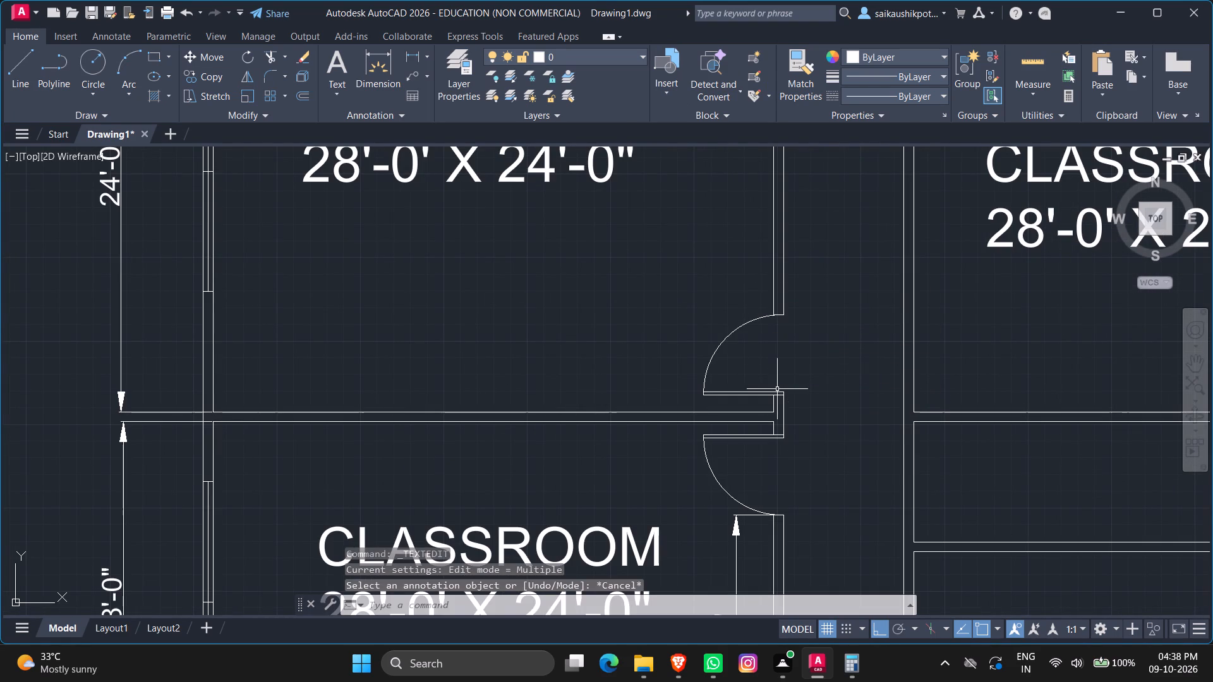
pyautogui.press('space')
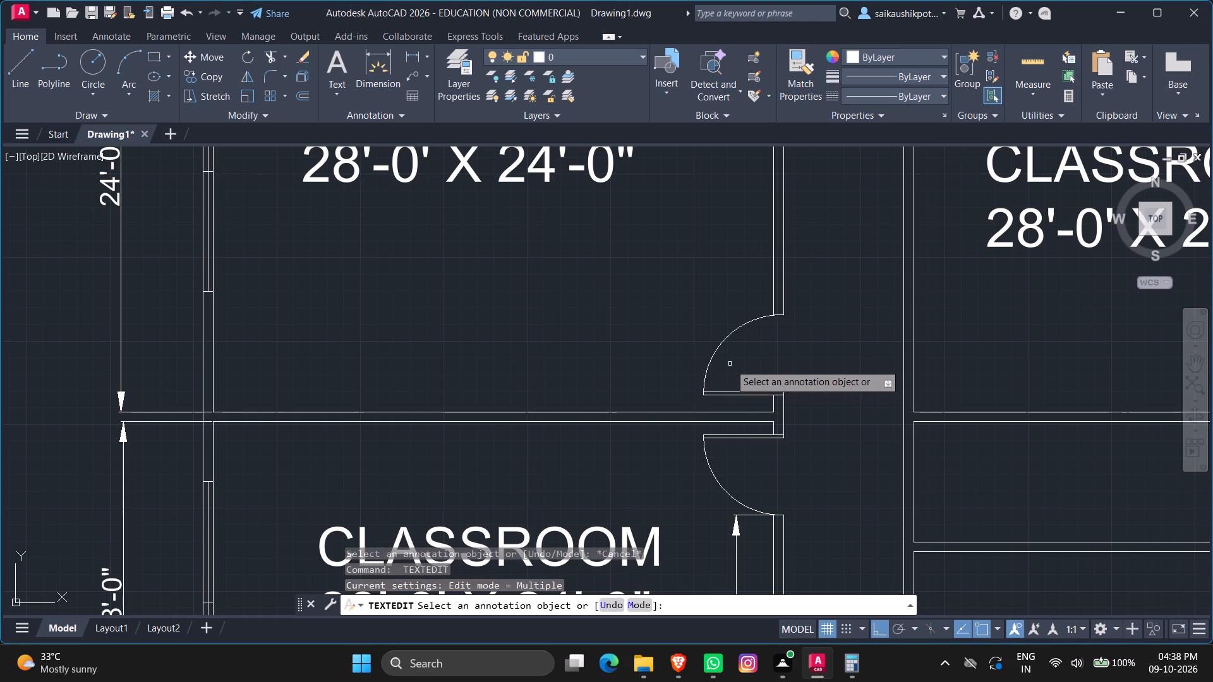
pyautogui.press('Escape')
pyautogui.press('Escape')
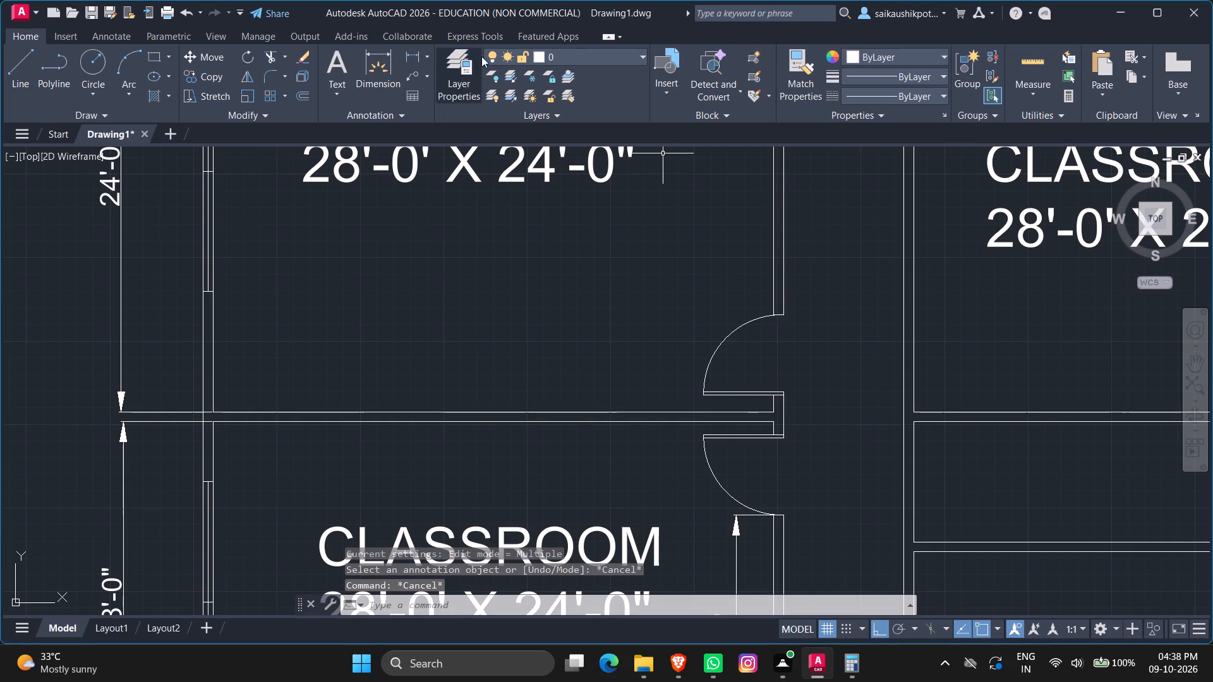
# Add a horizontal linear dimension across the corridor, from the northwest classroom's east wall to the adjacent classroom block's west wall, just above the door.
pyautogui.click(414, 54)
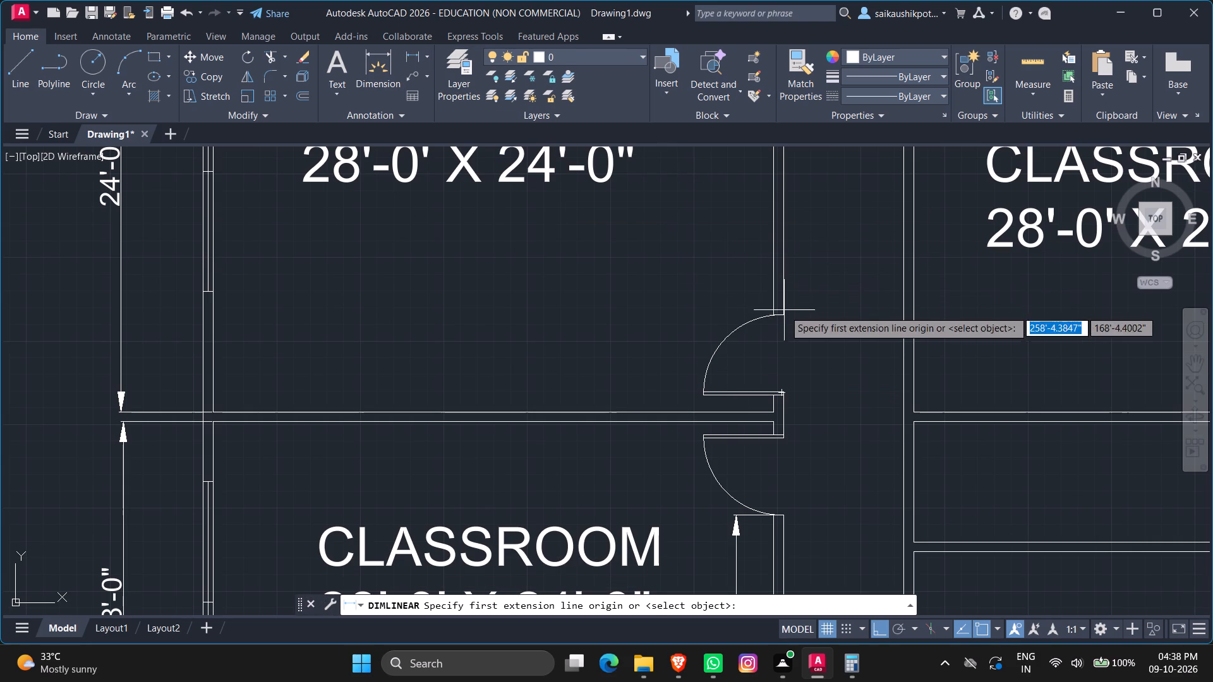
pyautogui.click(788, 313)
pyautogui.click(907, 315)
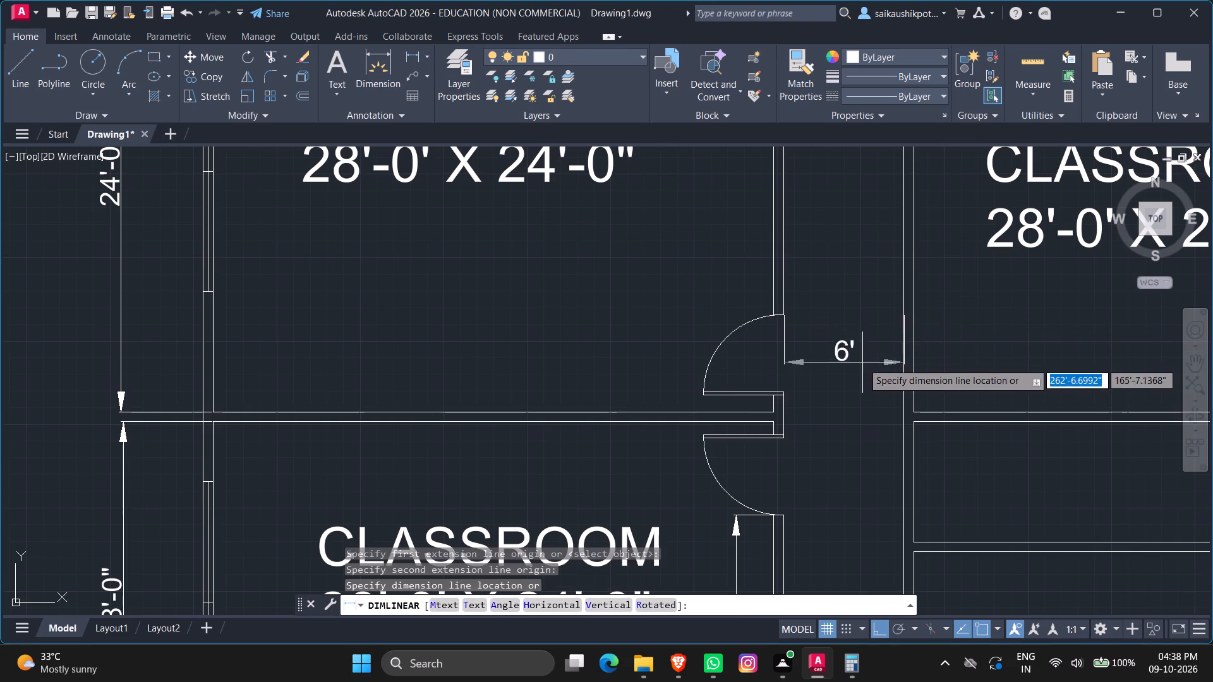
pyautogui.click(869, 292)
# Override the text of the corridor width dimension beside the northwest classroom with 6'-0".
pyautogui.doubleClick(848, 285)
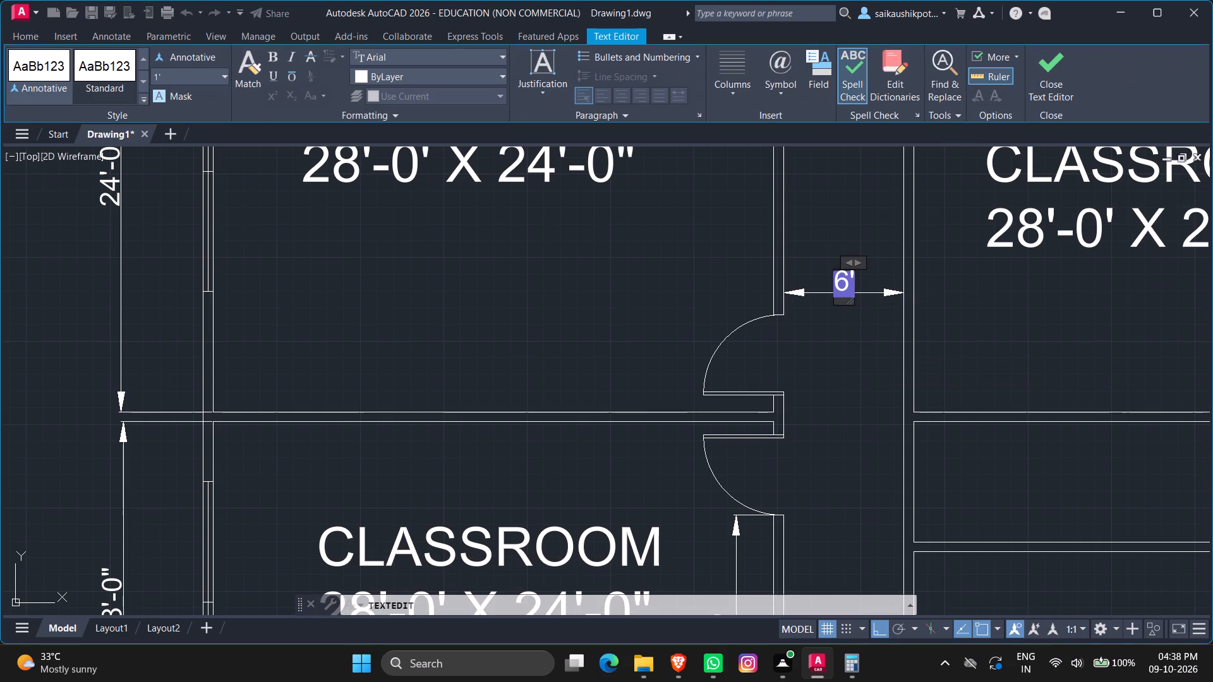
pyautogui.press('End')
pyautogui.press('BackSpace')
pyautogui.press('6')
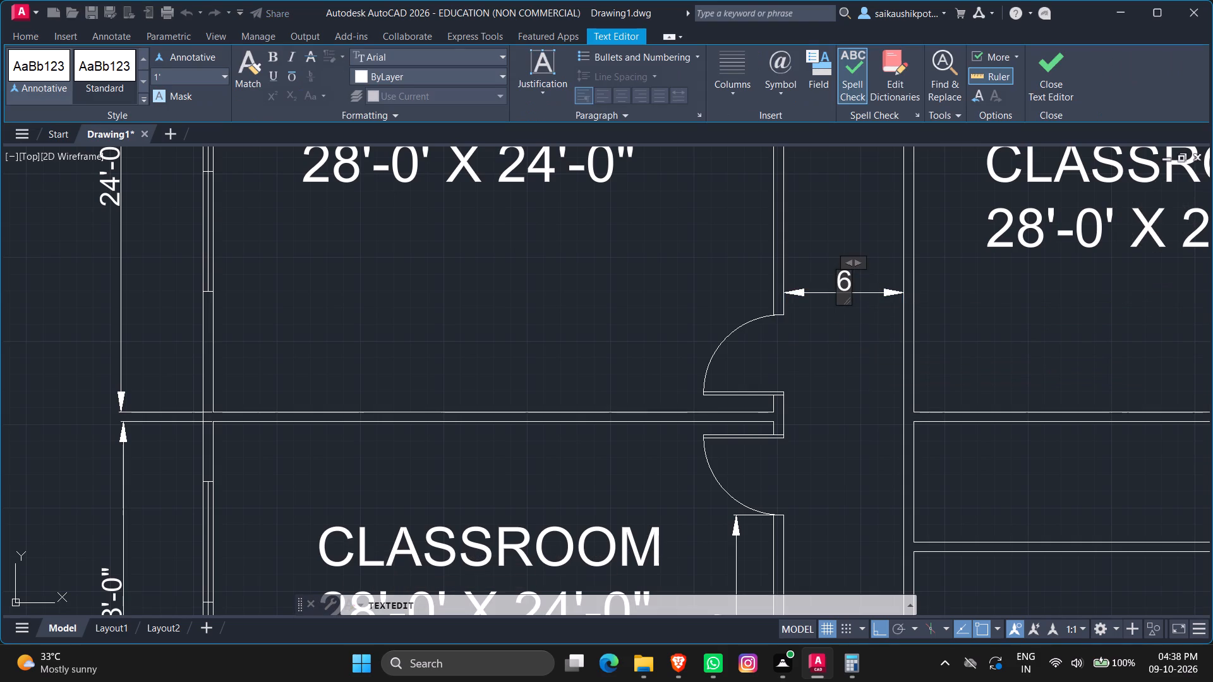
pyautogui.write("'-0")
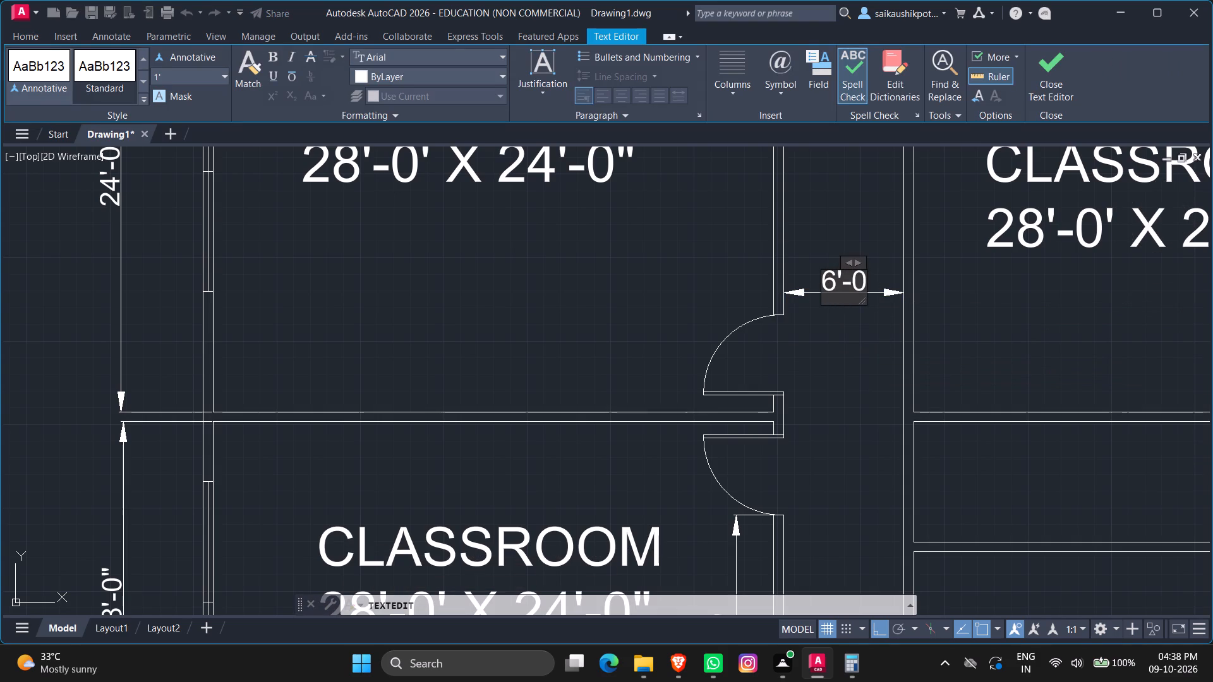
pyautogui.hotkey('shift', '"')
pyautogui.press('Escape')
pyautogui.press('Return')
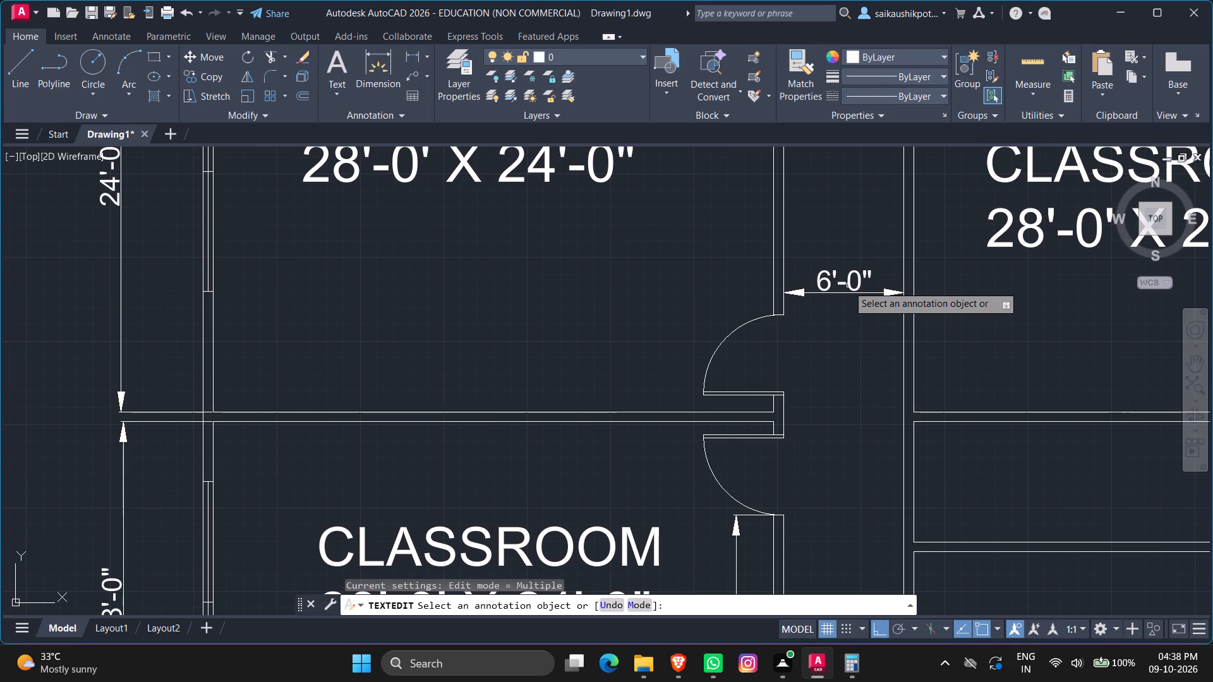
# Add a vertical linear dimension inside the library along its east wall, between the jambs of its two doors.
pyautogui.press('Escape')
pyautogui.press('Escape')
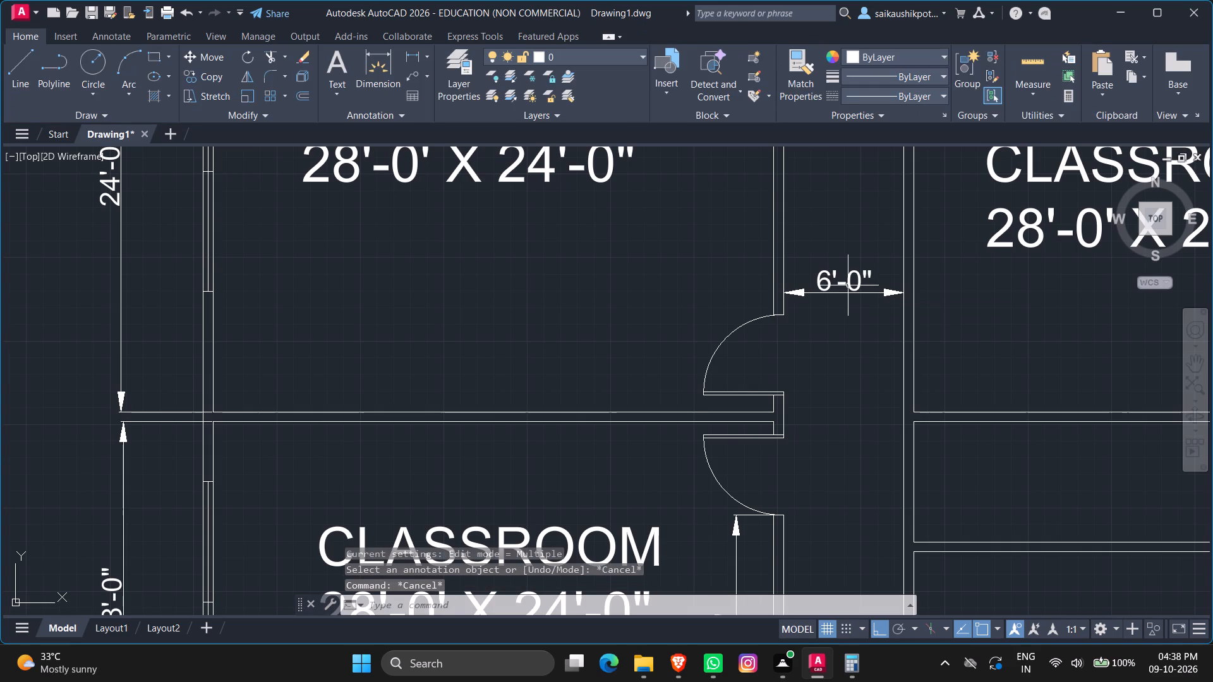
pyautogui.scroll(-3, 812, 354)
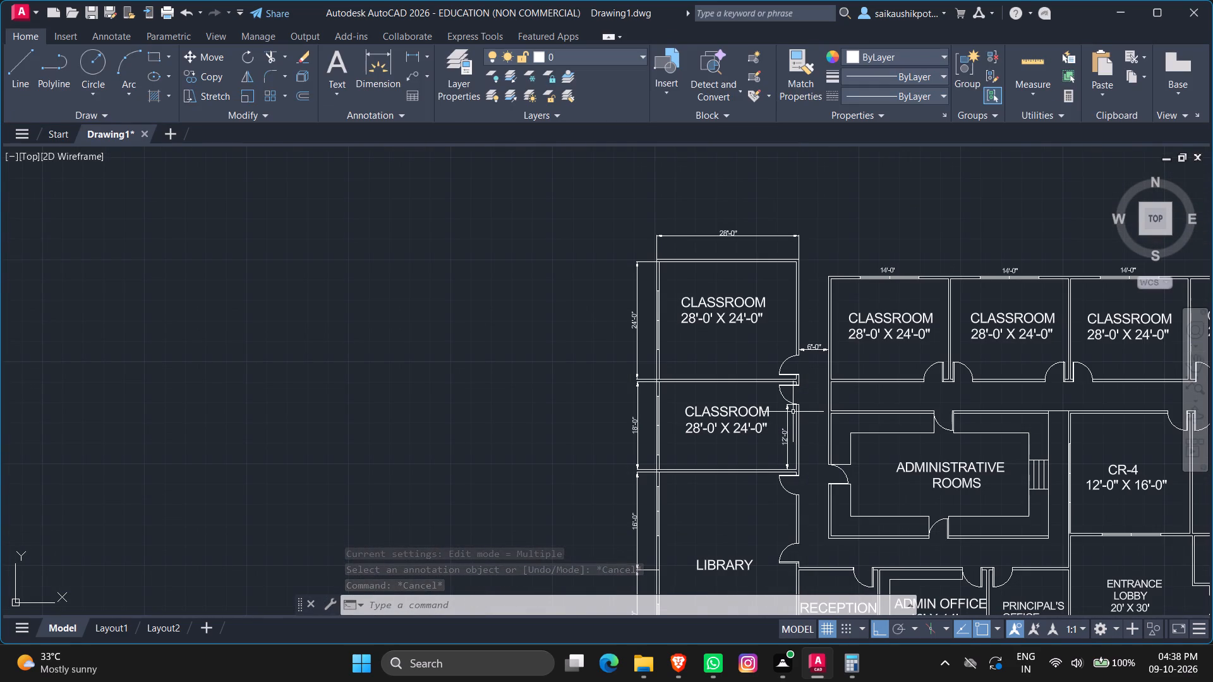
pyautogui.scroll(-3, 793, 412)
pyautogui.scroll(1, 764, 453)
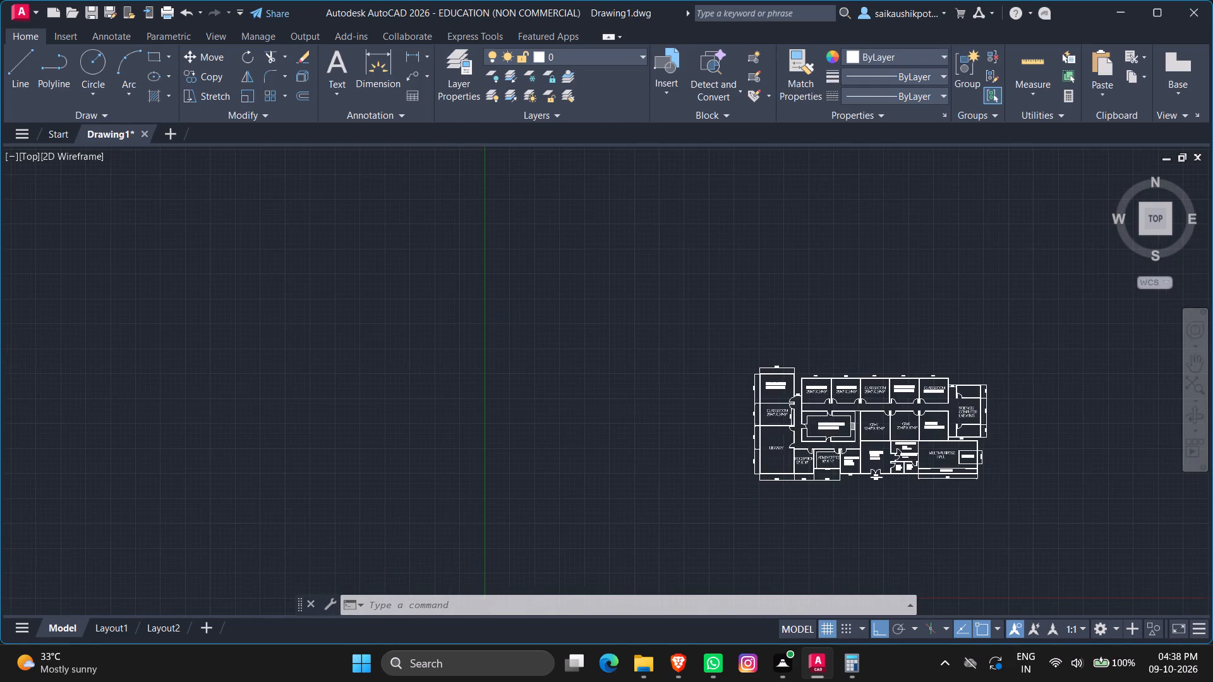
pyautogui.scroll(2, 764, 453)
pyautogui.scroll(4, 871, 387)
pyautogui.scroll(-3, 826, 401)
pyautogui.scroll(1, 811, 429)
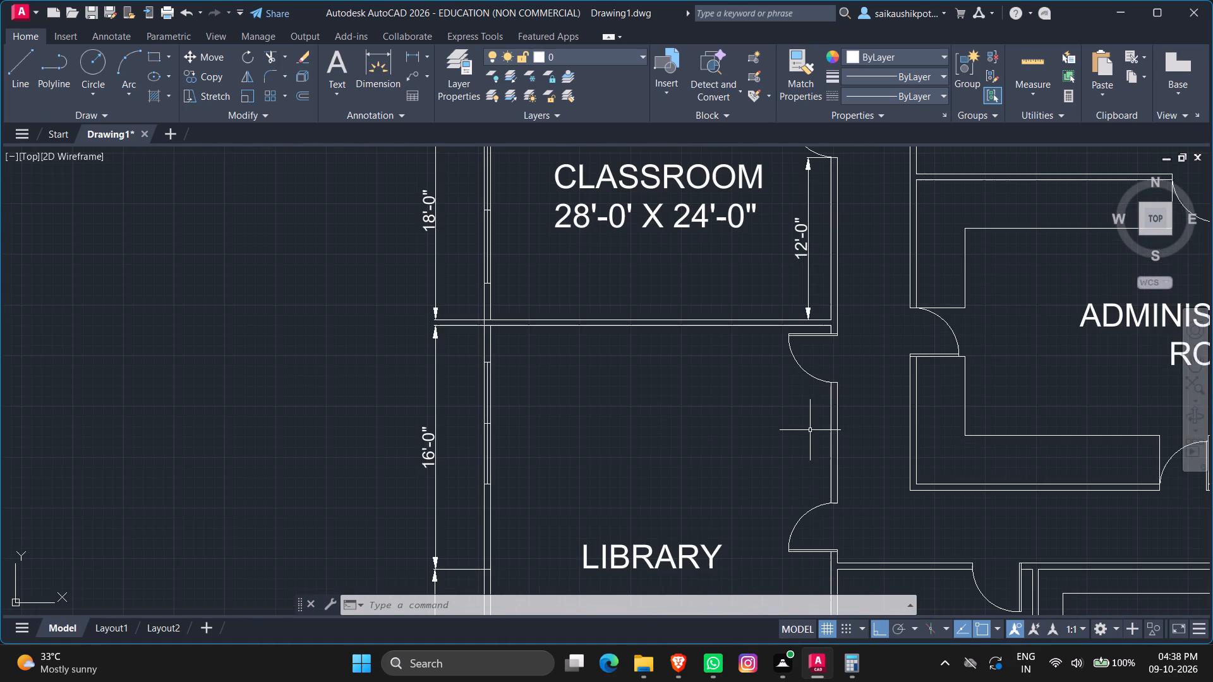
pyautogui.press('Escape')
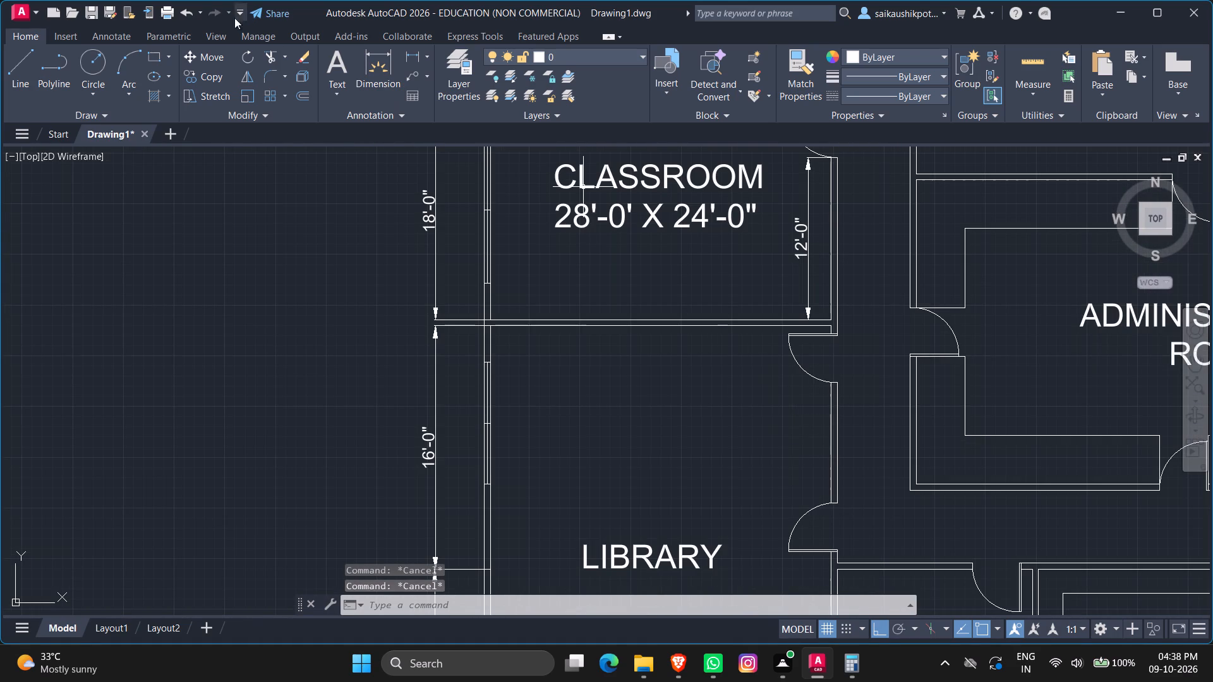
pyautogui.click(409, 52)
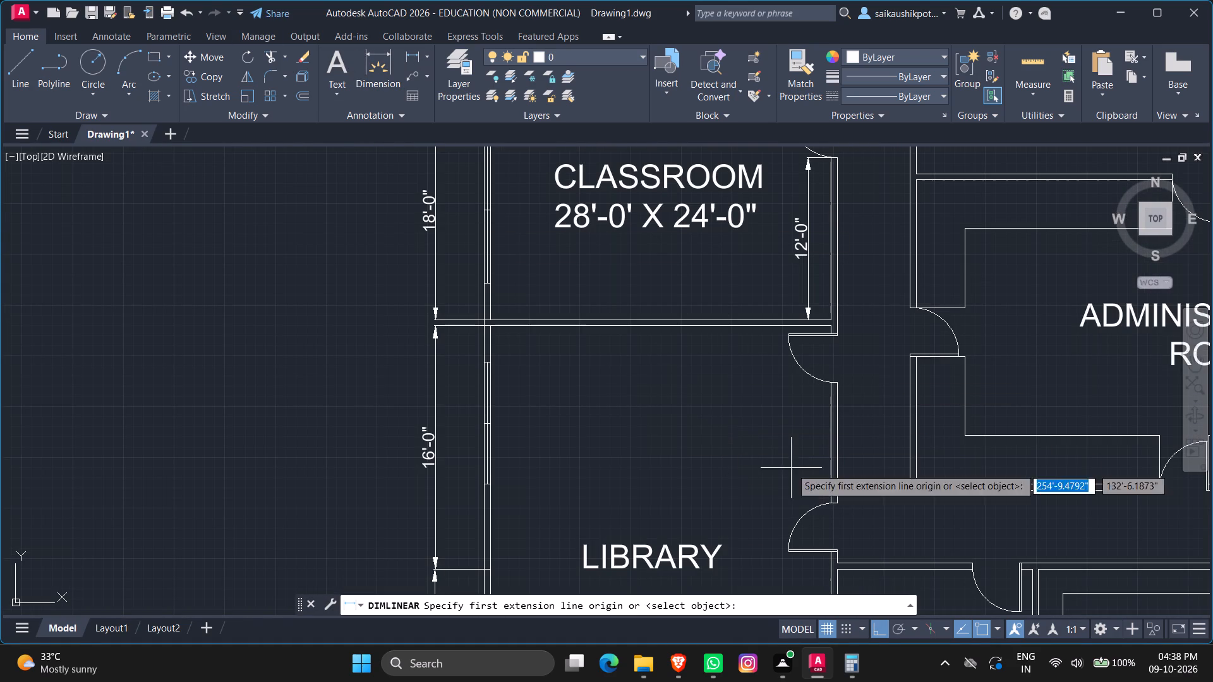
pyautogui.click(831, 498)
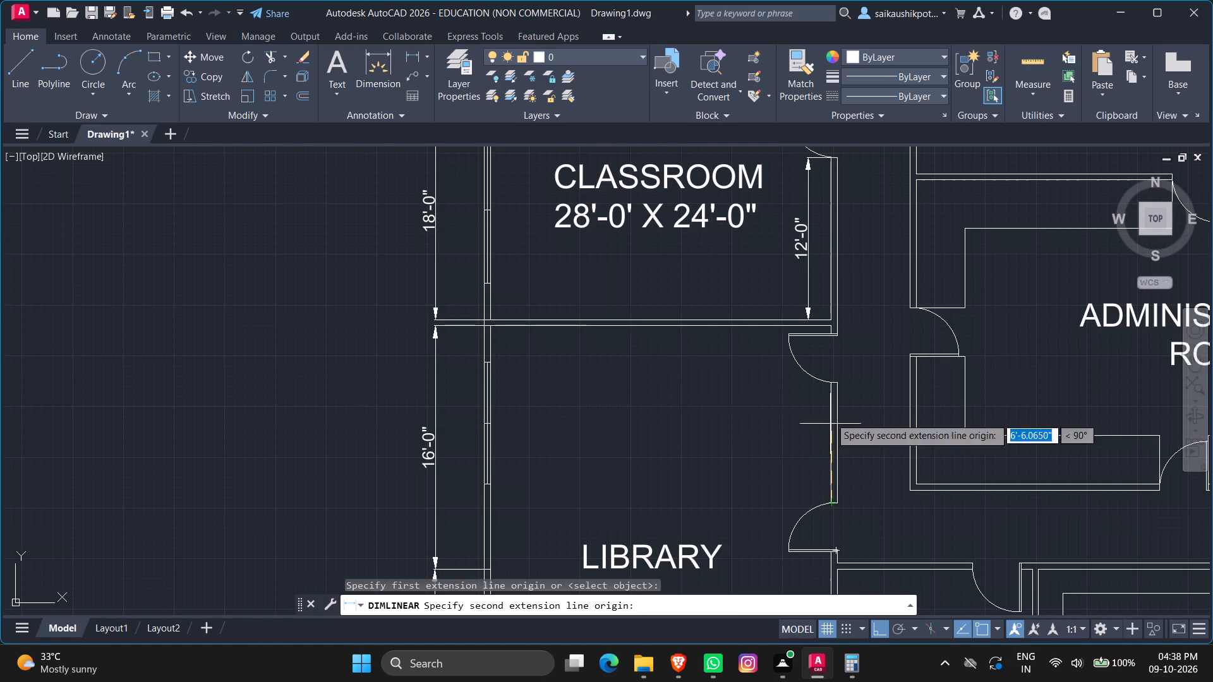
pyautogui.click(828, 386)
pyautogui.click(788, 410)
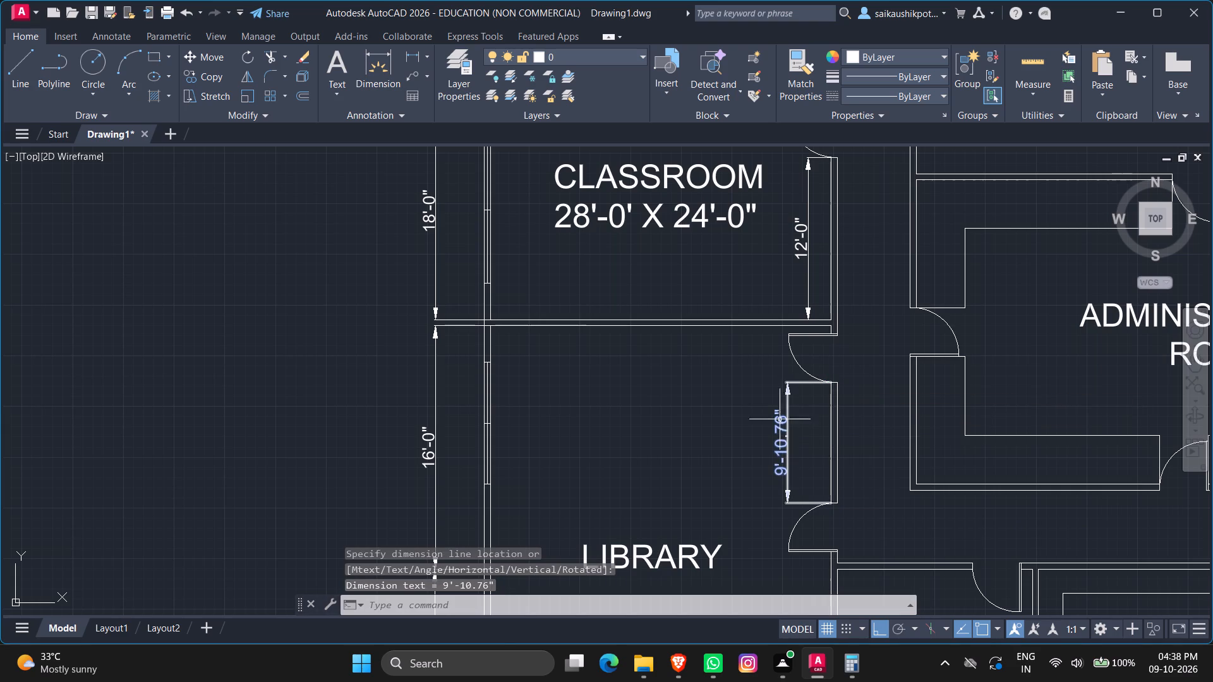
# Override the text of the library's east wall dimension between the doors with 12-0".
pyautogui.doubleClick(782, 433)
pyautogui.press('End')
pyautogui.press('BackSpace')
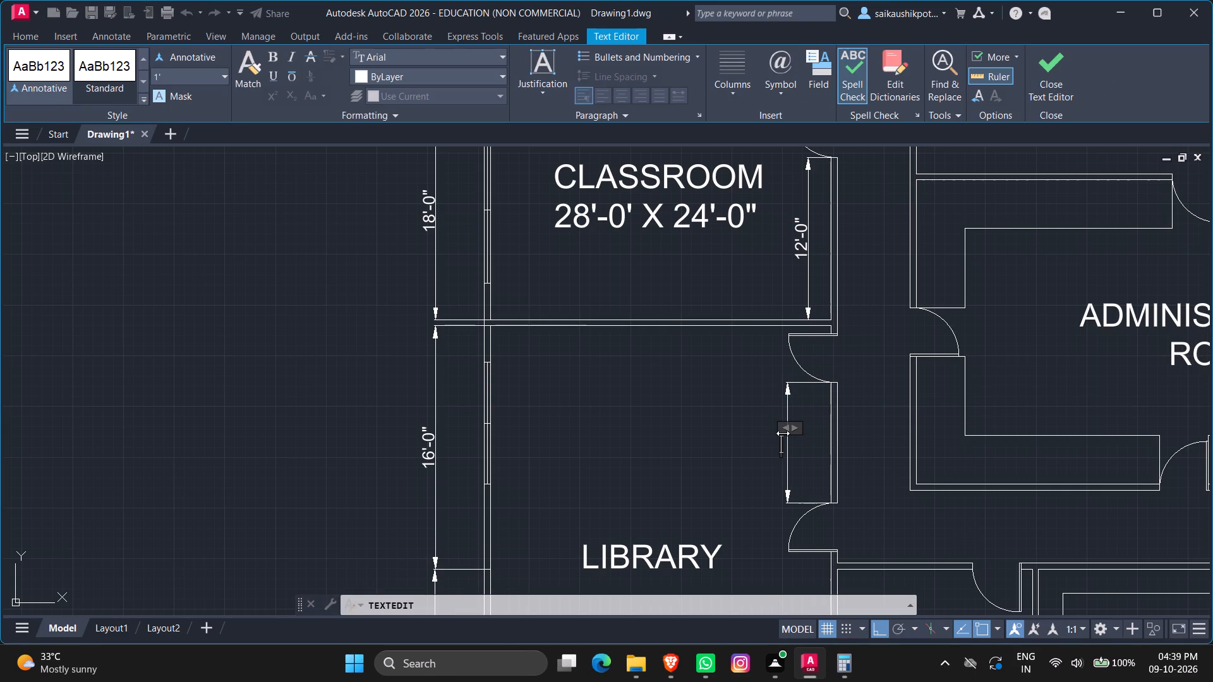
pyautogui.write('12')
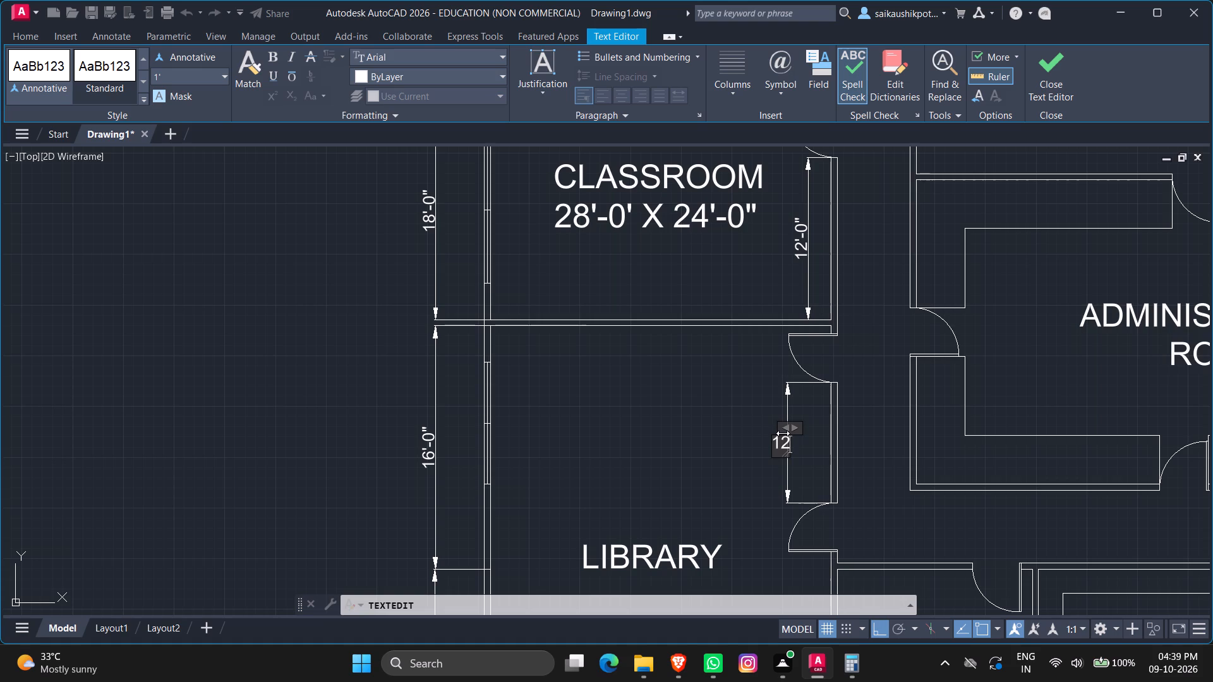
pyautogui.write('-0')
pyautogui.hotkey('shift', '"')
pyautogui.press('Escape')
pyautogui.press('Return')
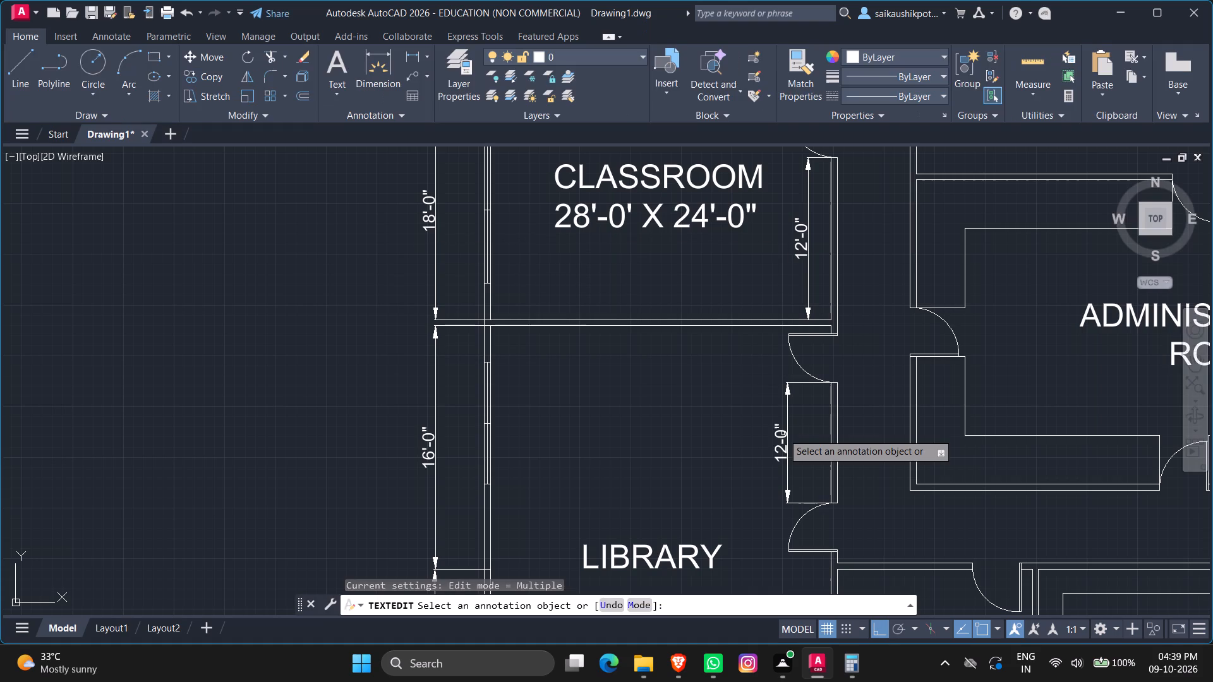
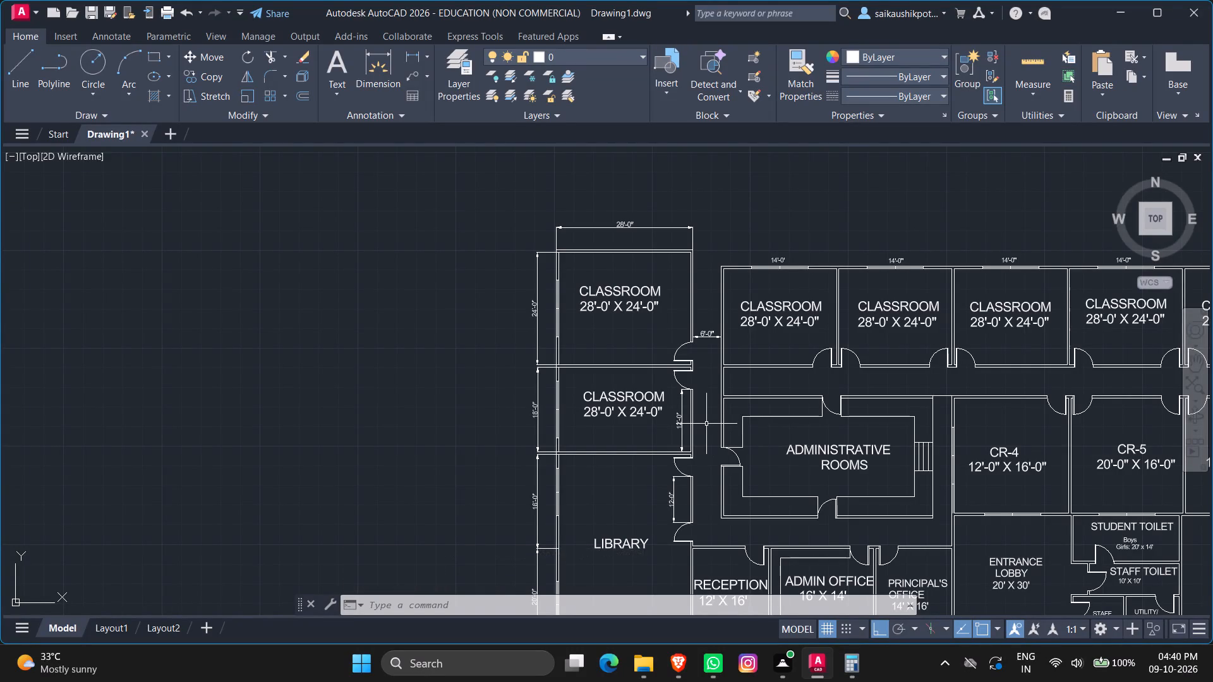
# Add a vertical linear dimension inside the principal's office along its west wall, between the inner south and north corners.
pyautogui.scroll(-3, 706, 424)
pyautogui.scroll(4, 634, 471)
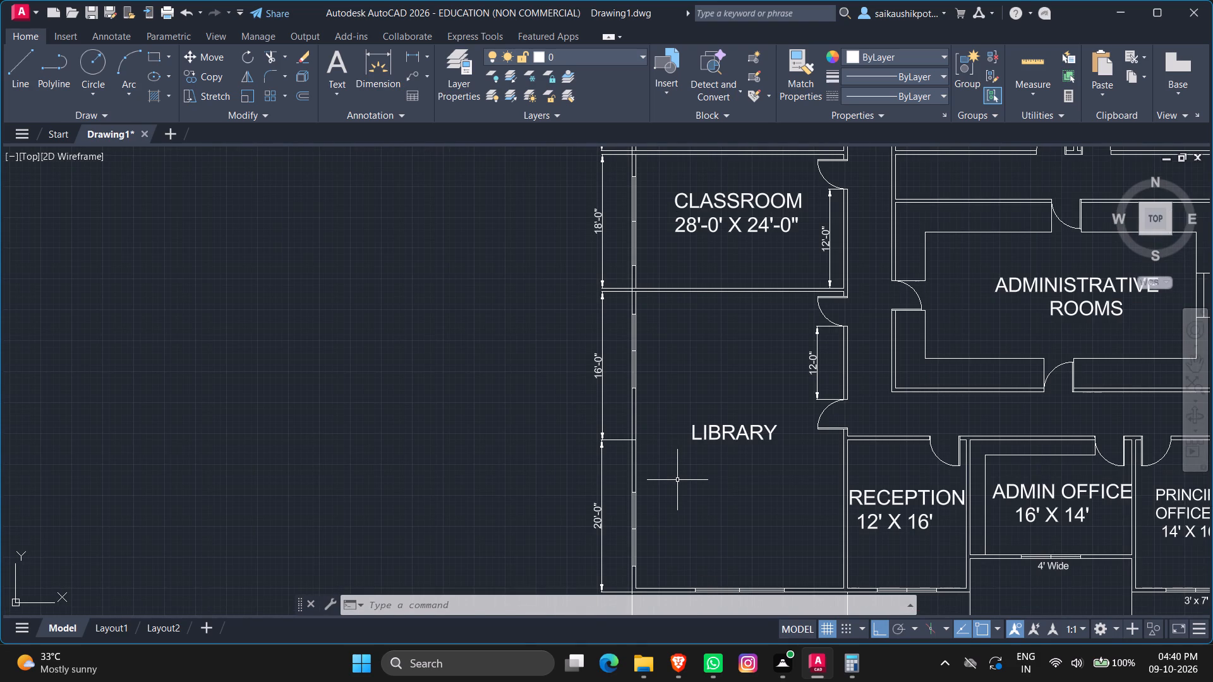
pyautogui.scroll(-1, 755, 425)
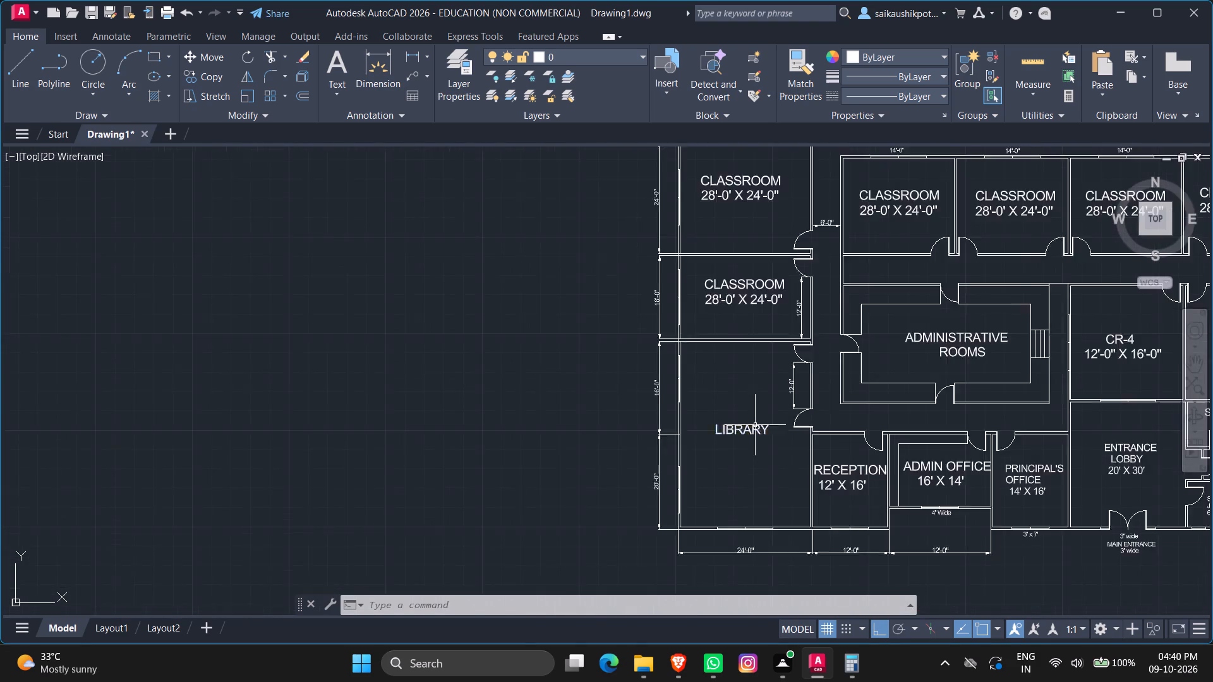
pyautogui.scroll(-1, 754, 424)
pyautogui.press('Escape')
pyautogui.scroll(3, 866, 488)
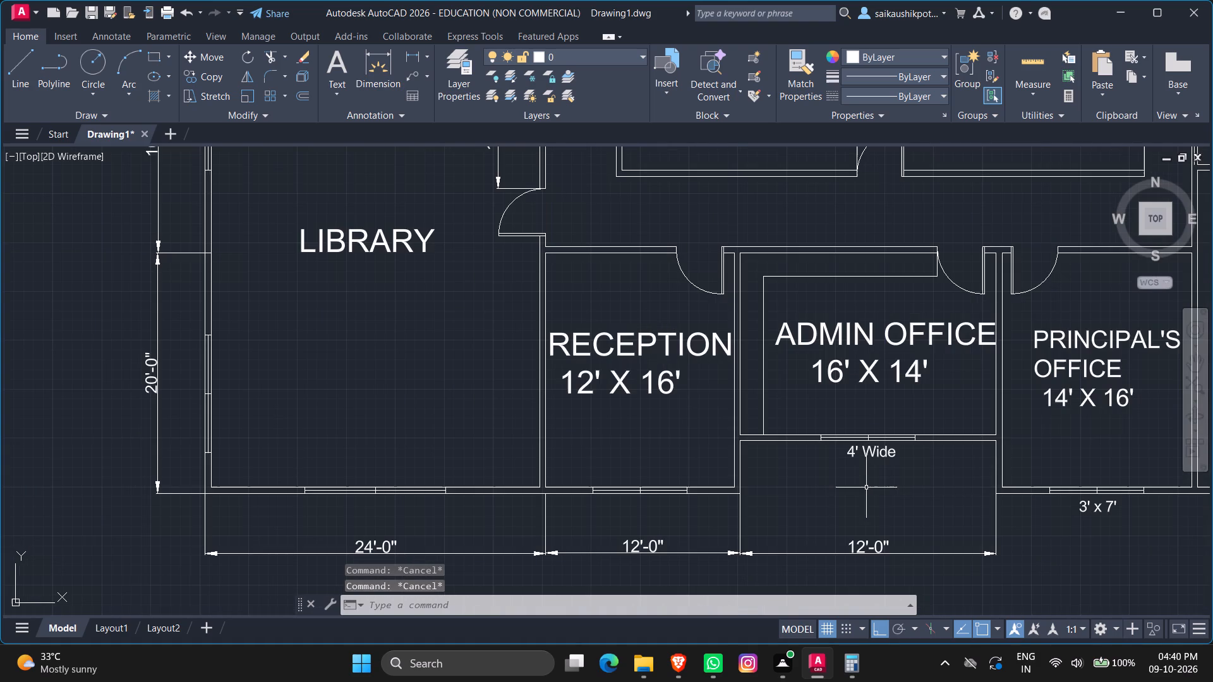
pyautogui.scroll(-2, 800, 444)
pyautogui.scroll(2, 909, 424)
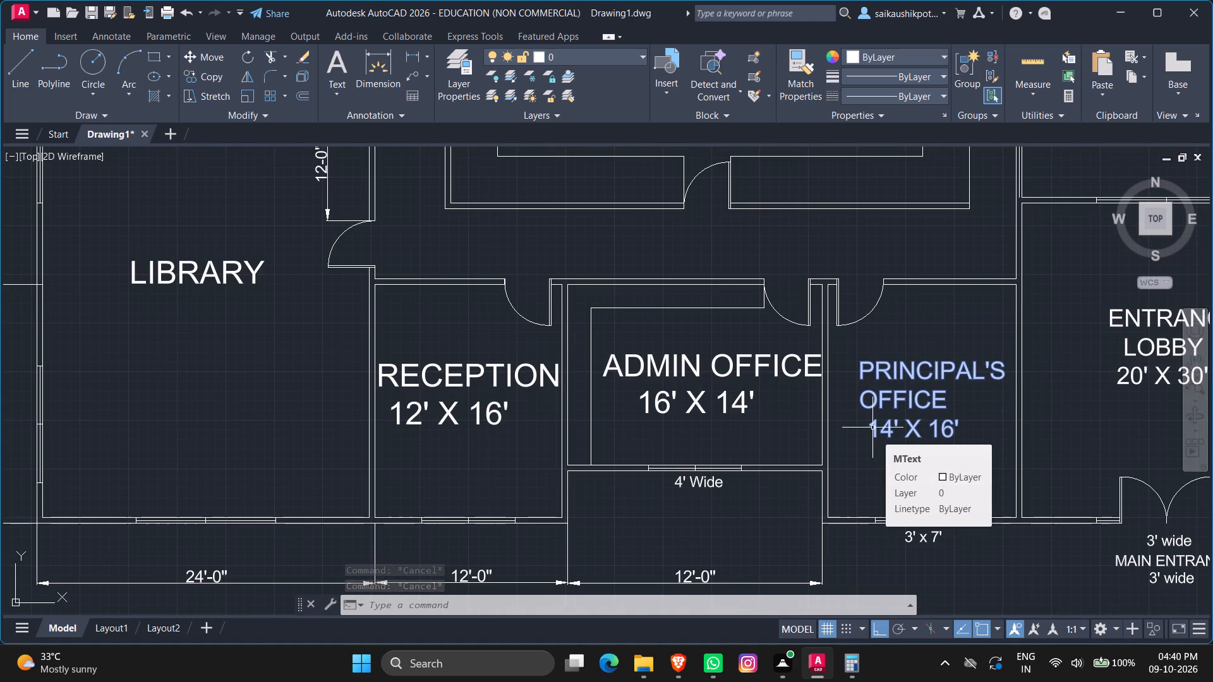
pyautogui.click(407, 58)
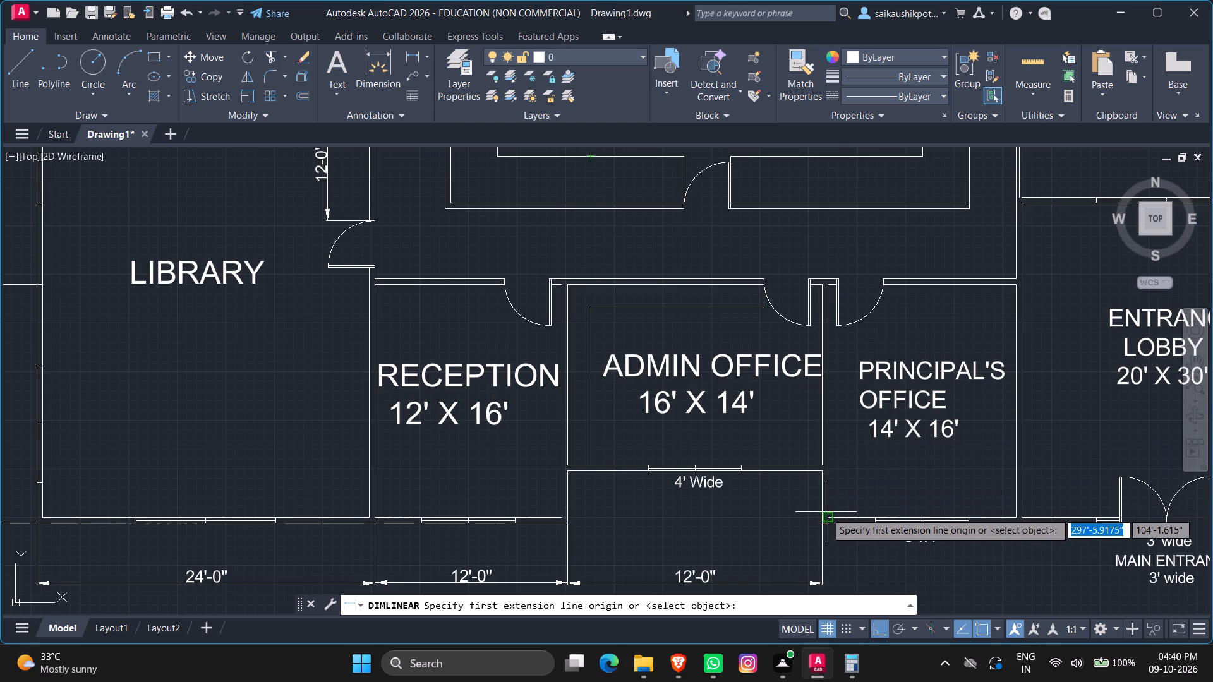
pyautogui.click(828, 515)
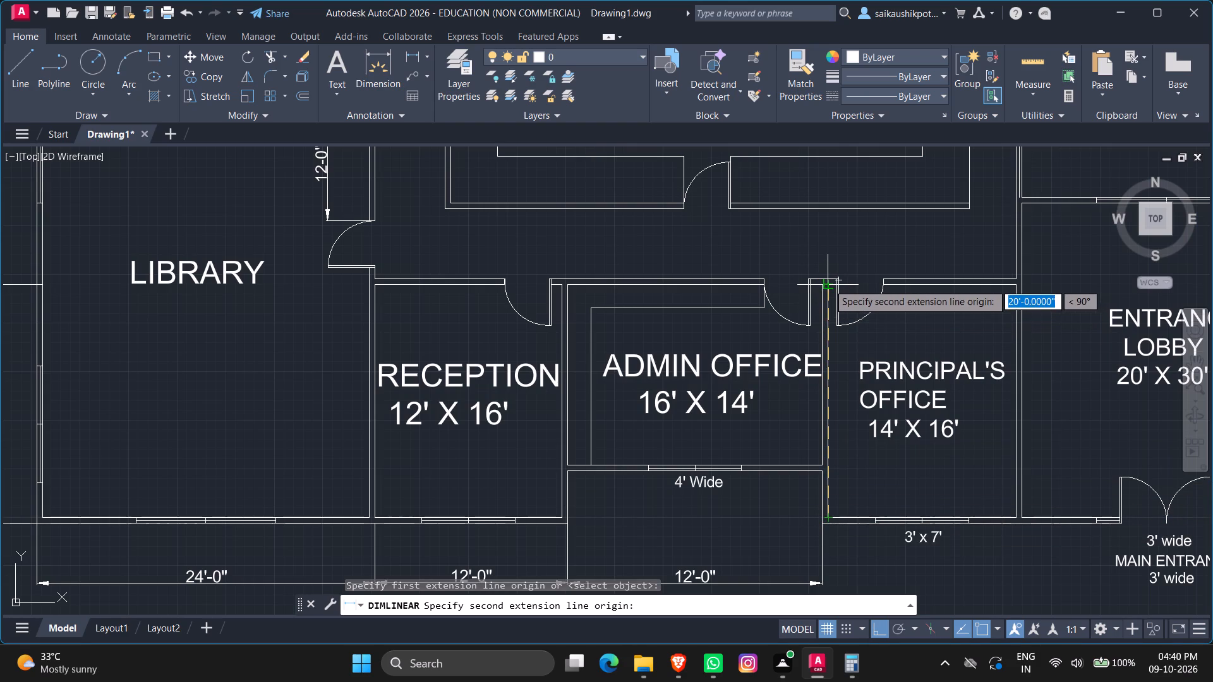
pyautogui.scroll(3, 831, 297)
pyautogui.click(809, 246)
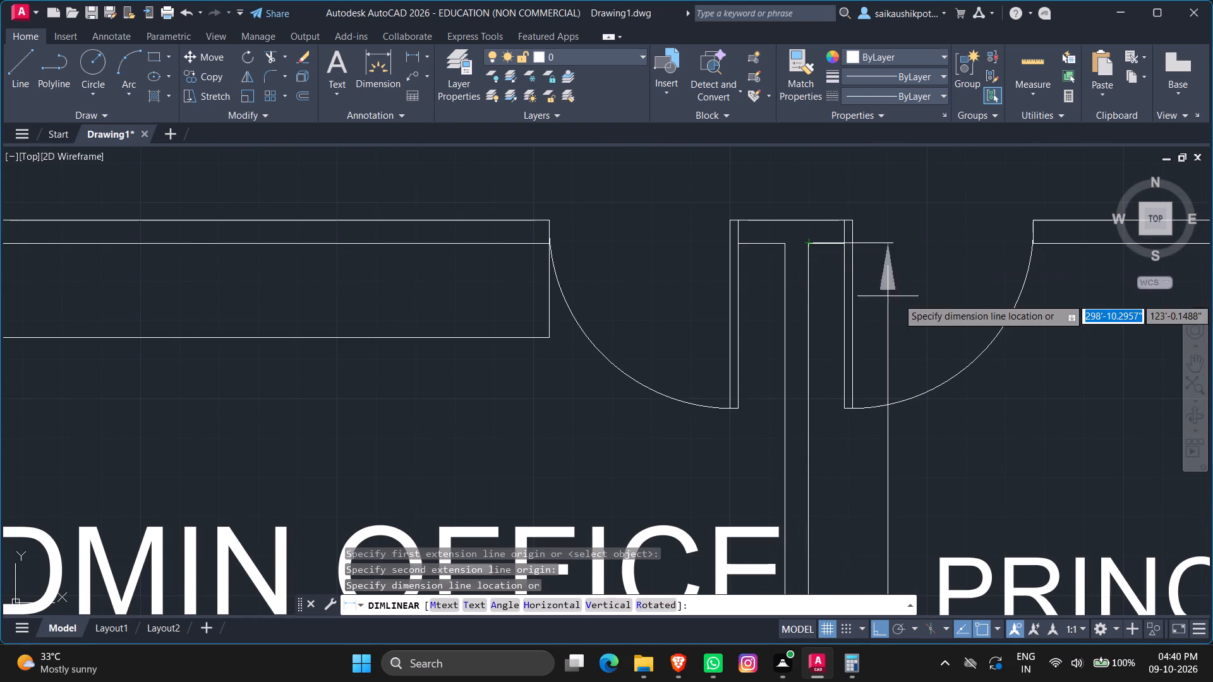
pyautogui.scroll(-1, 920, 282)
pyautogui.click(921, 282)
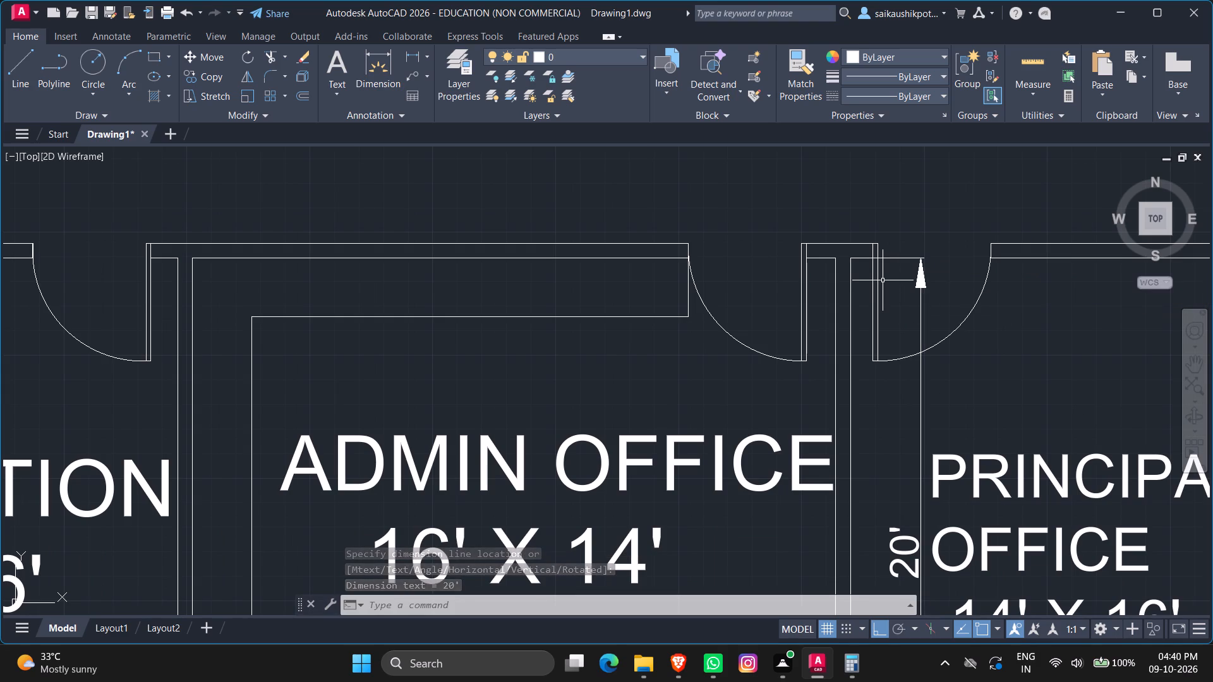
# Override the text of the principal's office vertical dimension with 16'-0".
pyautogui.scroll(-2, 922, 323)
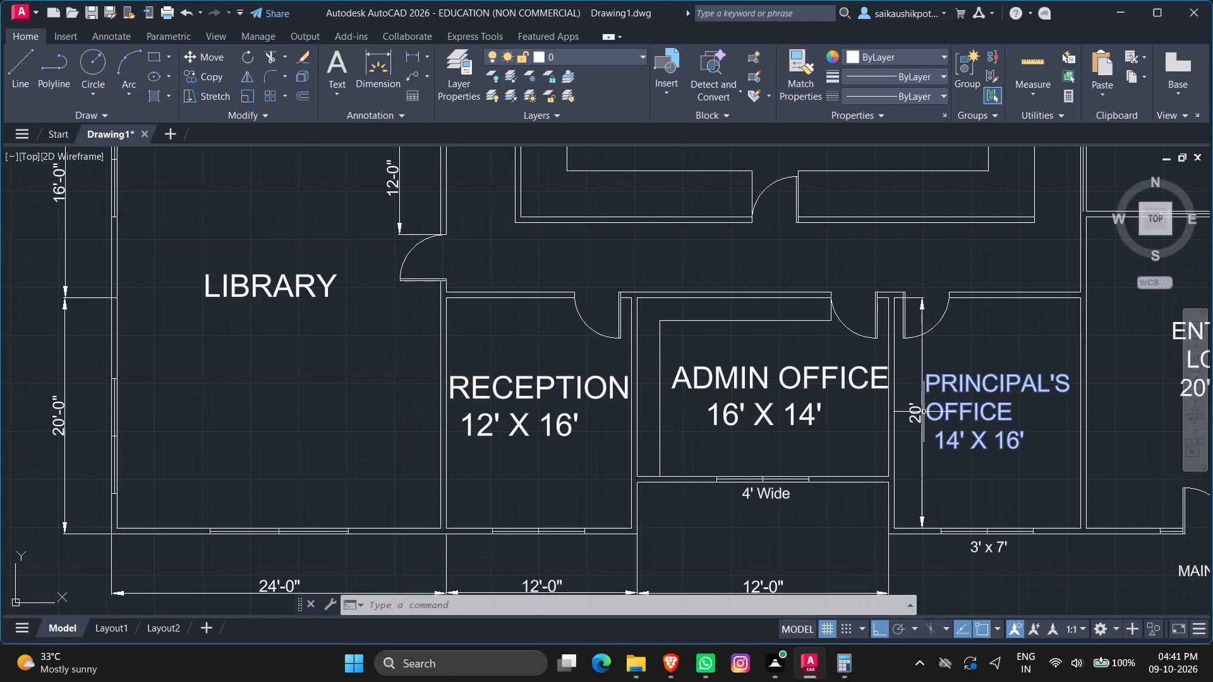
pyautogui.scroll(3, 921, 415)
pyautogui.click(881, 402)
pyautogui.doubleClick(860, 431)
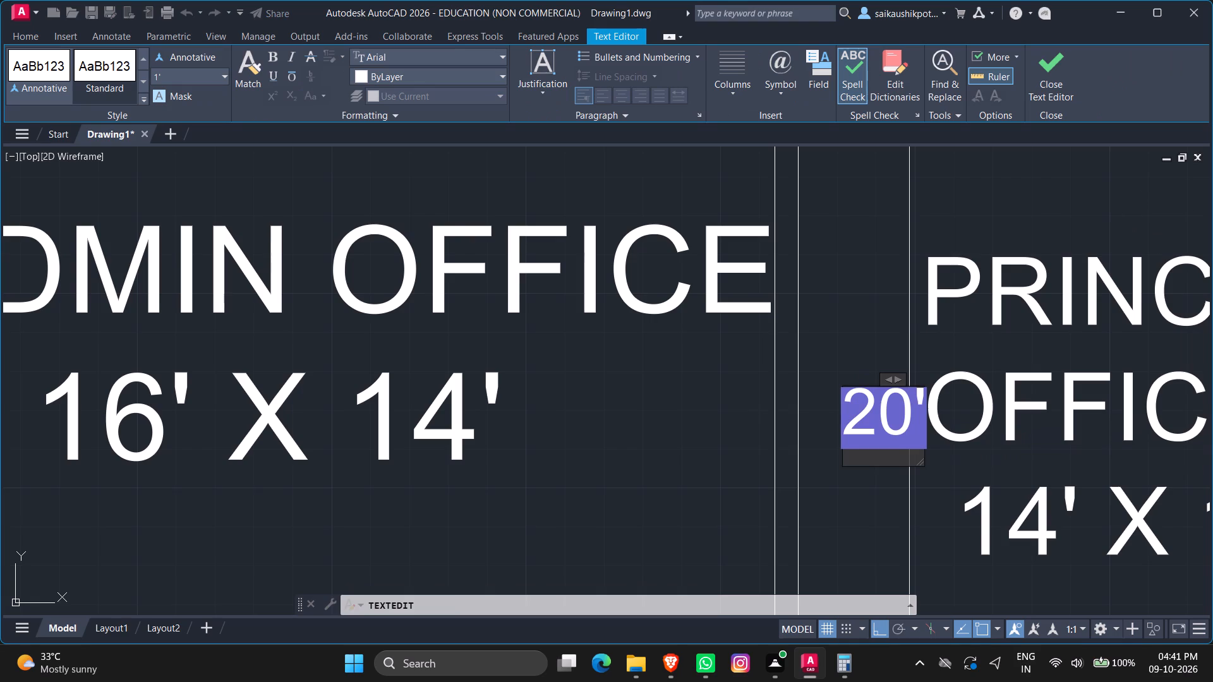
pyautogui.press('End')
pyautogui.press('BackSpace')
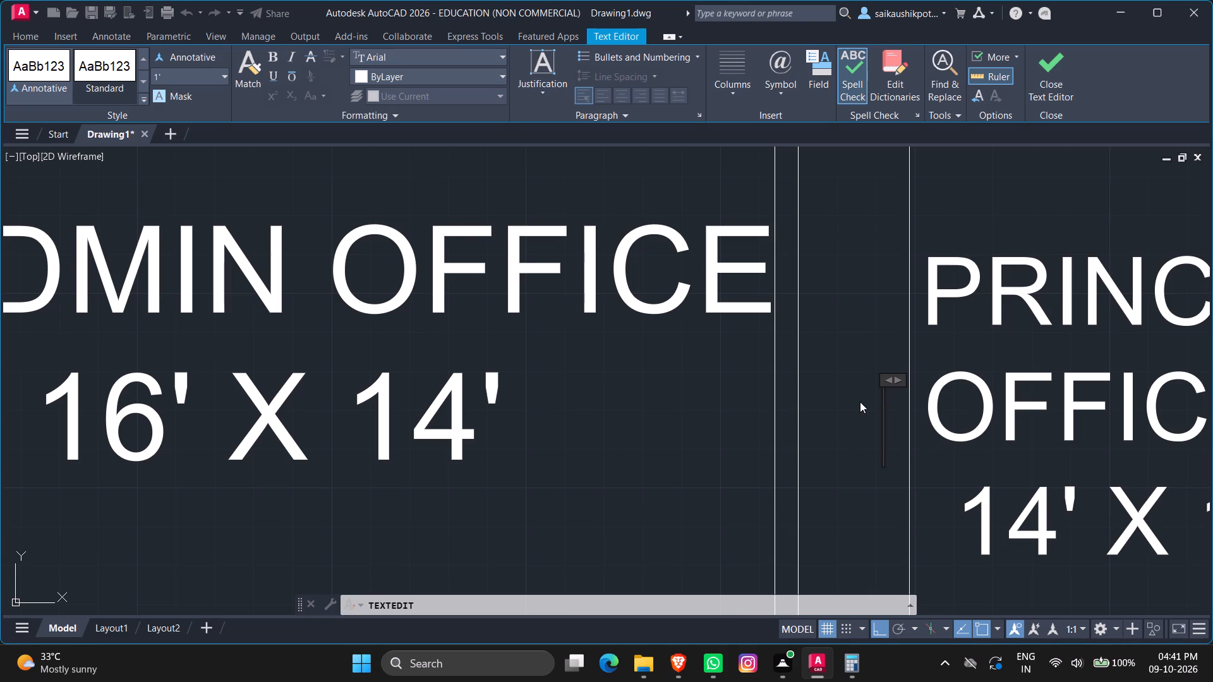
pyautogui.write("16'")
pyautogui.write('-0"')
pyautogui.press('Escape')
pyautogui.press('Return')
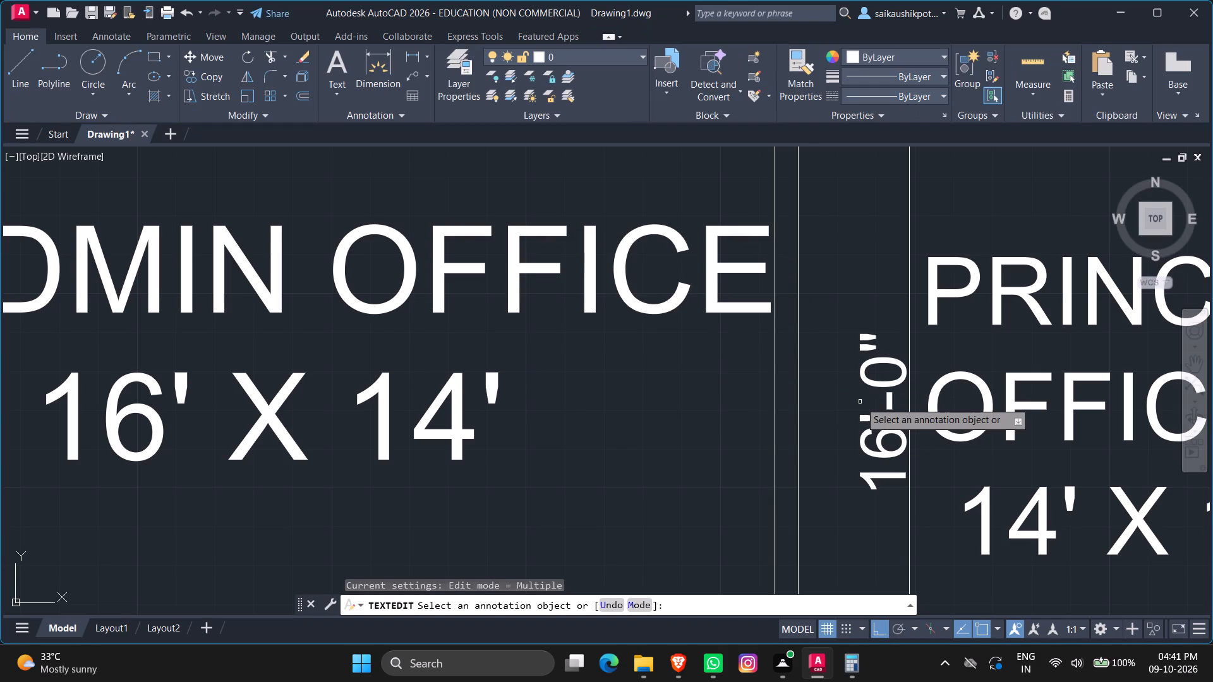
pyautogui.scroll(-3, 802, 268)
pyautogui.press('Escape')
pyautogui.press('Escape')
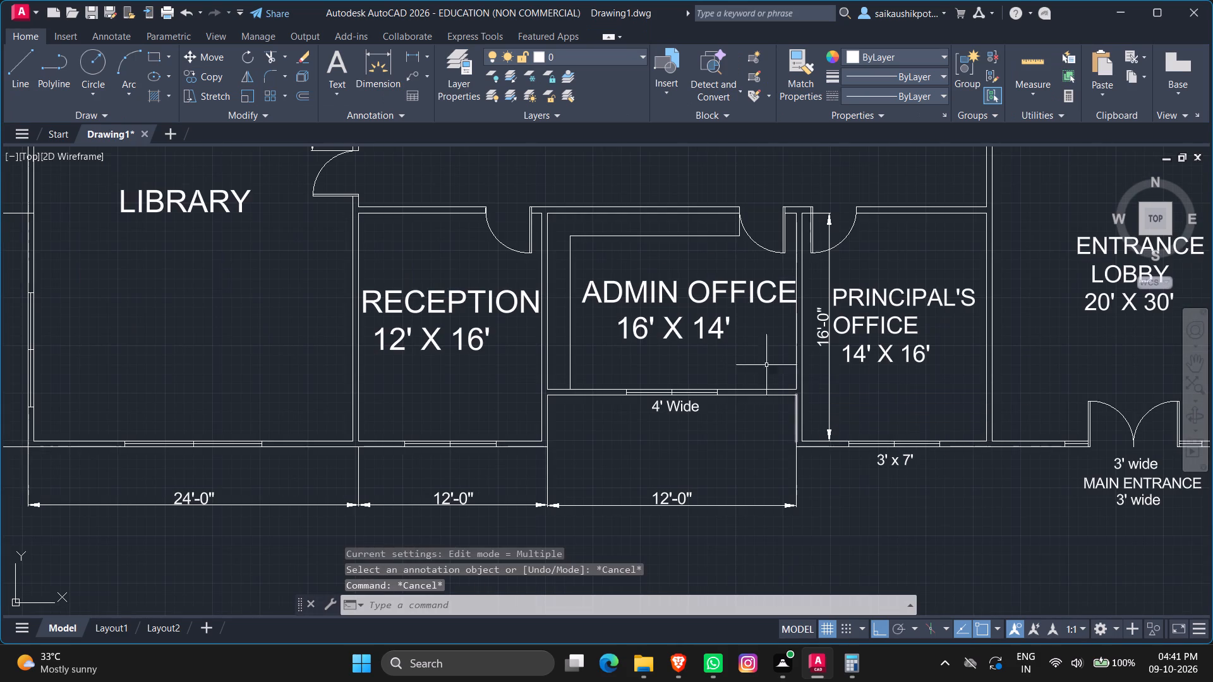
# Add a horizontal linear dimension inside the principal's office, between its inner southwest and southeast corners, just above the south window.
pyautogui.click(407, 62)
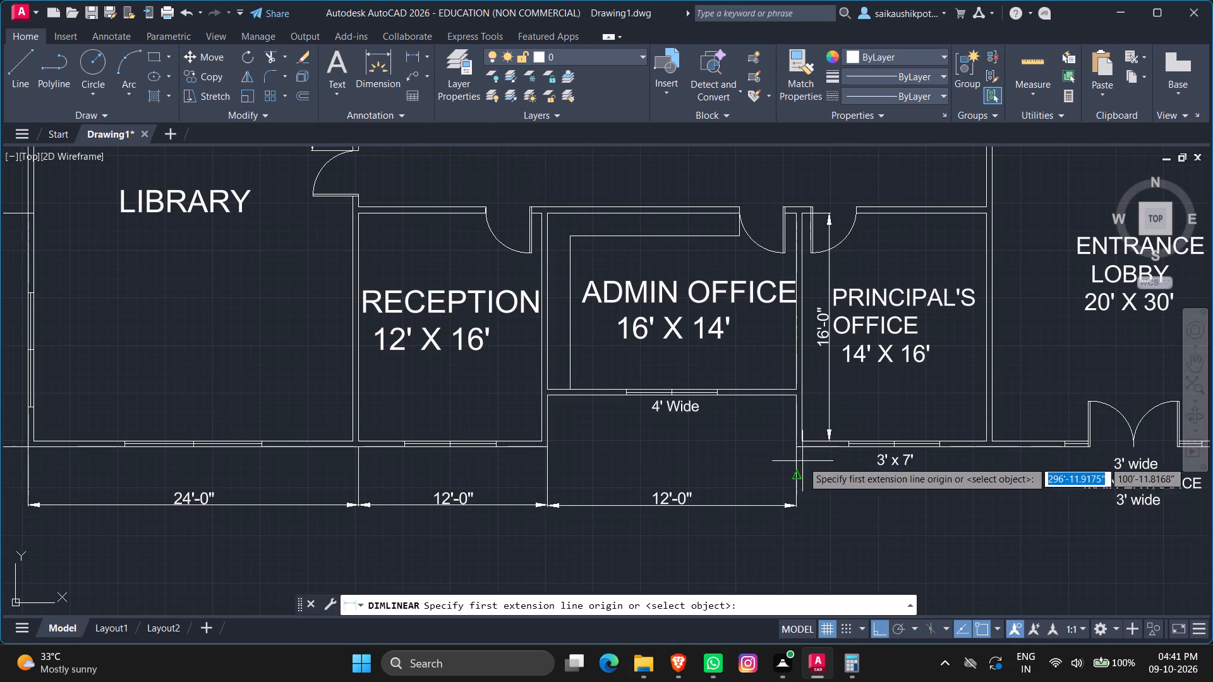
pyautogui.doubleClick(803, 436)
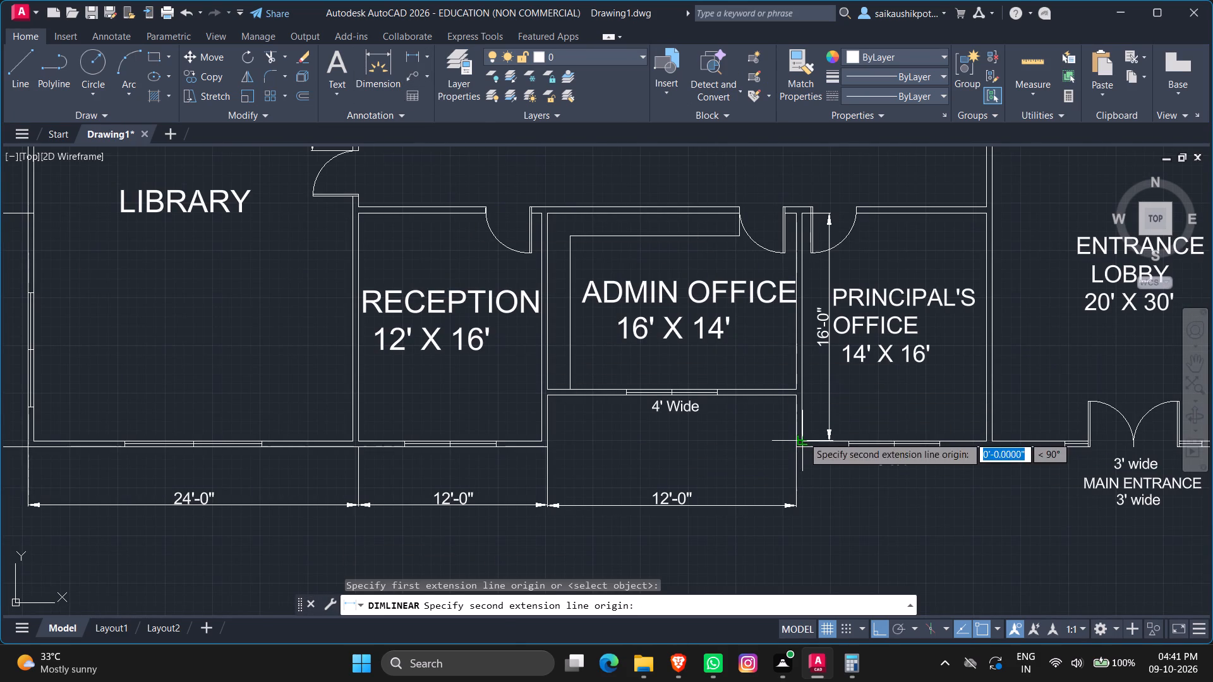
pyautogui.scroll(2, 970, 438)
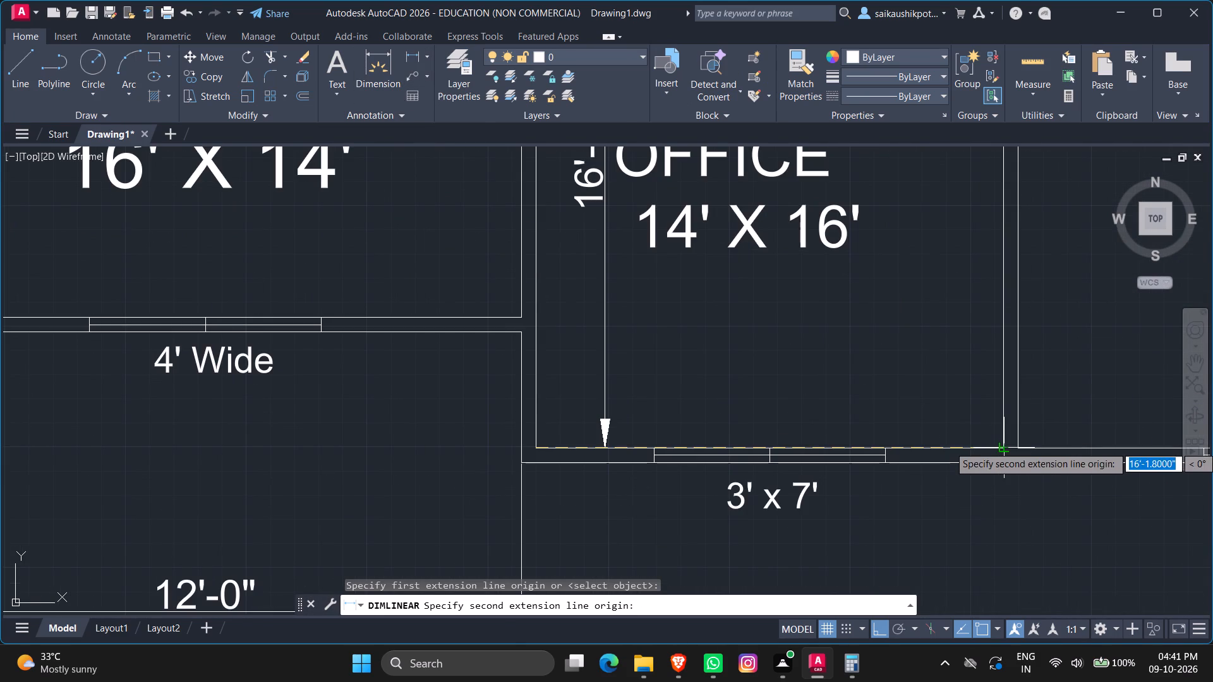
pyautogui.click(1000, 446)
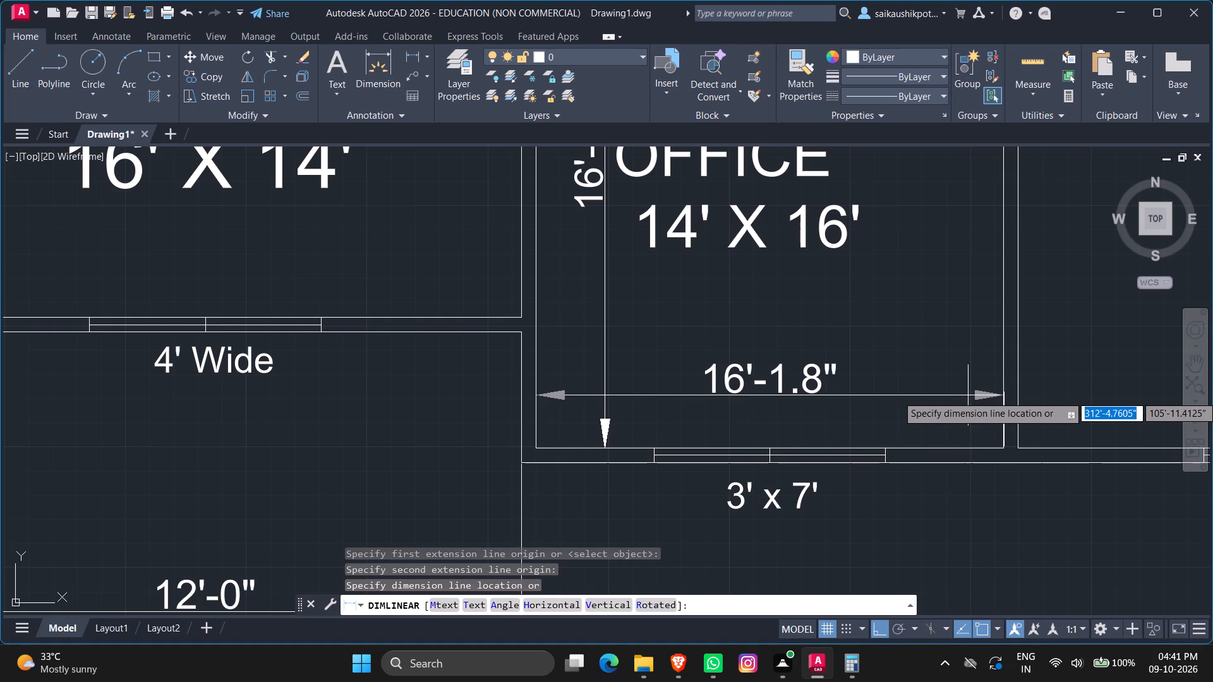
pyautogui.click(968, 395)
pyautogui.press('Escape')
pyautogui.press('Escape')
# Override the text of the principal's office horizontal dimension with 12'-0".
pyautogui.doubleClick(727, 372)
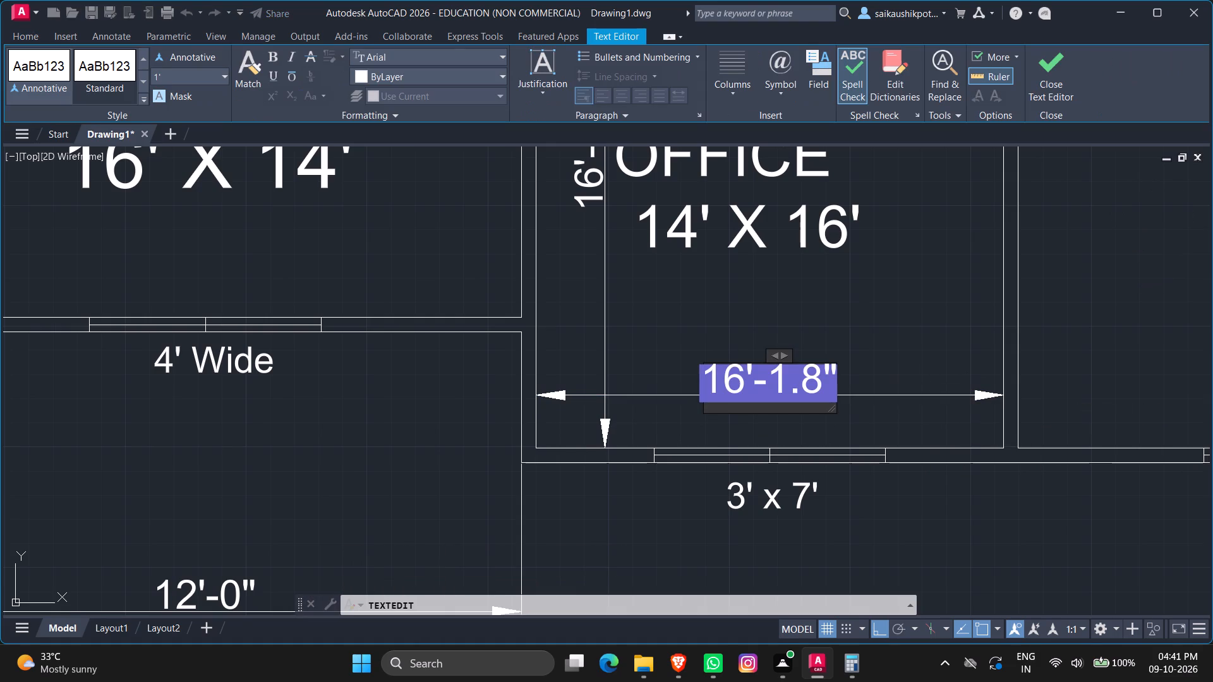
pyautogui.press('End')
pyautogui.press('BackSpace')
pyautogui.write('12\'-0"')
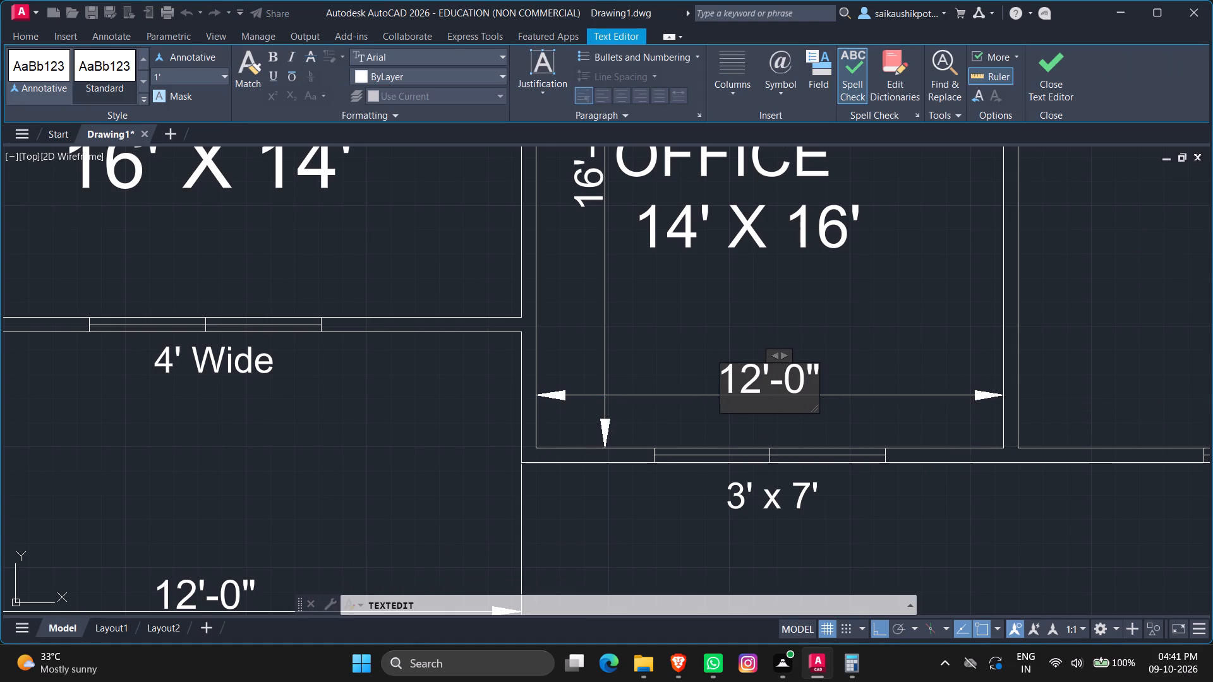
pyautogui.press('Escape')
pyautogui.press('Return')
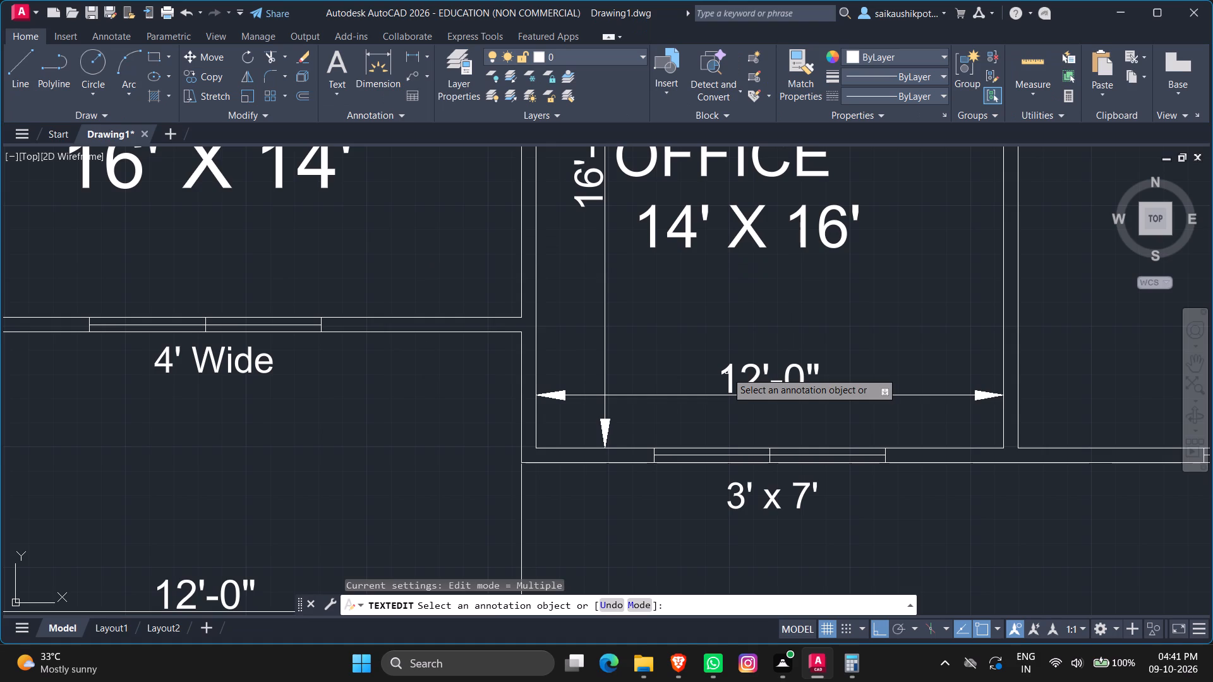
pyautogui.scroll(-1, 727, 372)
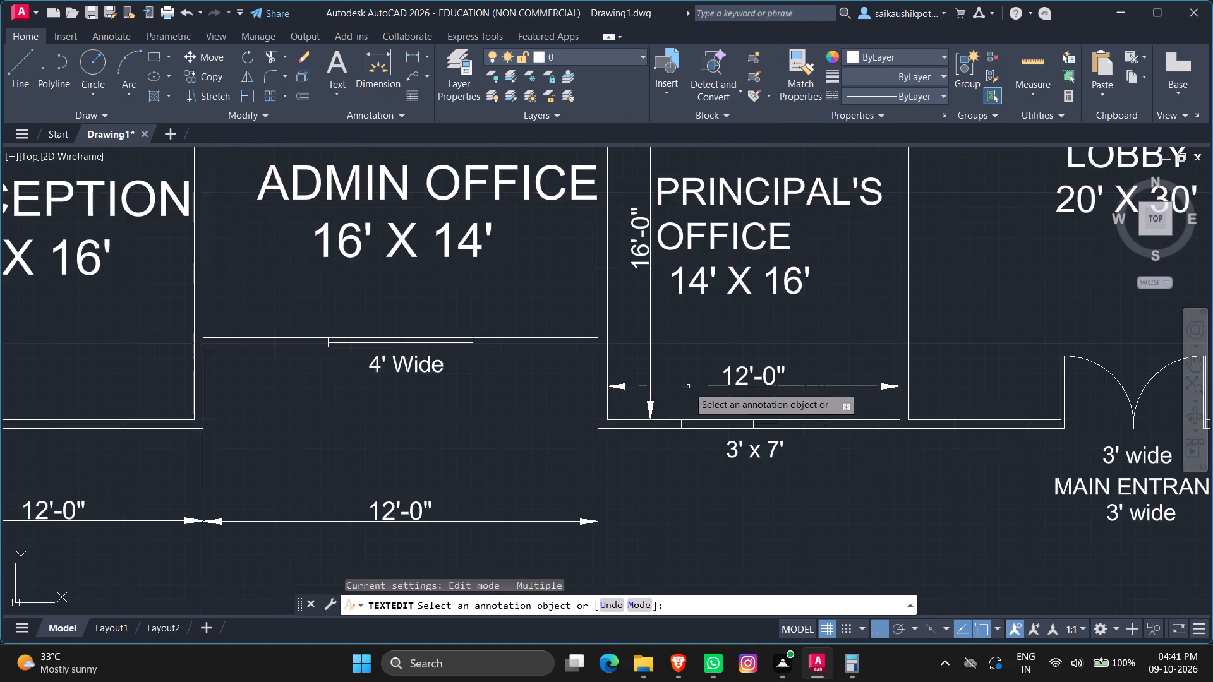
pyautogui.scroll(-2, 682, 395)
pyautogui.press('Escape')
pyautogui.press('Escape')
# Add a vertical linear dimension inside the entrance lobby along its east wall, from the south wall to the north wall.
pyautogui.scroll(1, 896, 388)
pyautogui.scroll(-2, 841, 457)
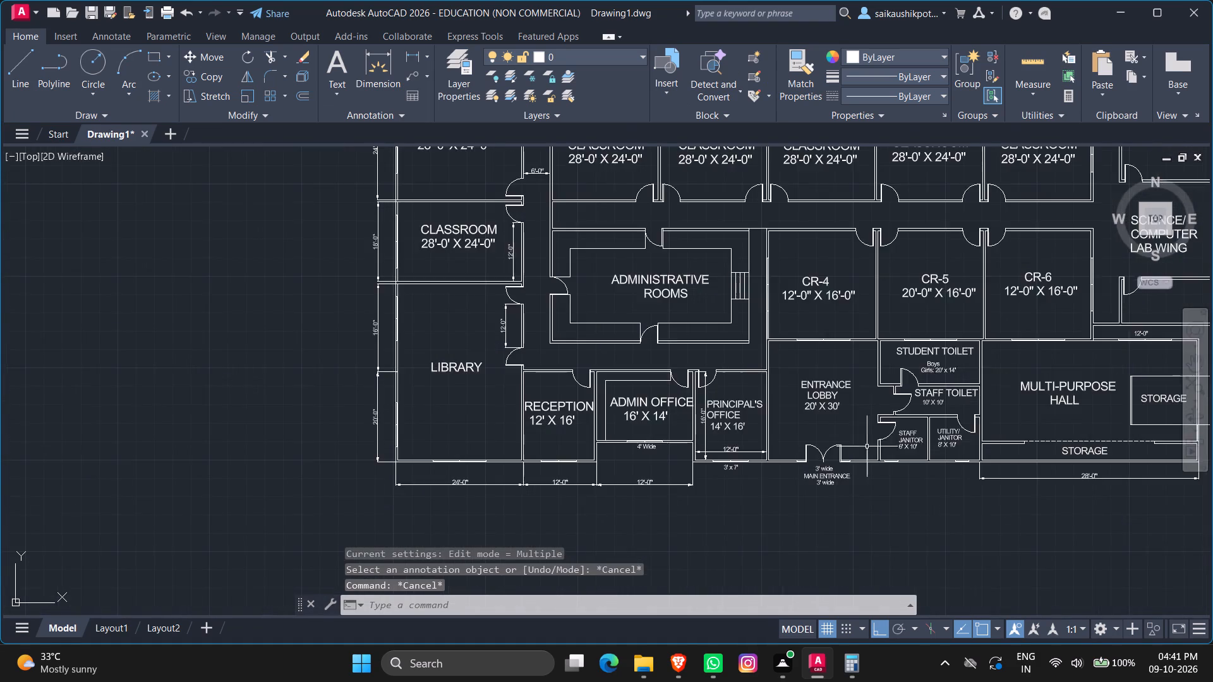
pyautogui.scroll(2, 871, 441)
pyautogui.scroll(-1, 852, 467)
pyautogui.scroll(1, 840, 447)
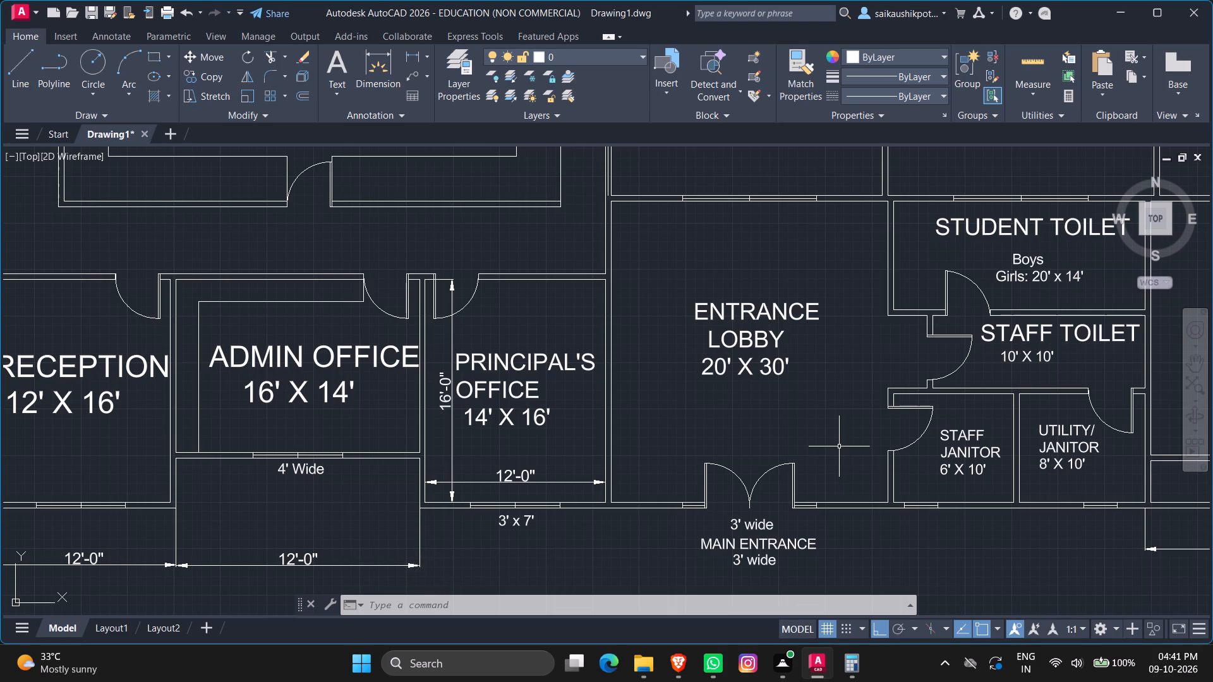
pyautogui.press('Escape')
pyautogui.press('Escape')
pyautogui.press('Escape')
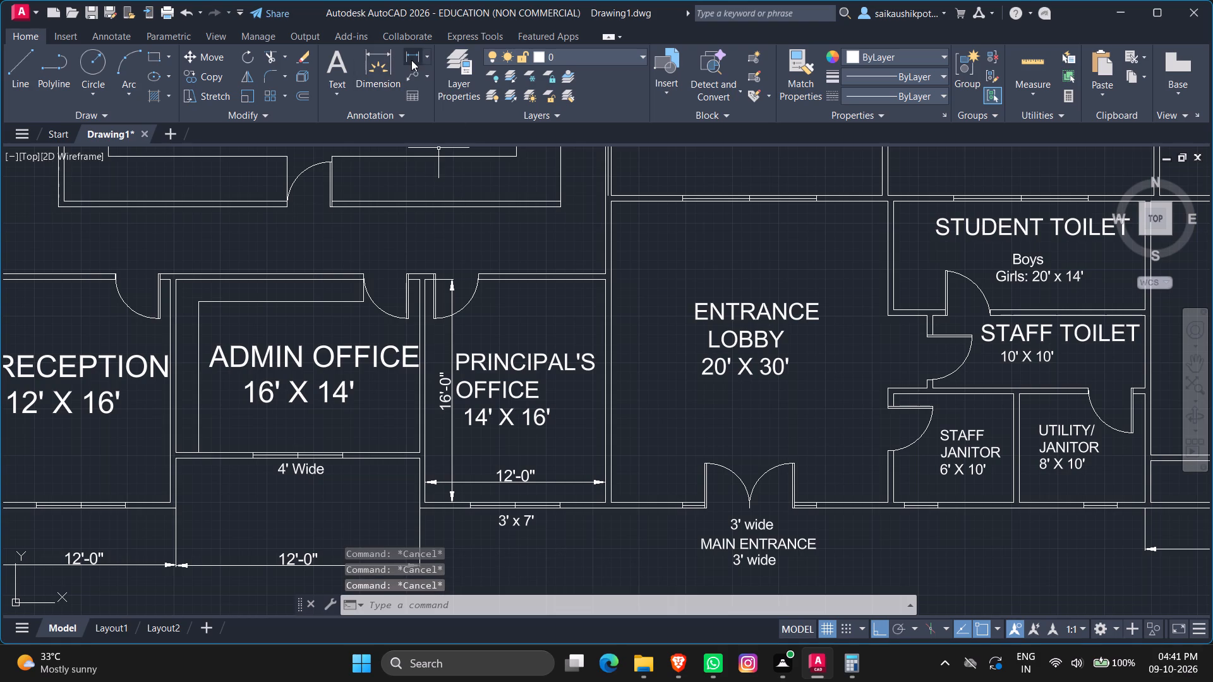
pyautogui.click(411, 60)
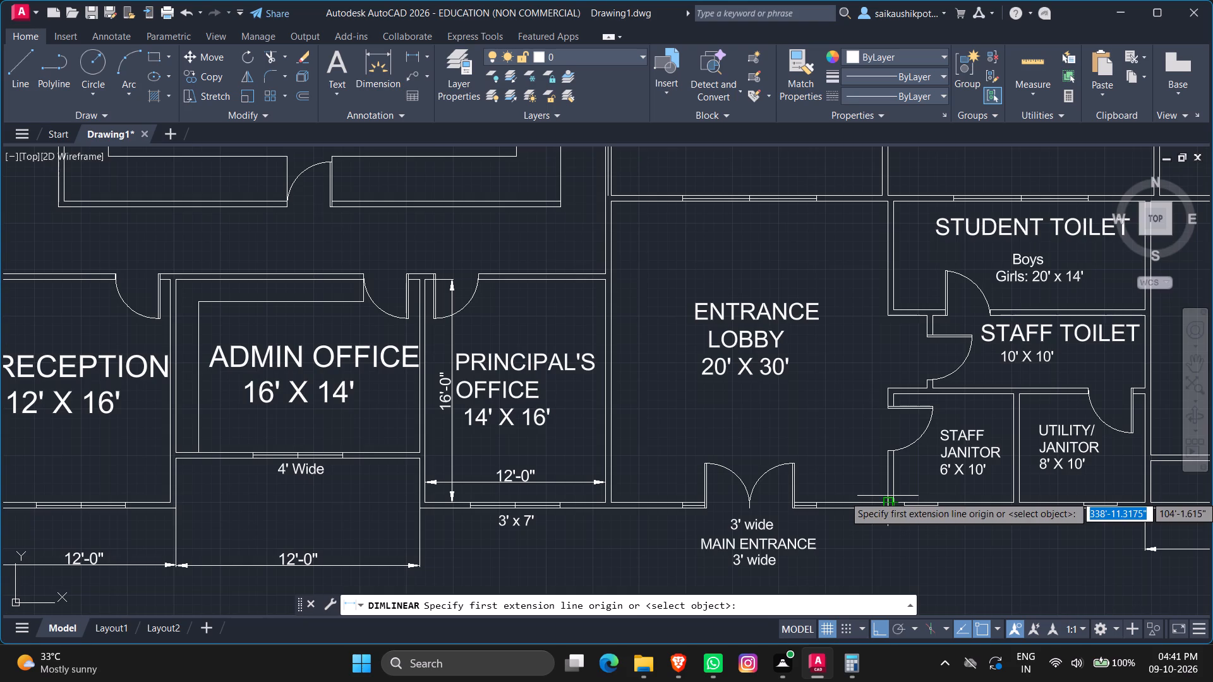
pyautogui.scroll(3, 888, 500)
pyautogui.click(873, 509)
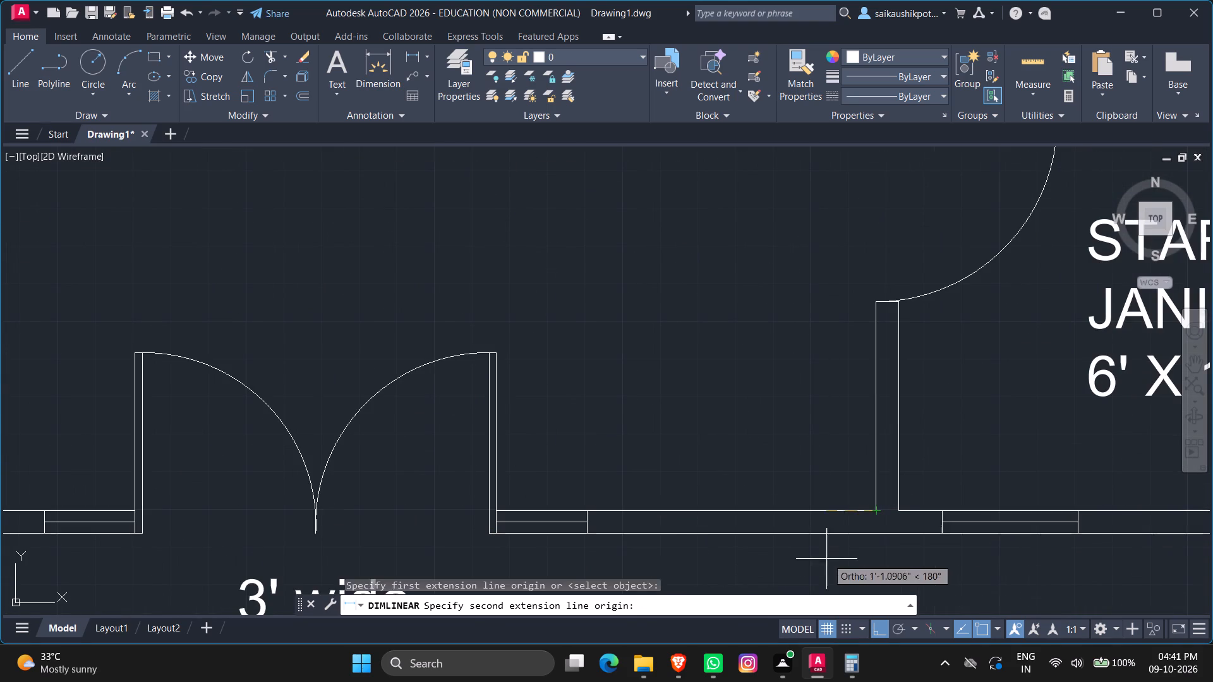
pyautogui.scroll(-2, 826, 559)
pyautogui.scroll(-1, 815, 368)
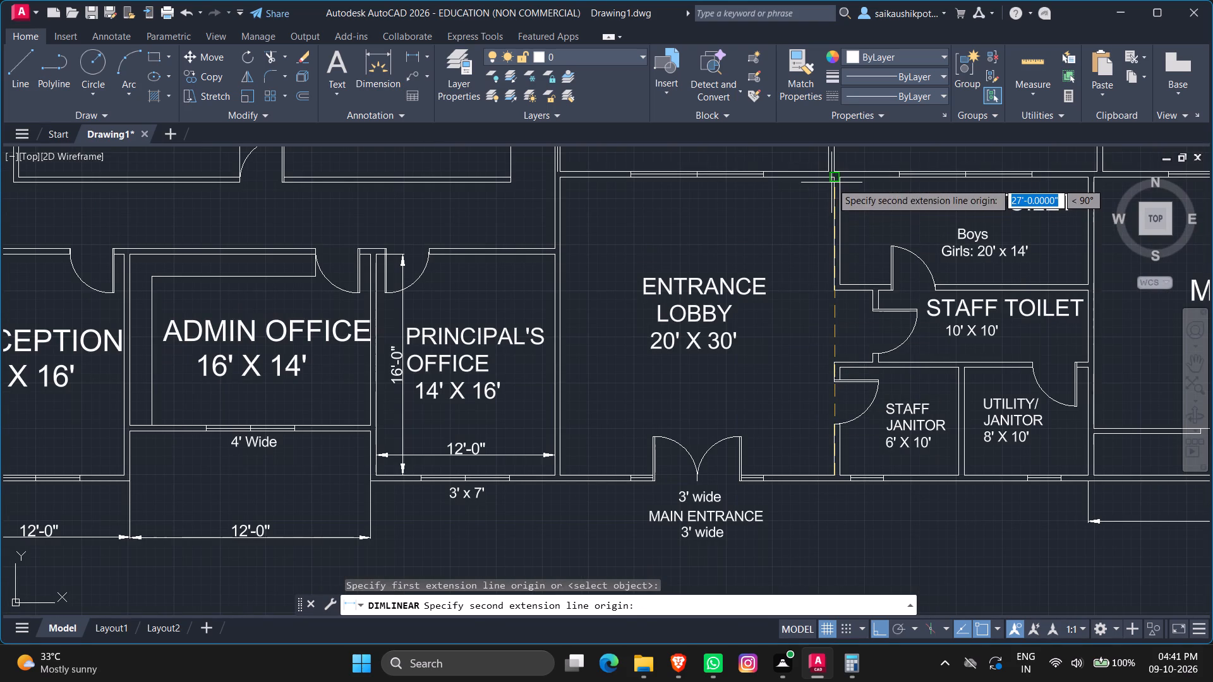
pyautogui.click(832, 179)
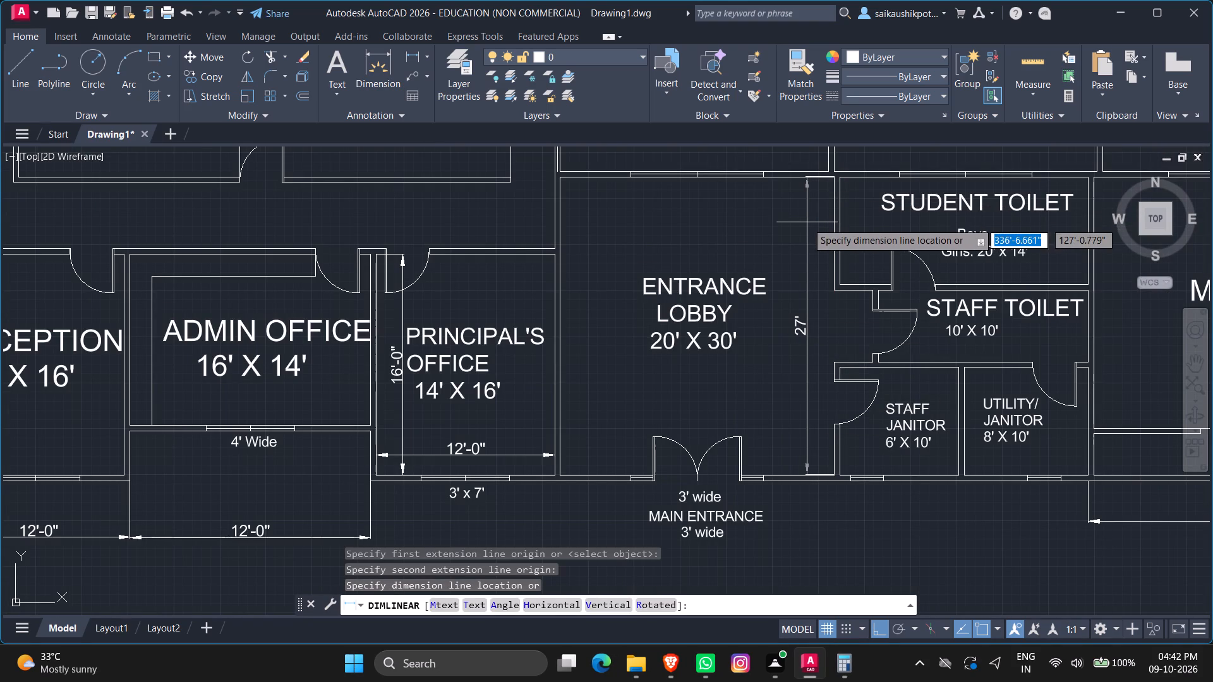
pyautogui.click(807, 222)
# Override the text of the entrance lobby's vertical dimension with 20'-0".
pyautogui.doubleClick(797, 321)
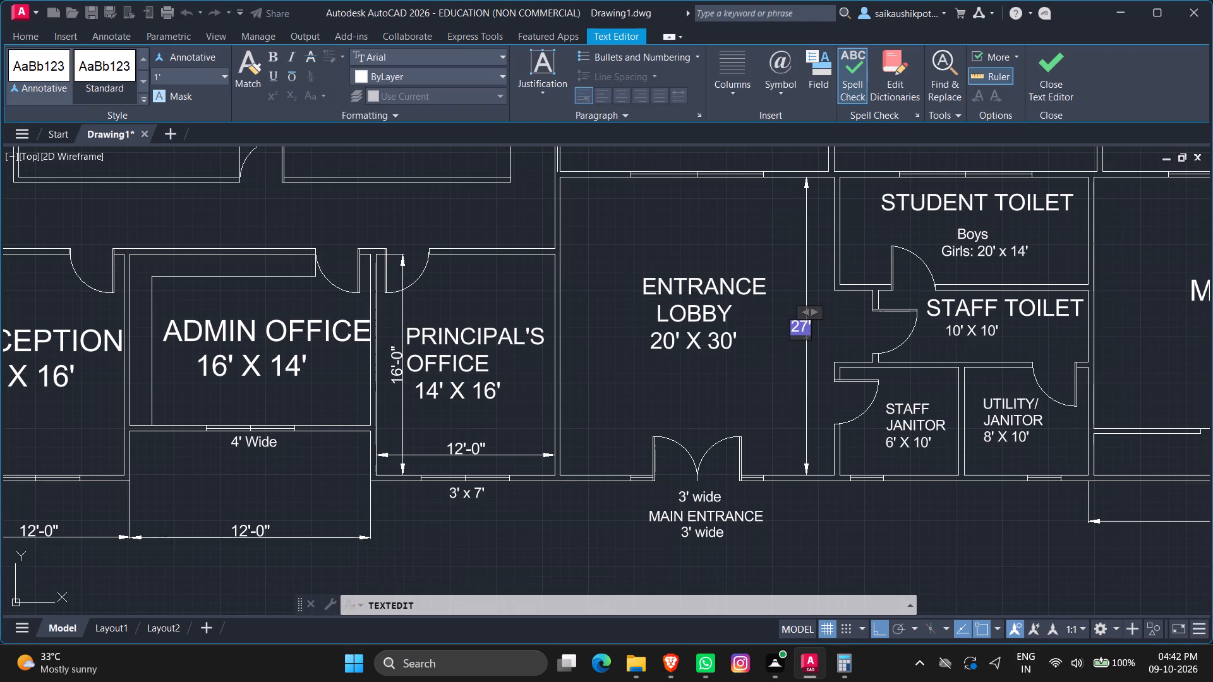
pyautogui.press('End')
pyautogui.press('BackSpace')
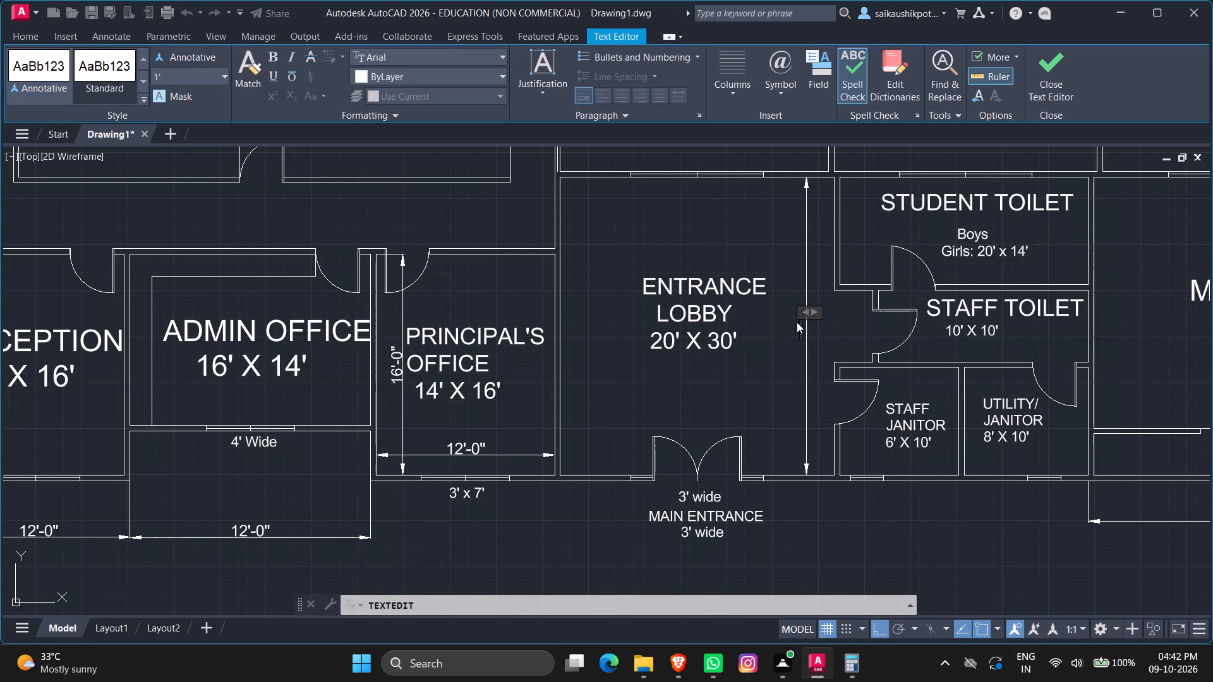
pyautogui.write('20\'-0"')
pyautogui.press('Escape')
pyautogui.press('Return')
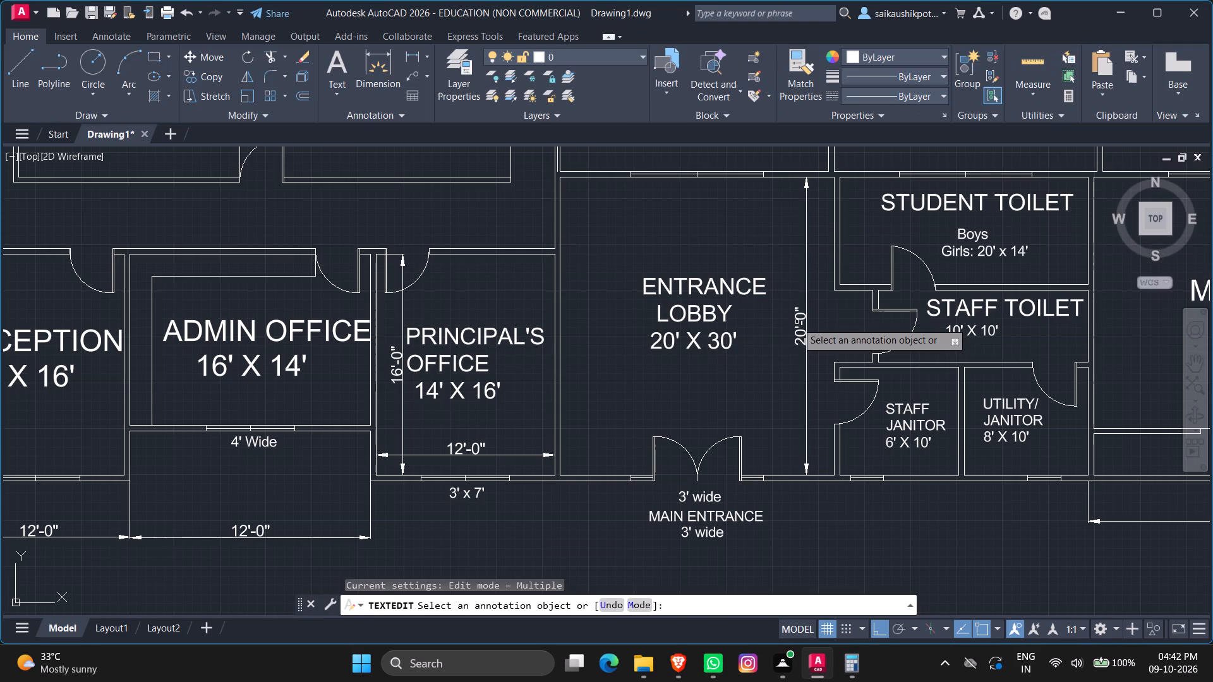
pyautogui.press('F1')
pyautogui.press('Escape')
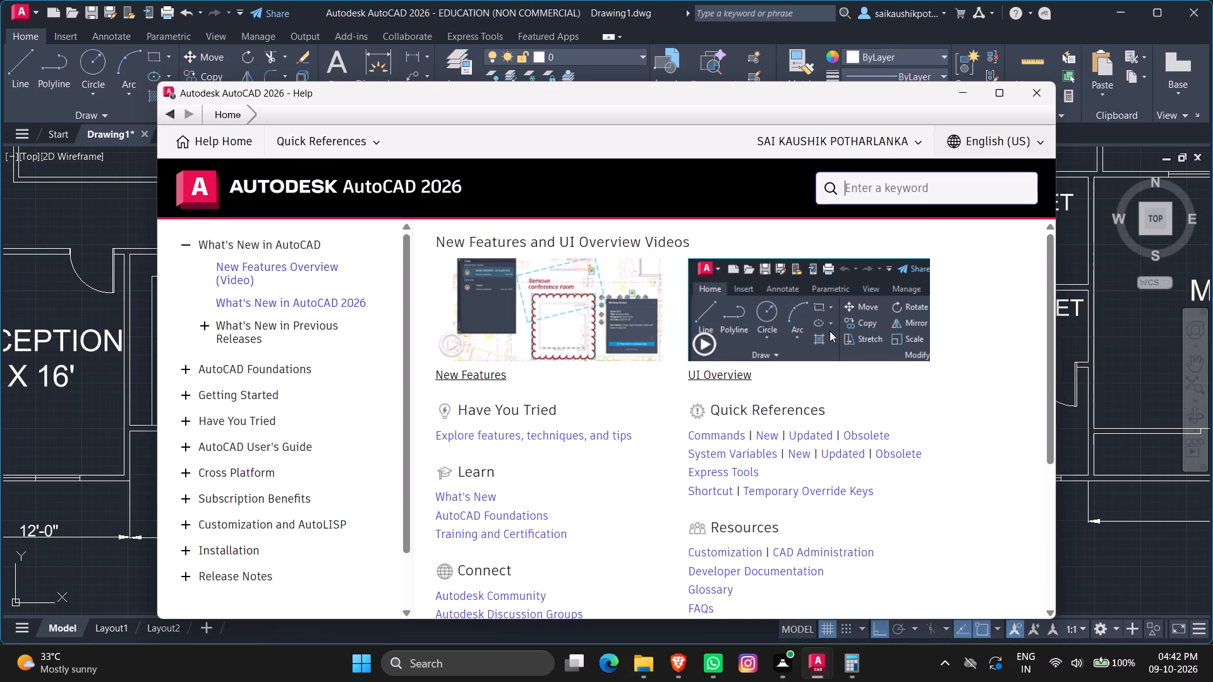
pyautogui.click(1046, 95)
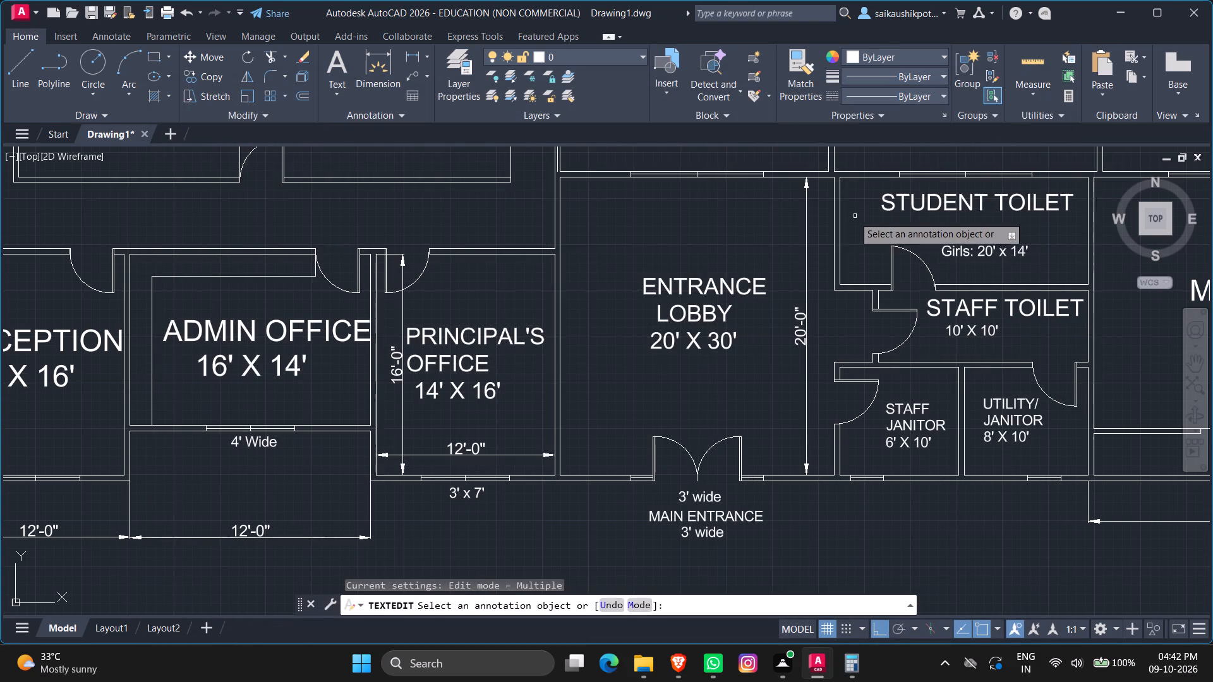
pyautogui.press('Escape')
pyautogui.press('Escape')
pyautogui.press('Escape')
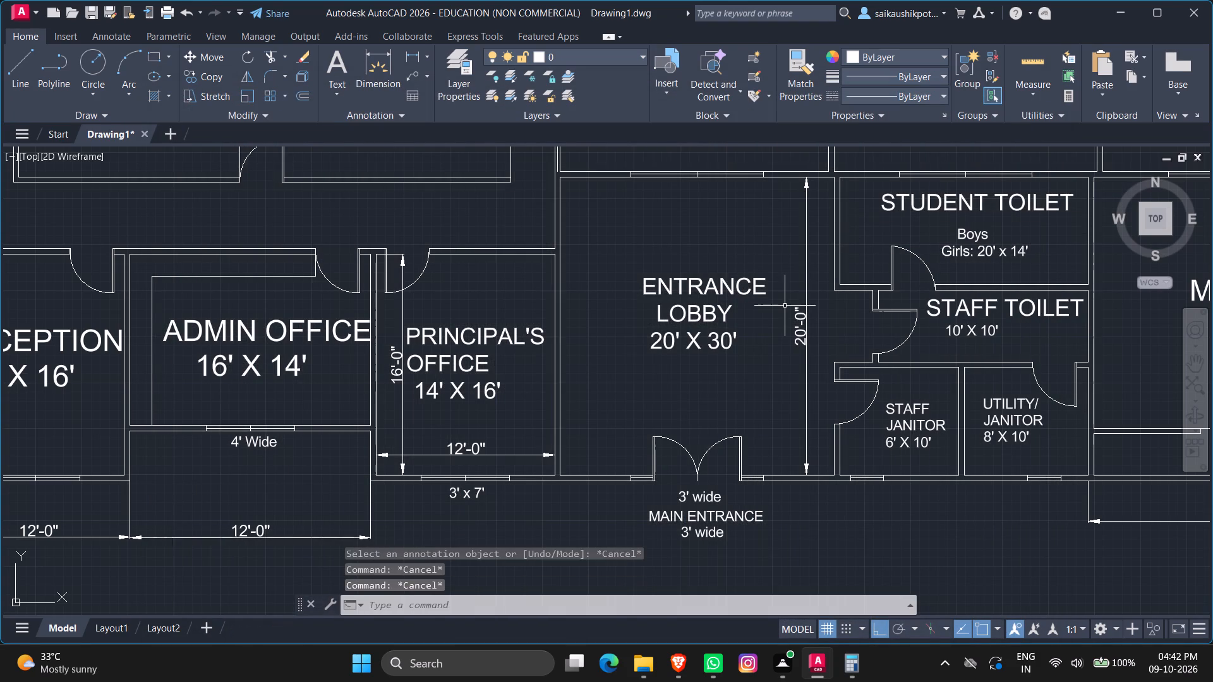
pyautogui.press('Escape')
pyautogui.press('Escape')
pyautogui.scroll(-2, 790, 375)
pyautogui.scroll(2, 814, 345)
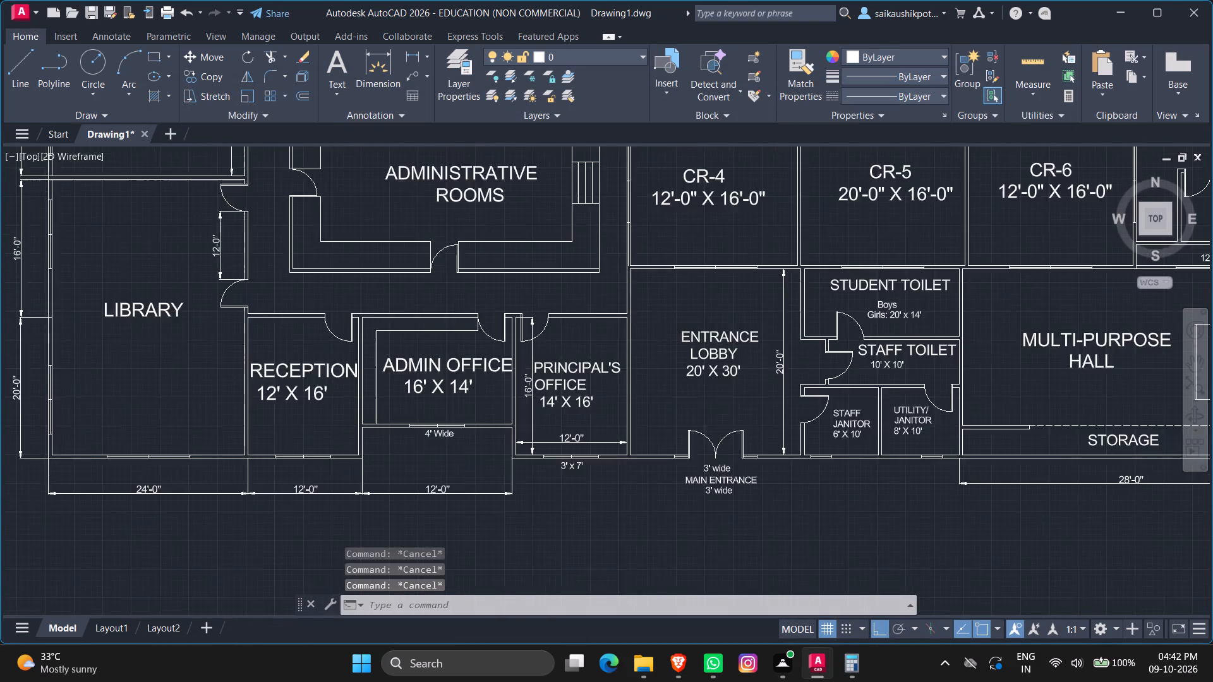
# Add a vertical linear dimension on the lobby side of the staff toilet door, spanning the recessed wall between its two corners.
pyautogui.press('Escape')
pyautogui.press('Escape')
pyautogui.press('Escape')
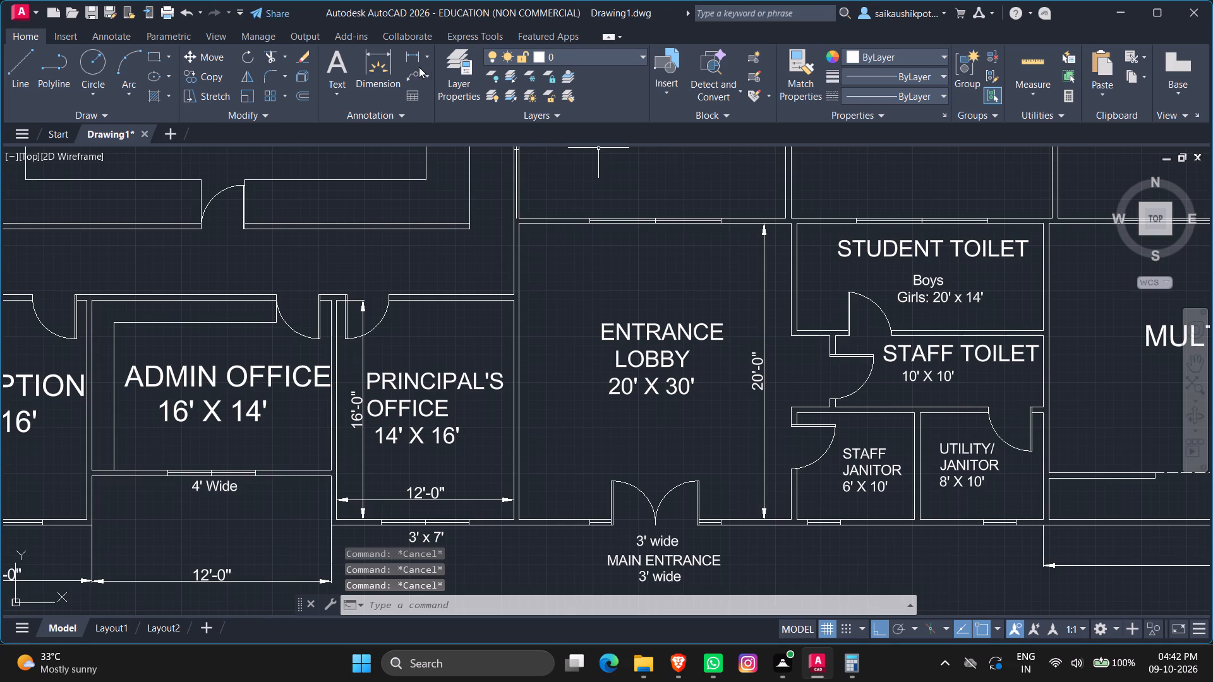
pyautogui.click(414, 61)
pyautogui.scroll(2, 837, 357)
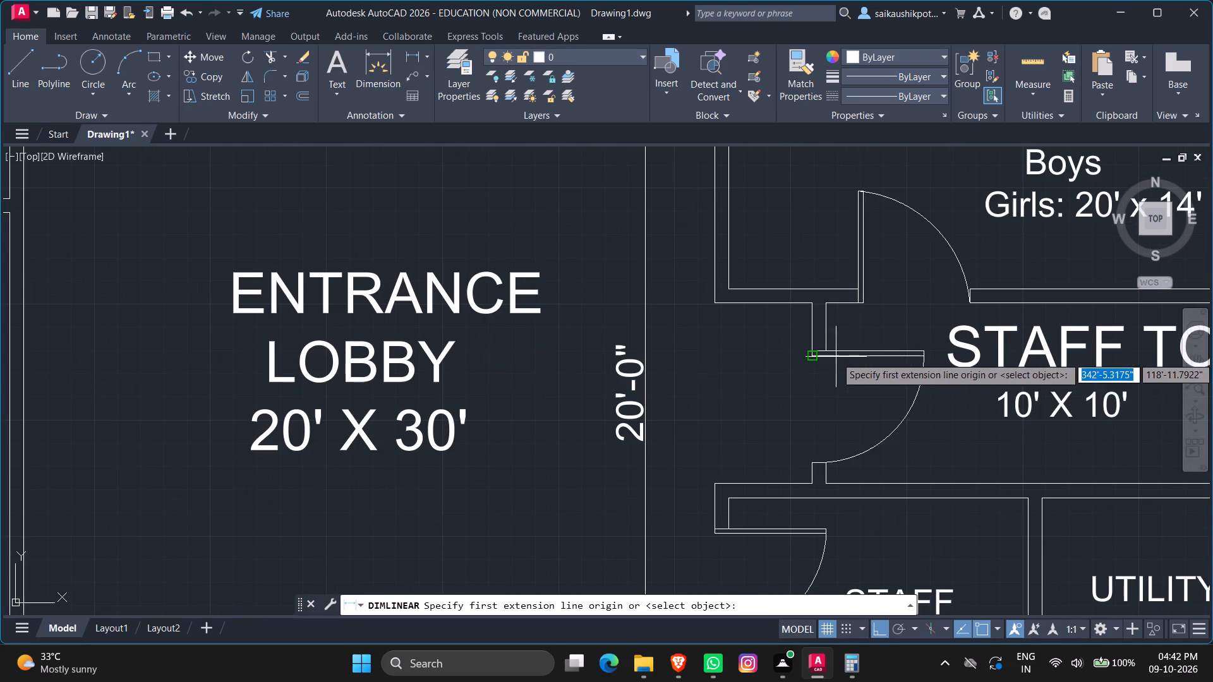
pyautogui.scroll(2, 823, 335)
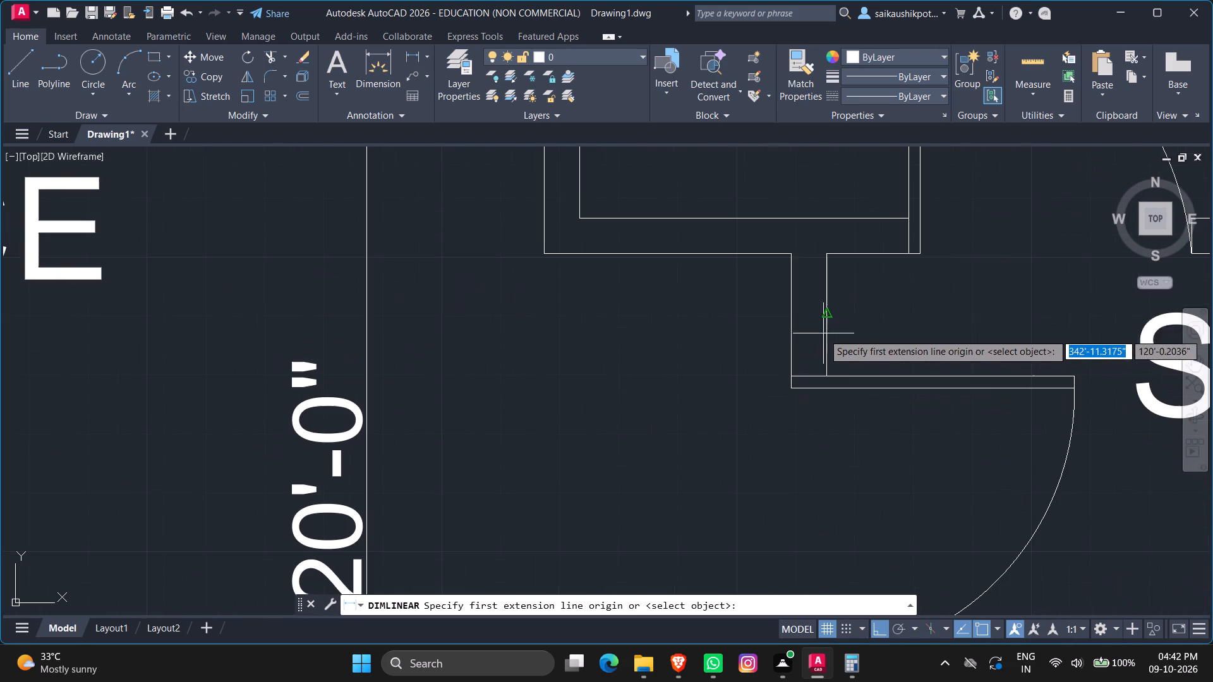
pyautogui.click(790, 255)
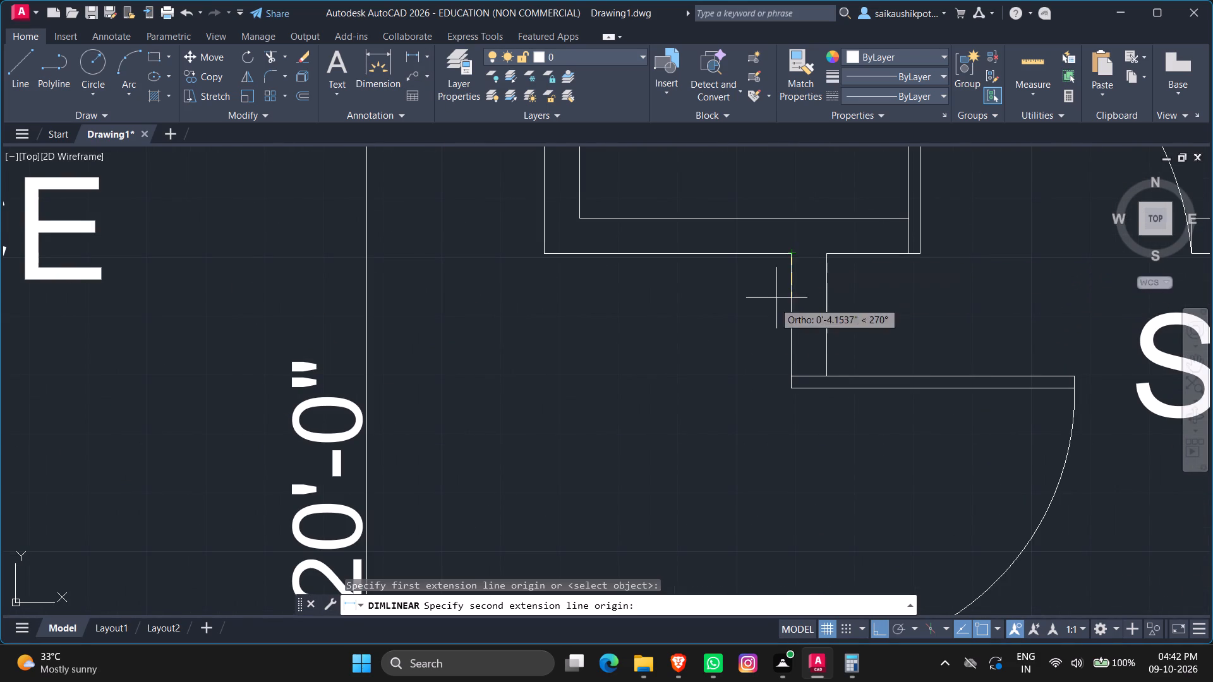
pyautogui.scroll(-2, 709, 350)
pyautogui.scroll(2, 748, 470)
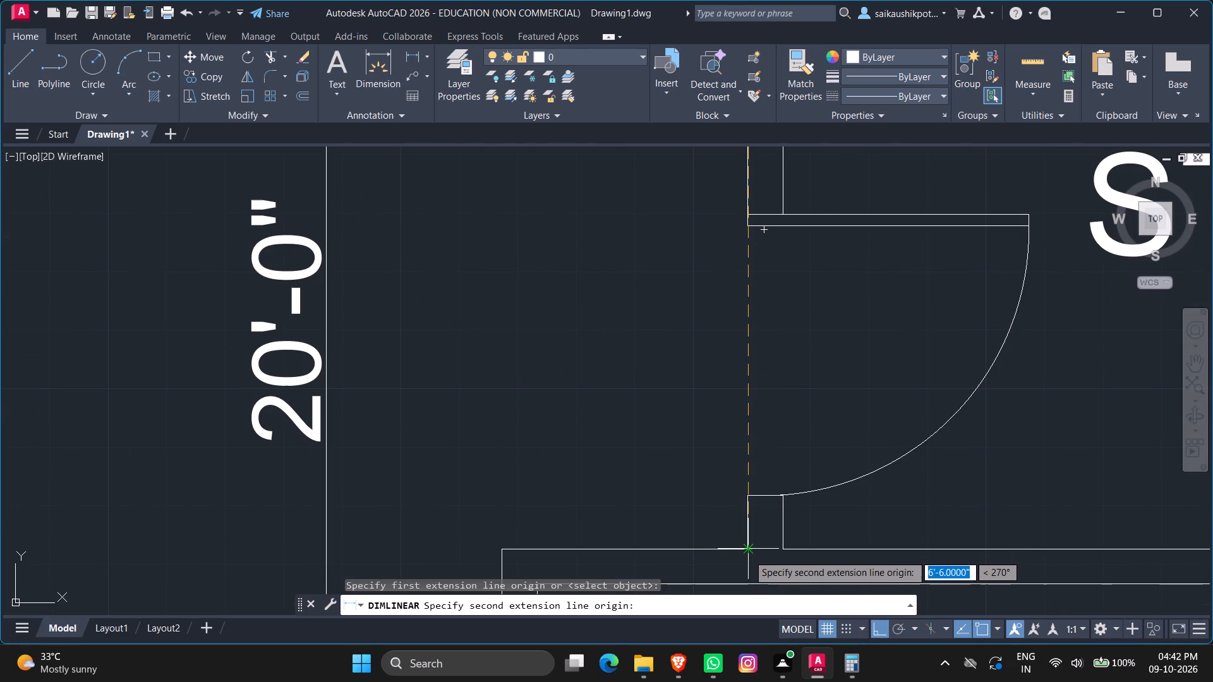
pyautogui.click(745, 548)
pyautogui.scroll(-2, 688, 500)
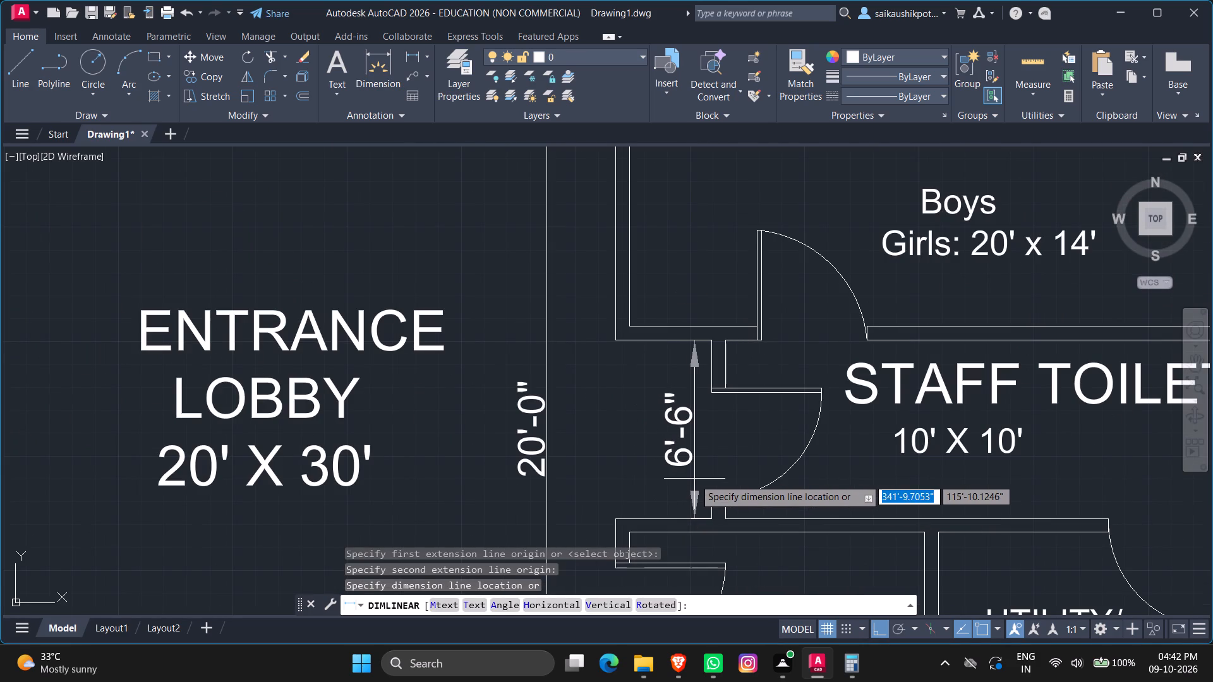
pyautogui.click(694, 479)
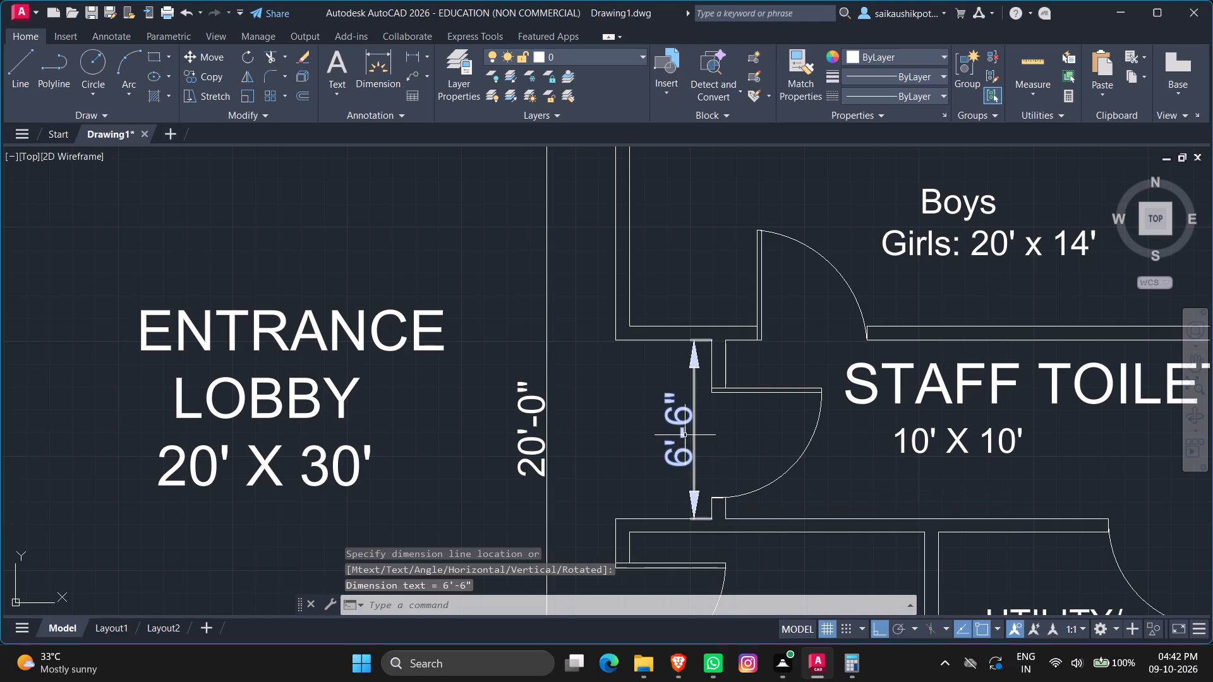
# Override the text of the staff toilet entrance's vertical dimension with 6'-0".
pyautogui.doubleClick(684, 434)
pyautogui.press('End')
pyautogui.press('BackSpace')
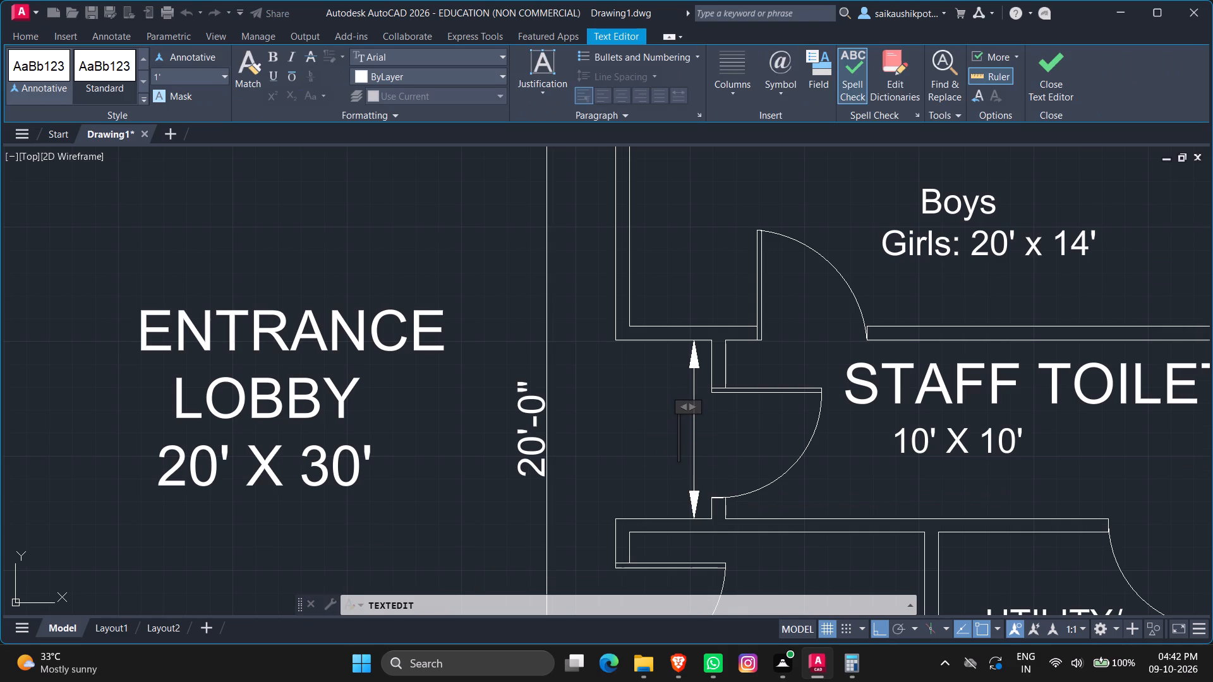
pyautogui.write('6\'-0"')
pyautogui.press('Escape')
pyautogui.press('Return')
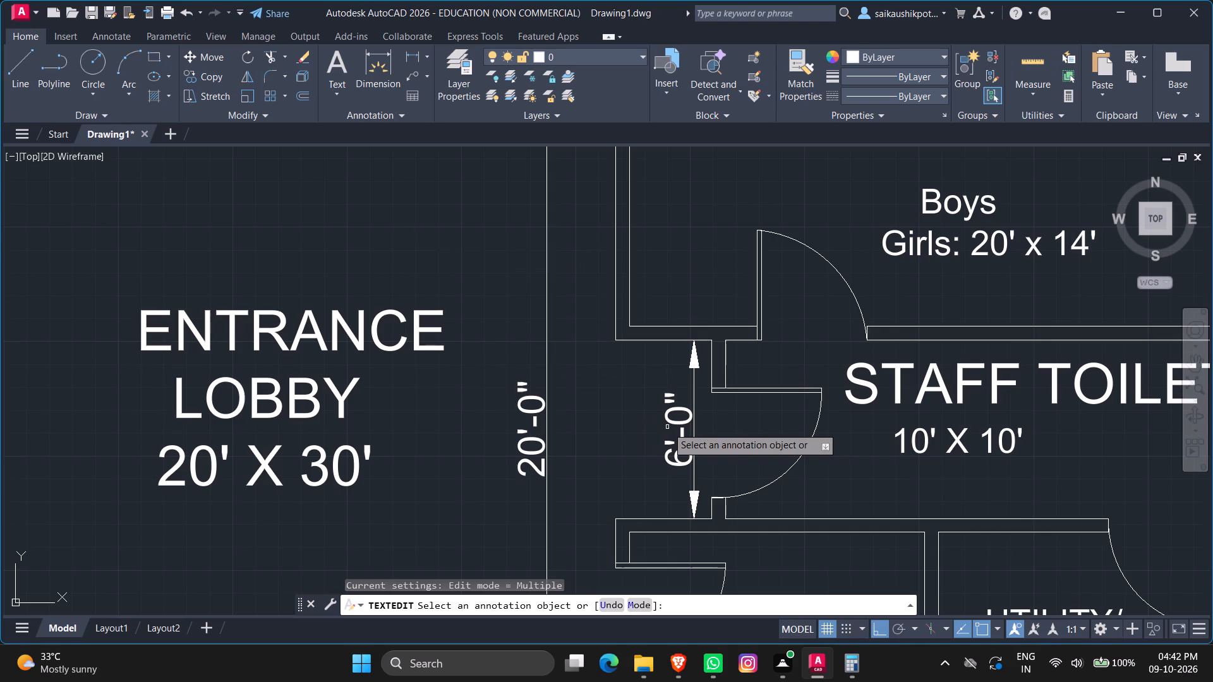
pyautogui.scroll(-4, 667, 427)
pyautogui.scroll(1, 815, 534)
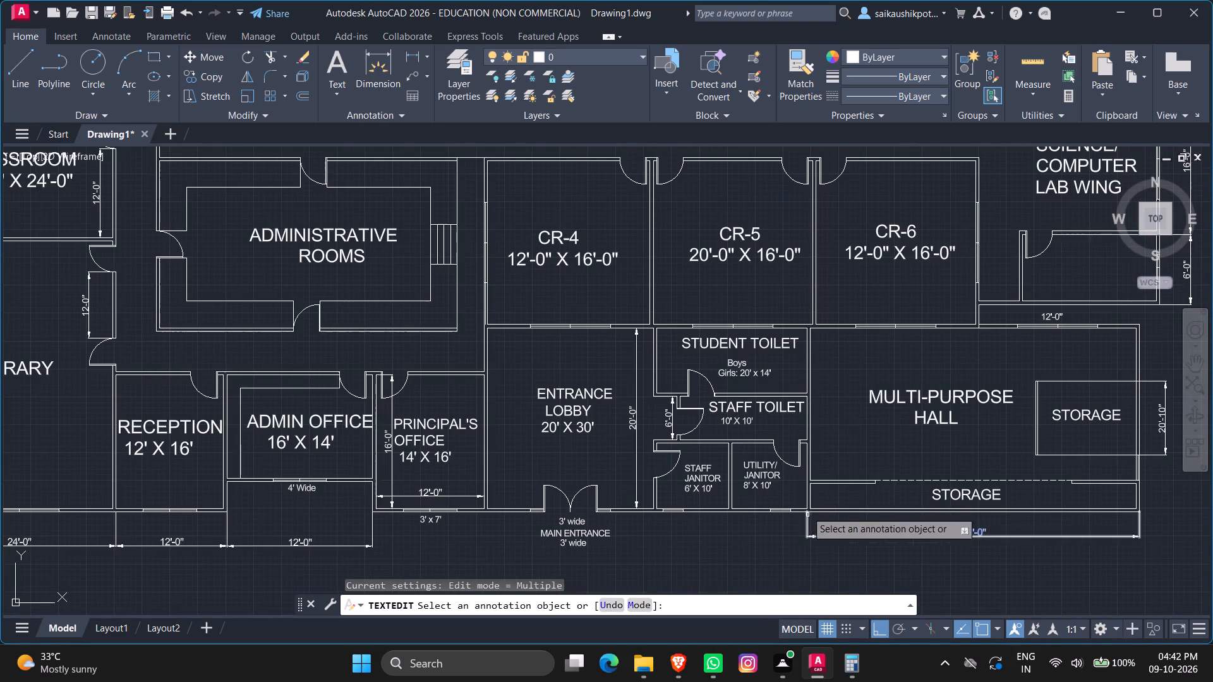
pyautogui.press('Escape')
pyautogui.press('Escape')
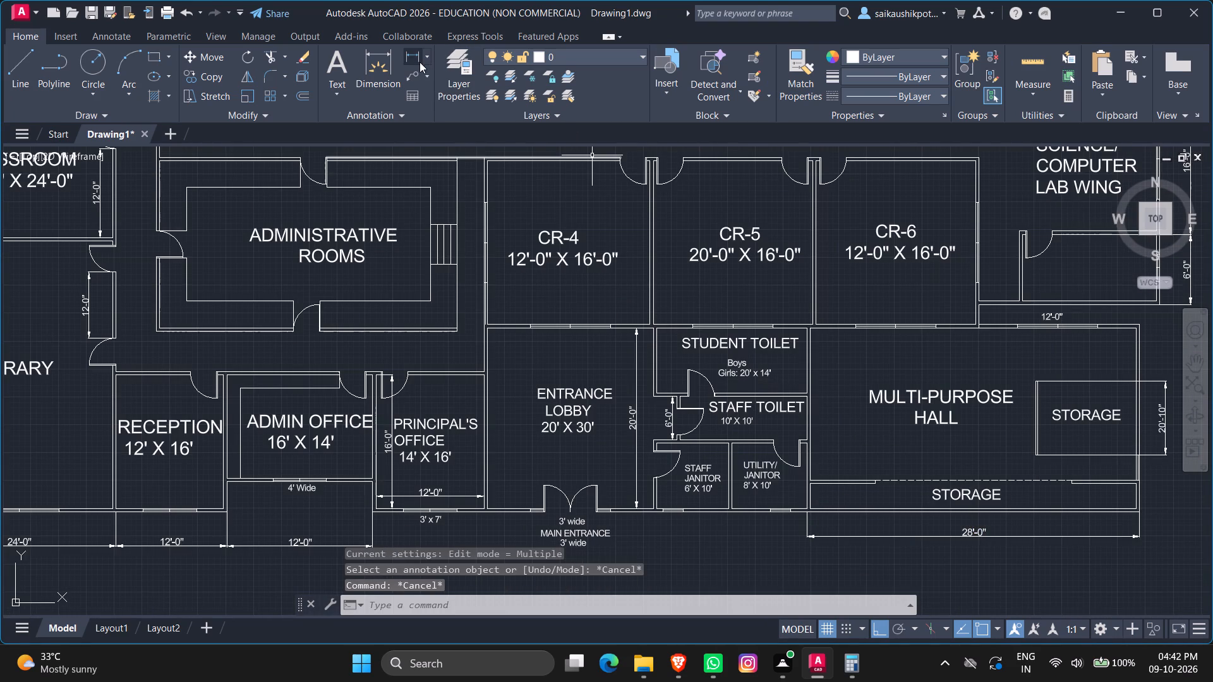
# Add a vertical linear dimension inside the multi-purpose hall along its west wall, from the south storage partition to the north wall.
pyautogui.click(414, 58)
pyautogui.scroll(3, 814, 471)
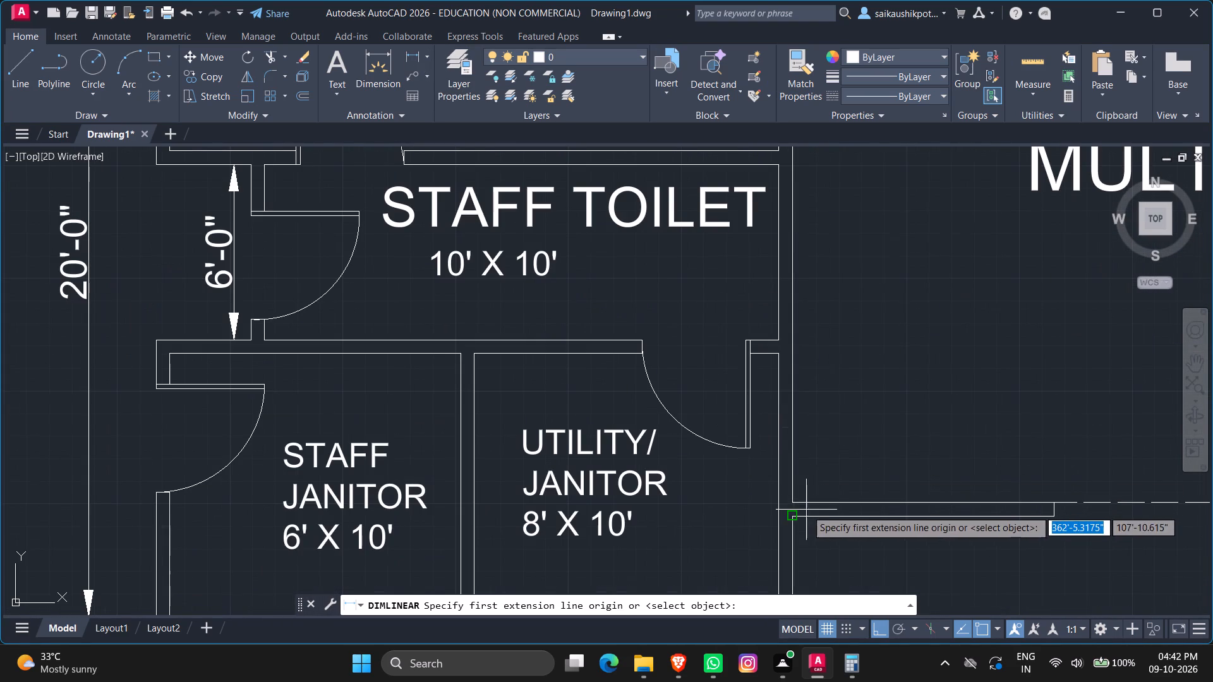
pyautogui.click(793, 500)
pyautogui.scroll(-2, 871, 434)
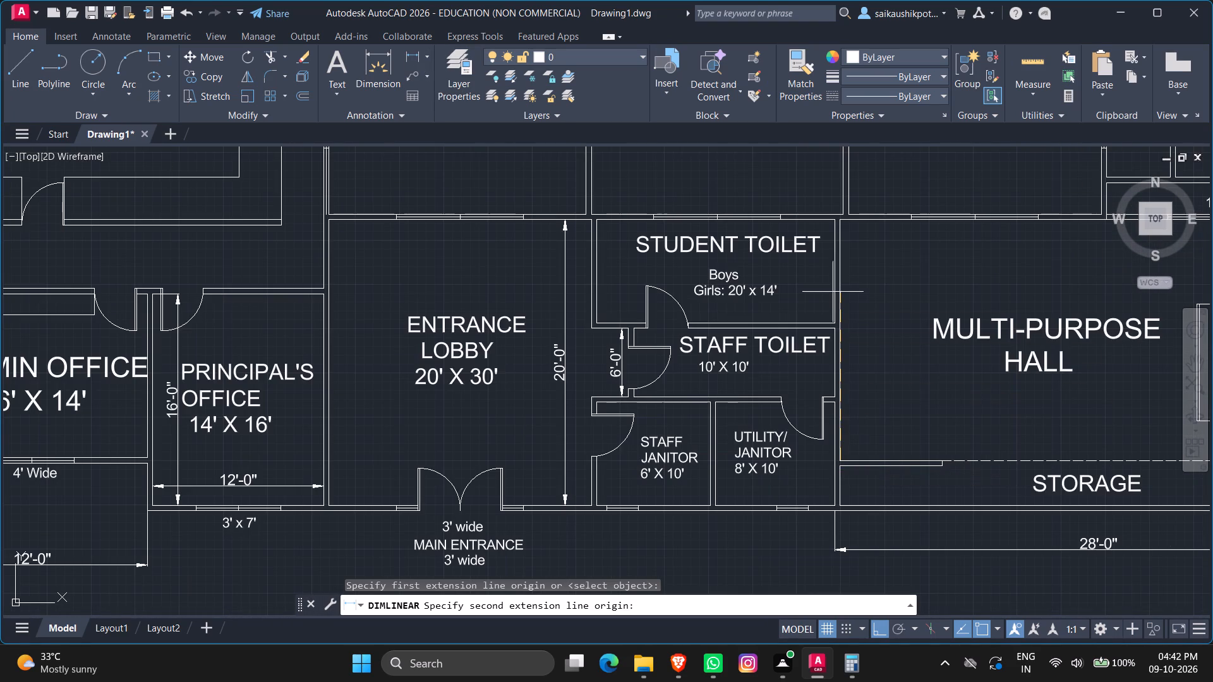
pyautogui.scroll(4, 848, 226)
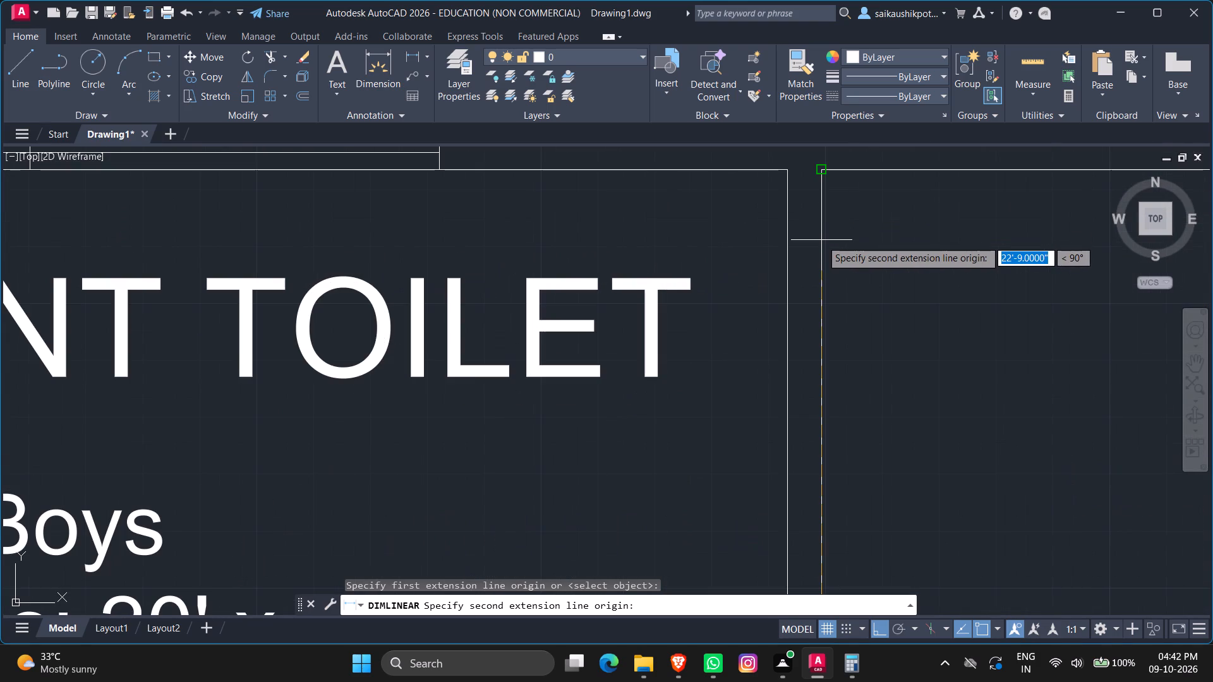
pyautogui.click(821, 171)
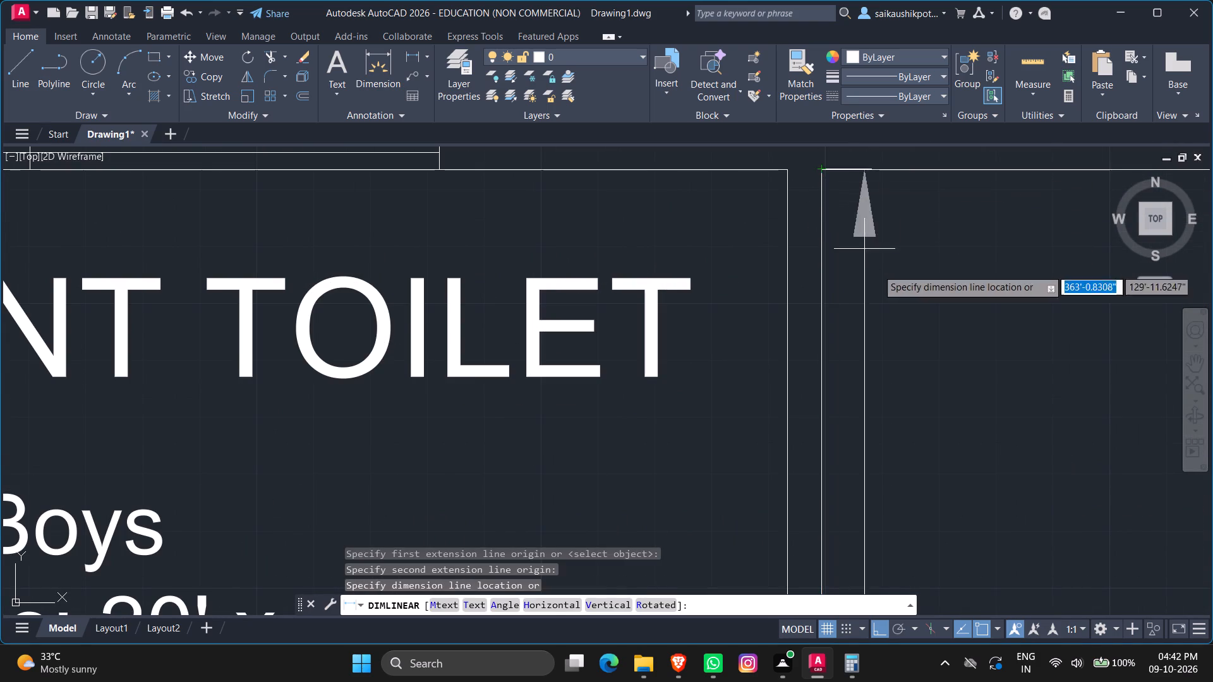
pyautogui.scroll(-4, 898, 308)
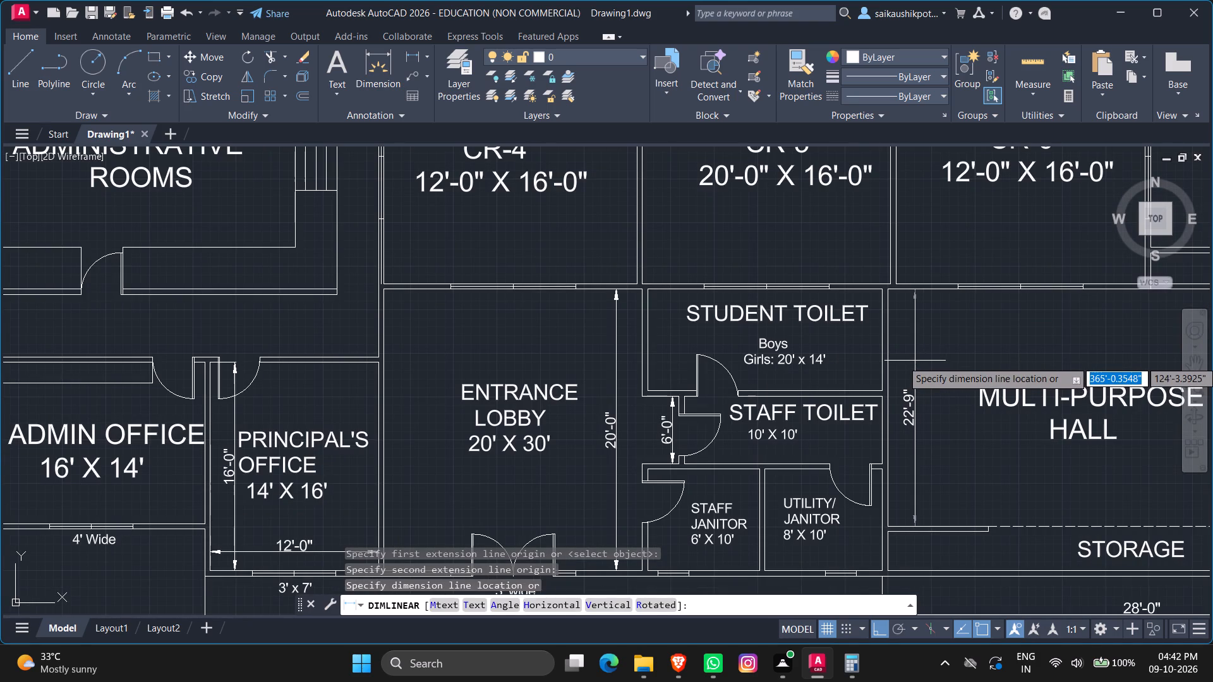
pyautogui.click(917, 361)
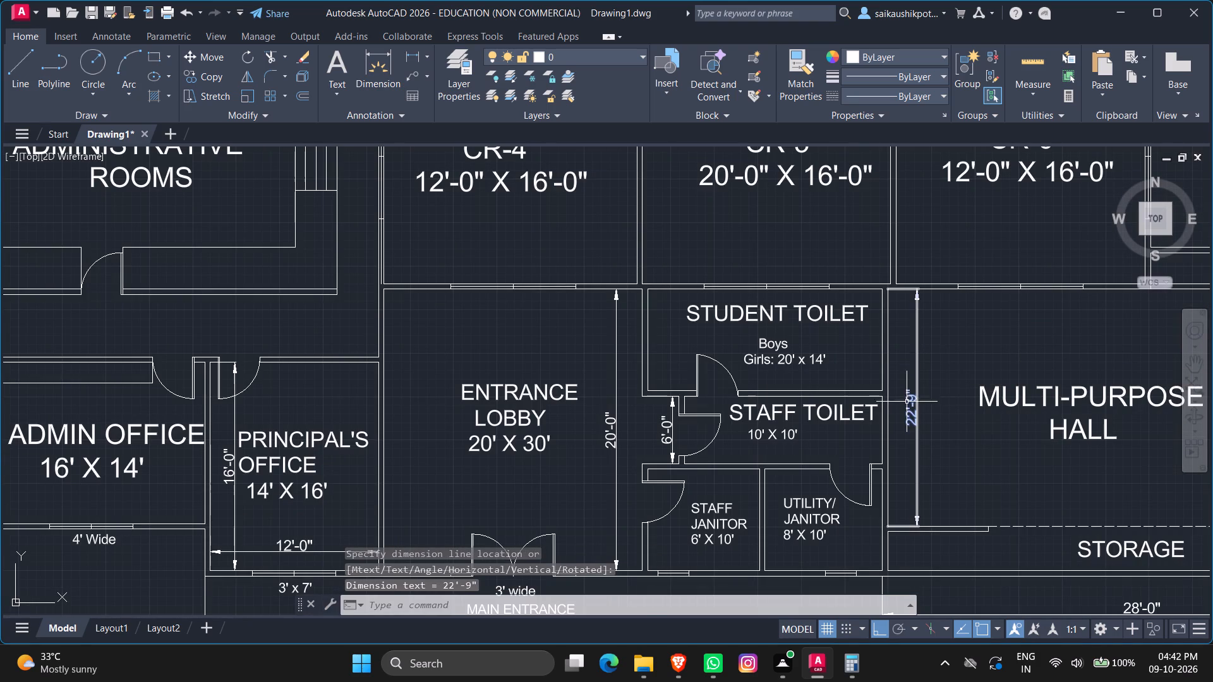
# Override the text of the multi-purpose hall's vertical dimension with 30'-0".
pyautogui.doubleClick(909, 405)
pyautogui.press('Escape')
pyautogui.press('Escape')
pyautogui.doubleClick(911, 413)
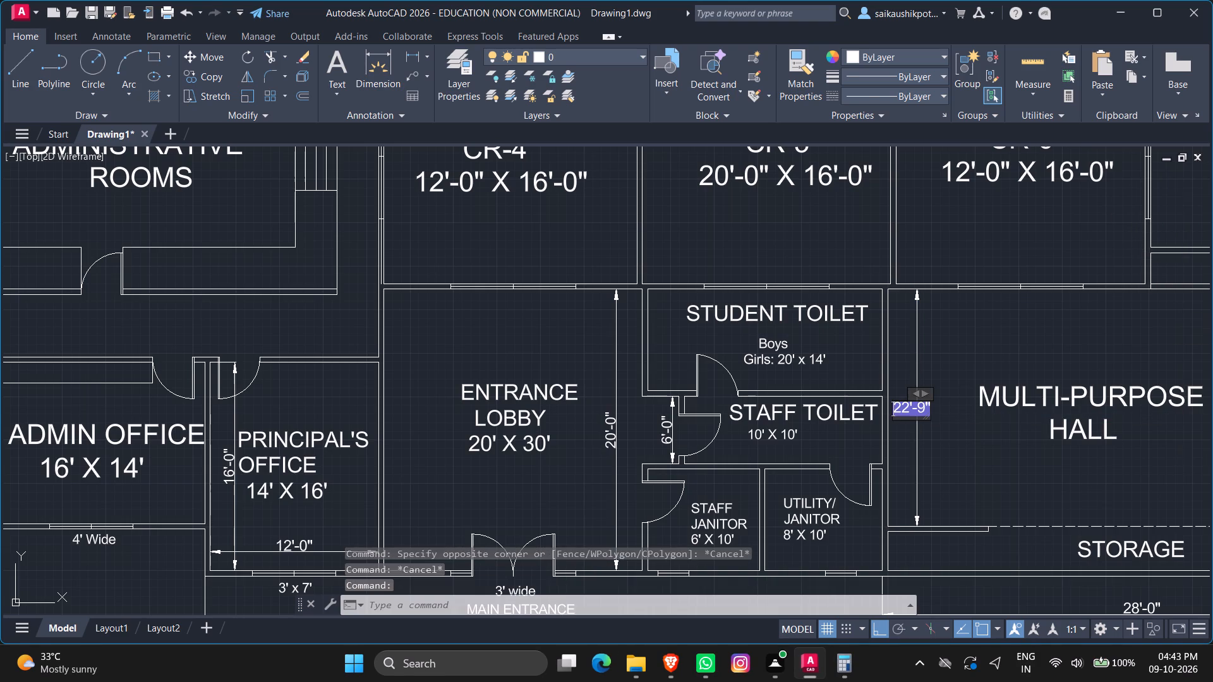
pyautogui.press('End')
pyautogui.press('BackSpace')
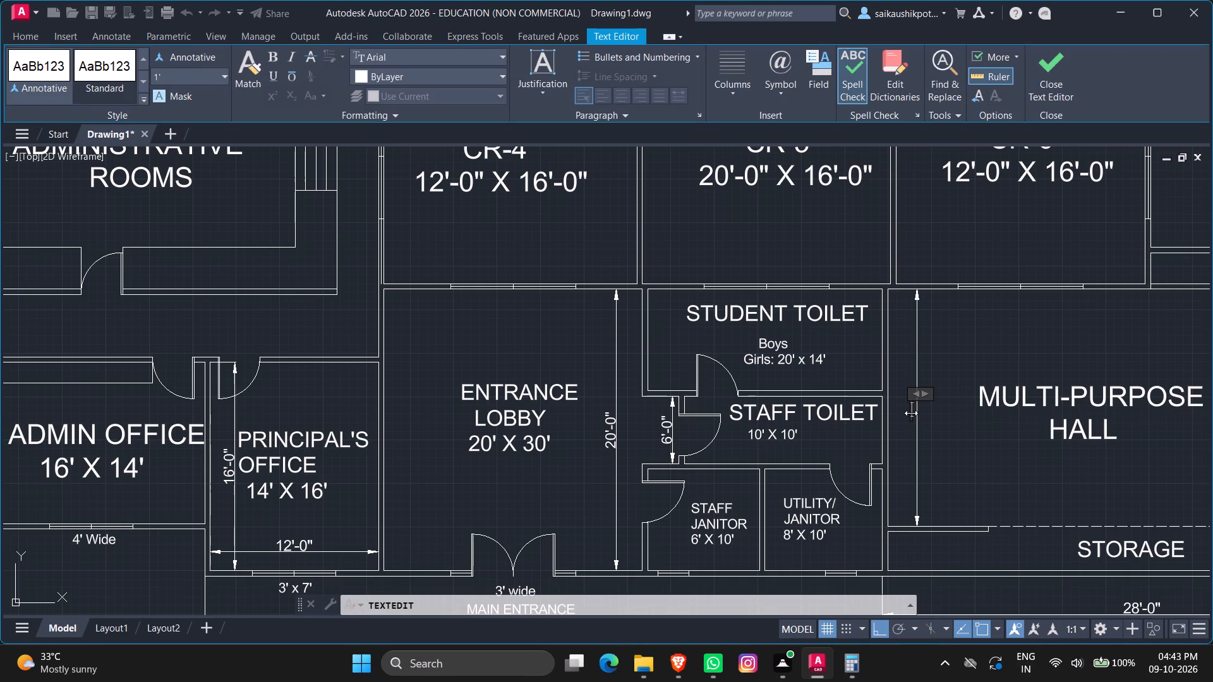
pyautogui.write('30\'-0"')
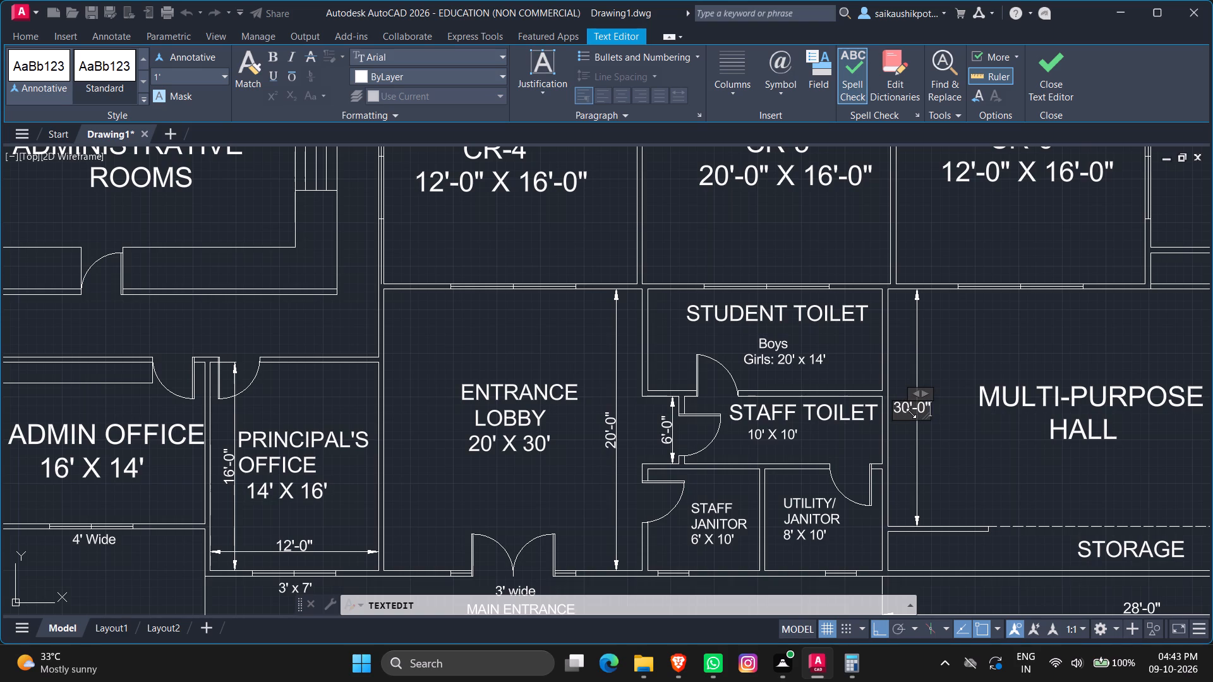
pyautogui.press('Escape')
pyautogui.press('Return')
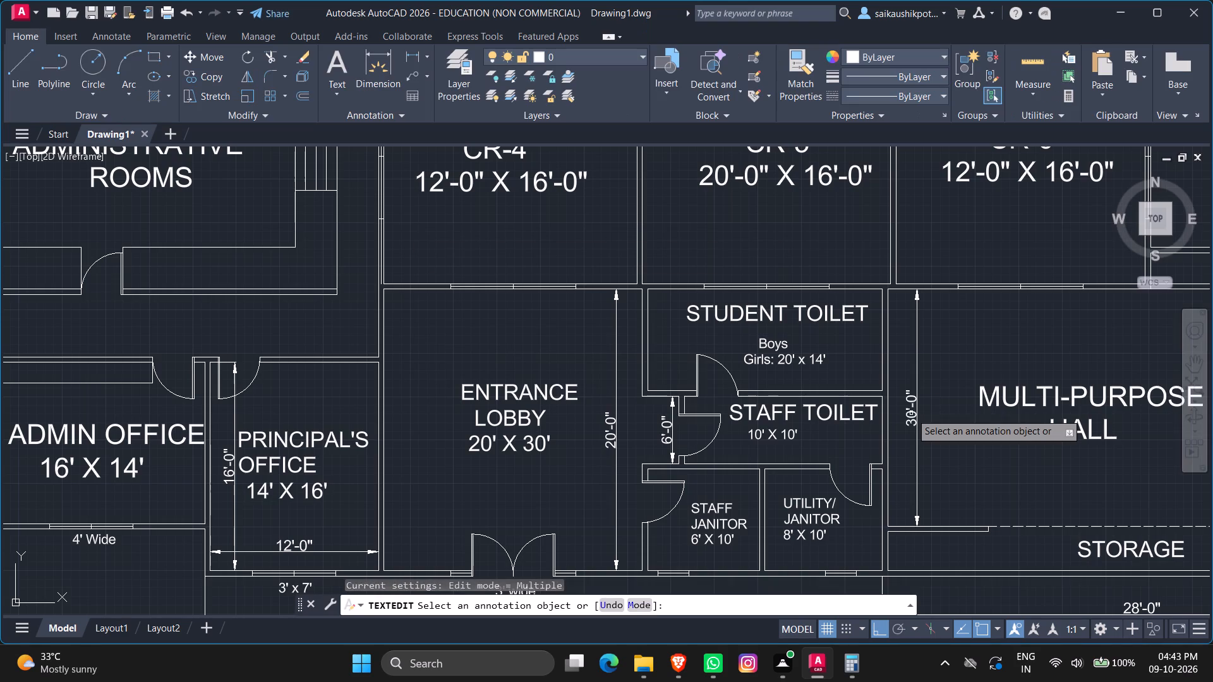
pyautogui.scroll(-3, 775, 465)
pyautogui.scroll(1, 866, 419)
pyautogui.press('Escape')
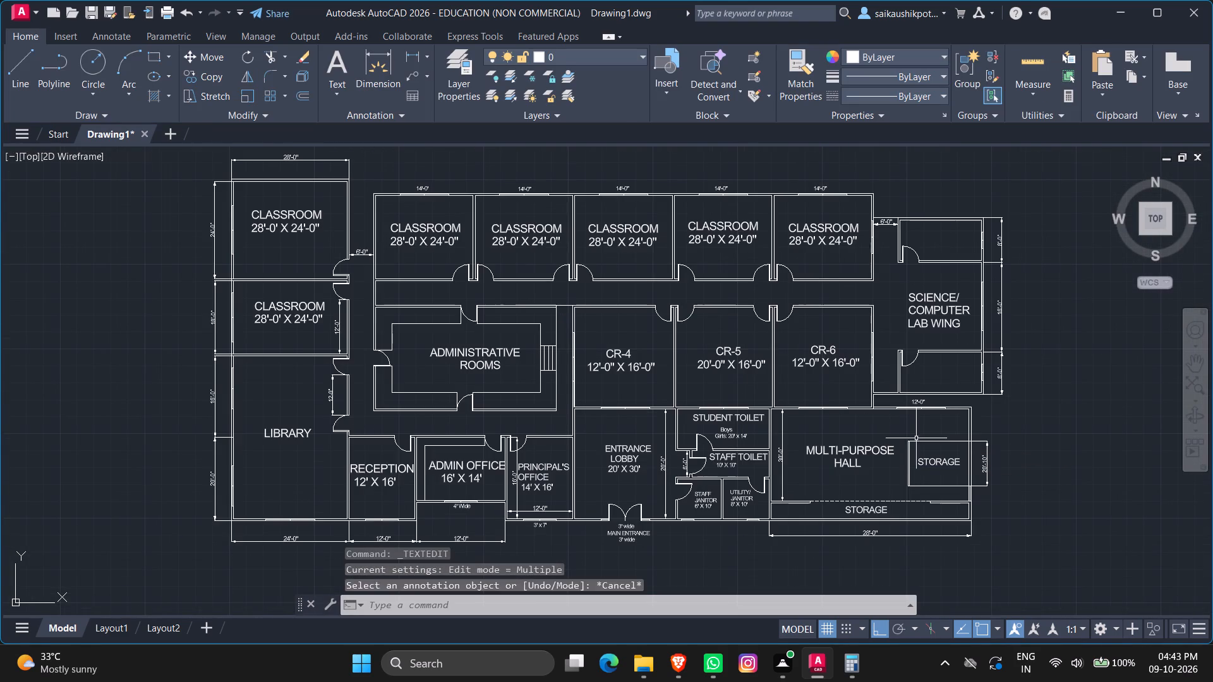
pyautogui.press('Escape')
pyautogui.press('Escape')
# Add a horizontal linear dimension inside the multi-purpose hall, between its inner northwest and northeast corners, just below the north wall.
pyautogui.scroll(1, 918, 438)
pyautogui.scroll(-1, 918, 438)
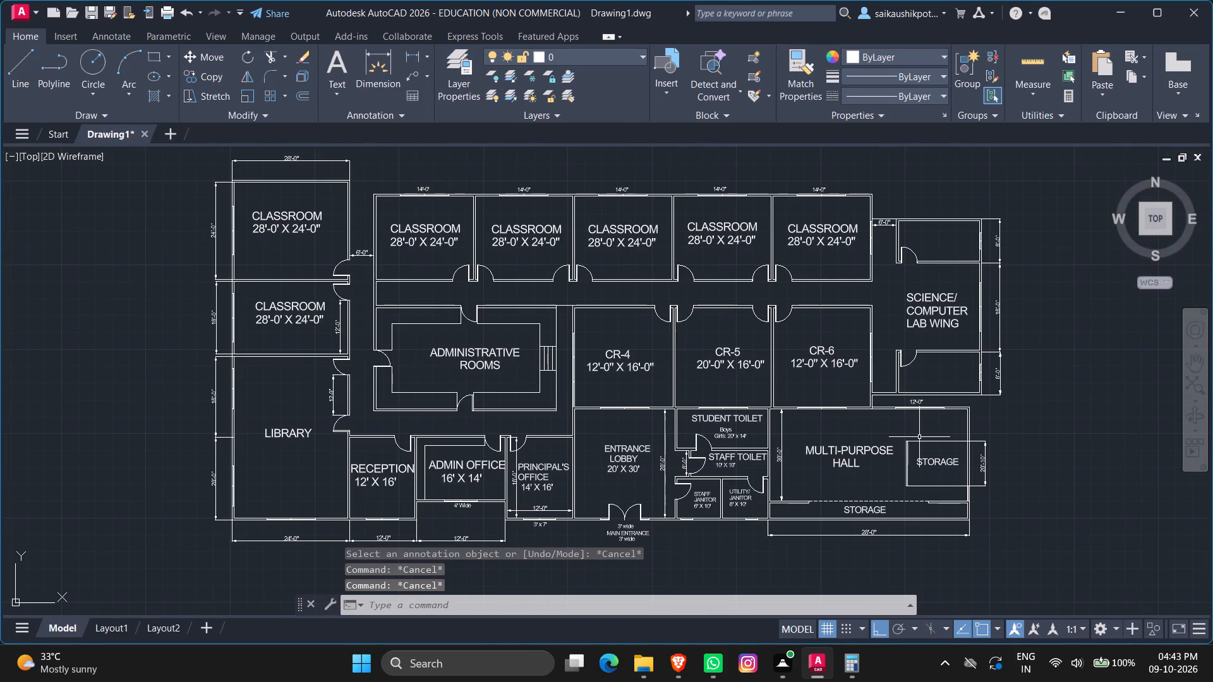
pyautogui.scroll(-1, 909, 474)
pyautogui.scroll(4, 886, 451)
pyautogui.scroll(-2, 885, 450)
pyautogui.scroll(1, 771, 448)
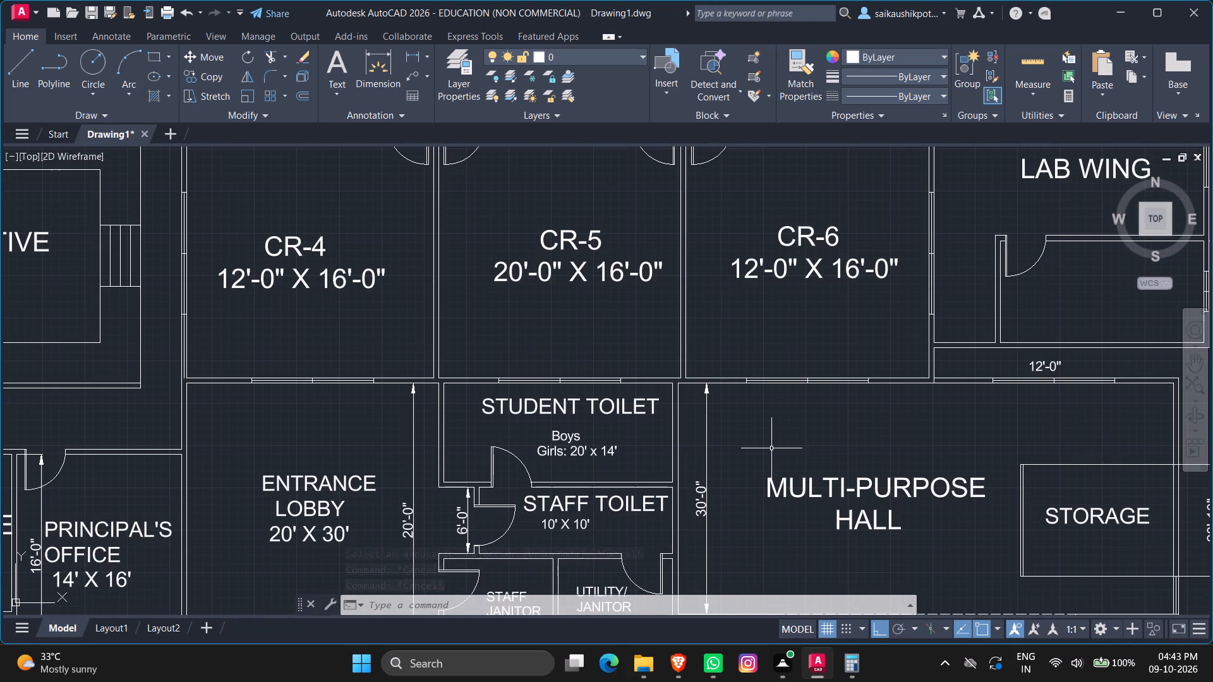
pyautogui.click(413, 58)
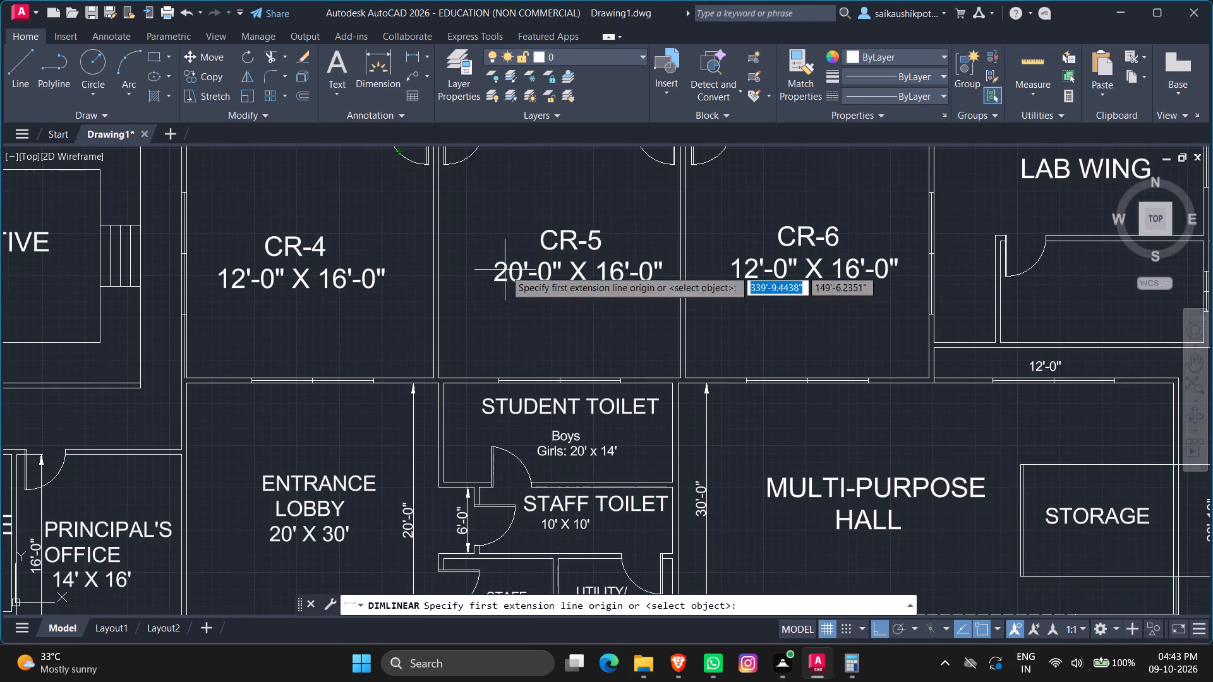
pyautogui.click(679, 386)
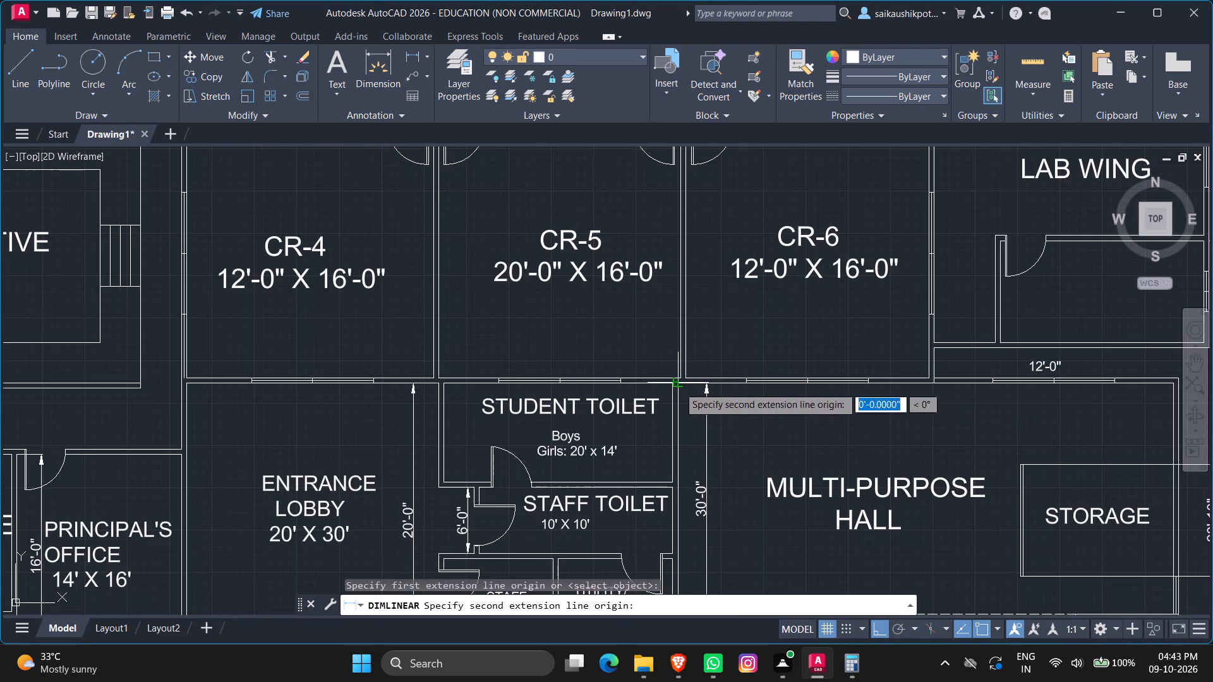
pyautogui.scroll(-2, 714, 458)
pyautogui.scroll(3, 872, 443)
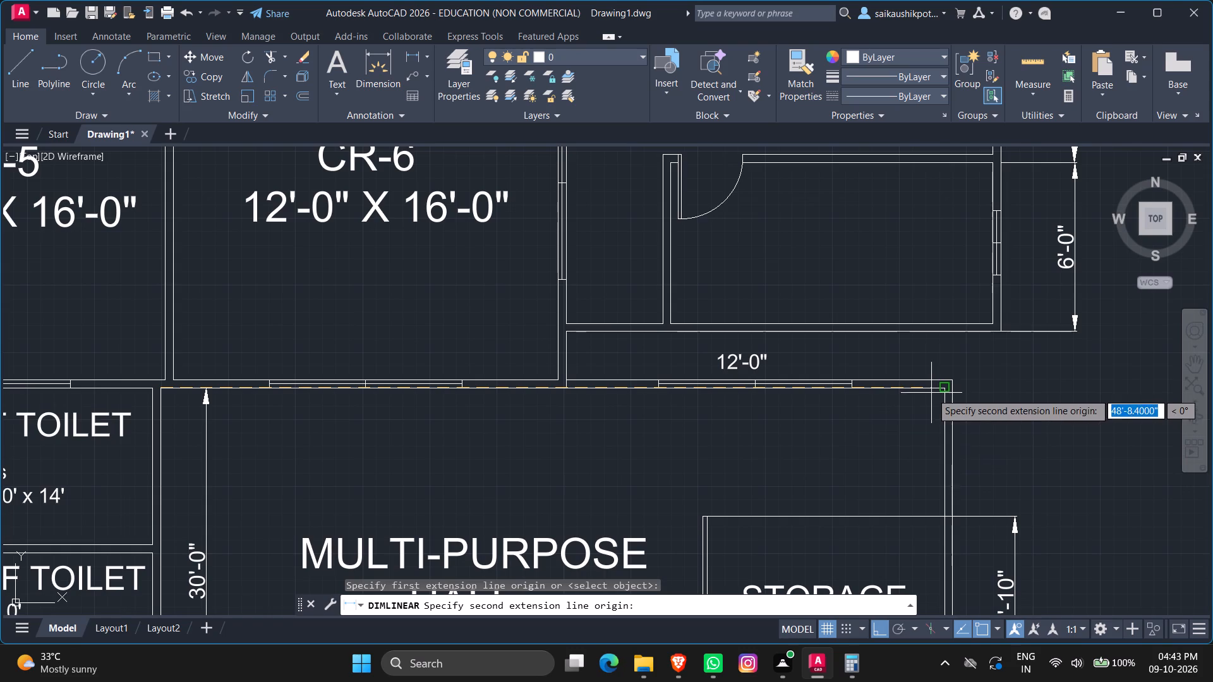
pyautogui.click(943, 389)
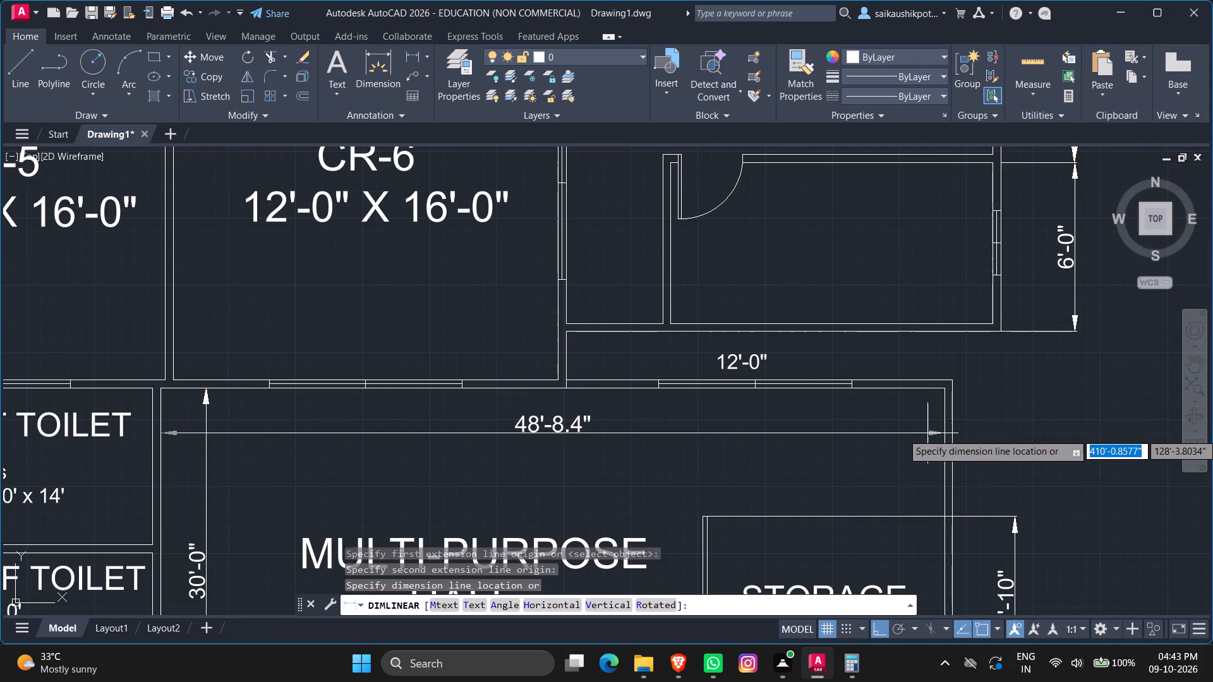
pyautogui.click(927, 433)
pyautogui.press('Escape')
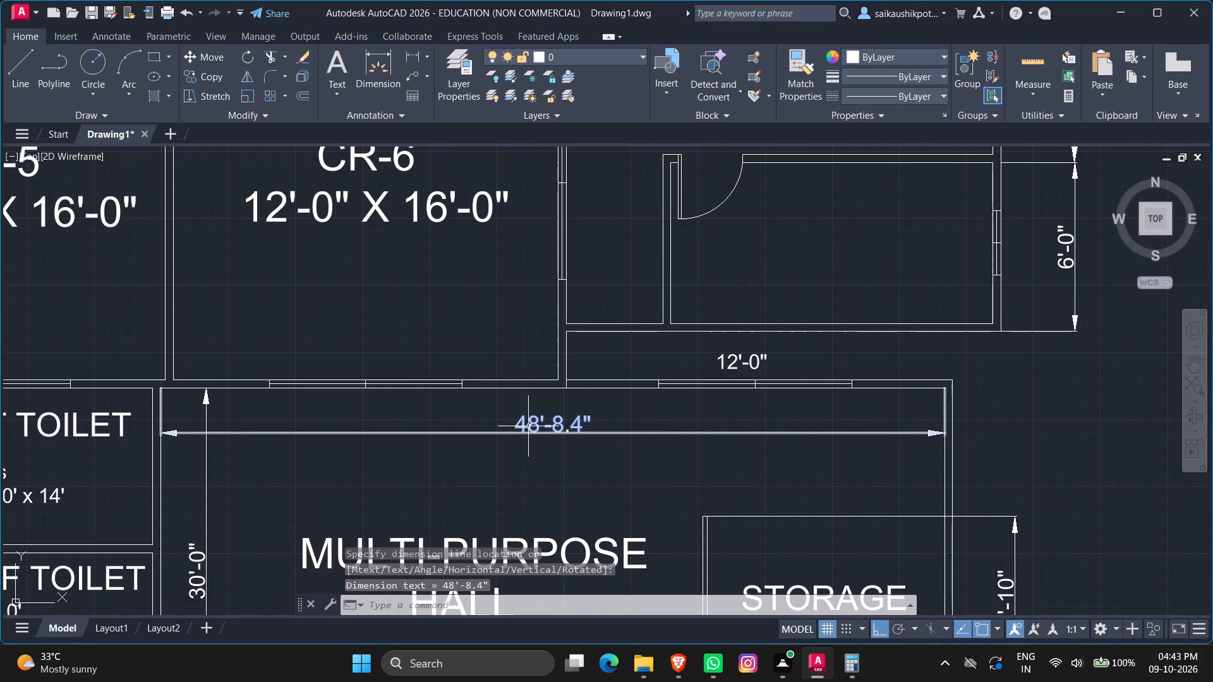
# Override the text of the multi-purpose hall's horizontal dimension with 50'-0".
pyautogui.doubleClick(528, 426)
pyautogui.press('End')
pyautogui.press('BackSpace')
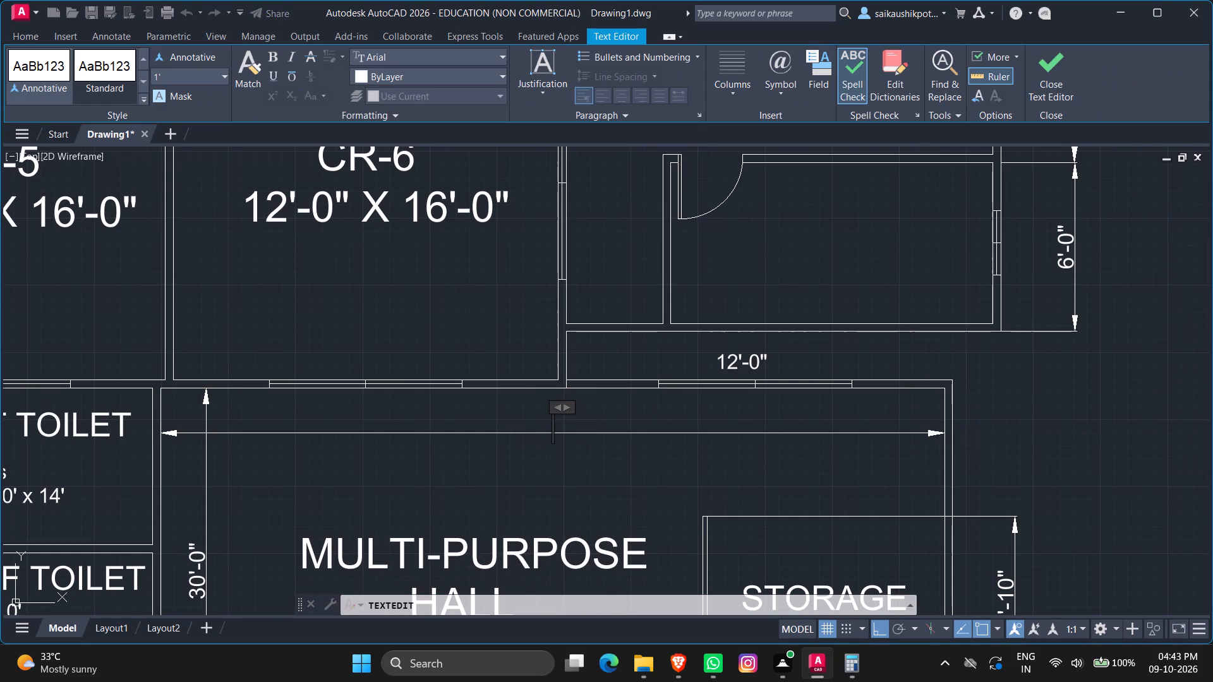
pyautogui.write('50\'-0"')
pyautogui.press('Escape')
pyautogui.press('Return')
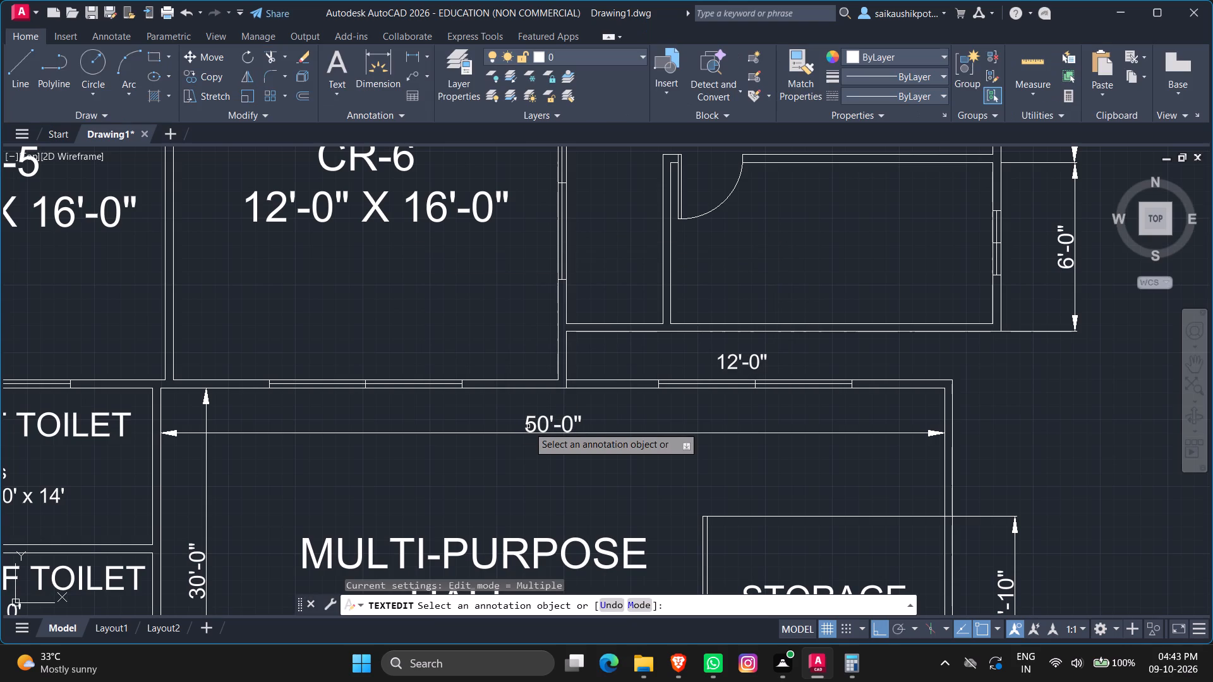
pyautogui.scroll(-2, 538, 423)
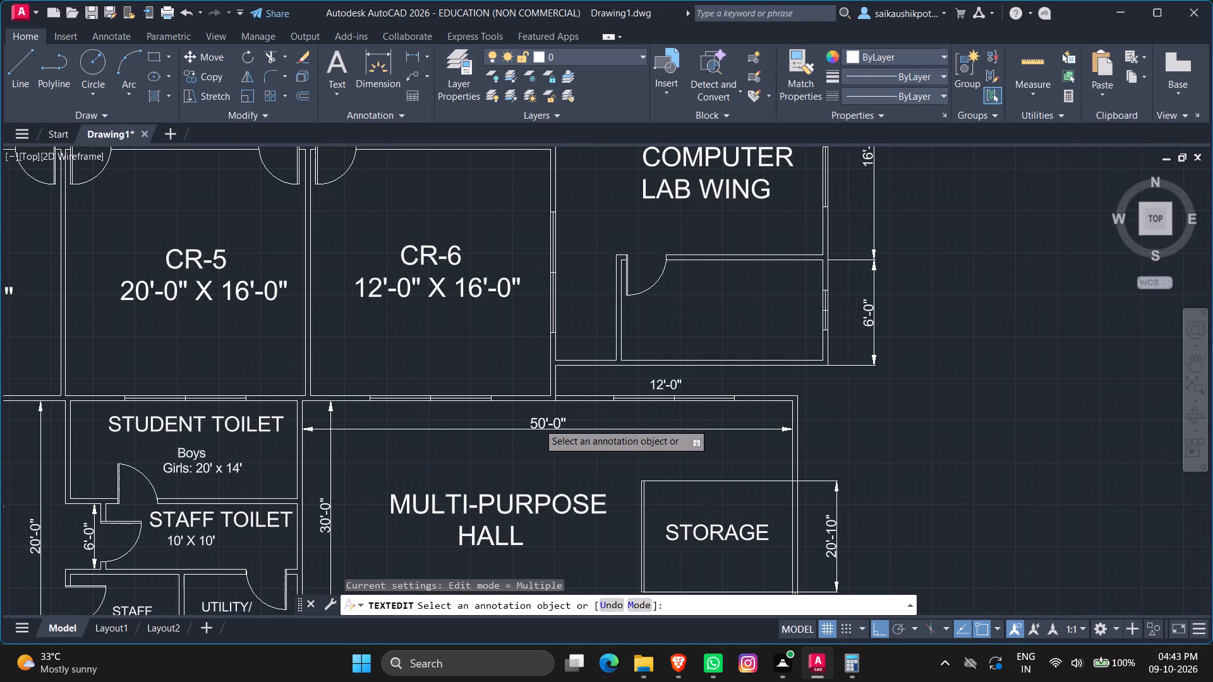
pyautogui.scroll(2, 570, 371)
pyautogui.scroll(-1, 574, 363)
pyautogui.press('Escape')
pyautogui.press('Escape')
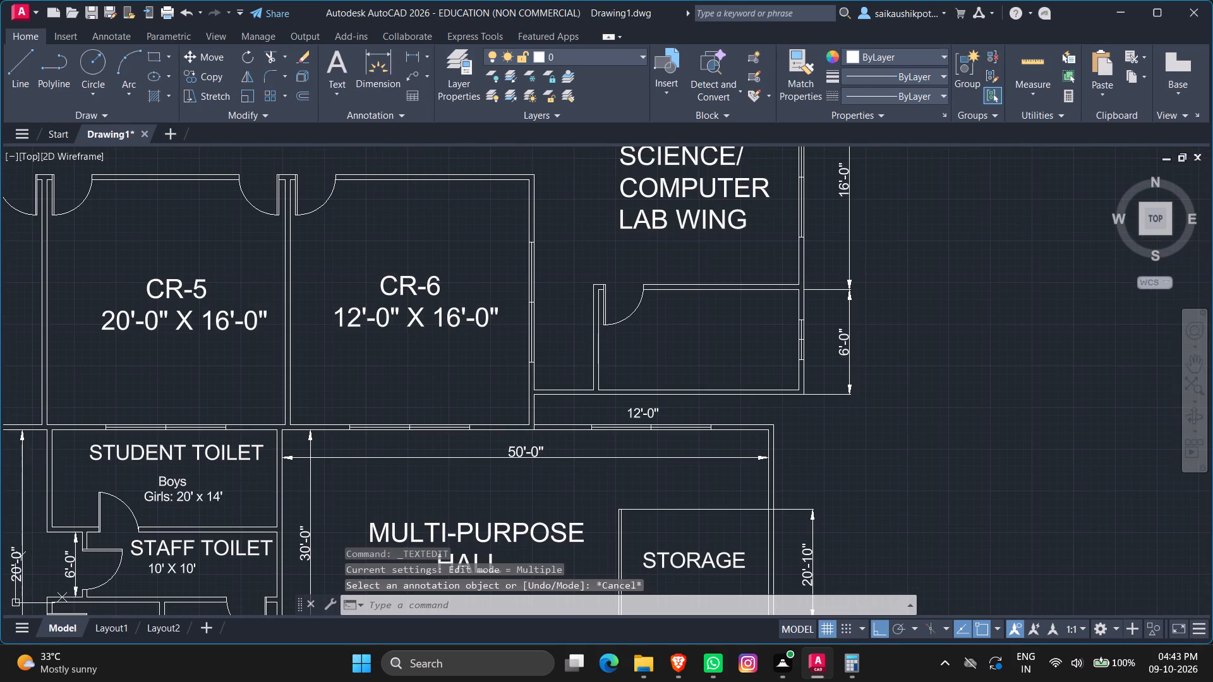
pyautogui.press('Escape')
pyautogui.press('Escape')
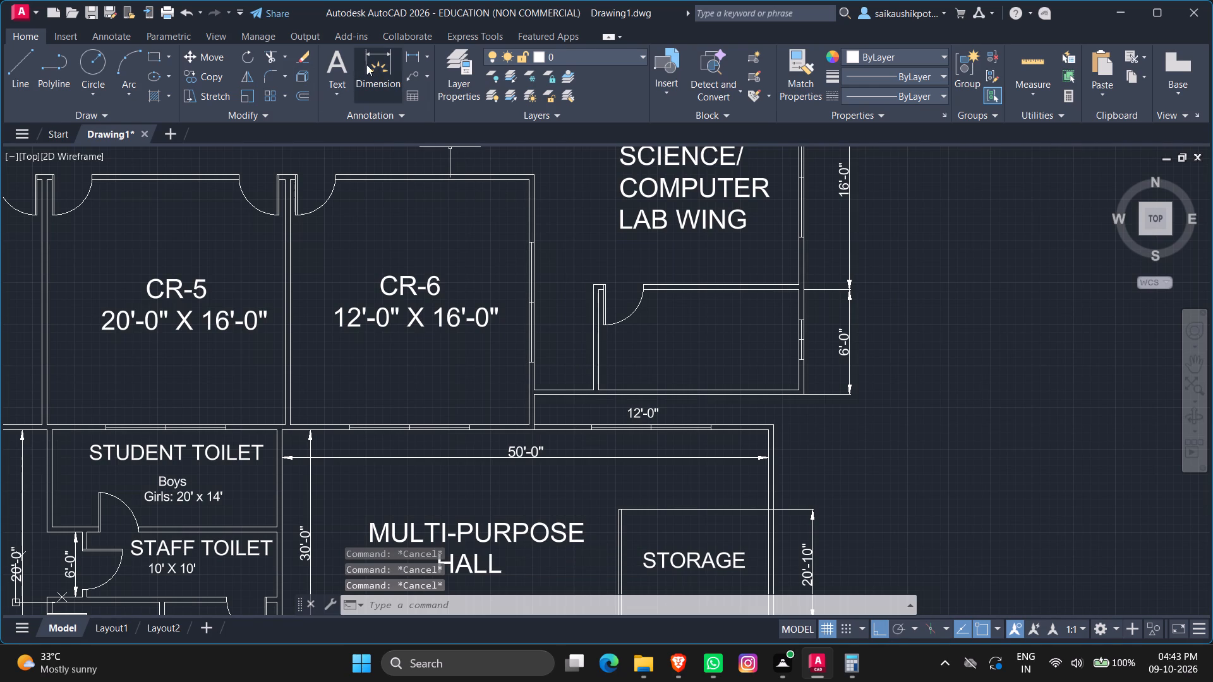
# Add a horizontal linear dimension inside the lab wing's small south room, between its inner southwest and southeast corners, above the south wall.
pyautogui.click(409, 54)
pyautogui.scroll(2, 619, 386)
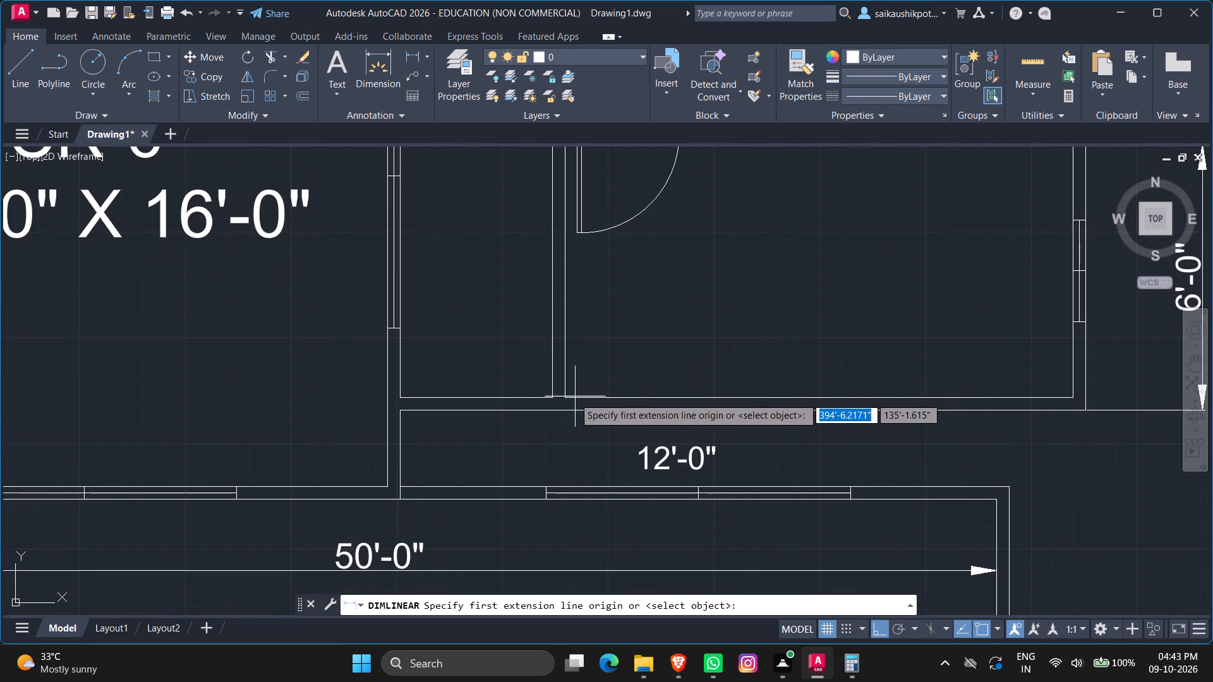
pyautogui.click(565, 397)
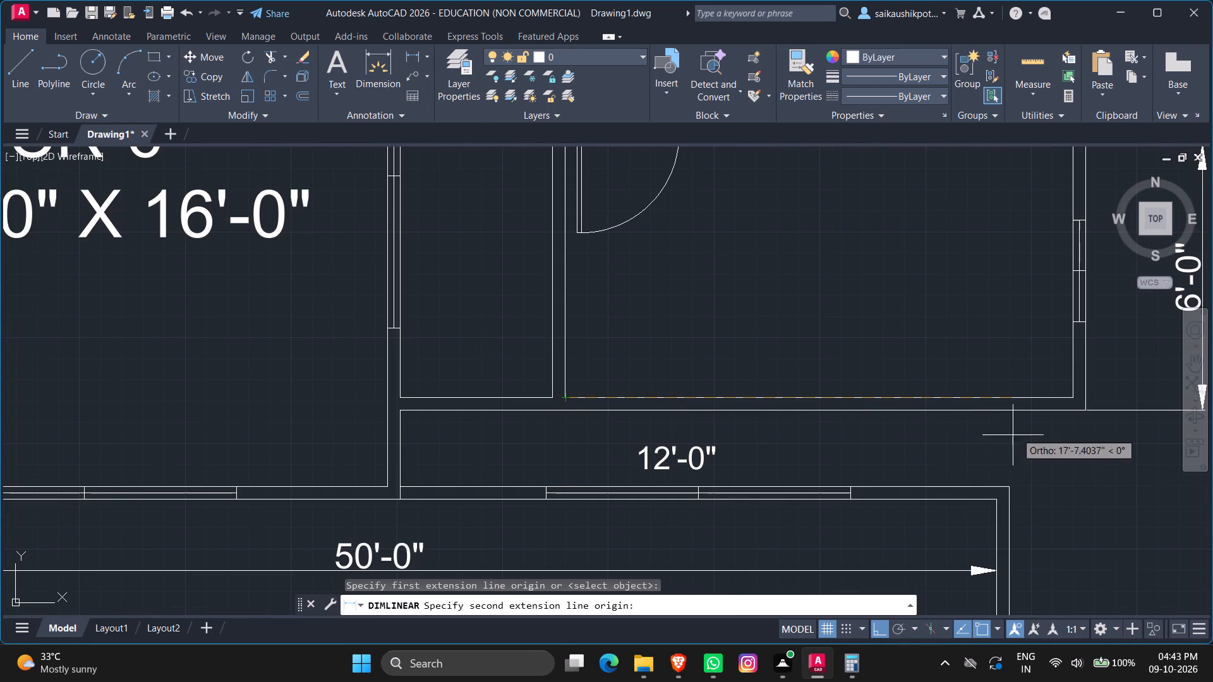
pyautogui.click(1071, 400)
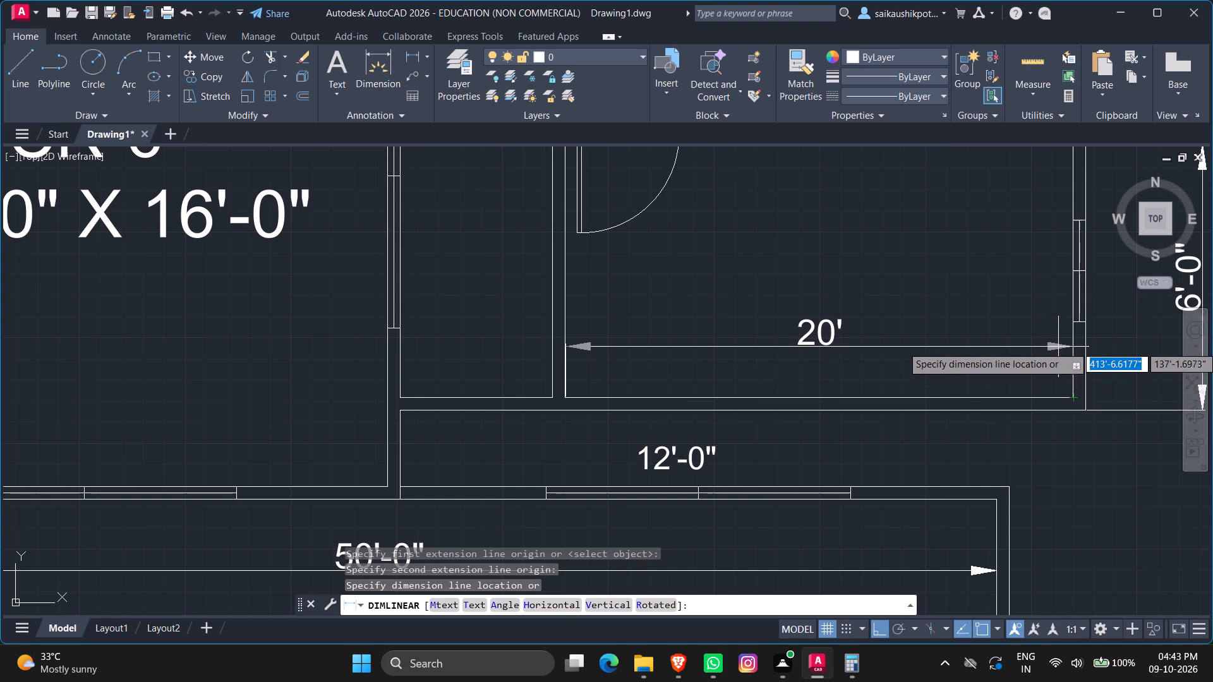
pyautogui.click(1056, 343)
# Override the text of the horizontal dimension inside the lab wing's south room with 16'-0".
pyautogui.doubleClick(823, 328)
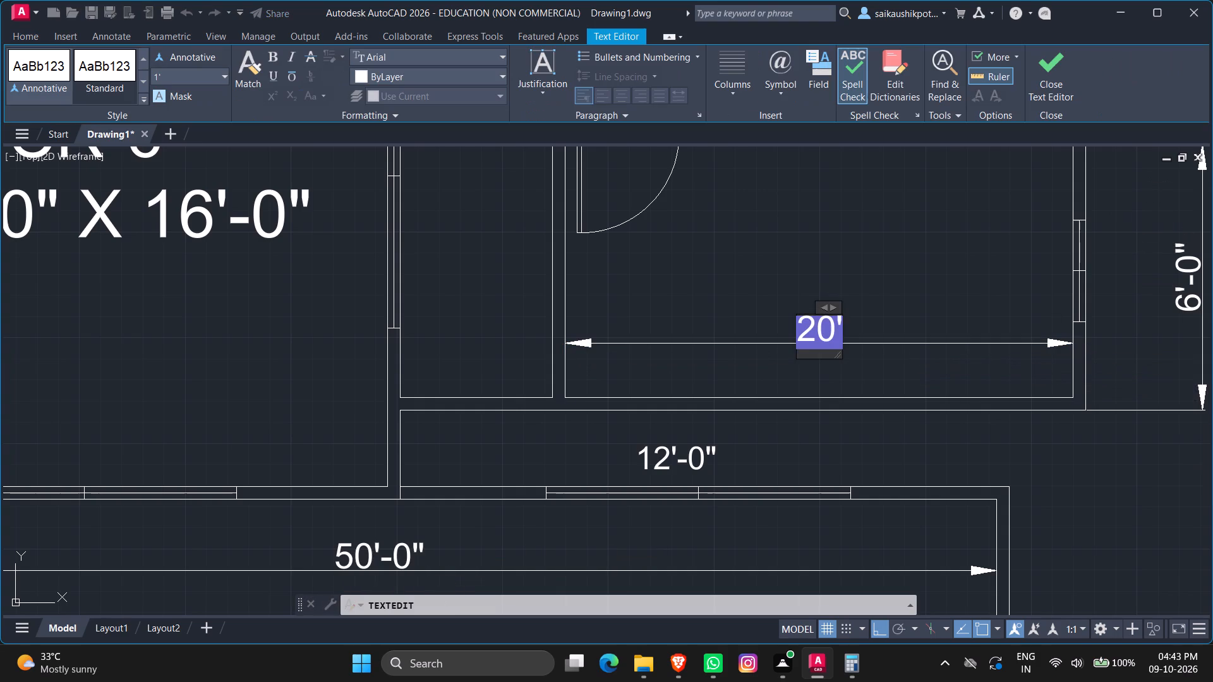
pyautogui.press('End')
pyautogui.press('BackSpace')
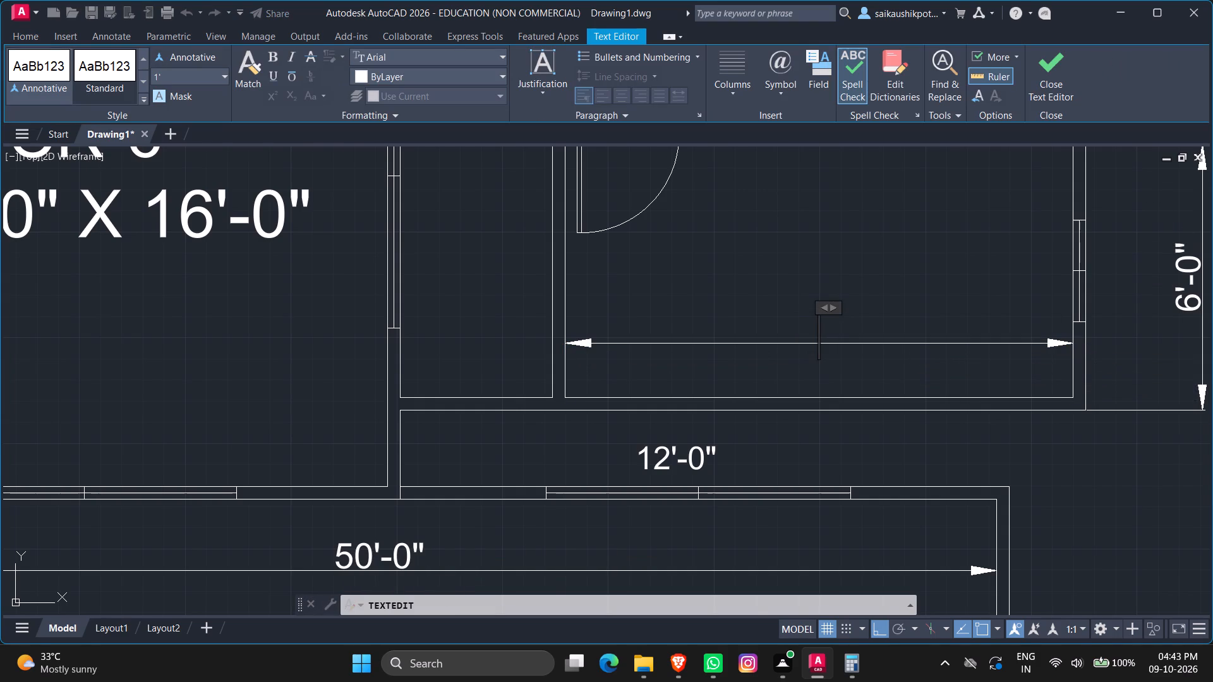
pyautogui.write('16\'-0"')
pyautogui.press('Escape')
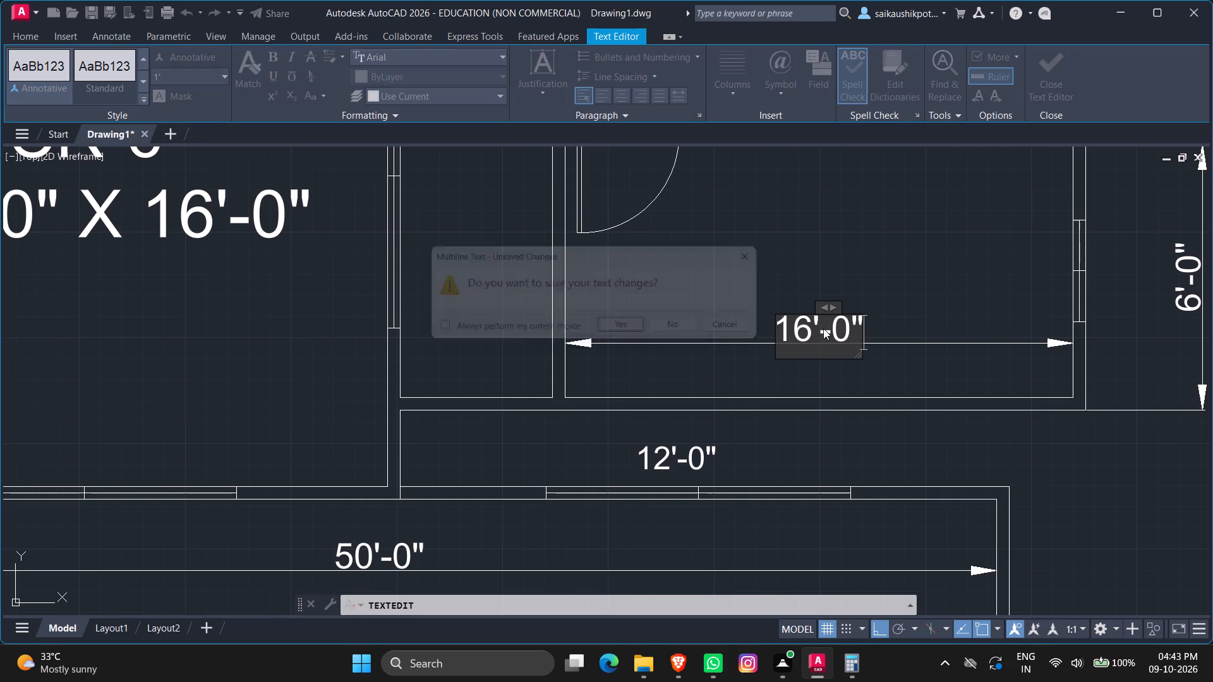
pyautogui.press('Return')
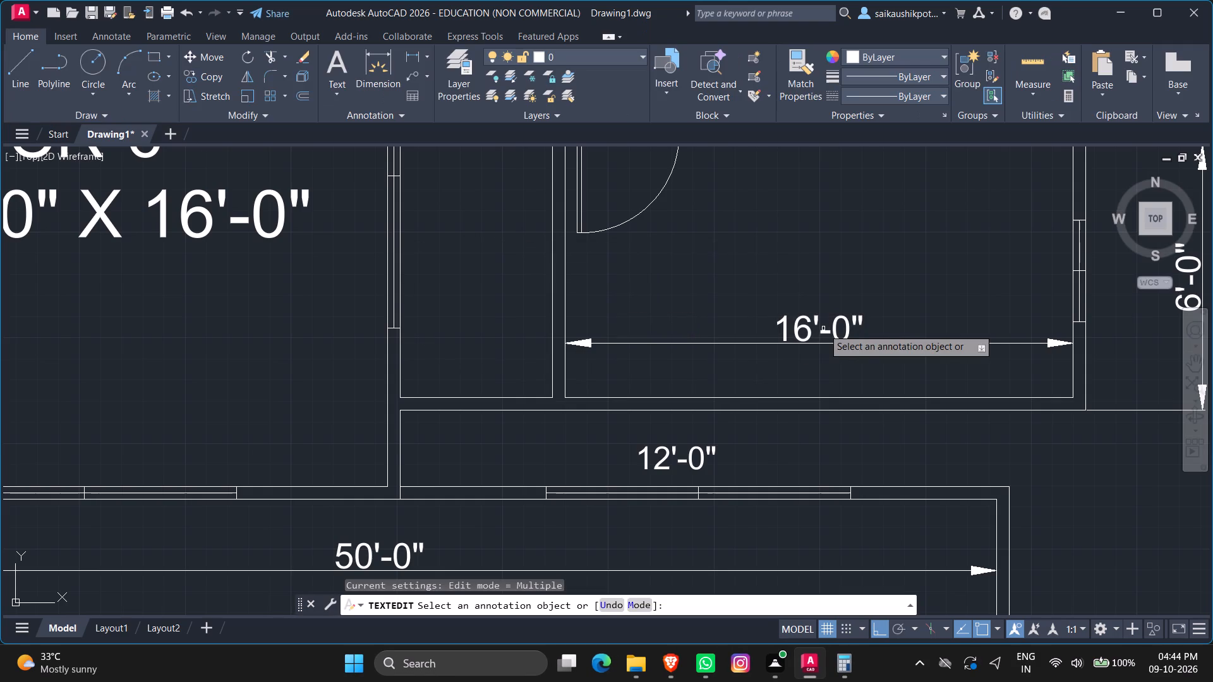
pyautogui.scroll(3, 721, 300)
pyautogui.scroll(-4, 730, 369)
pyautogui.scroll(2, 696, 213)
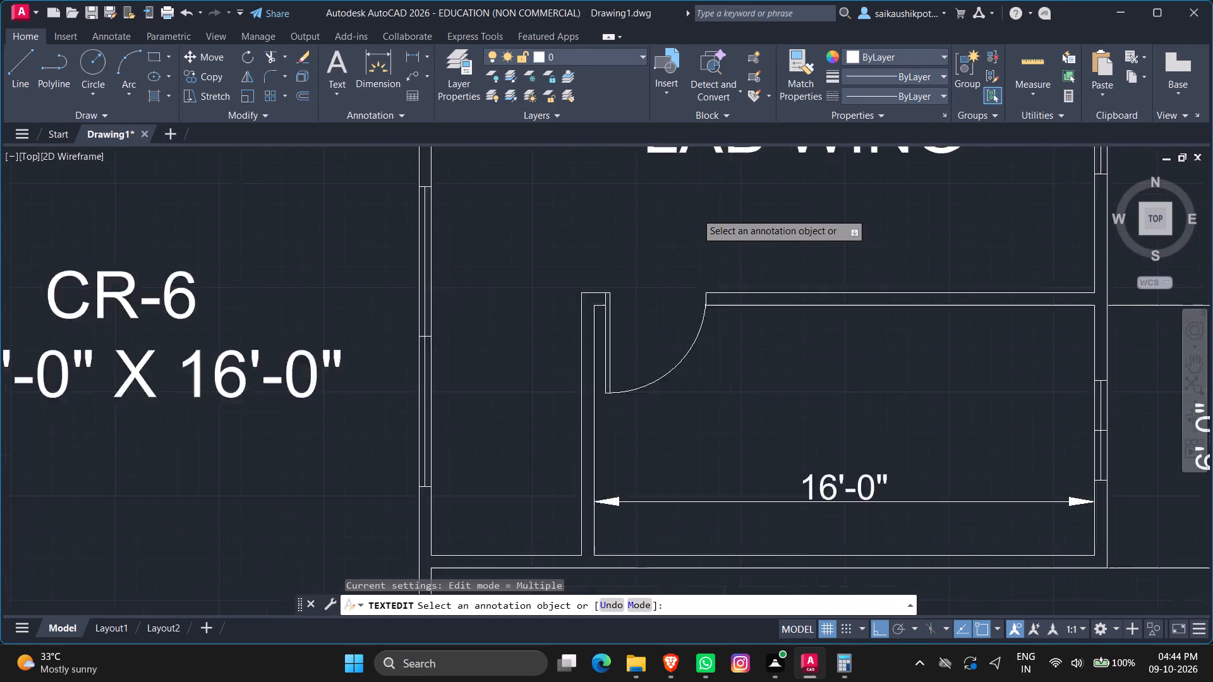
pyautogui.press('Escape')
pyautogui.press('Escape')
pyautogui.press('Escape')
pyautogui.scroll(-2, 647, 349)
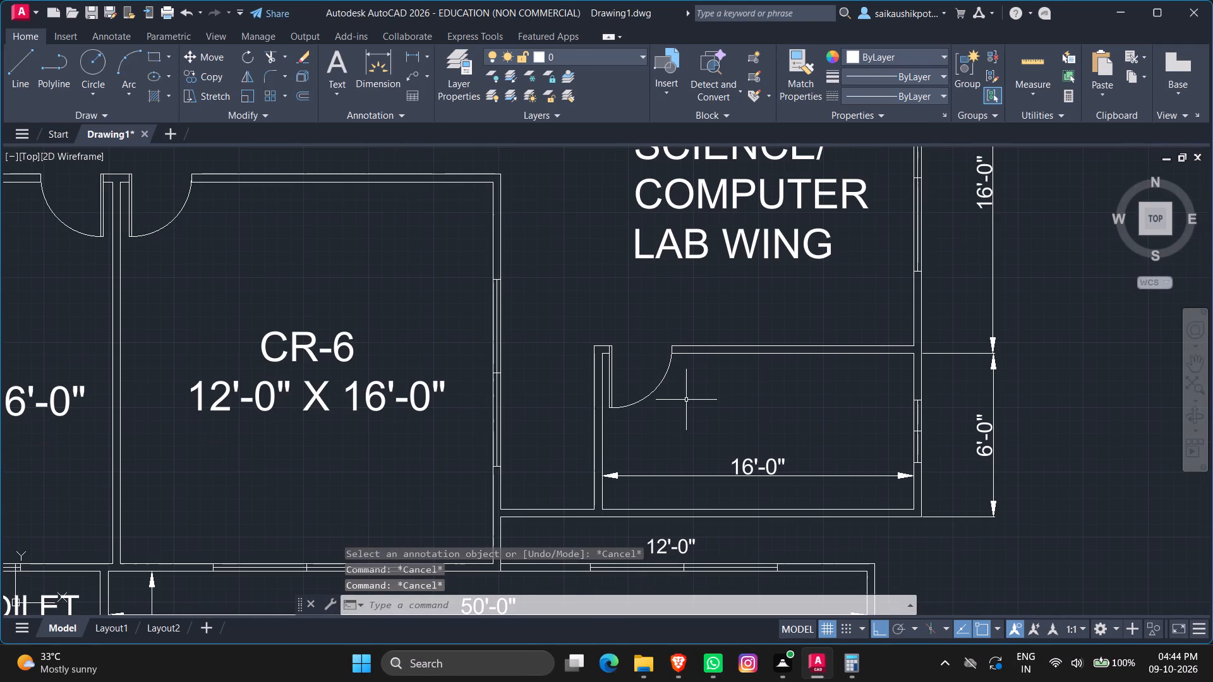
pyautogui.press('Escape')
pyautogui.press('Escape')
pyautogui.press('Escape')
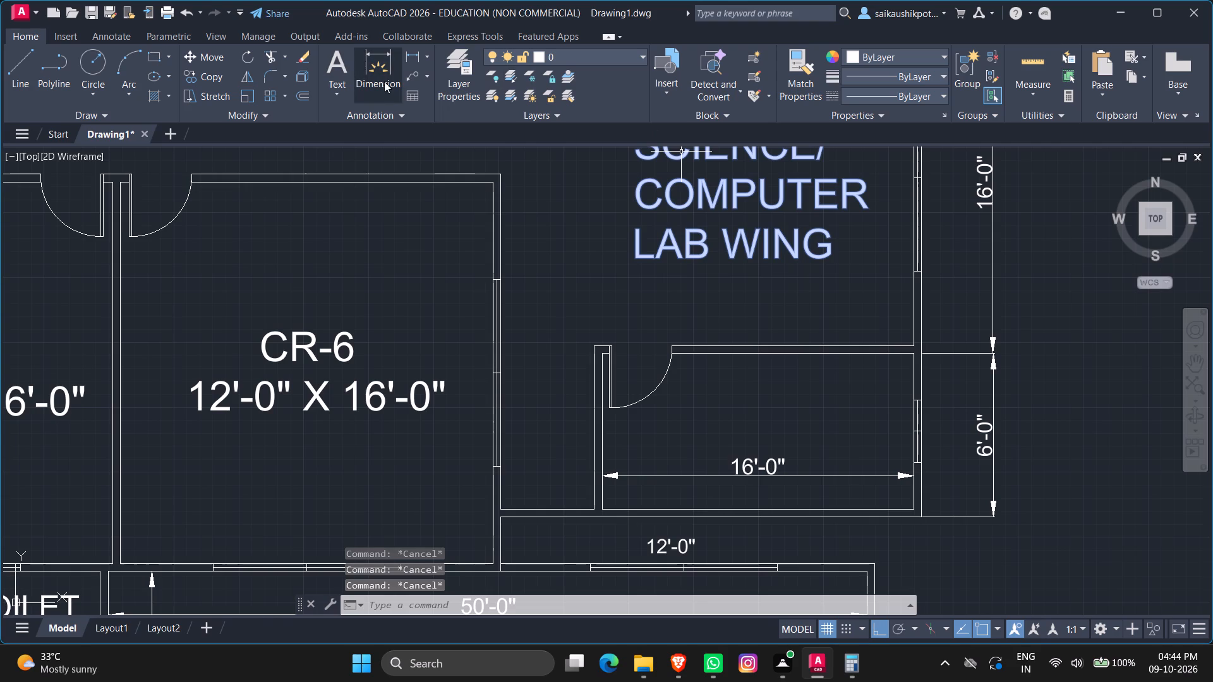
# Add a horizontal linear dimension just above the lab wing's south room, from its outer northwest corner to the east wall's inner face.
pyautogui.click(404, 56)
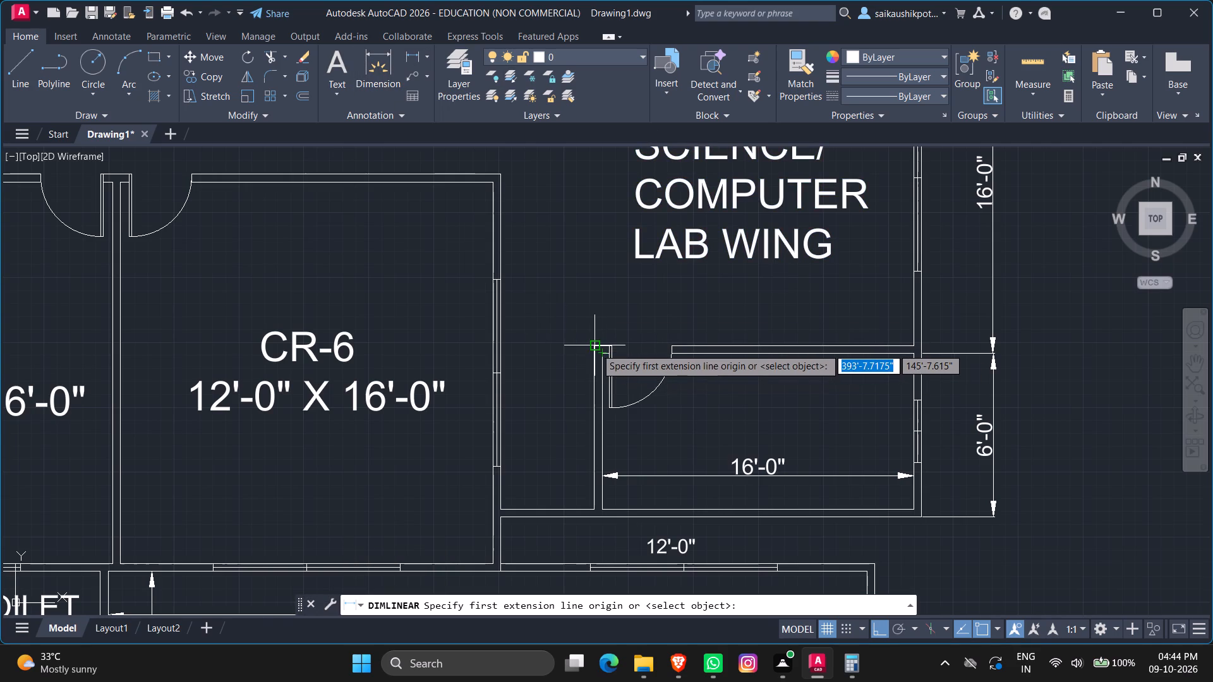
pyautogui.click(594, 347)
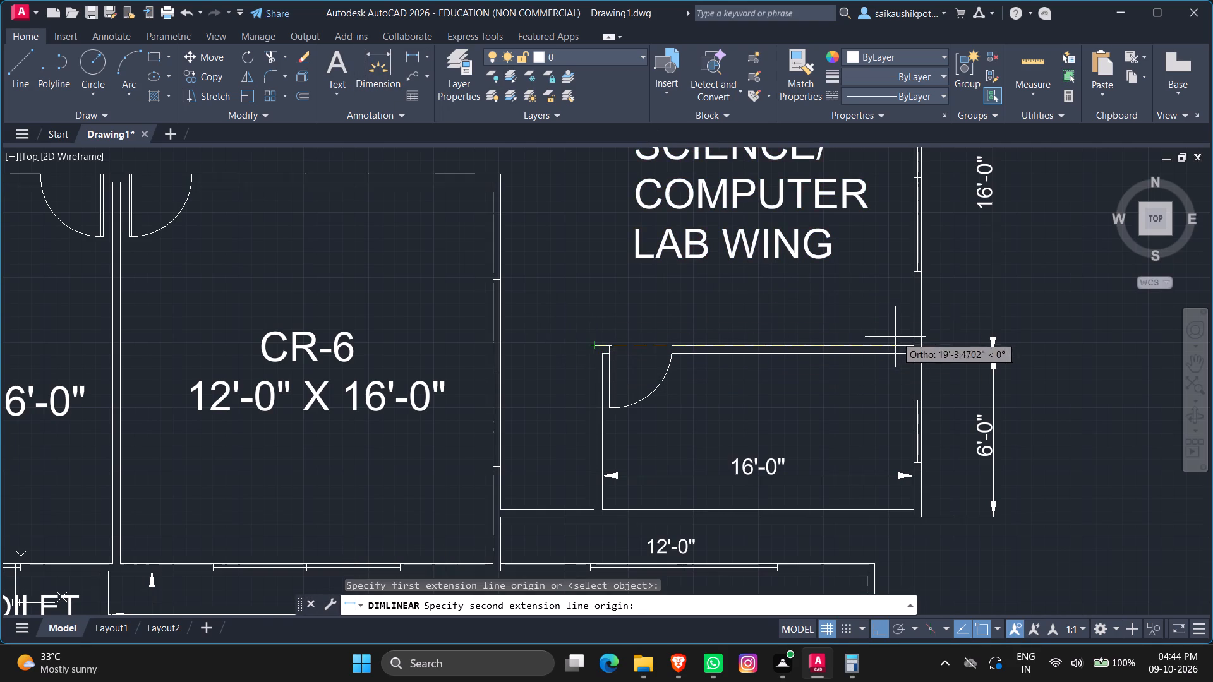
pyautogui.click(910, 344)
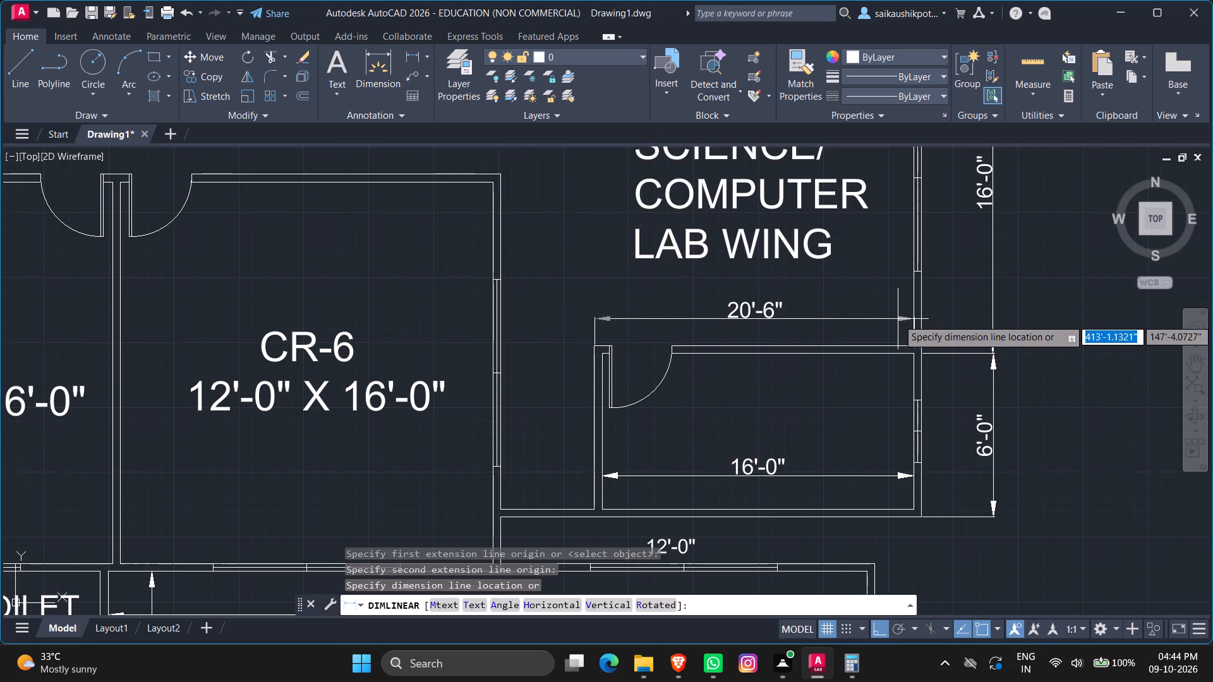
pyautogui.scroll(2, 898, 319)
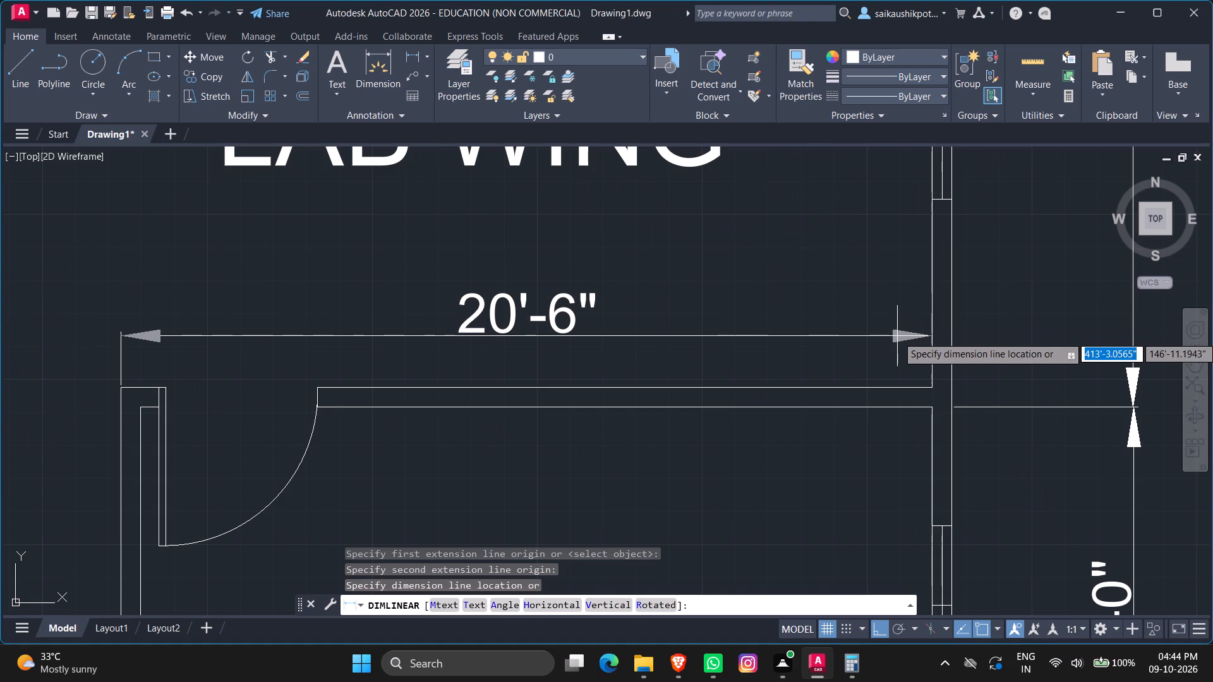
pyautogui.click(896, 337)
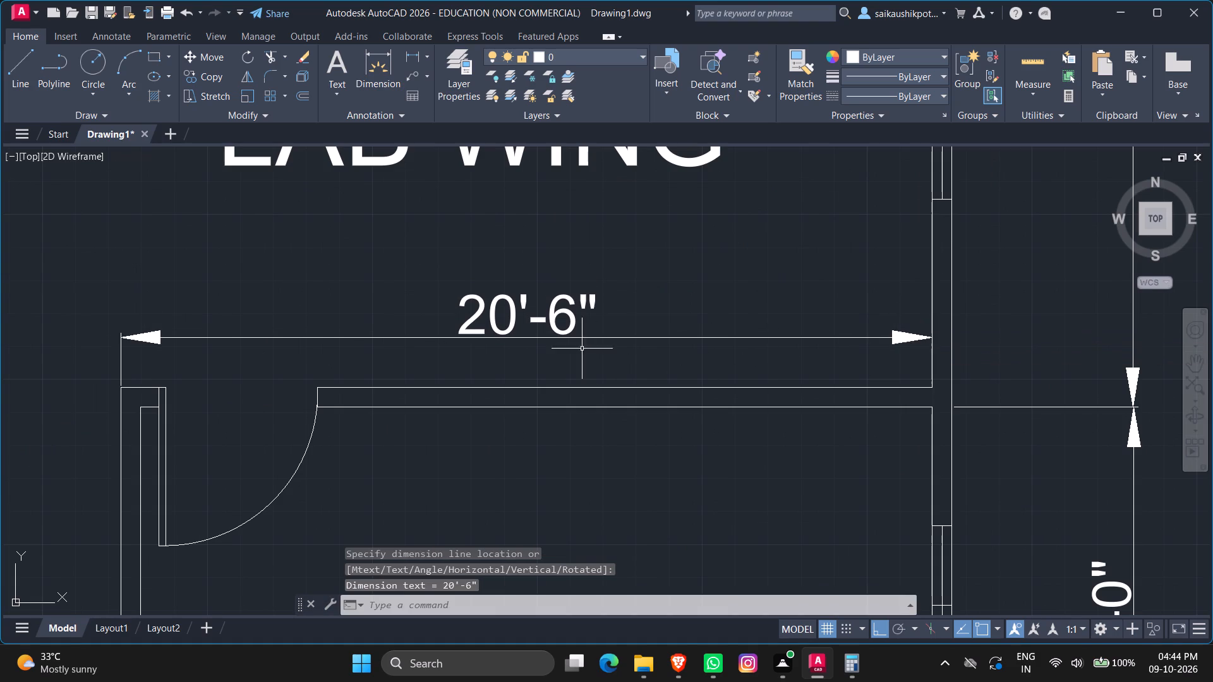
# Override the text of the horizontal dimension above the lab wing's south room with 16'-0".
pyautogui.doubleClick(478, 313)
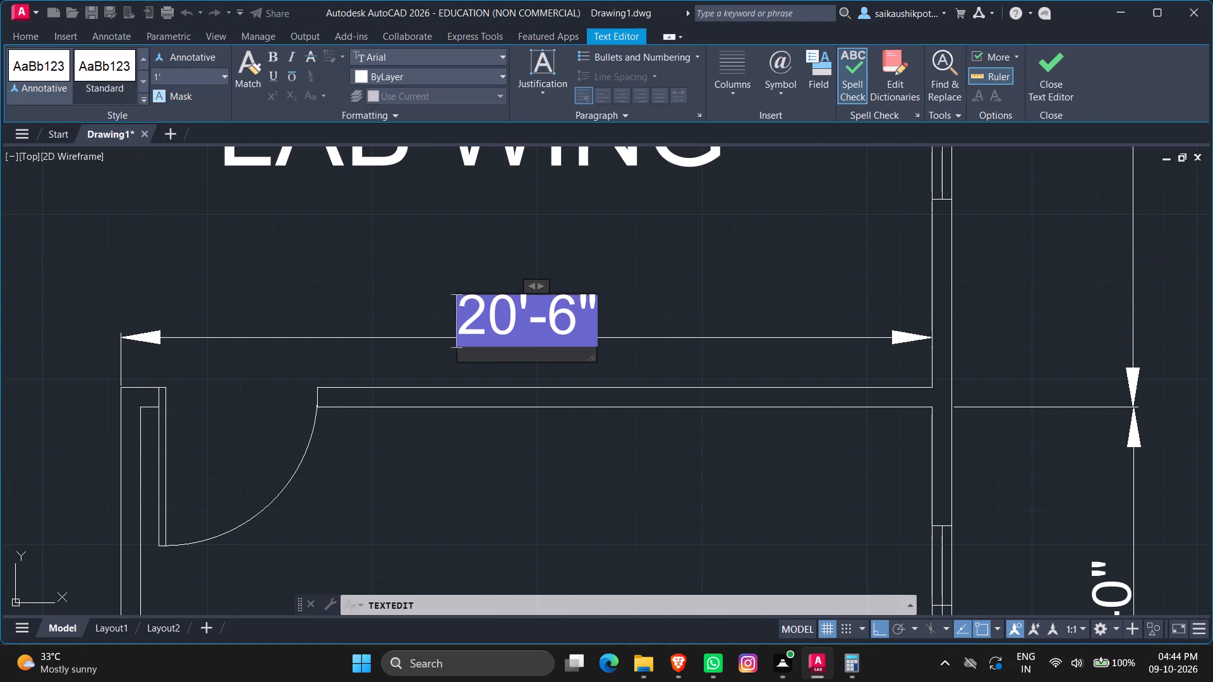
pyautogui.press('End')
pyautogui.press('BackSpace')
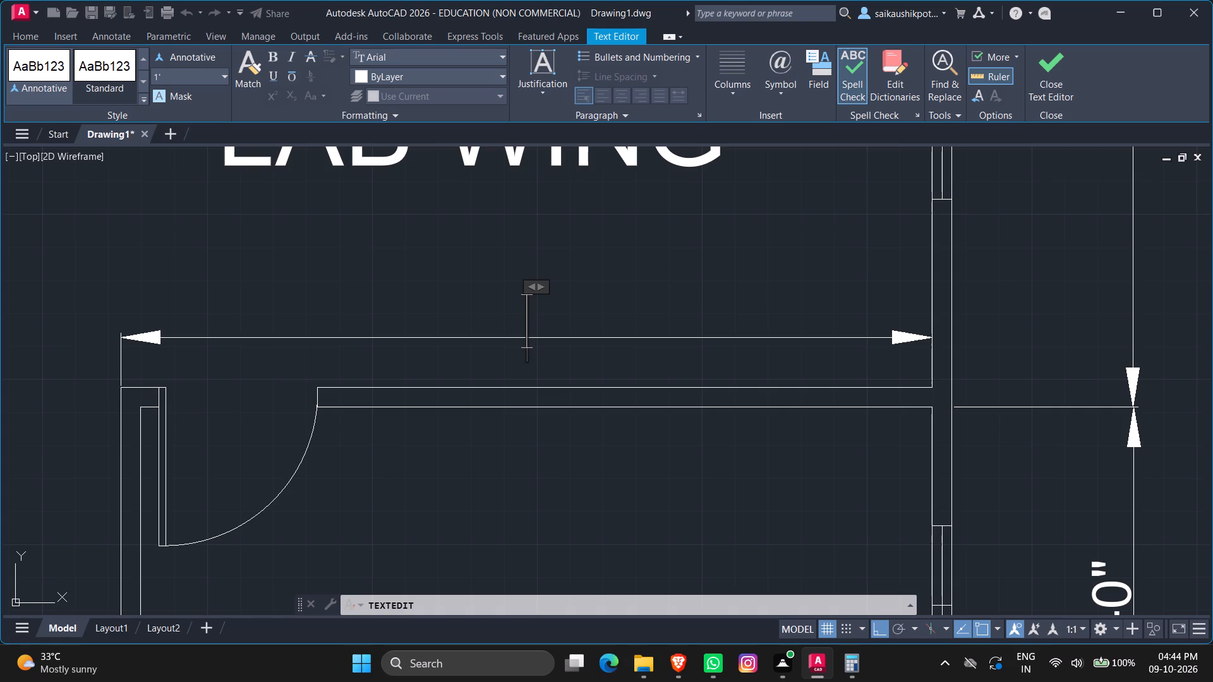
pyautogui.write("16'")
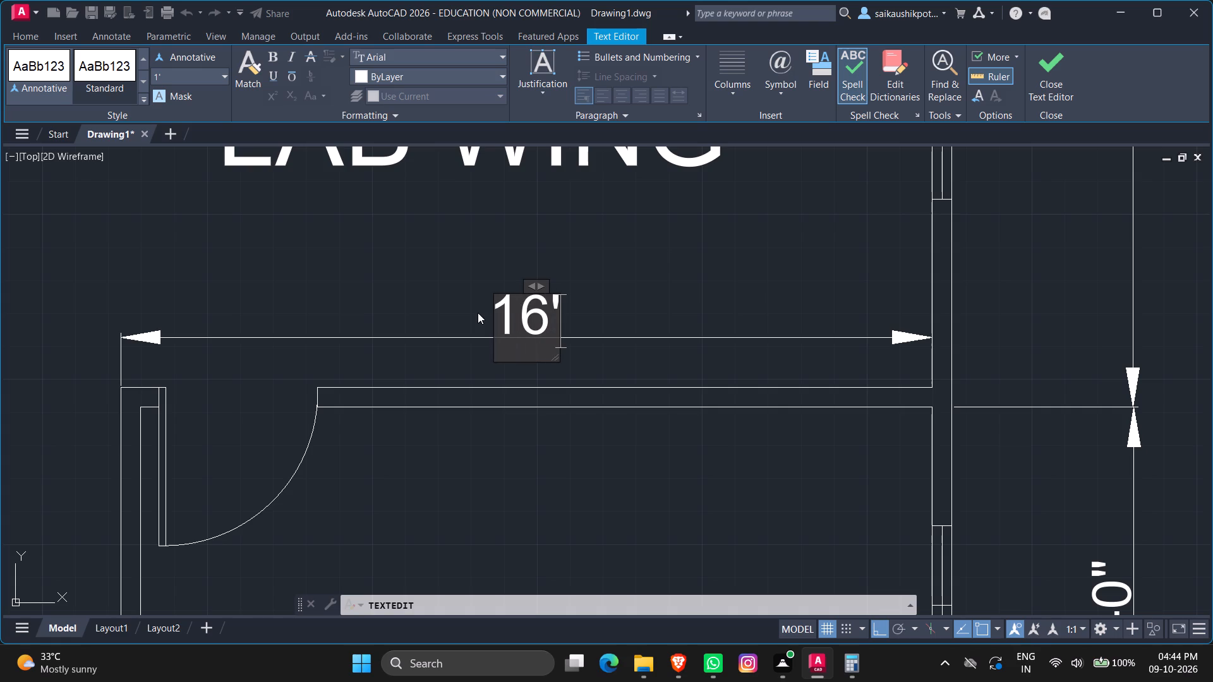
pyautogui.write('-0')
pyautogui.hotkey('shift', '"')
pyautogui.press('Escape')
pyautogui.press('Return')
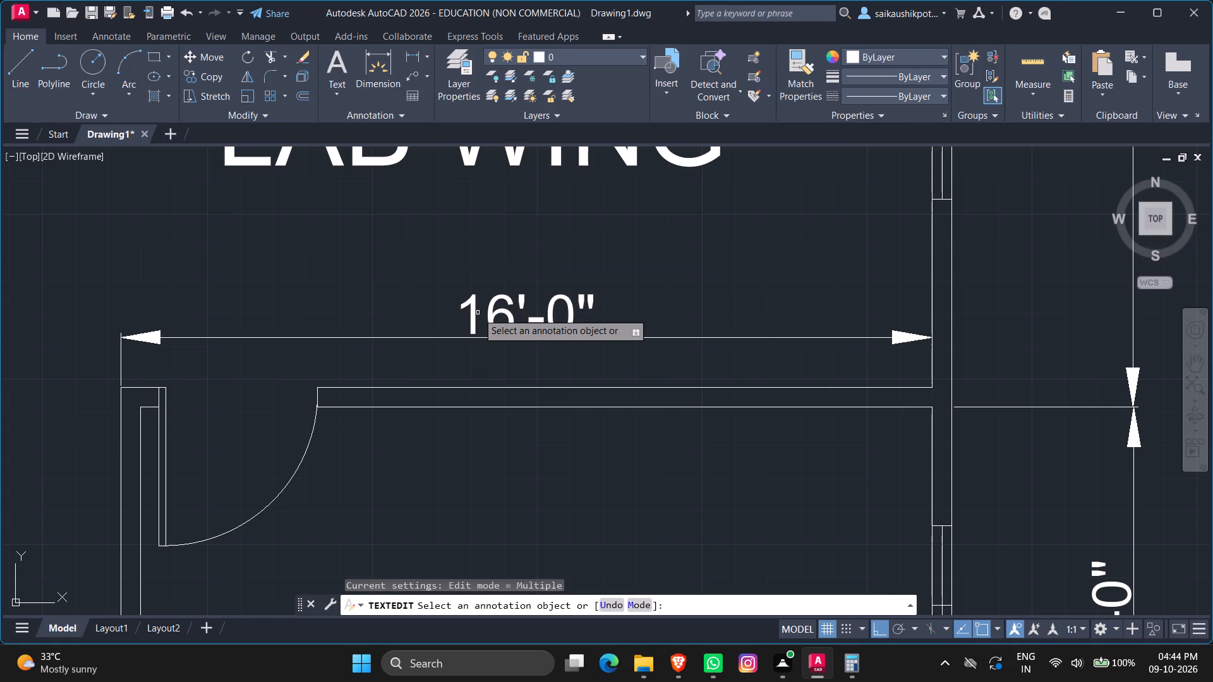
pyautogui.scroll(-2, 478, 313)
pyautogui.scroll(-2, 486, 366)
pyautogui.scroll(-2, 552, 434)
pyautogui.scroll(1, 546, 354)
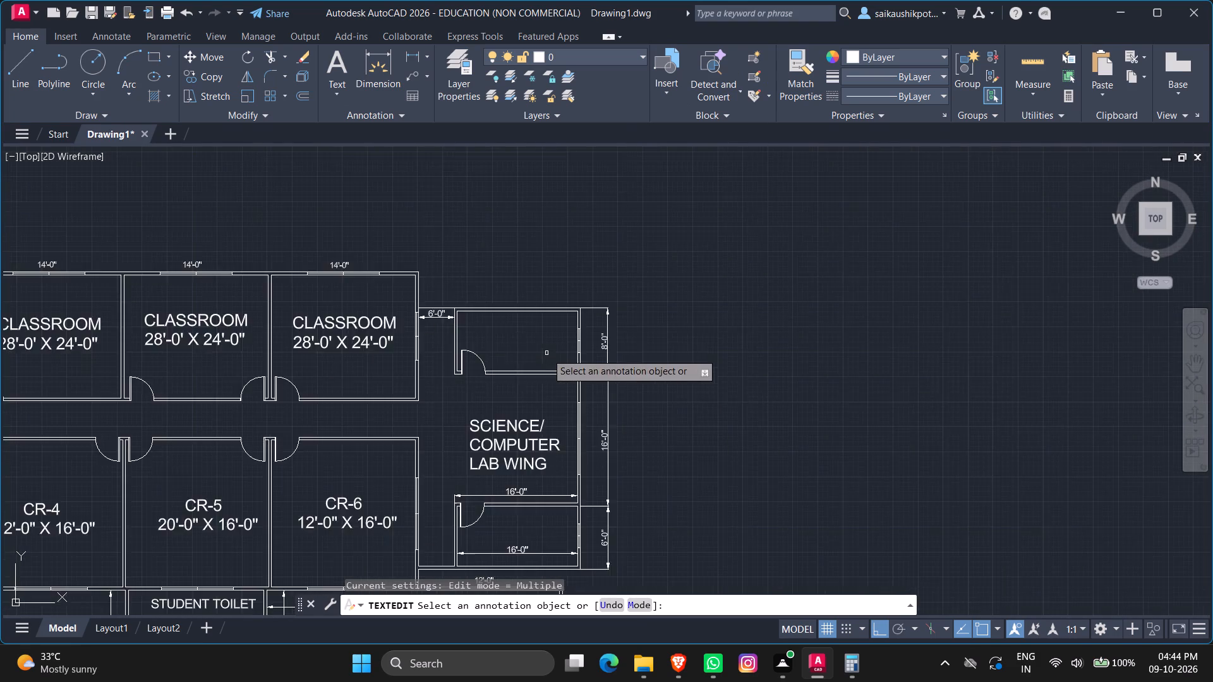
pyautogui.scroll(2, 546, 353)
pyautogui.press('Escape')
pyautogui.press('Escape')
# Add a horizontal linear dimension inside the lab wing's small north room, between its inner northwest and northeast corners, just below the north wall.
pyautogui.scroll(-2, 573, 375)
pyautogui.scroll(2, 542, 354)
pyautogui.scroll(1, 489, 332)
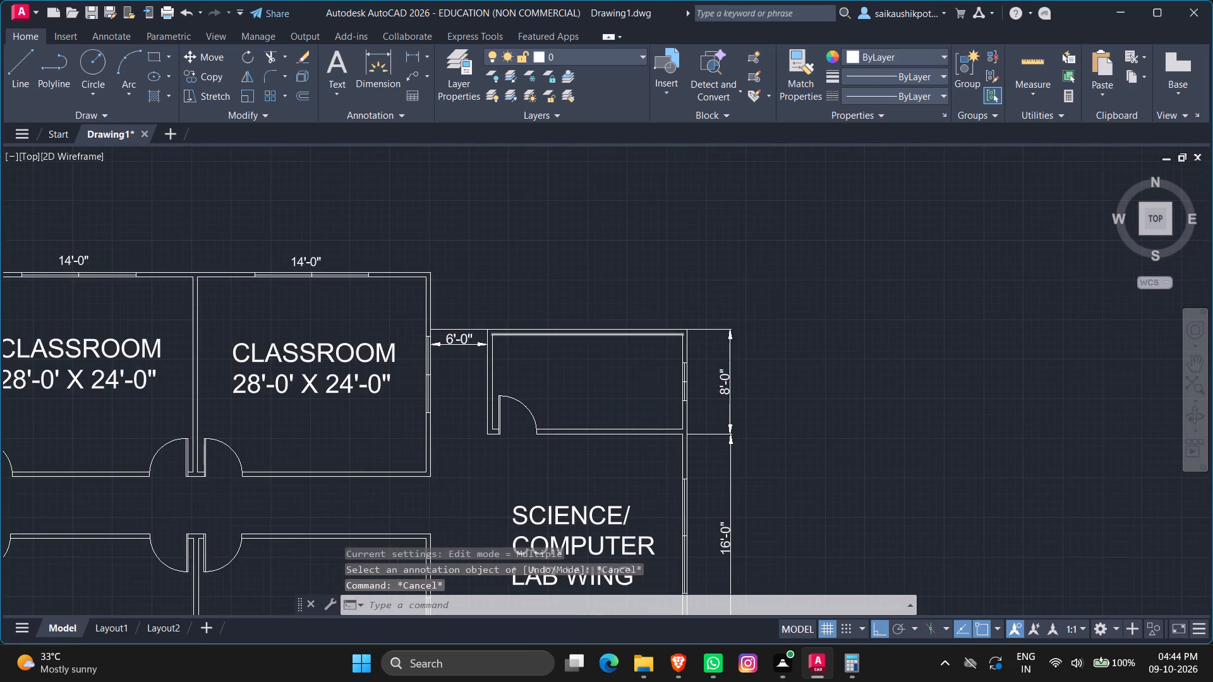
pyautogui.scroll(1, 489, 332)
pyautogui.scroll(1, 562, 419)
pyautogui.scroll(-1, 562, 419)
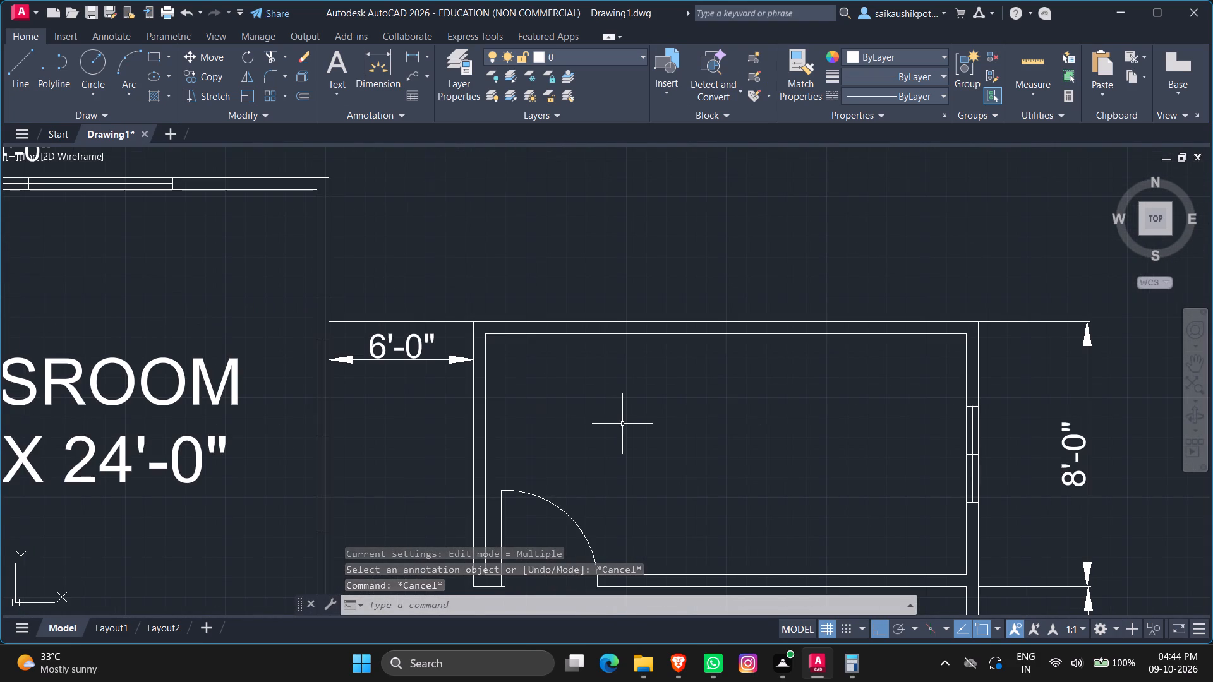
pyautogui.click(414, 61)
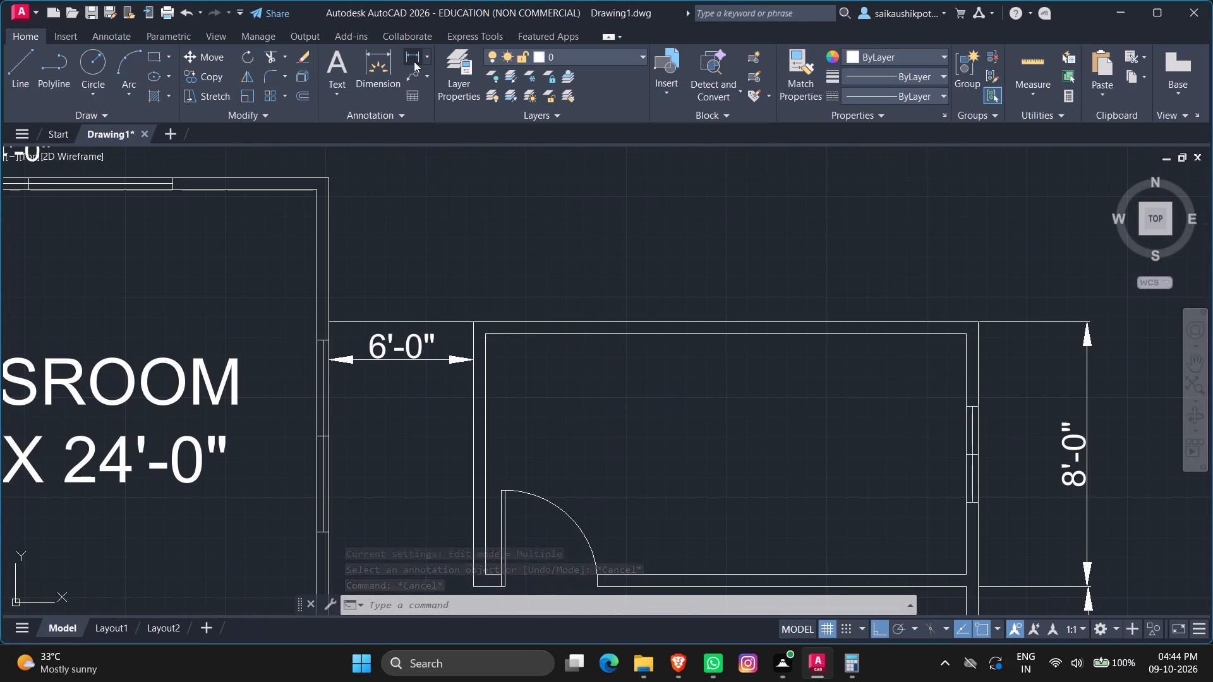
pyautogui.click(484, 334)
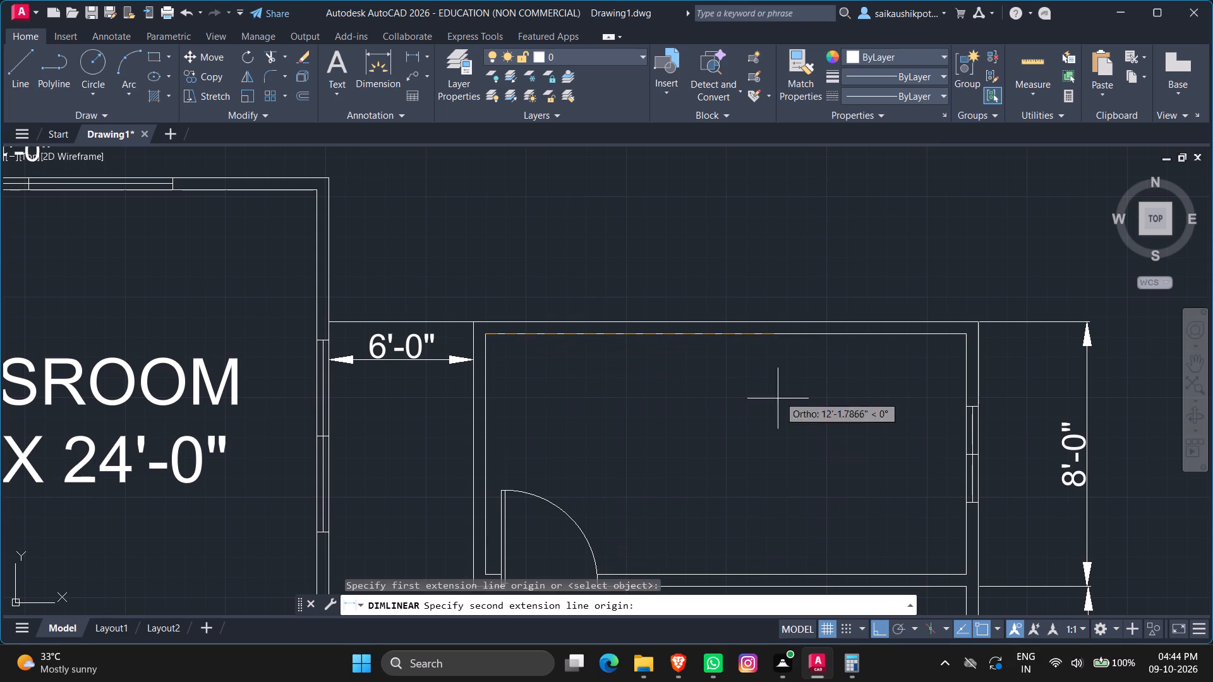
pyautogui.moveTo(966, 337); pyautogui.dragTo(967, 344)
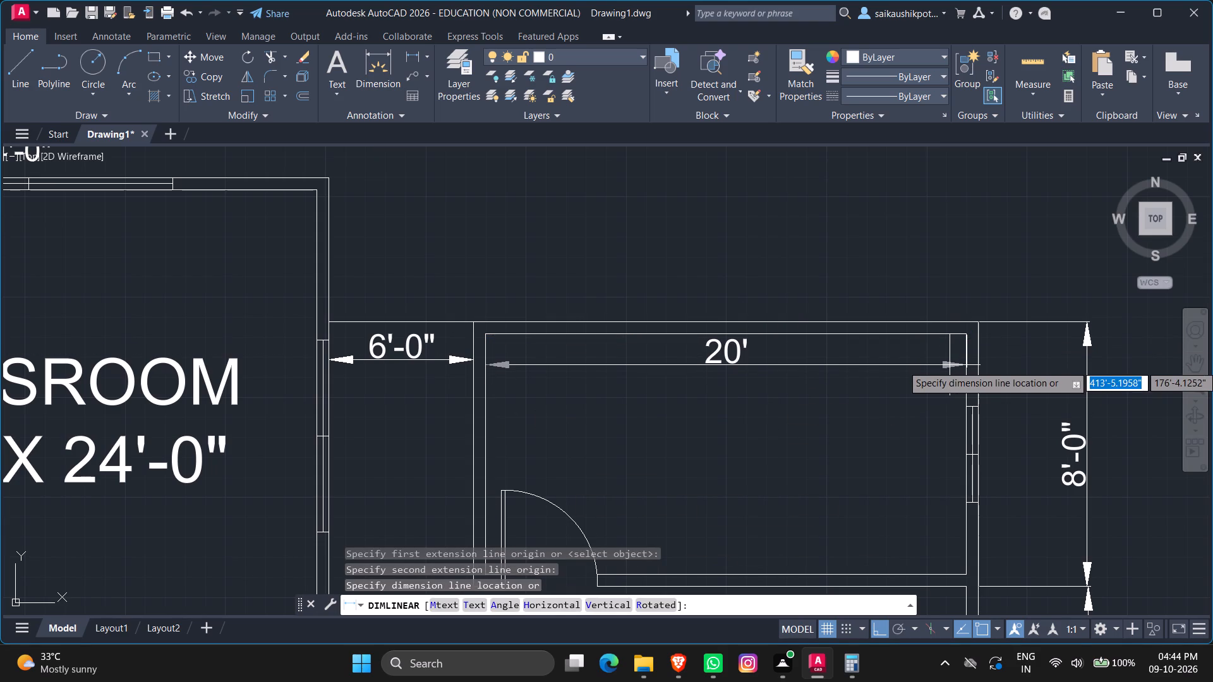
pyautogui.click(950, 365)
pyautogui.press('Escape')
pyautogui.press('Escape')
# Override the text of the horizontal dimension inside the lab wing's north room with 10'-0".
pyautogui.doubleClick(724, 348)
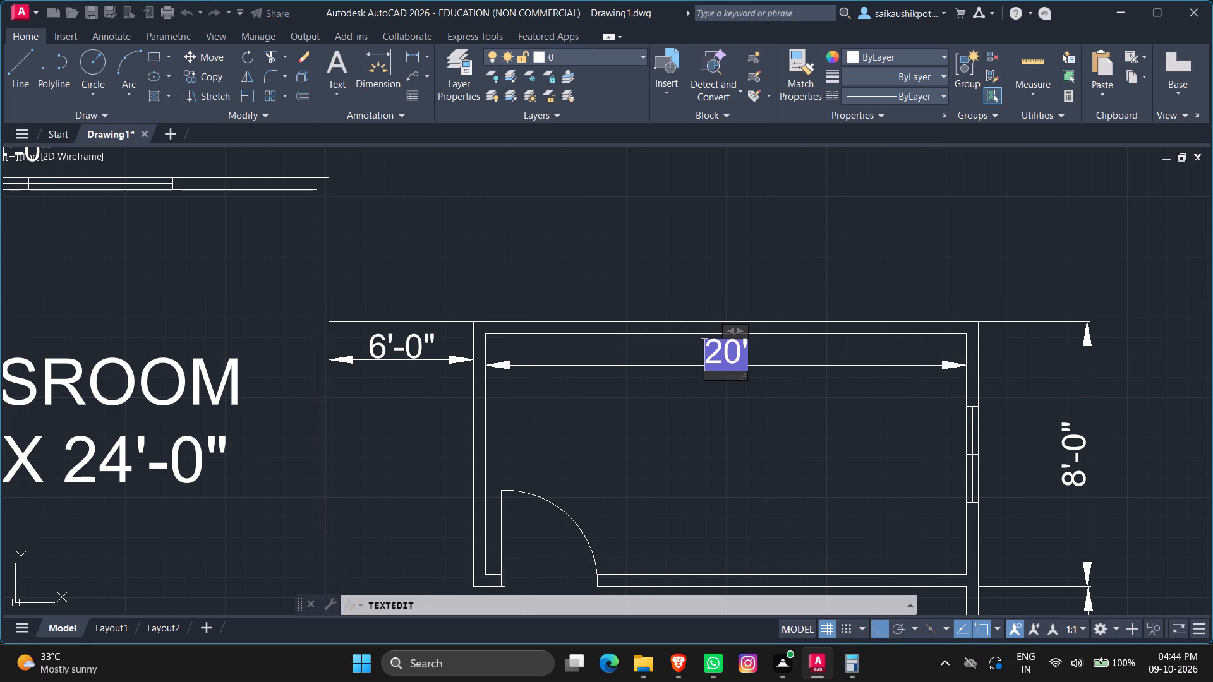
pyautogui.press('End')
pyautogui.press('BackSpace')
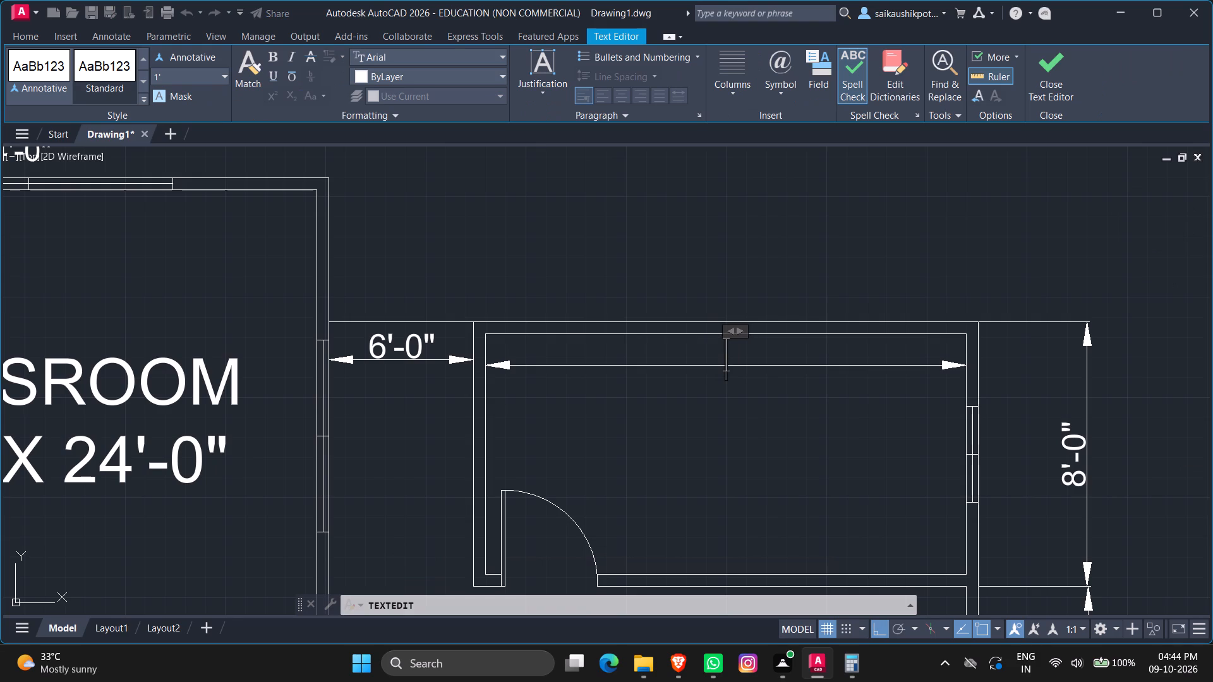
pyautogui.write('10')
pyautogui.write('\'-0"')
pyautogui.press('Escape')
pyautogui.press('Return')
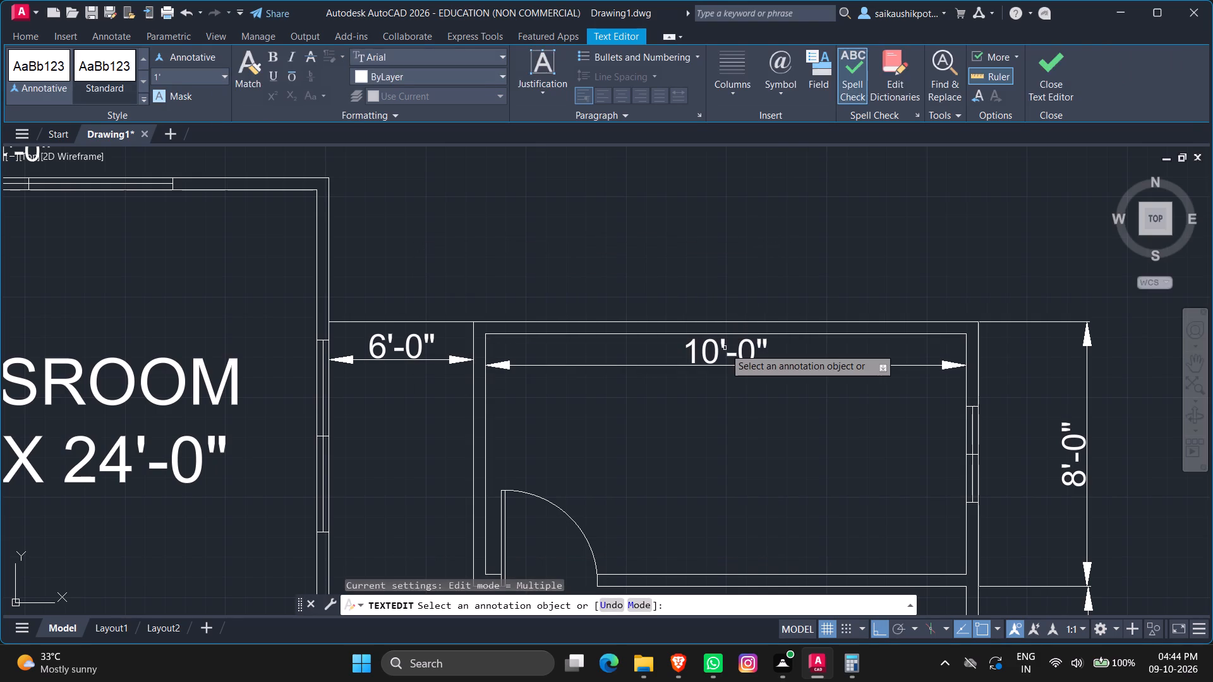
pyautogui.scroll(-4, 776, 386)
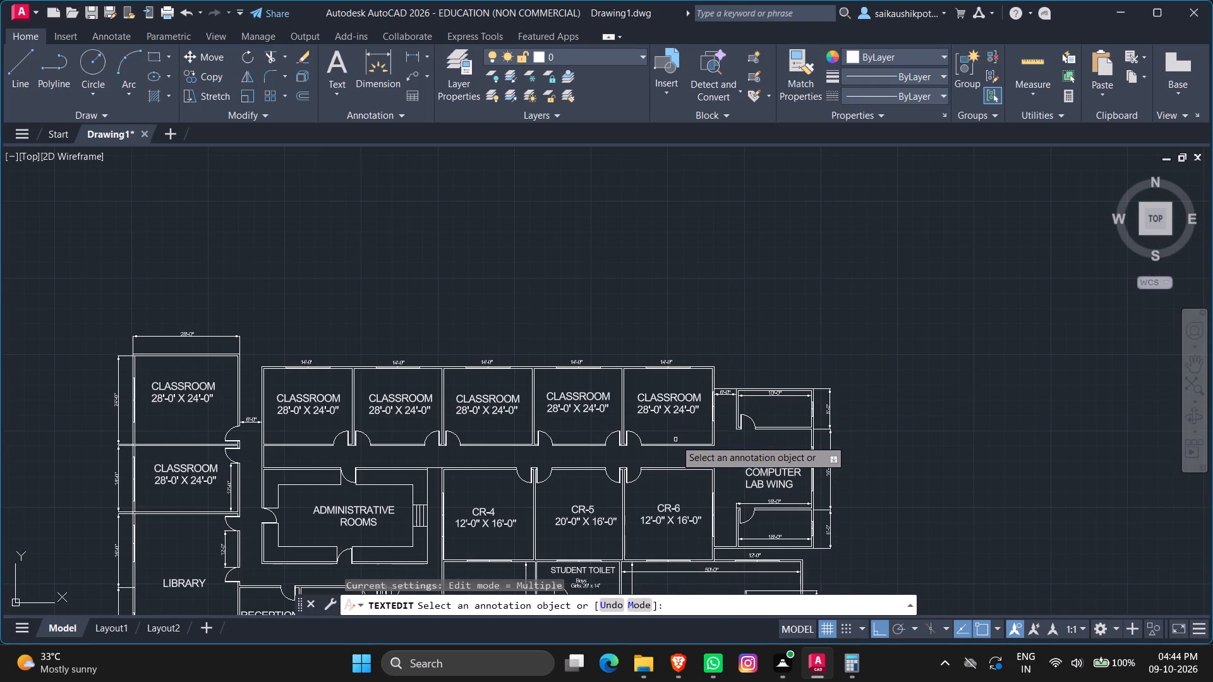
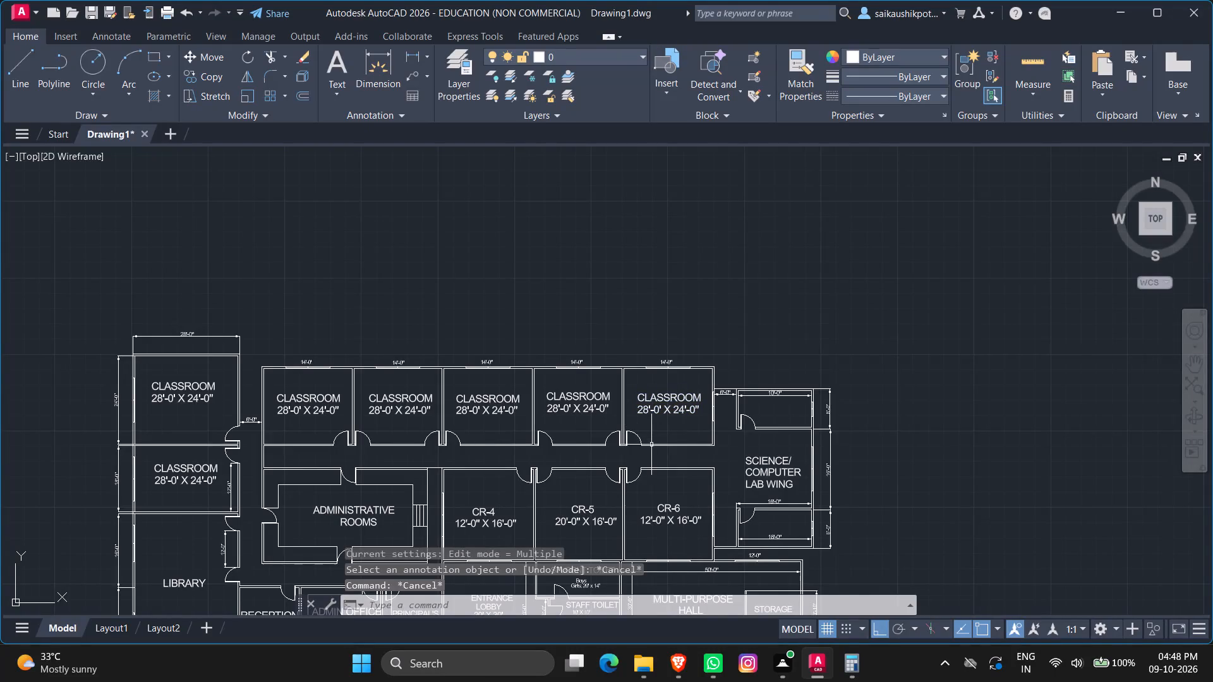
# Add a vertical linear dimension across the corridor north of CR-6, between the facing outer corners of the east classroom and CR-6.
pyautogui.press('Escape')
pyautogui.press('Escape')
pyautogui.scroll(4, 673, 465)
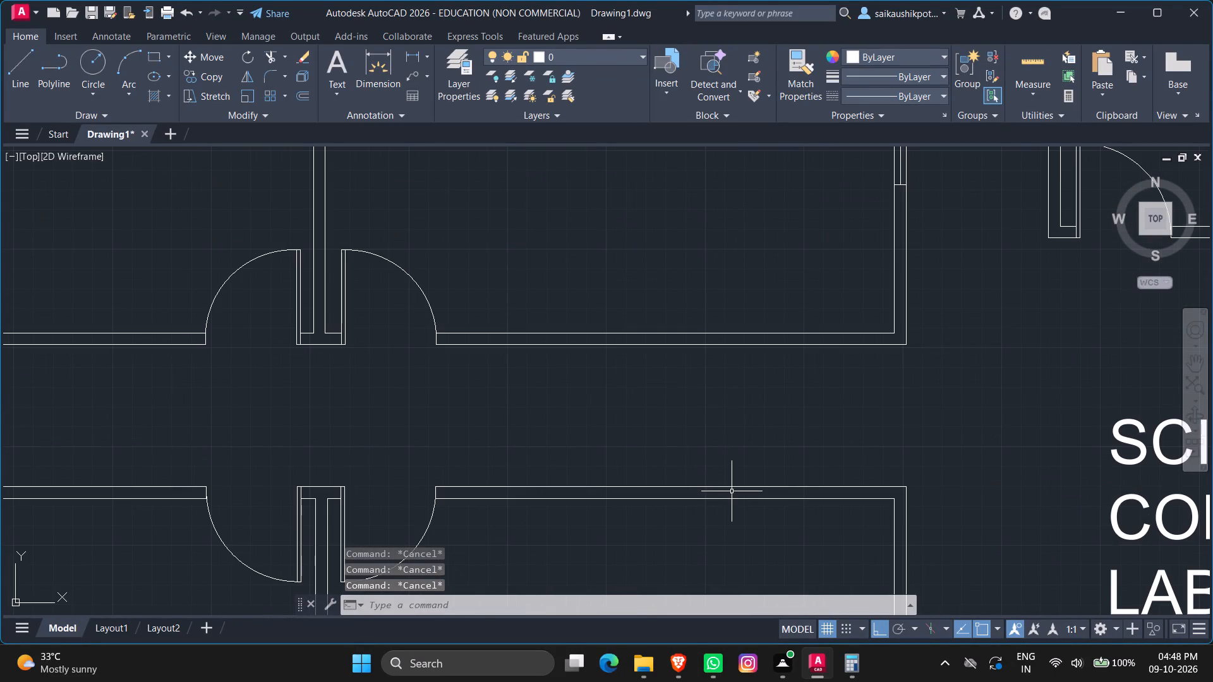
pyautogui.press('Escape')
pyautogui.press('Escape')
pyautogui.click(406, 56)
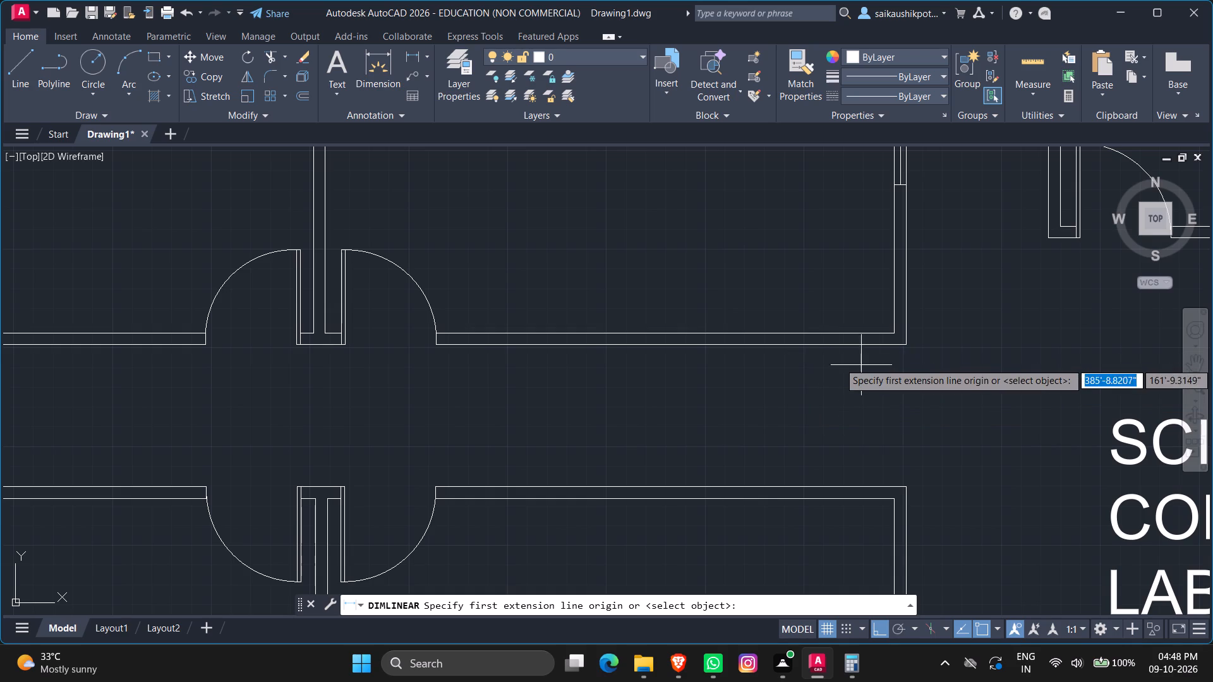
pyautogui.click(906, 345)
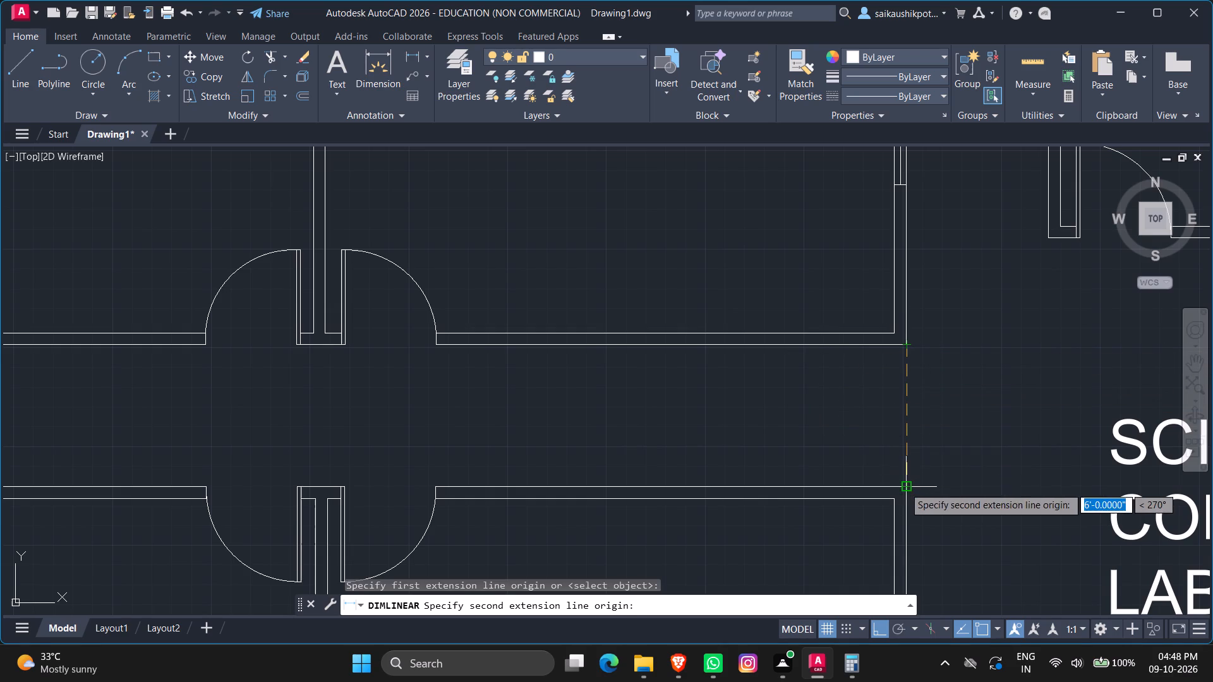
pyautogui.click(904, 487)
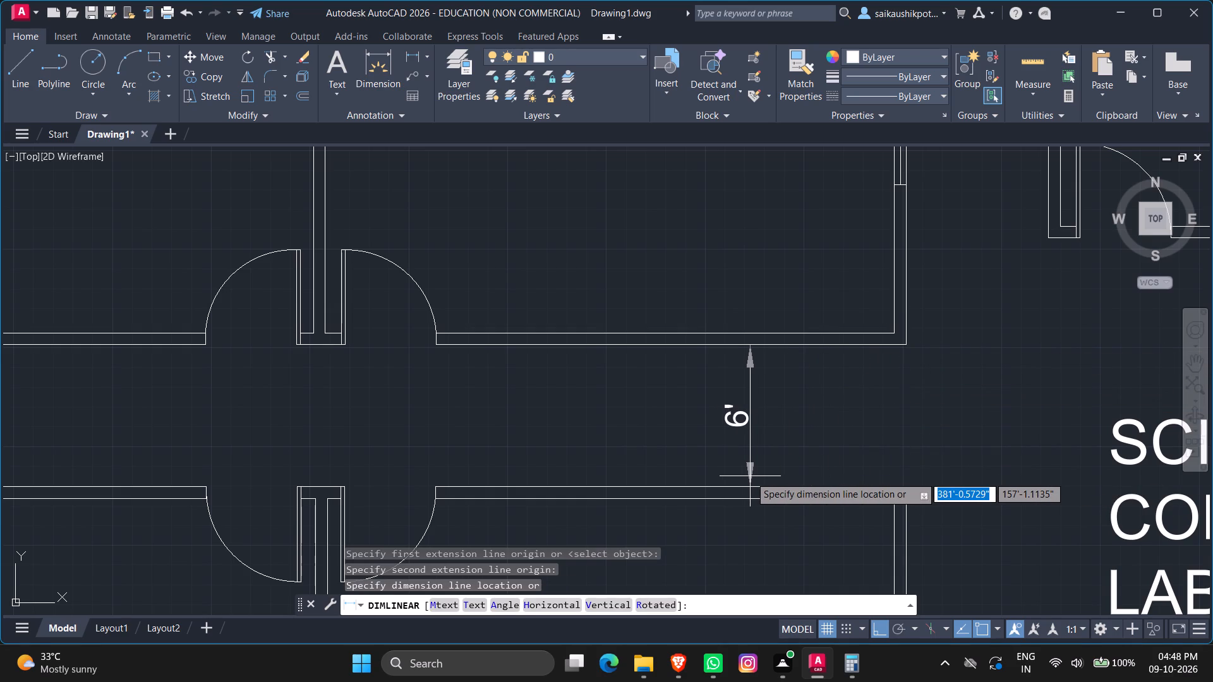
pyautogui.click(670, 460)
pyautogui.press('Escape')
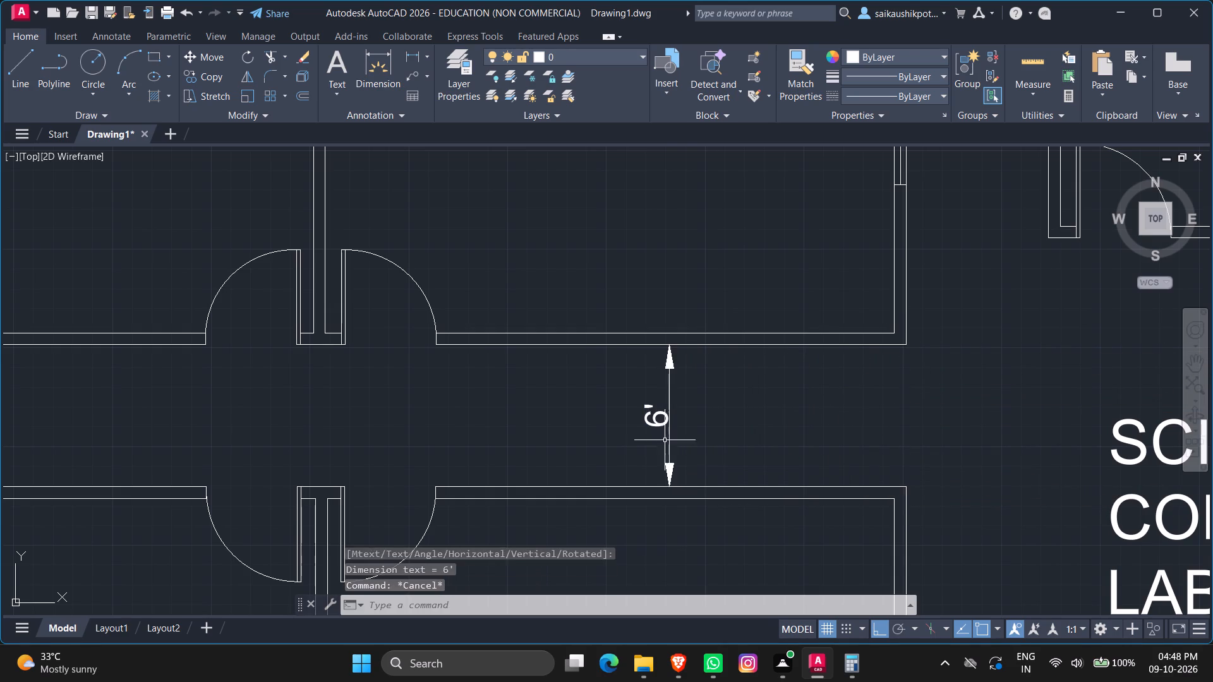
# Override the text of the vertical corridor dimension north of CR-6 with 6'-0".
pyautogui.doubleClick(655, 426)
pyautogui.press('End')
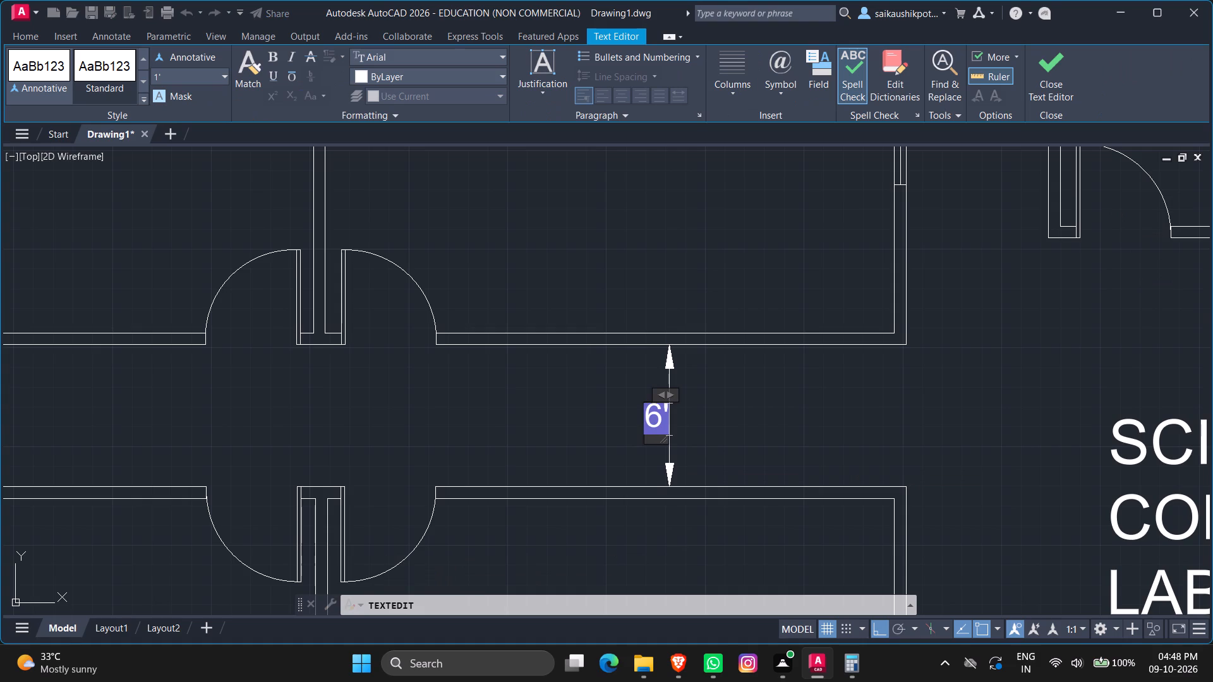
pyautogui.press('BackSpace')
pyautogui.press('6')
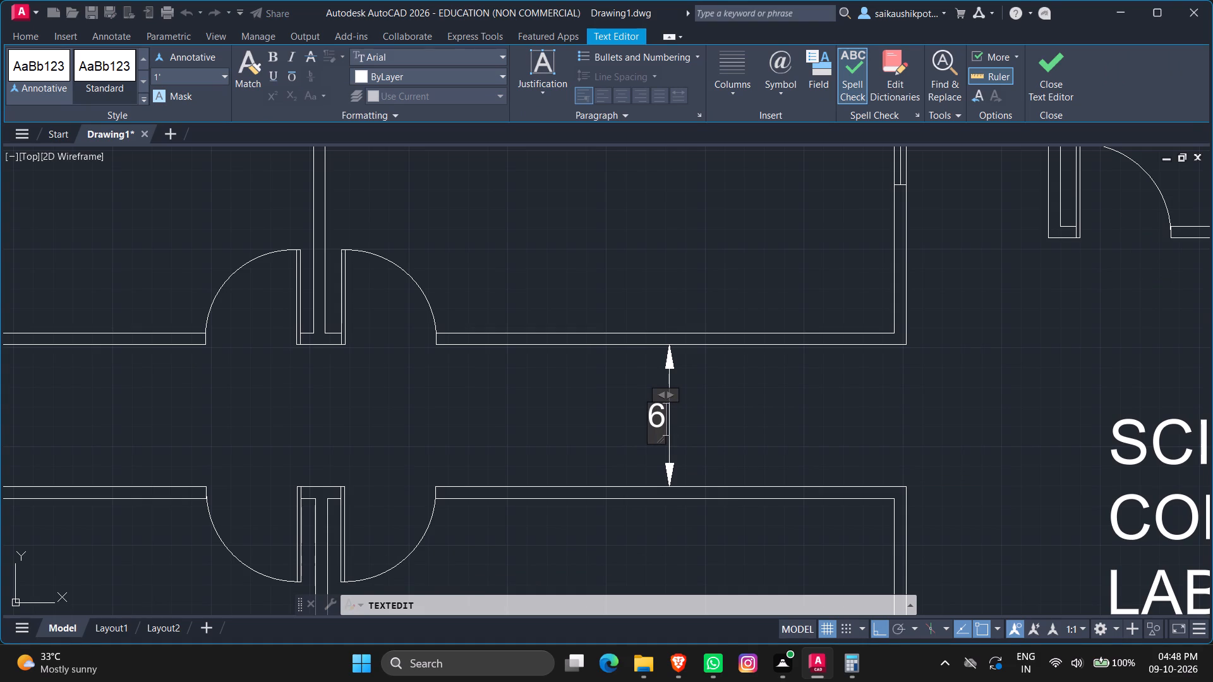
pyautogui.write('\'-0"')
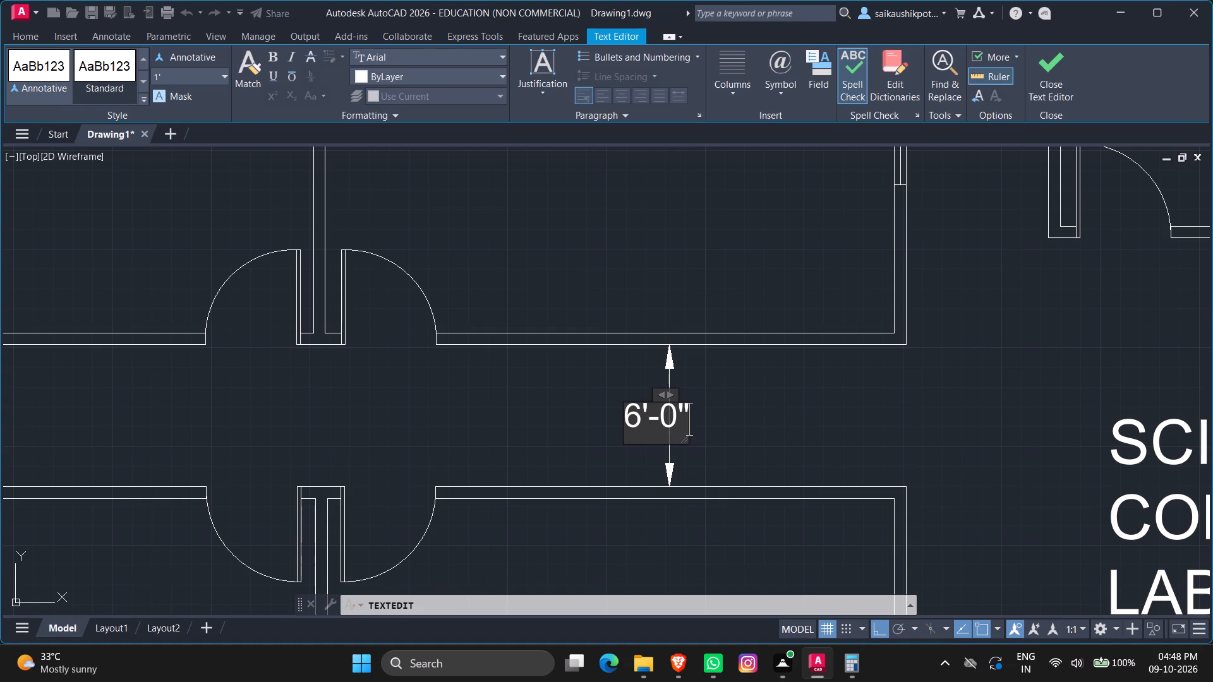
pyautogui.press('Escape')
pyautogui.press('Return')
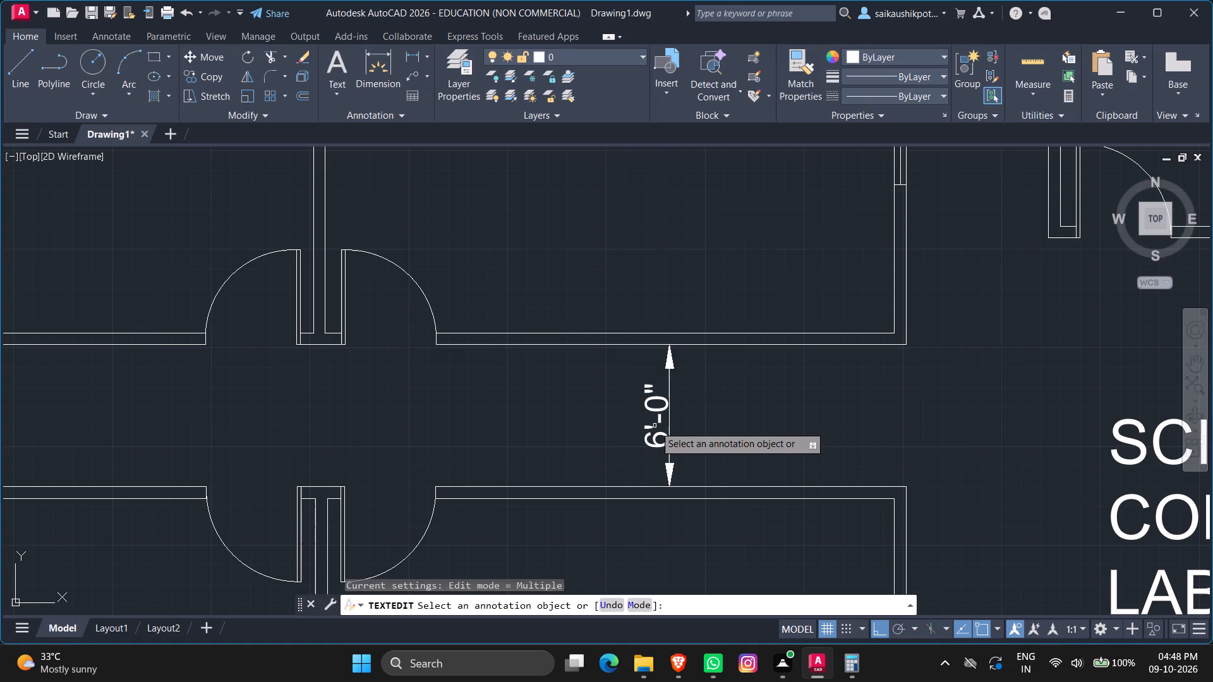
pyautogui.scroll(-1, 655, 426)
pyautogui.scroll(-2, 742, 419)
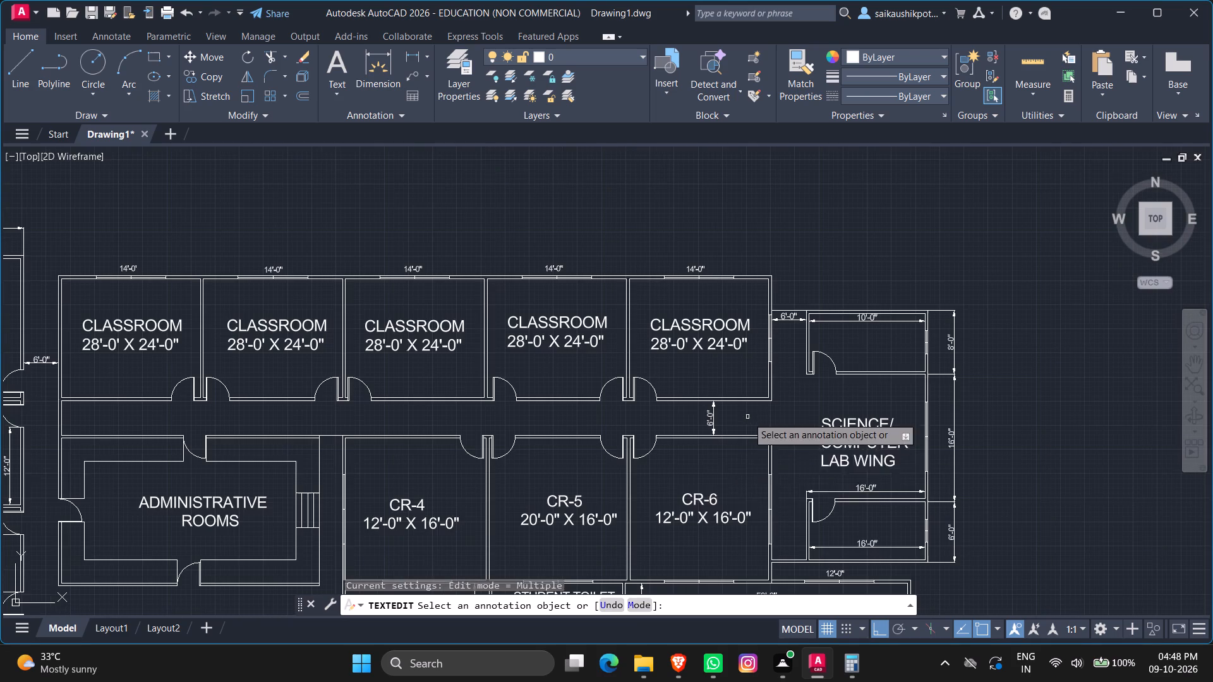
pyautogui.press('Escape')
pyautogui.press('Escape')
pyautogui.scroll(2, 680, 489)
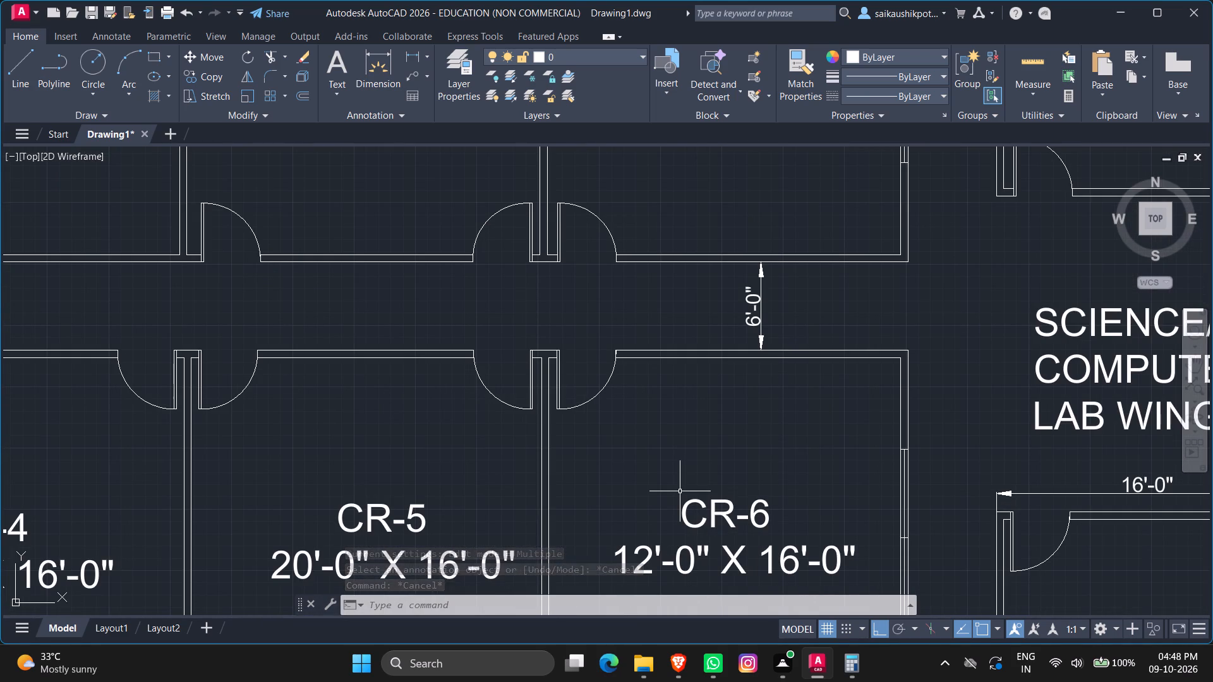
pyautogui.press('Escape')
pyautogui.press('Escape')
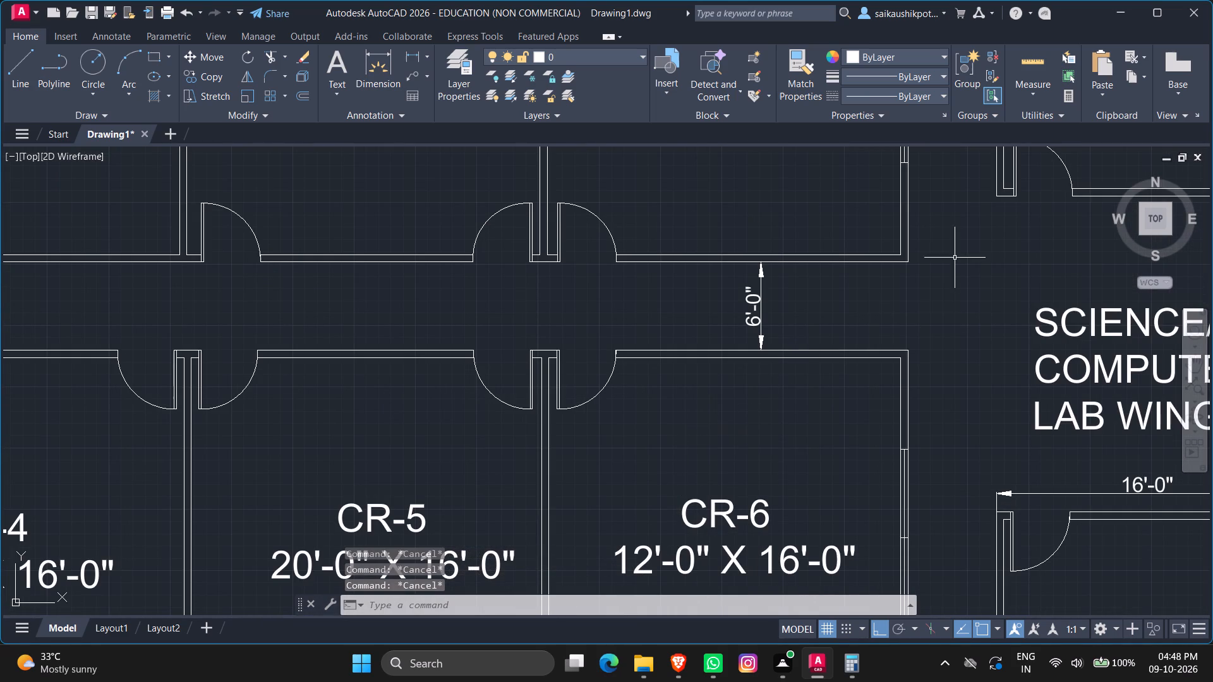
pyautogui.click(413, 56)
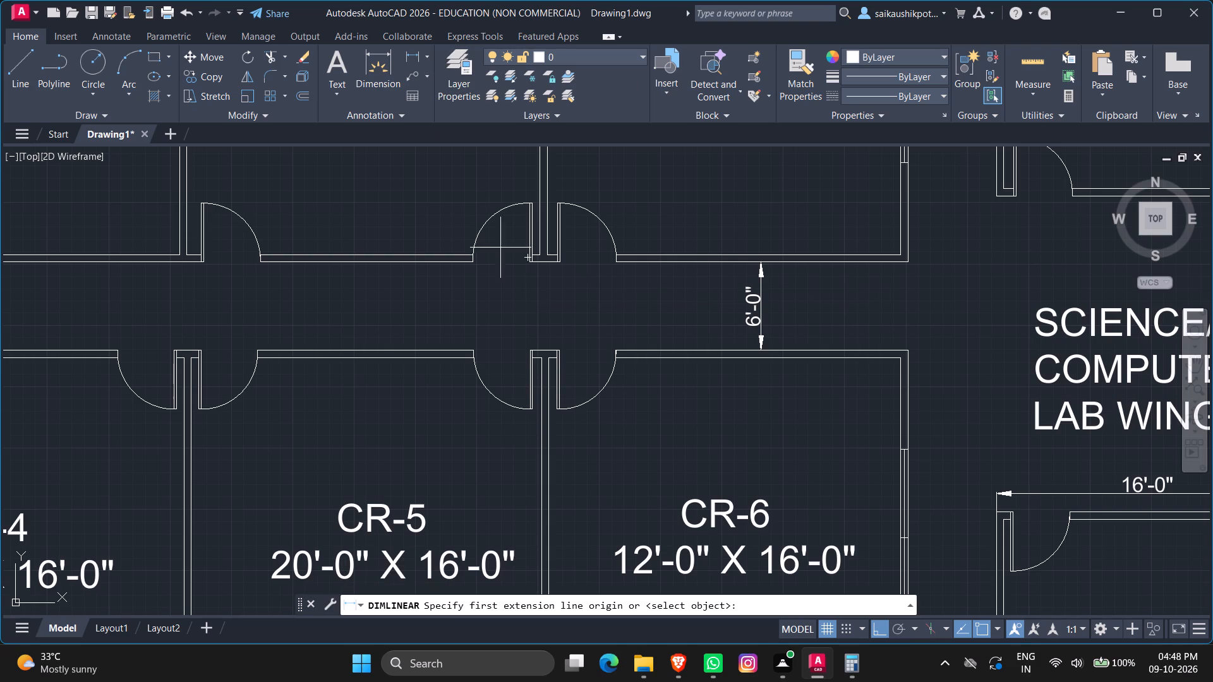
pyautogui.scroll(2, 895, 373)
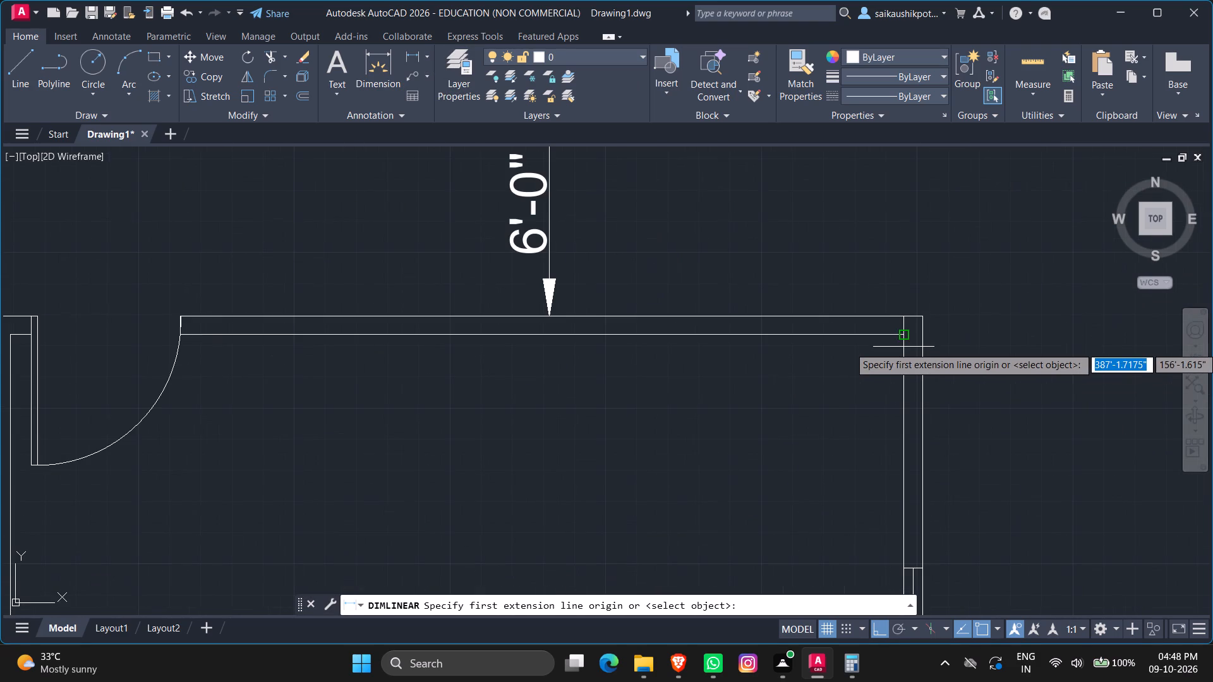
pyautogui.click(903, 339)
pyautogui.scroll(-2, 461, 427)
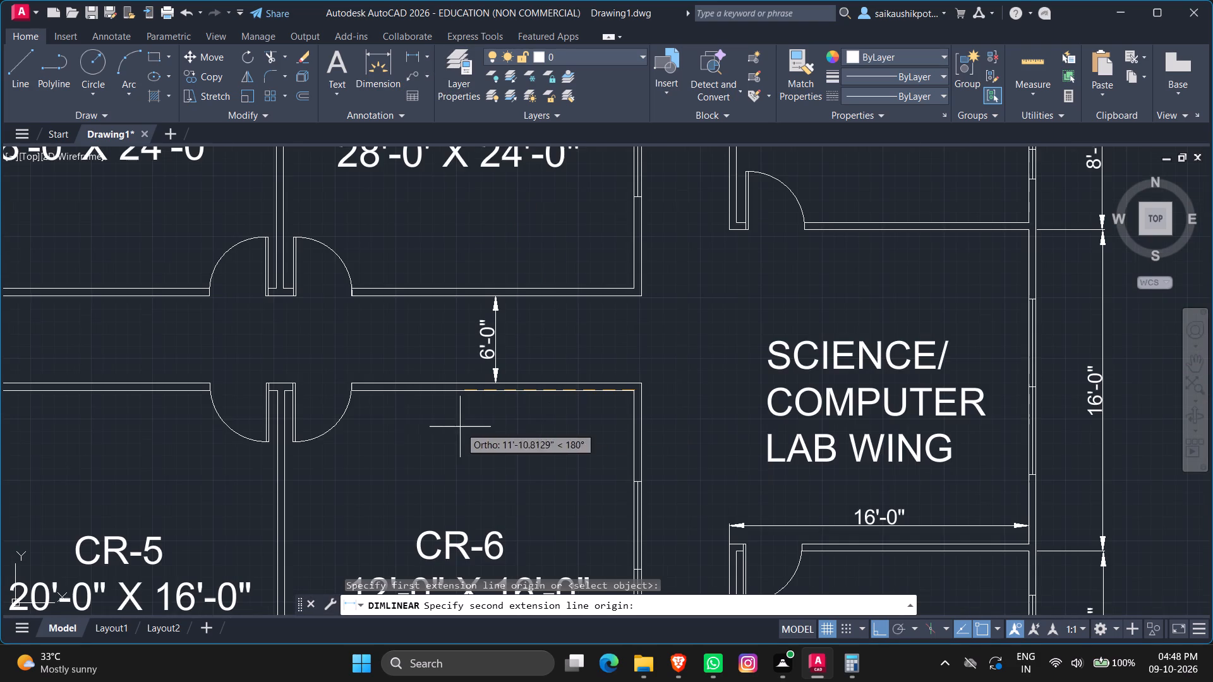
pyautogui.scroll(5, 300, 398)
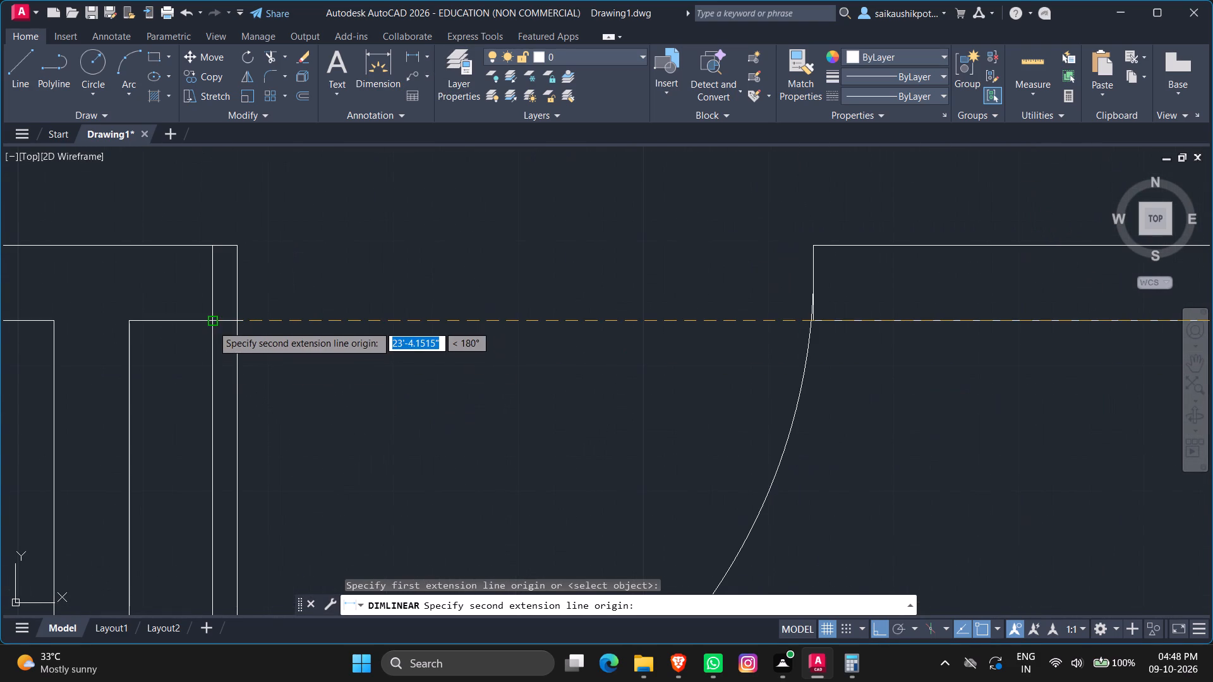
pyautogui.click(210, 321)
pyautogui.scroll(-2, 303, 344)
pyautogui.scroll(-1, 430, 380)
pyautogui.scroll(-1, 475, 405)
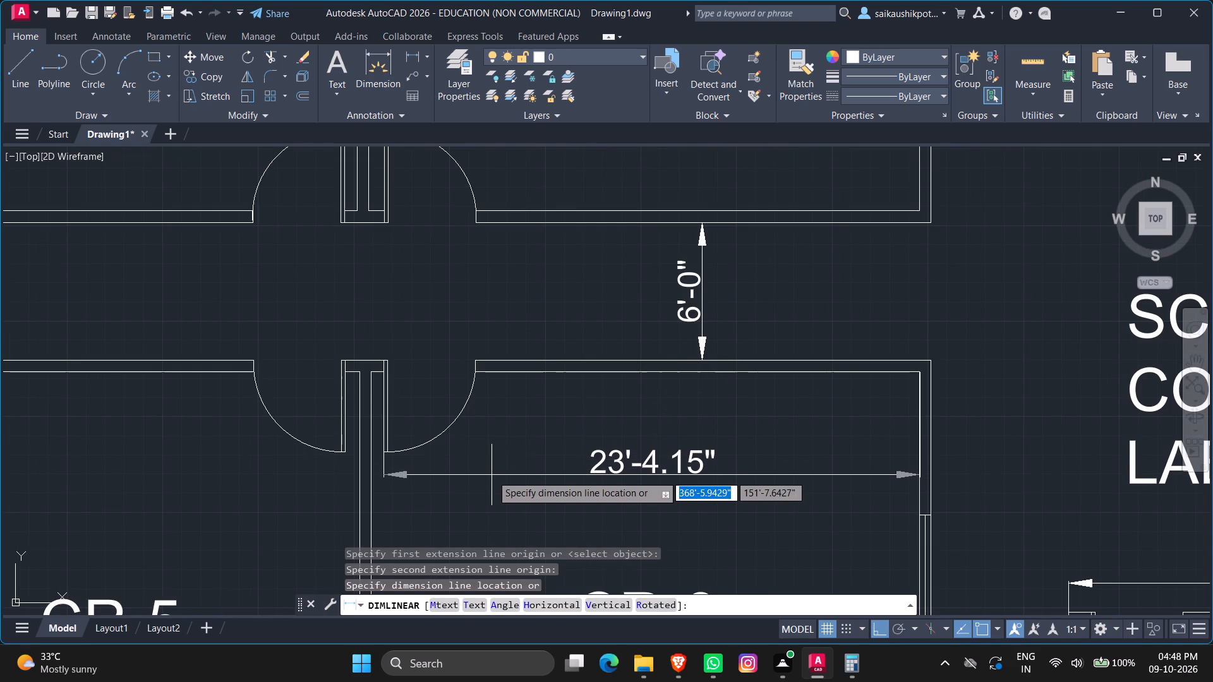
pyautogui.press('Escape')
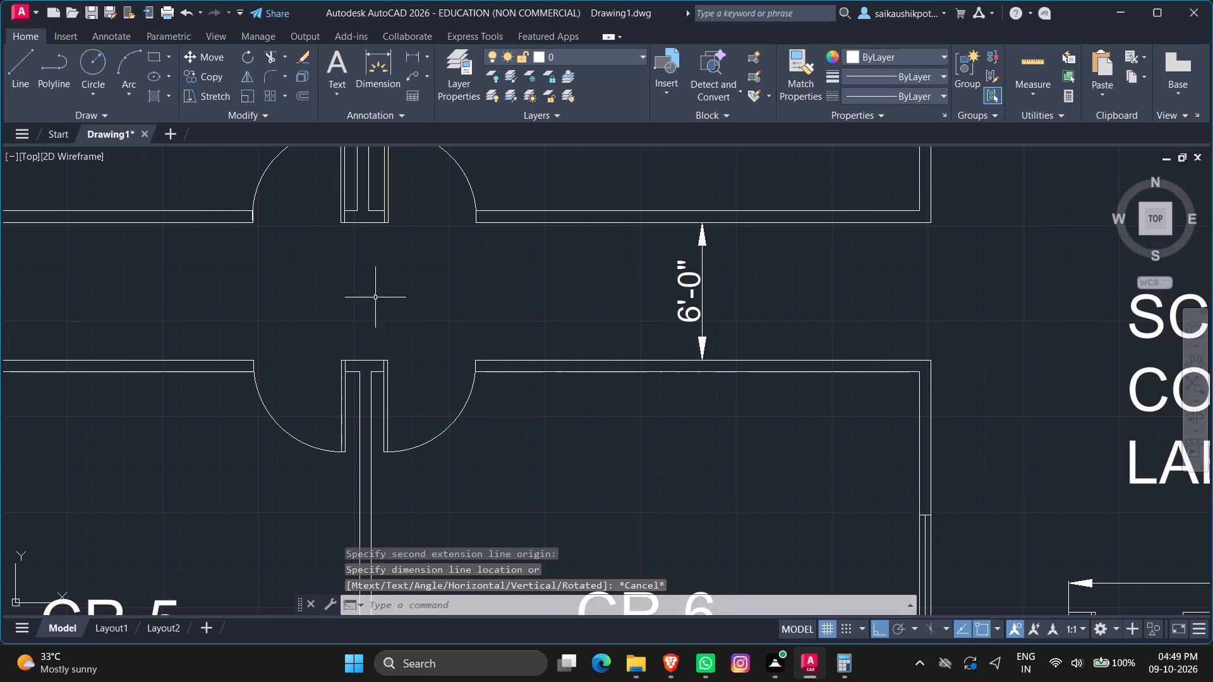
# Add a horizontal linear dimension inside CR-6, between its inner northwest and northeast corners, placed between the north wall and the room label.
pyautogui.click(413, 57)
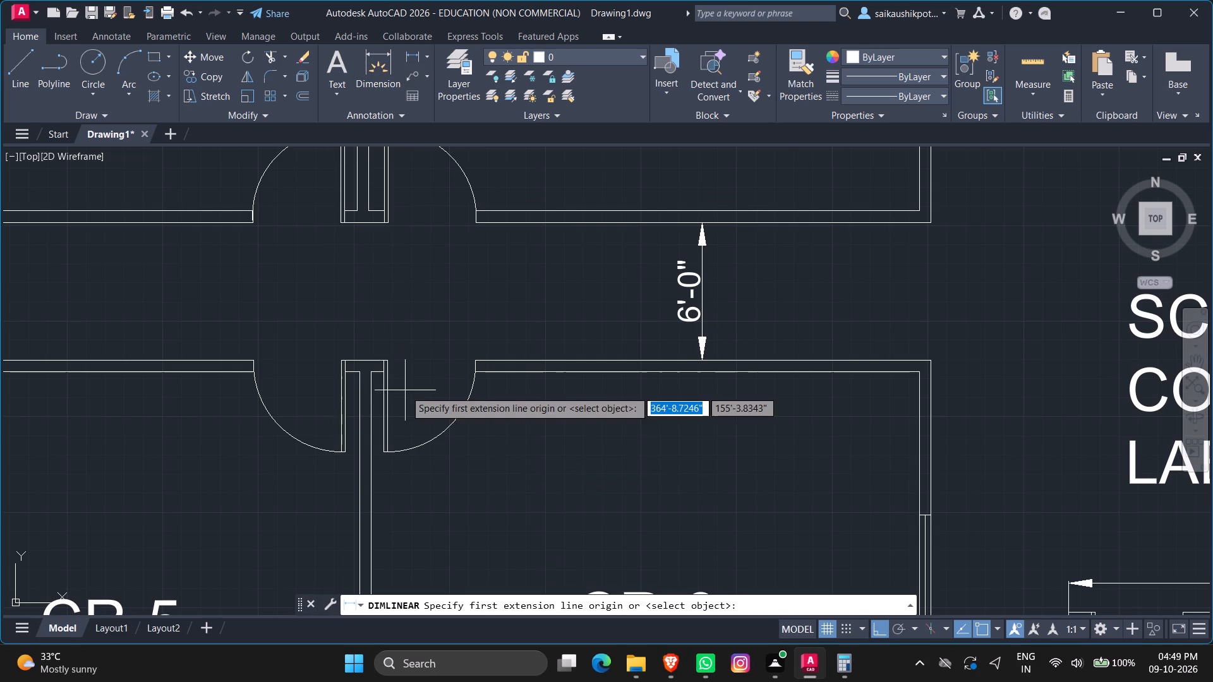
pyautogui.scroll(2, 371, 382)
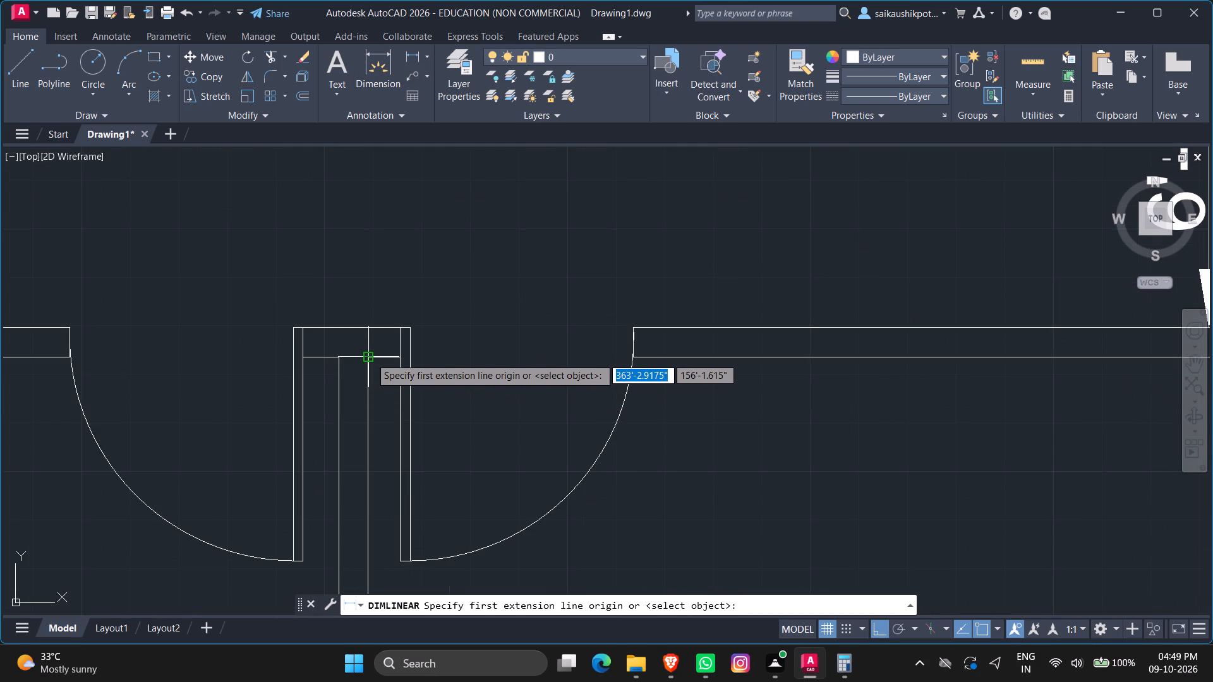
pyautogui.click(370, 357)
pyautogui.scroll(-2, 656, 499)
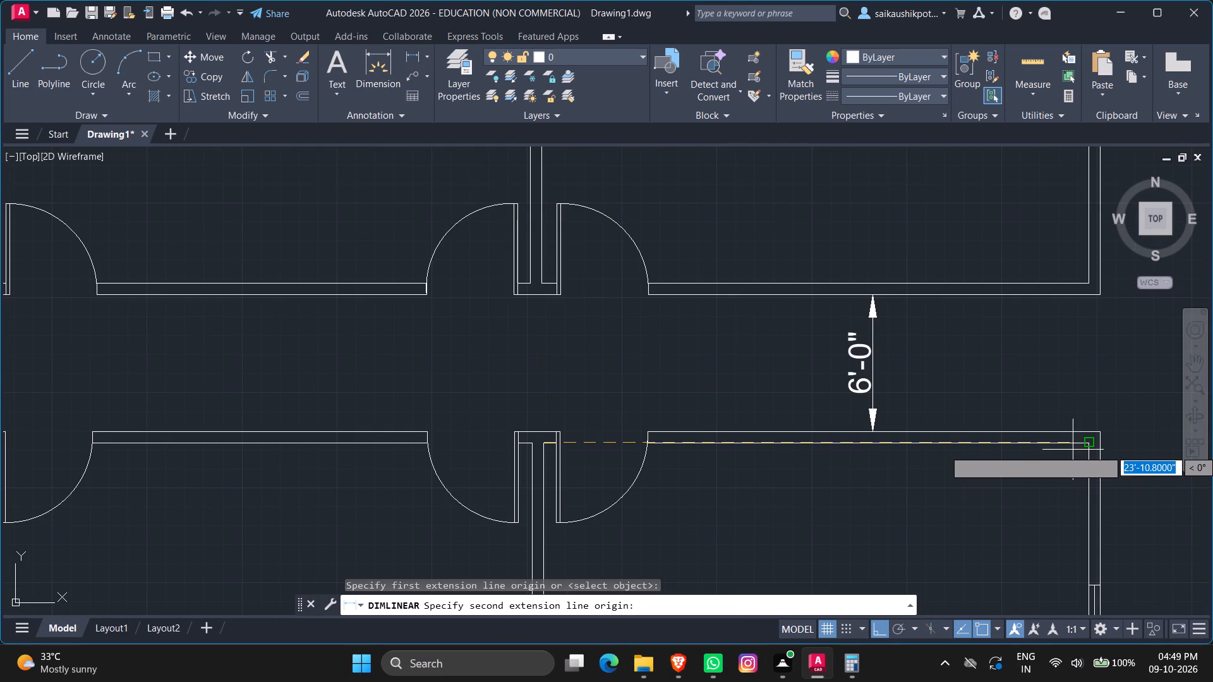
pyautogui.click(1087, 446)
pyautogui.scroll(-1, 1021, 530)
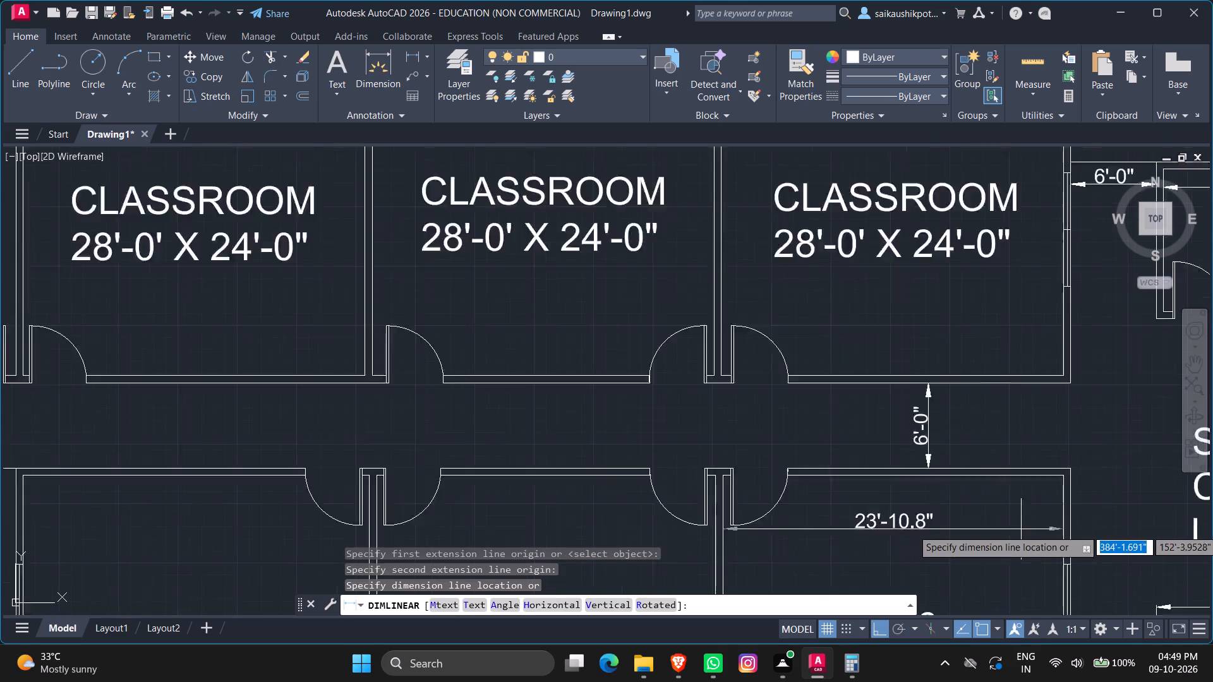
pyautogui.scroll(-1, 1021, 529)
pyautogui.scroll(-2, 1008, 475)
pyautogui.scroll(3, 996, 491)
pyautogui.scroll(-3, 817, 505)
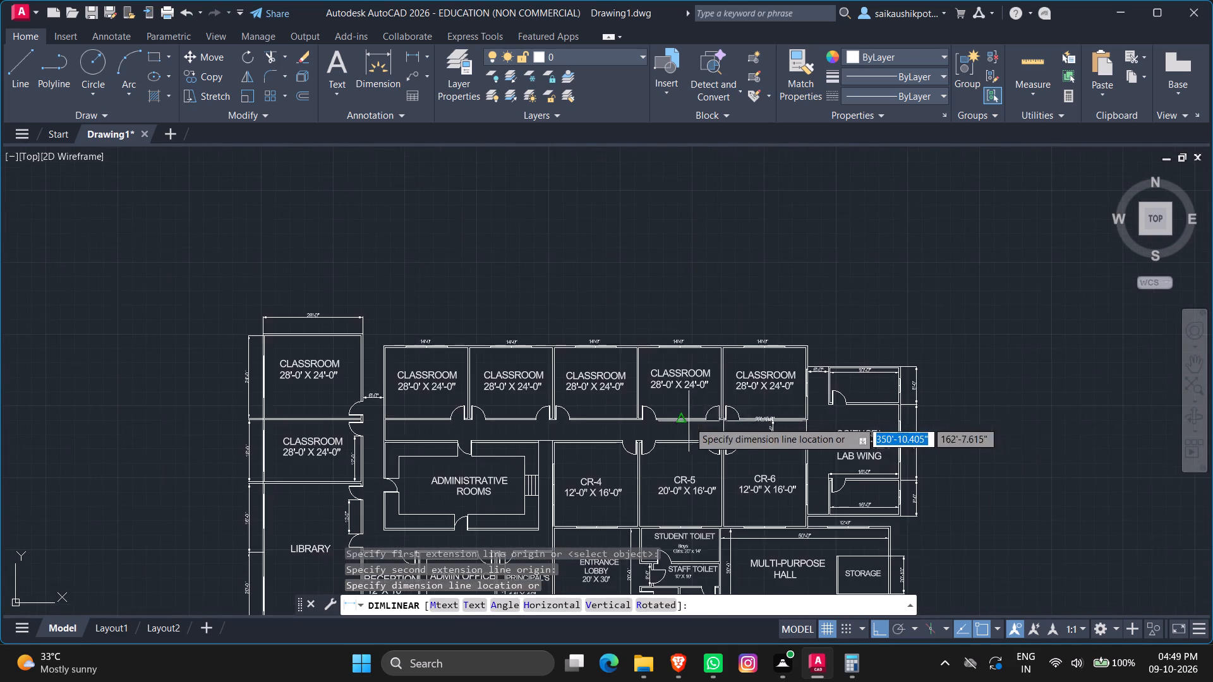
pyautogui.scroll(2, 795, 445)
pyautogui.scroll(3, 729, 479)
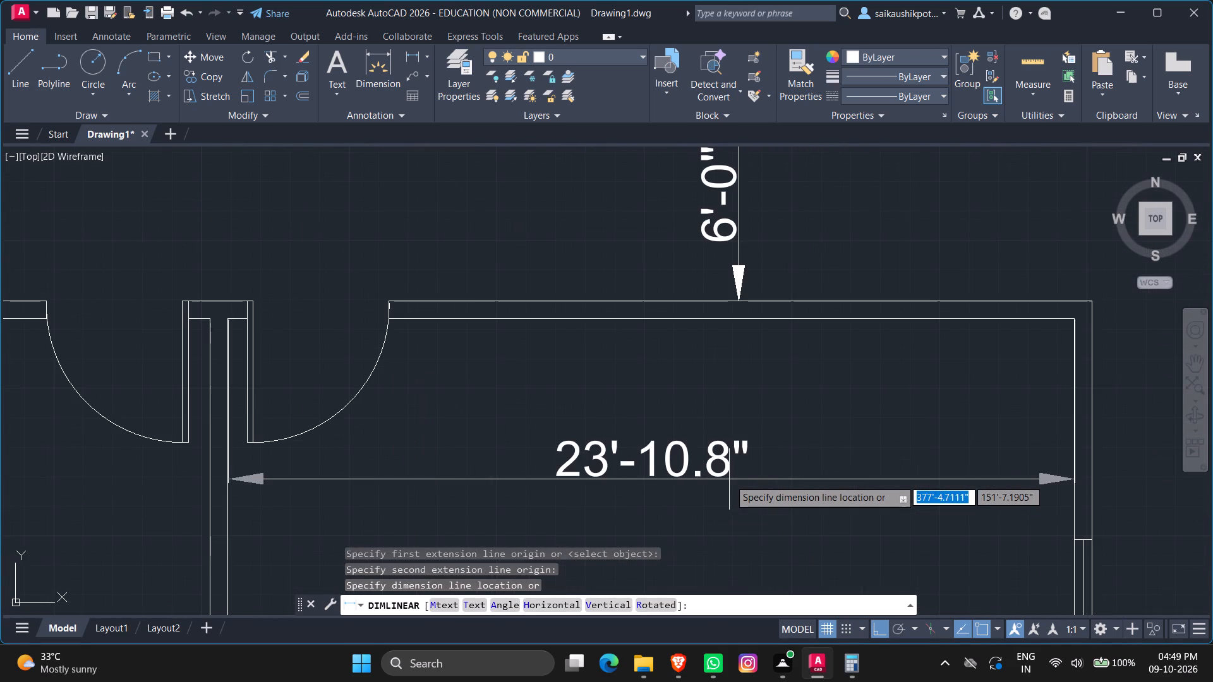
pyautogui.click(706, 474)
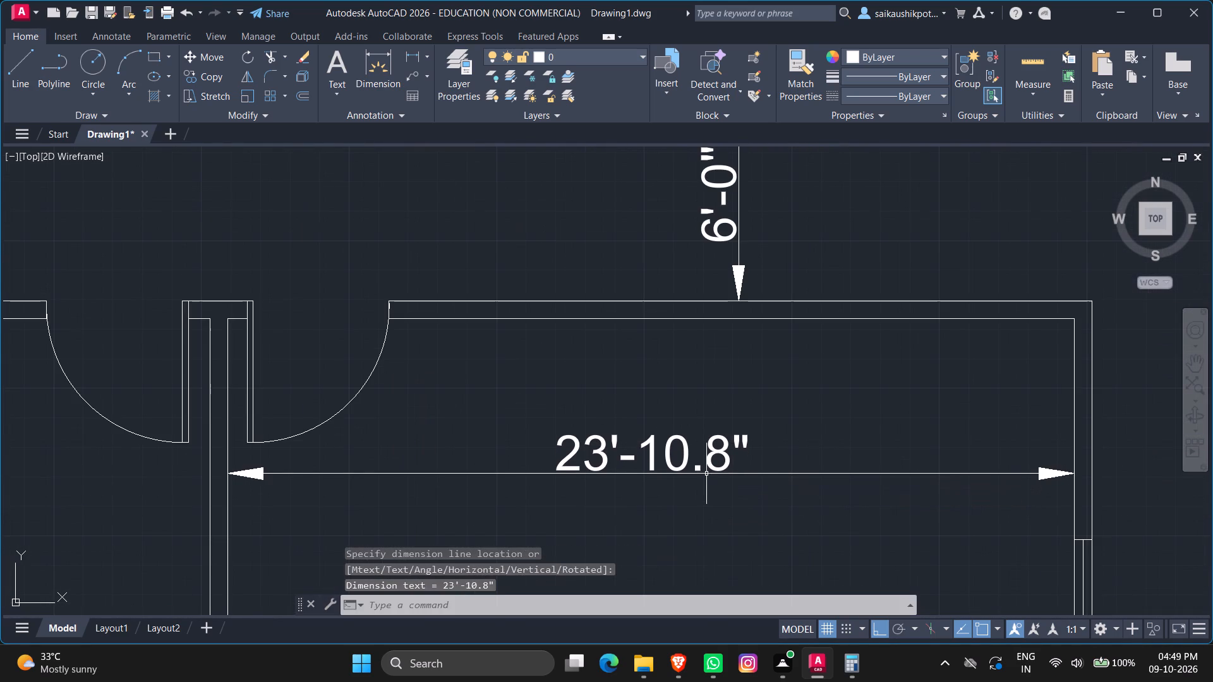
pyautogui.press('Escape')
# Override the text of the horizontal dimension inside CR-6 with 20'-0".
pyautogui.doubleClick(606, 440)
pyautogui.press('End')
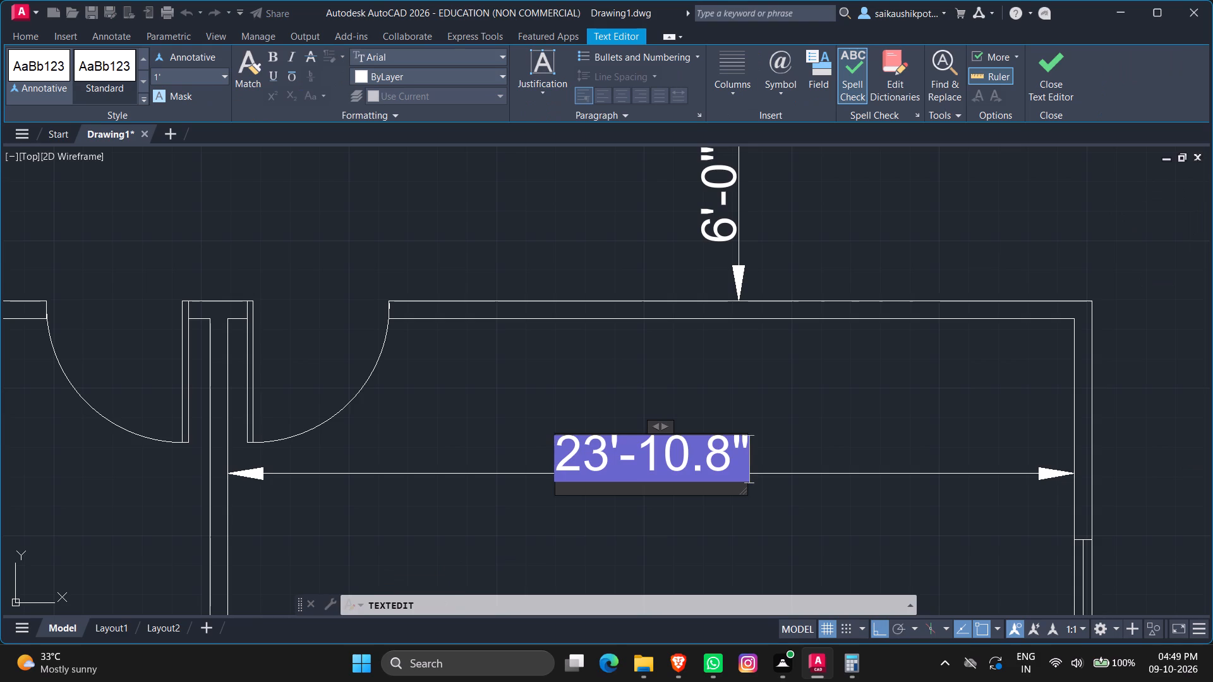
pyautogui.press('BackSpace')
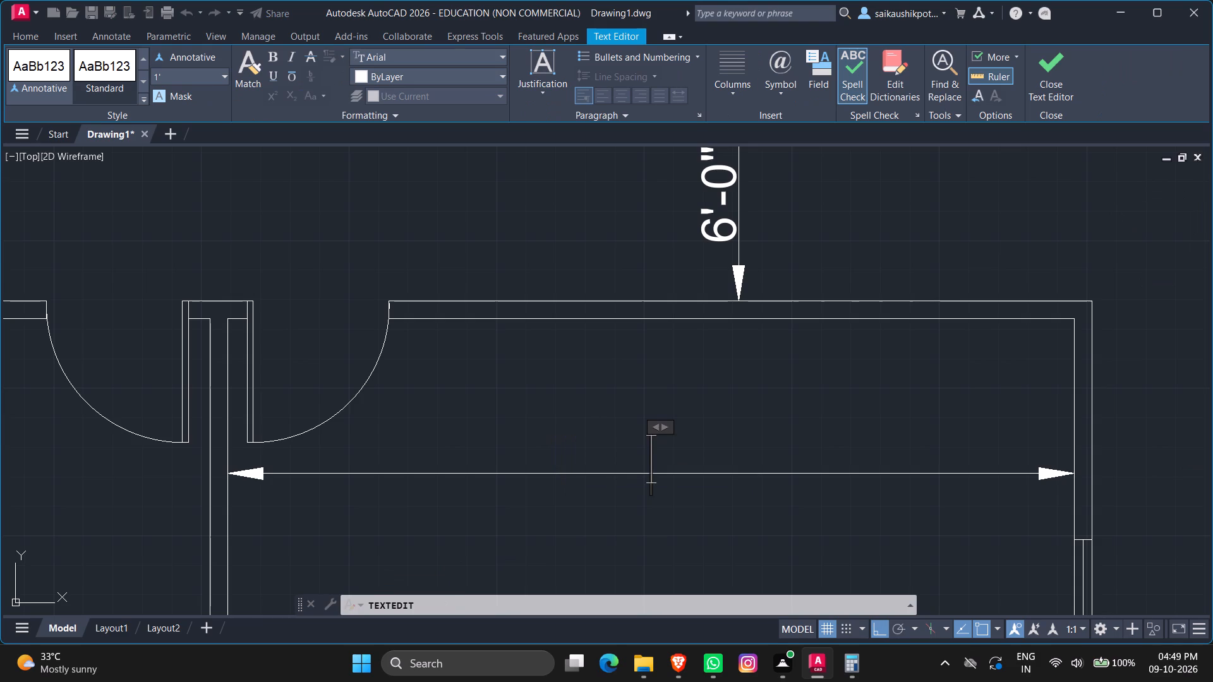
pyautogui.write('20\'-0"')
pyautogui.press('Escape')
pyautogui.press('Return')
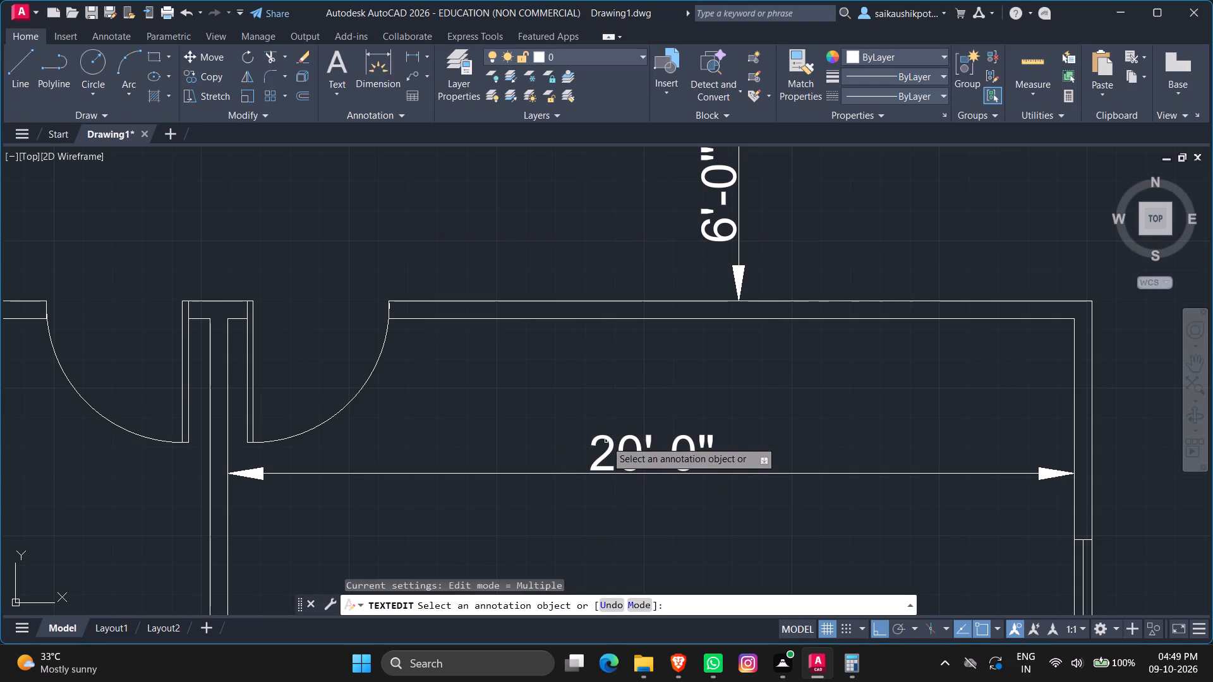
pyautogui.scroll(-4, 629, 436)
pyautogui.scroll(2, 569, 426)
pyautogui.press('Escape')
pyautogui.press('Escape')
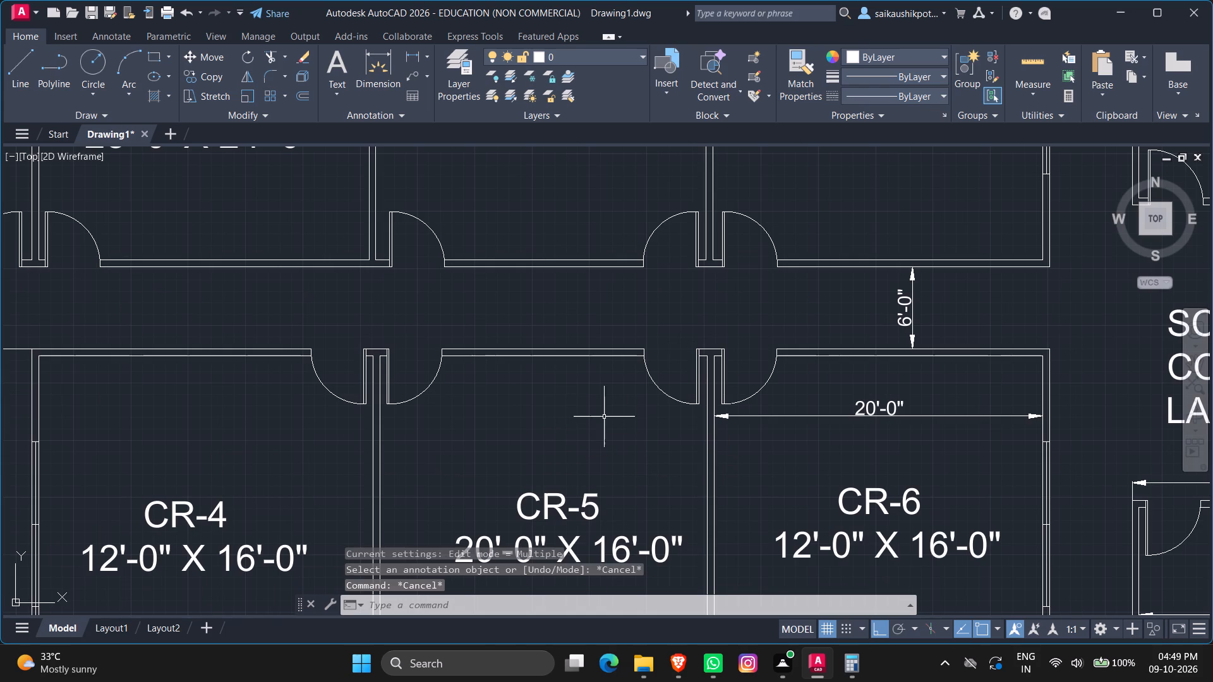
# Add a horizontal linear dimension inside CR-5, between its inner northeast and northwest corners, placed between the north wall and the room label.
pyautogui.click(408, 57)
pyautogui.scroll(1, 473, 409)
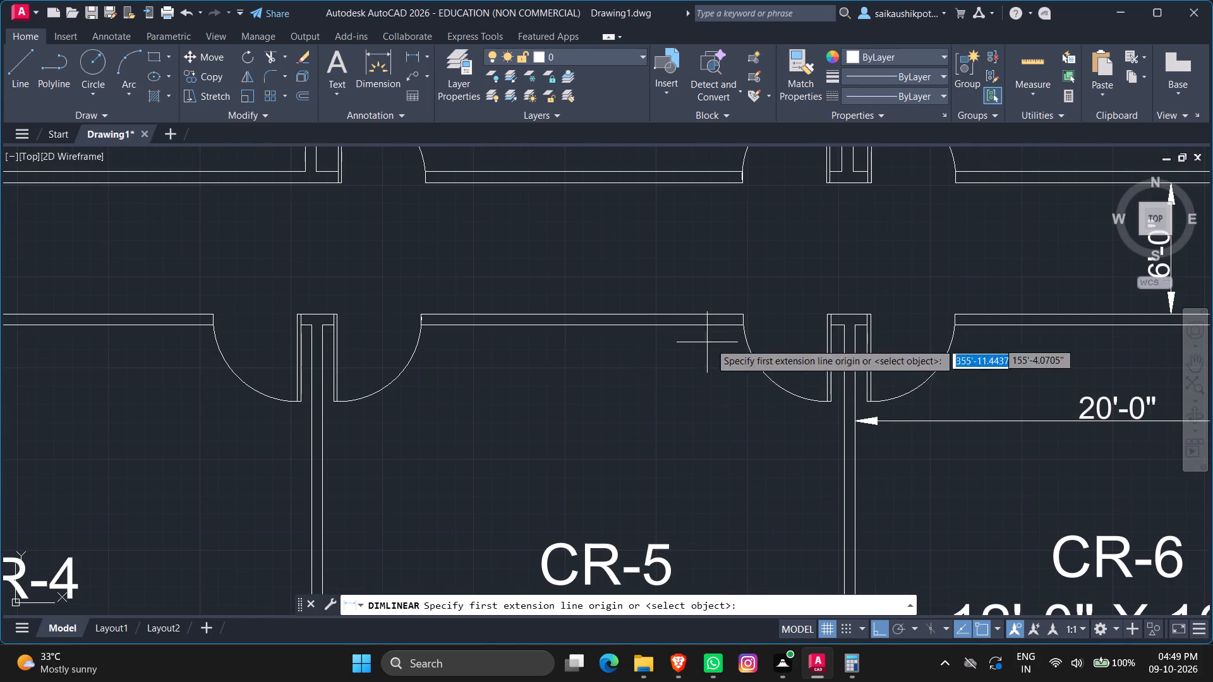
pyautogui.scroll(1, 845, 328)
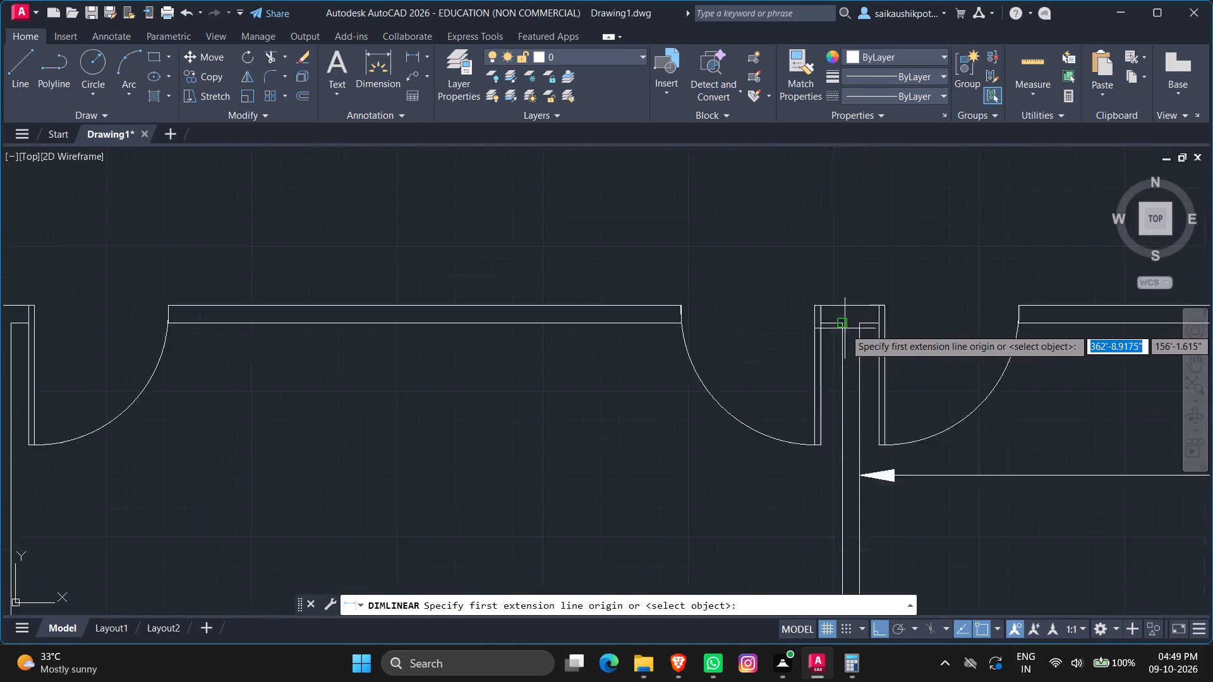
pyautogui.scroll(2, 845, 328)
pyautogui.click(835, 309)
pyautogui.scroll(-3, 835, 309)
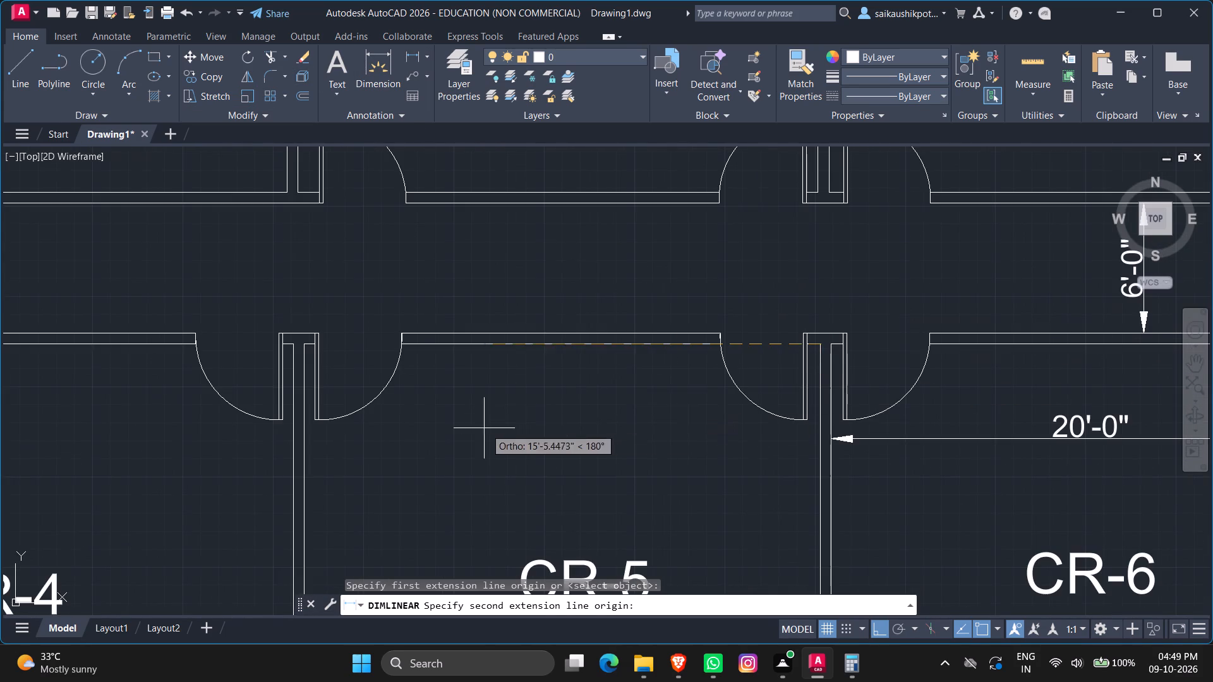
pyautogui.scroll(4, 412, 383)
pyautogui.scroll(-5, 363, 369)
pyautogui.scroll(-2, 485, 355)
pyautogui.scroll(4, 430, 353)
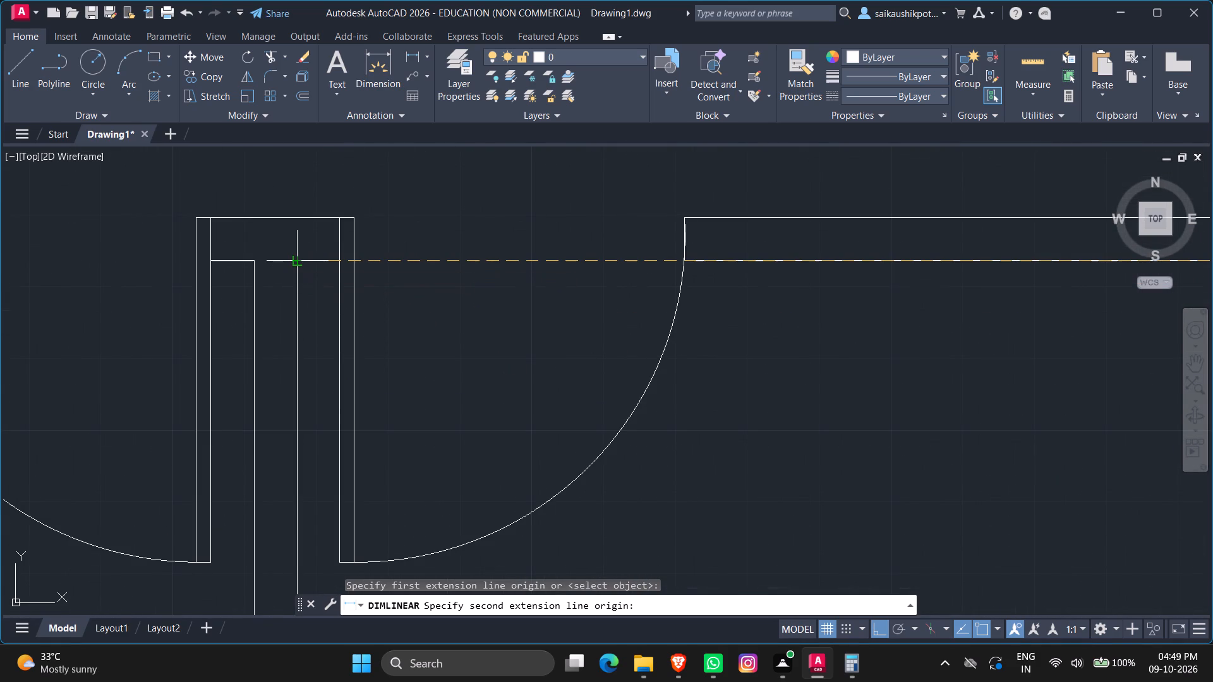
pyautogui.click(299, 261)
pyautogui.scroll(-3, 332, 384)
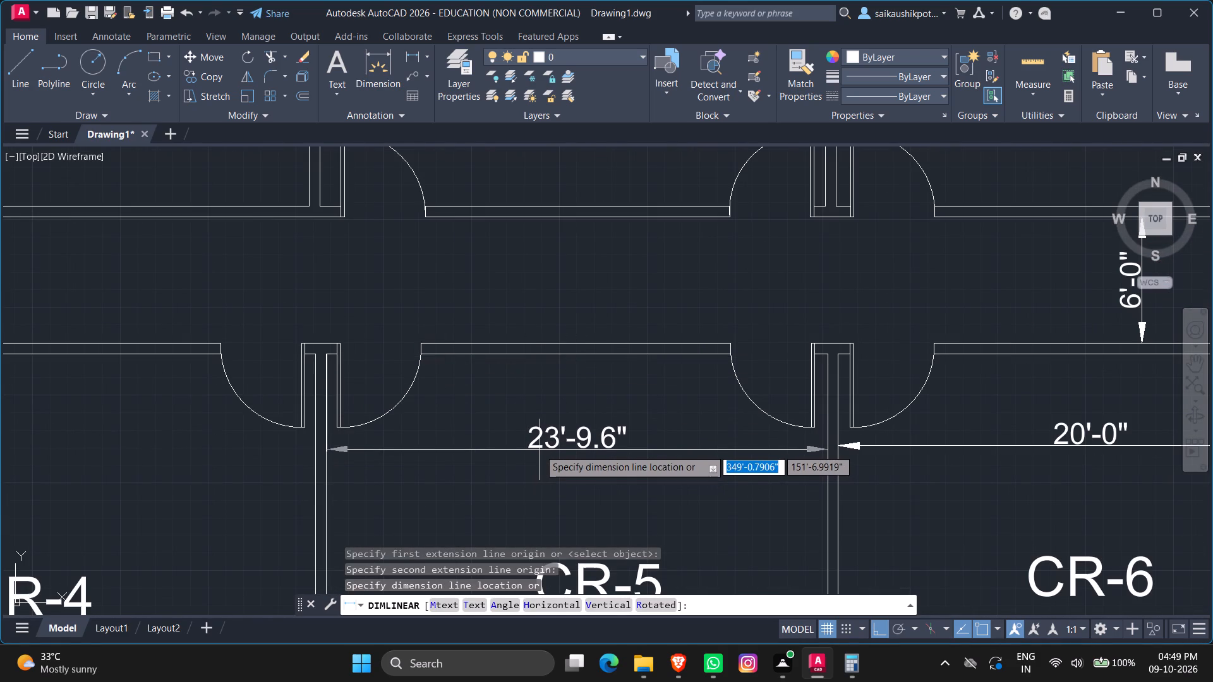
pyautogui.doubleClick(535, 446)
# Override the text of the horizontal dimension inside CR-5 with 20'-0".
pyautogui.doubleClick(541, 428)
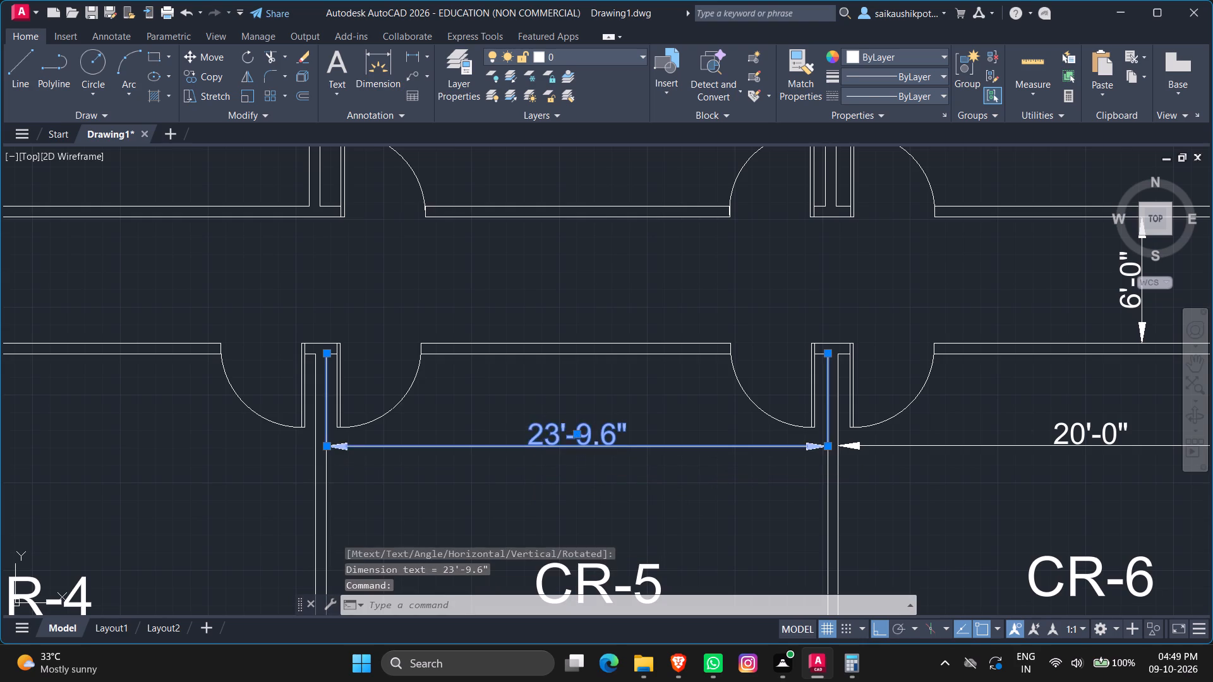
pyautogui.press('End')
pyautogui.press('BackSpace')
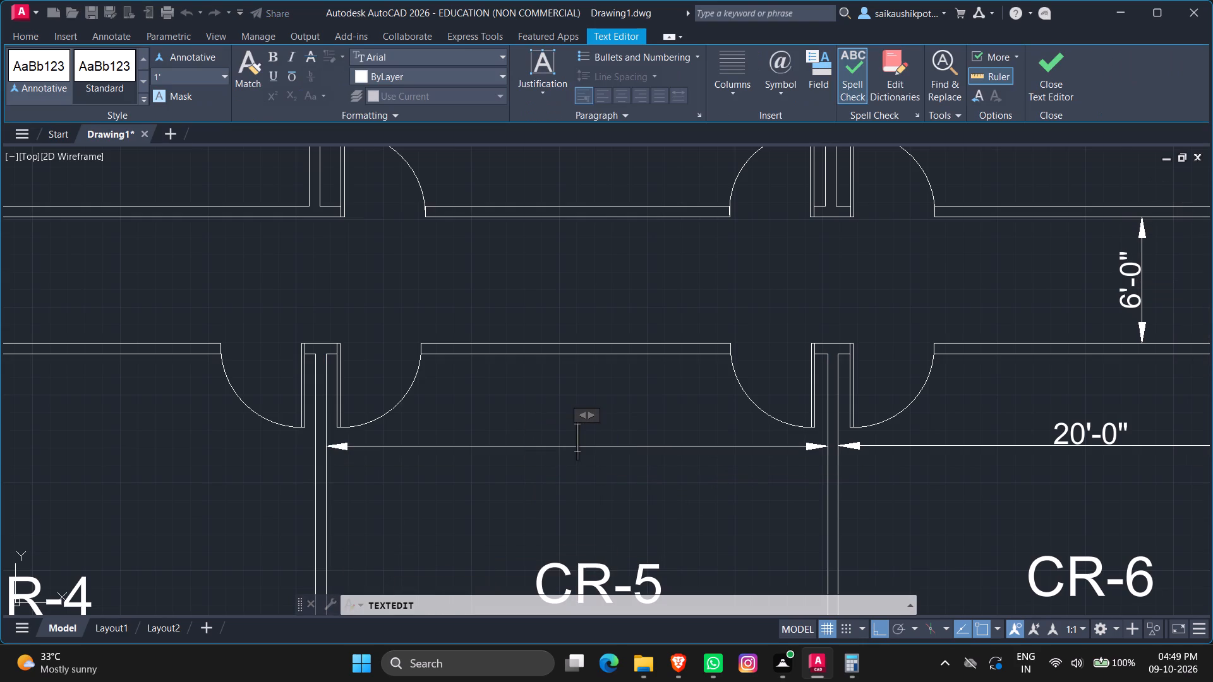
pyautogui.write("20'-0")
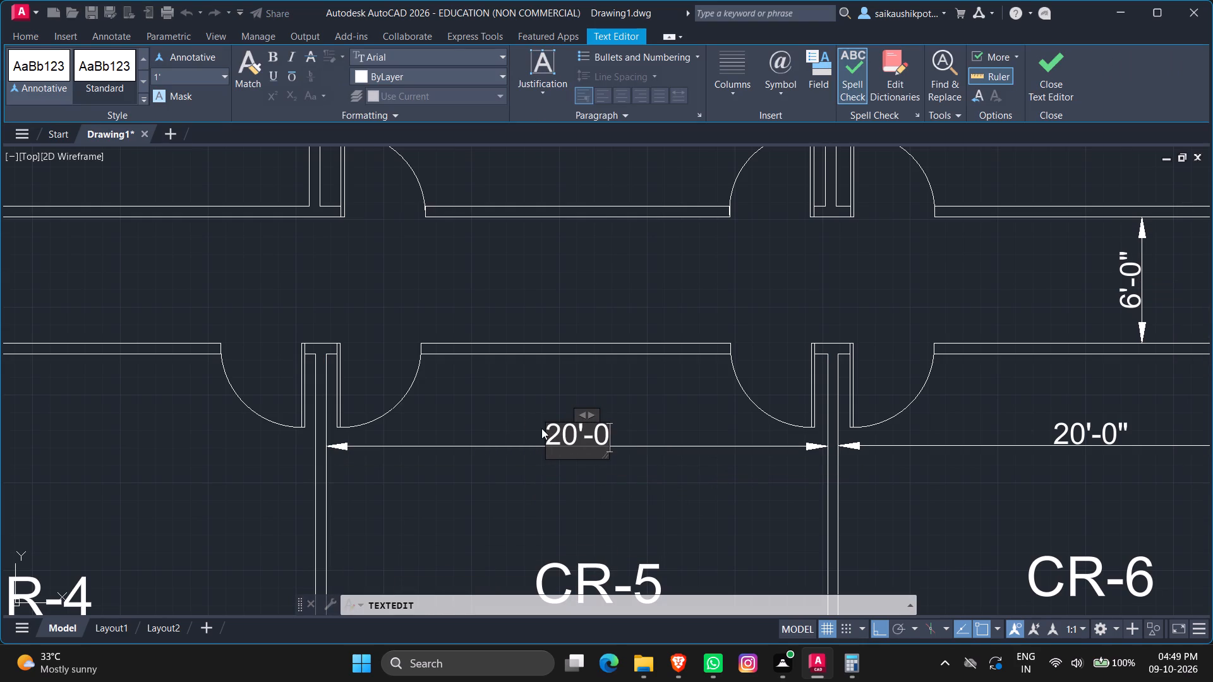
pyautogui.hotkey('shift', '"')
pyautogui.press('Escape')
pyautogui.press('Return')
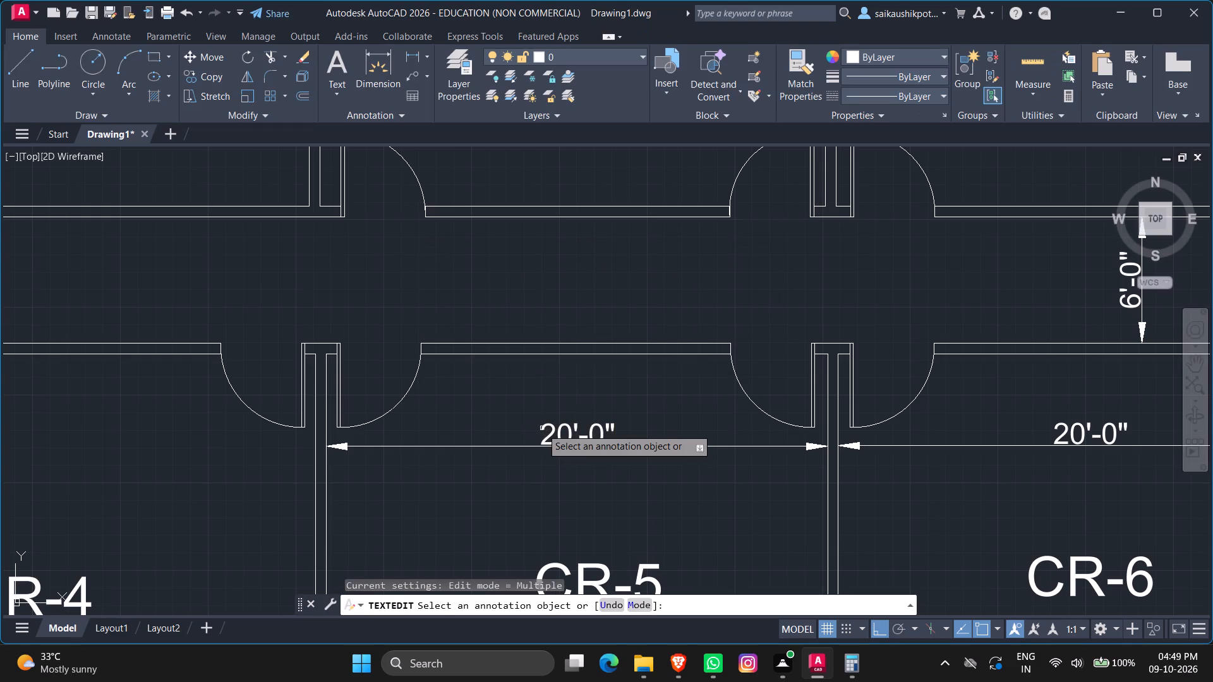
pyautogui.scroll(-4, 572, 421)
pyautogui.scroll(3, 464, 434)
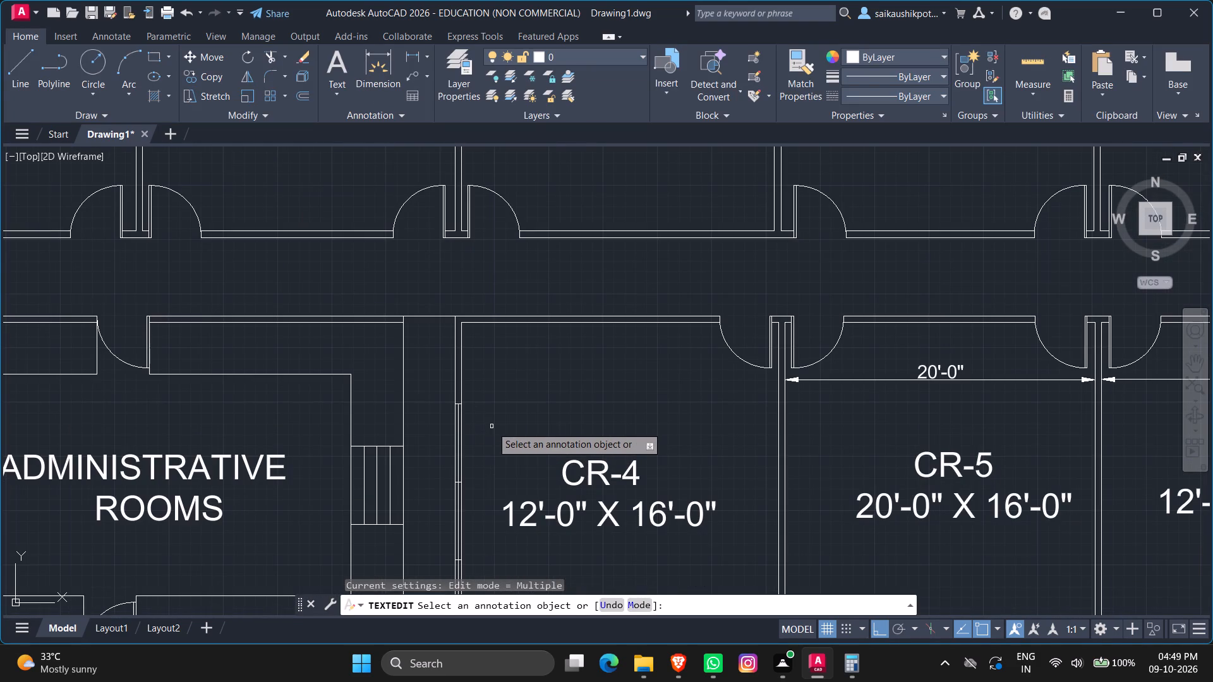
pyautogui.press('Escape')
pyautogui.press('Escape')
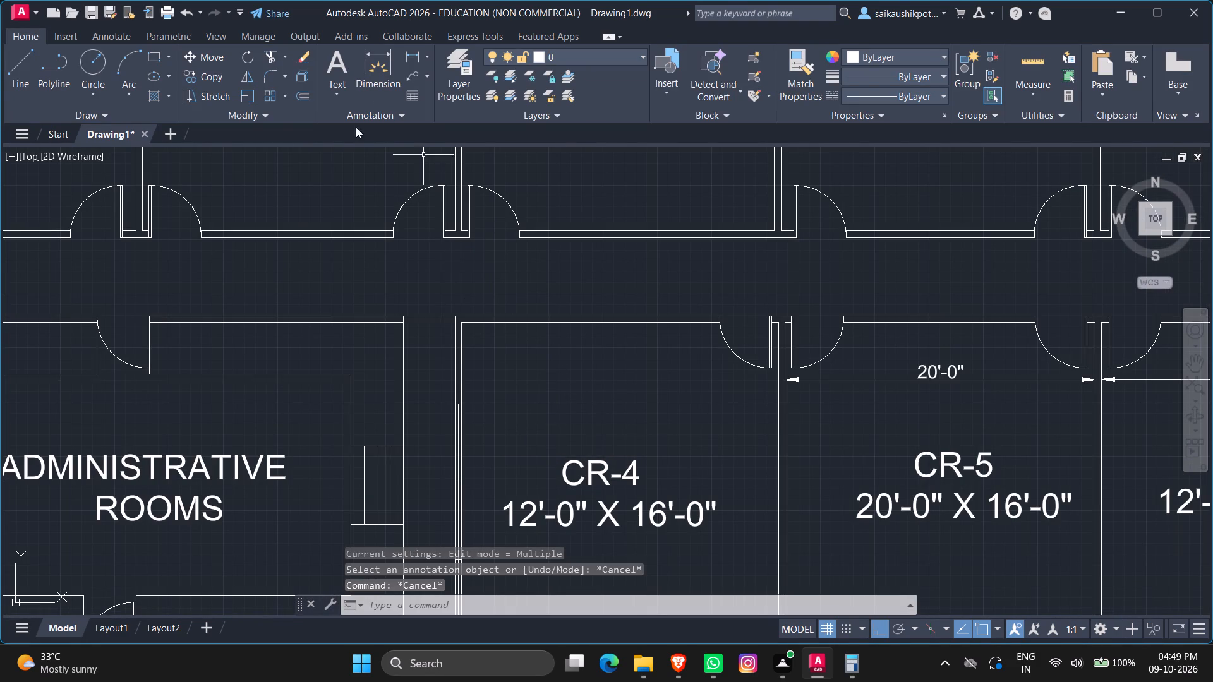
# Add a horizontal linear dimension inside CR-4, between its inner northwest and northeast corners, lined up with the CR-5 dimension line.
pyautogui.click(415, 62)
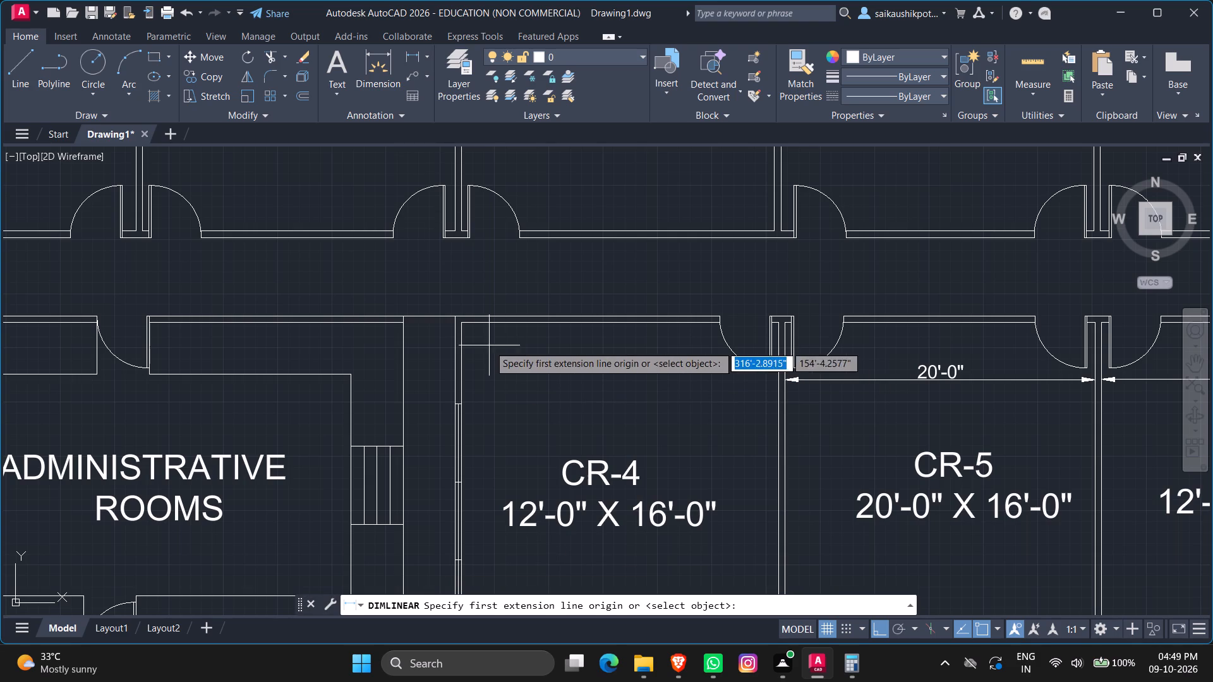
pyautogui.click(463, 324)
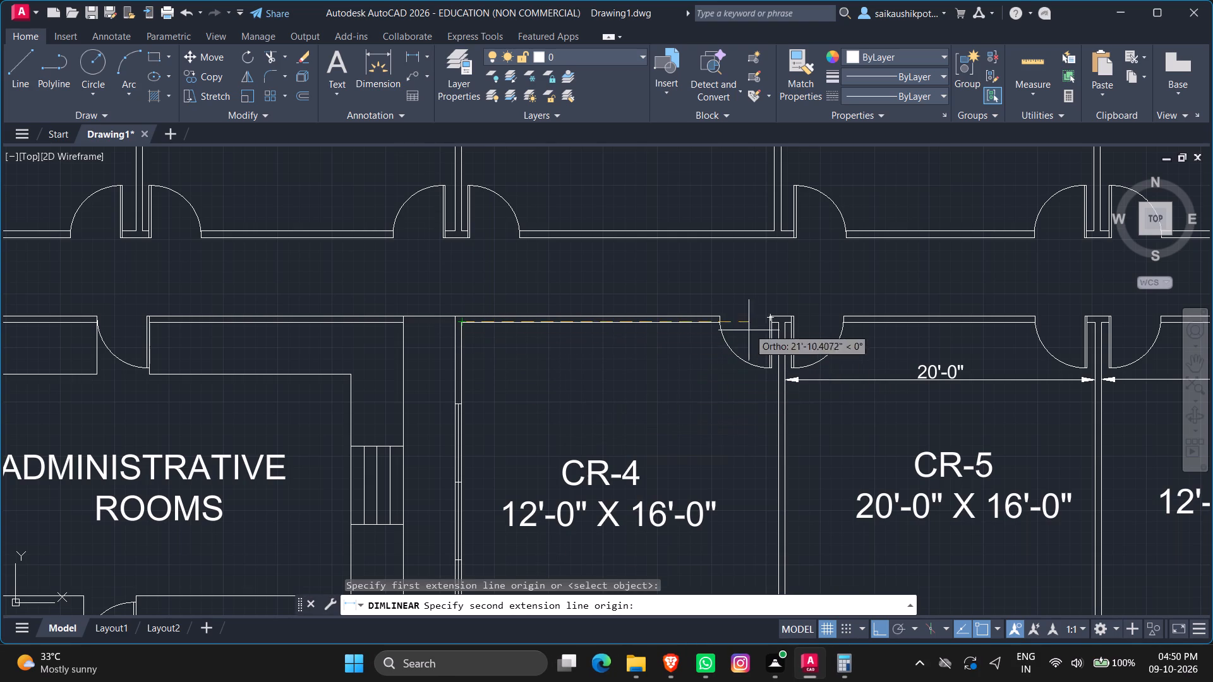
pyautogui.scroll(4, 753, 324)
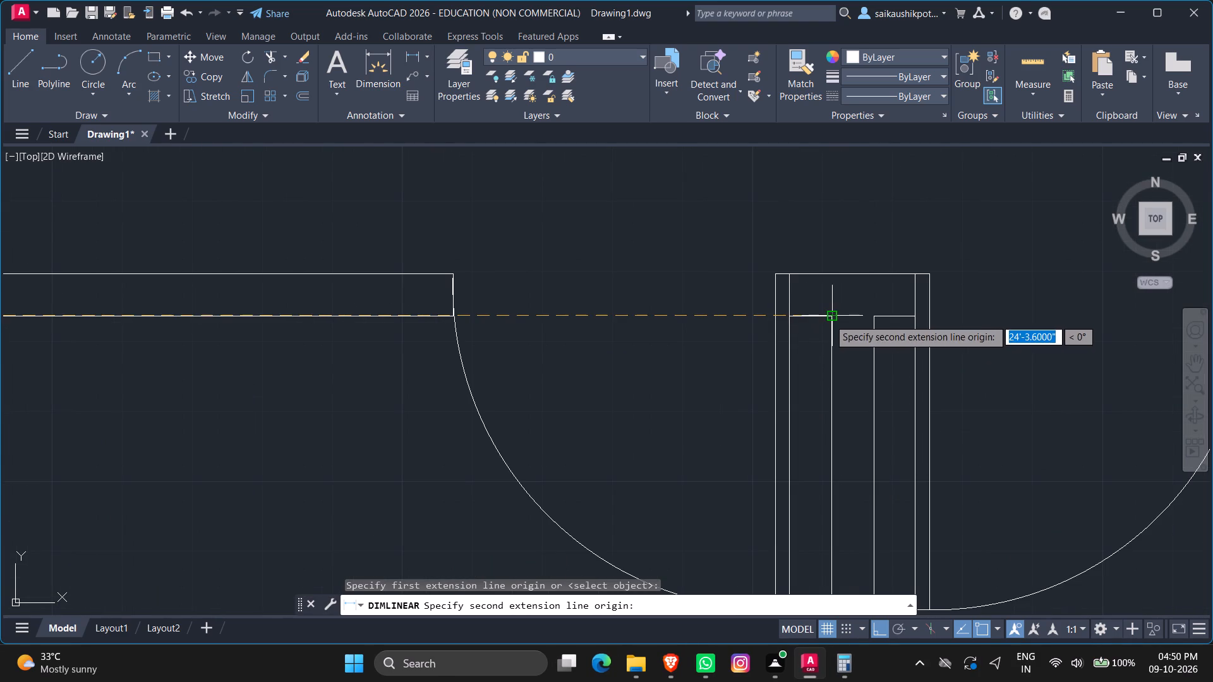
pyautogui.click(829, 319)
pyautogui.scroll(-1, 806, 385)
pyautogui.scroll(-2, 819, 558)
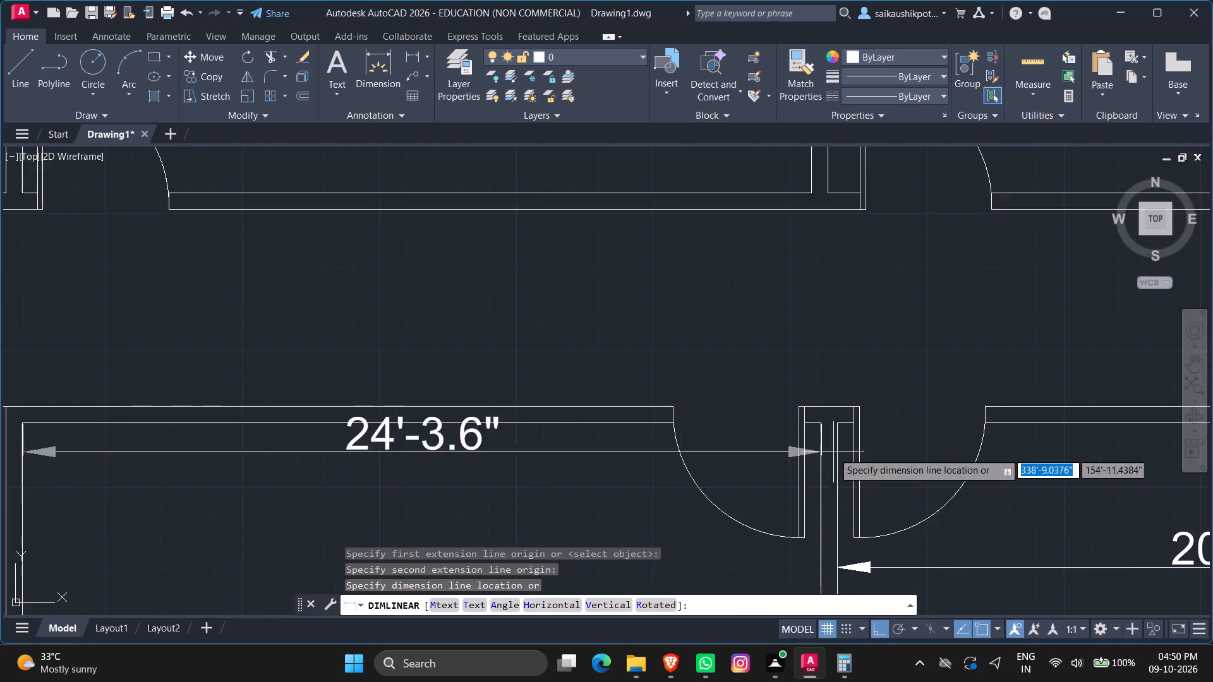
pyautogui.scroll(-2, 835, 446)
pyautogui.scroll(2, 832, 481)
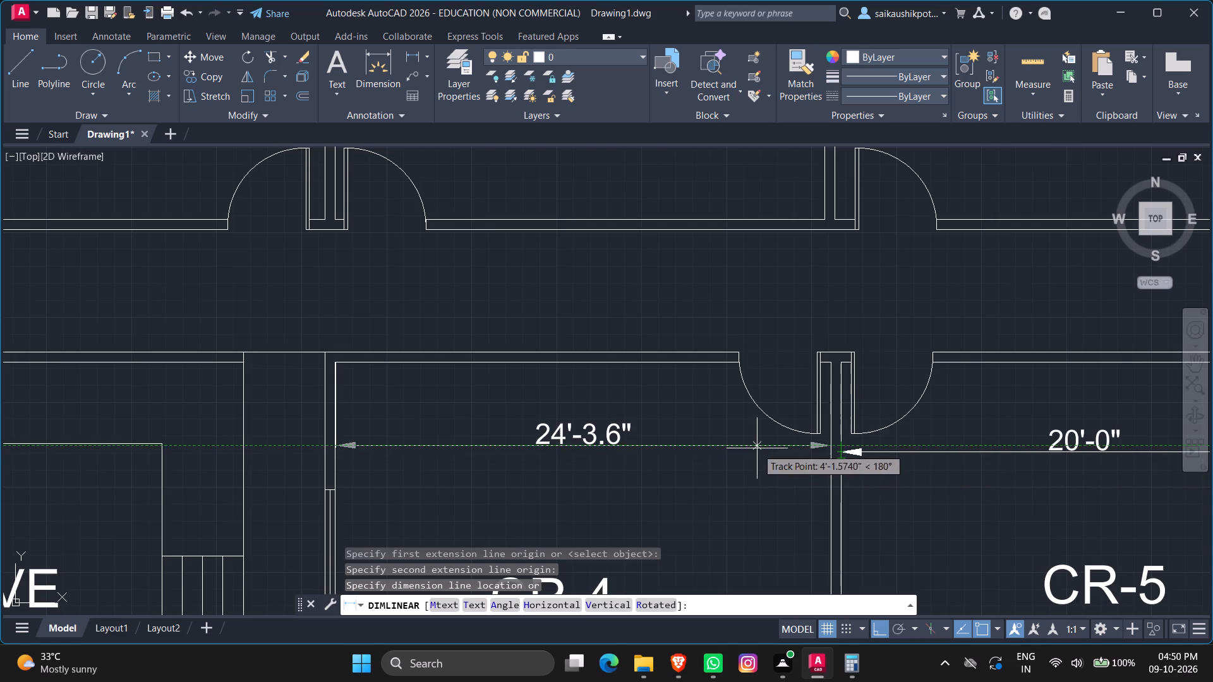
pyautogui.scroll(8, 759, 467)
pyautogui.scroll(-3, 759, 468)
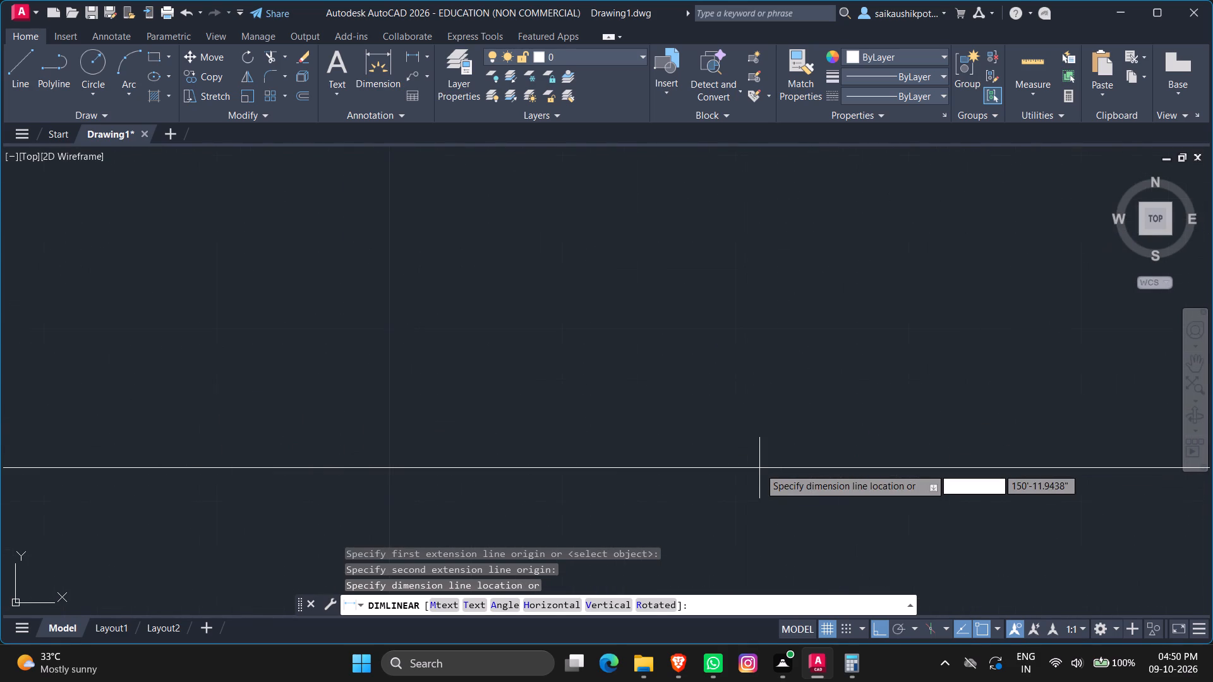
pyautogui.scroll(-2, 759, 468)
pyautogui.scroll(1, 759, 468)
pyautogui.scroll(-5, 780, 442)
pyautogui.scroll(2, 788, 440)
pyautogui.scroll(-2, 788, 440)
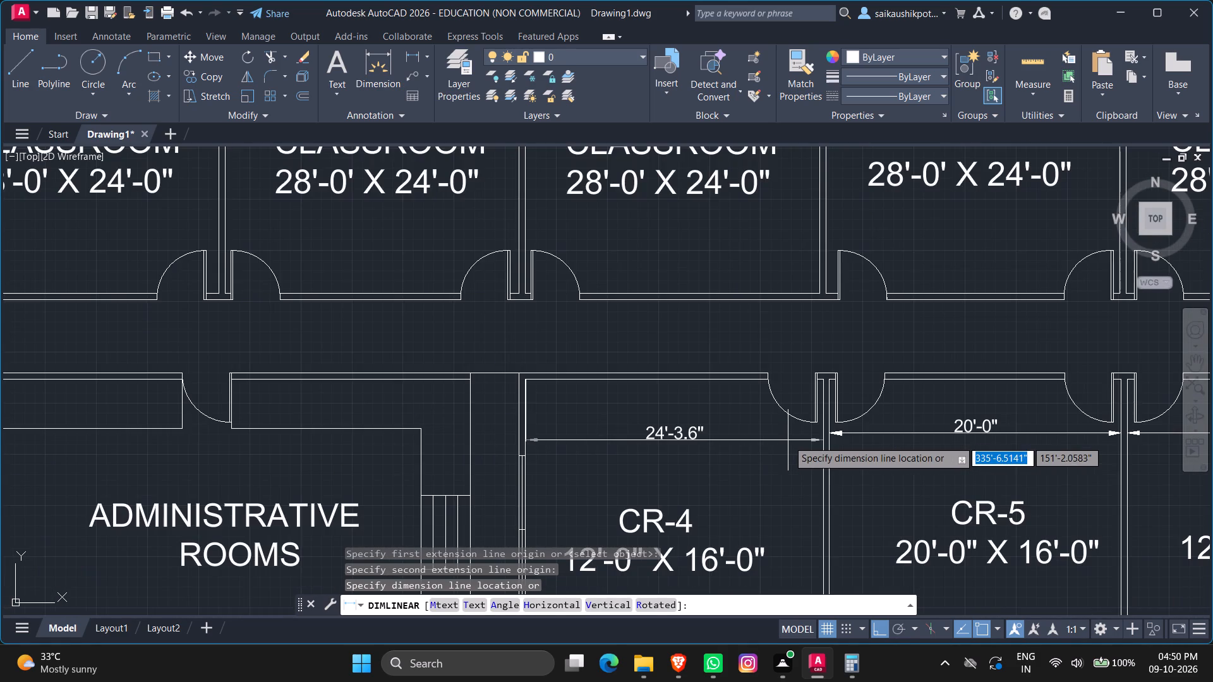
pyautogui.scroll(2, 771, 431)
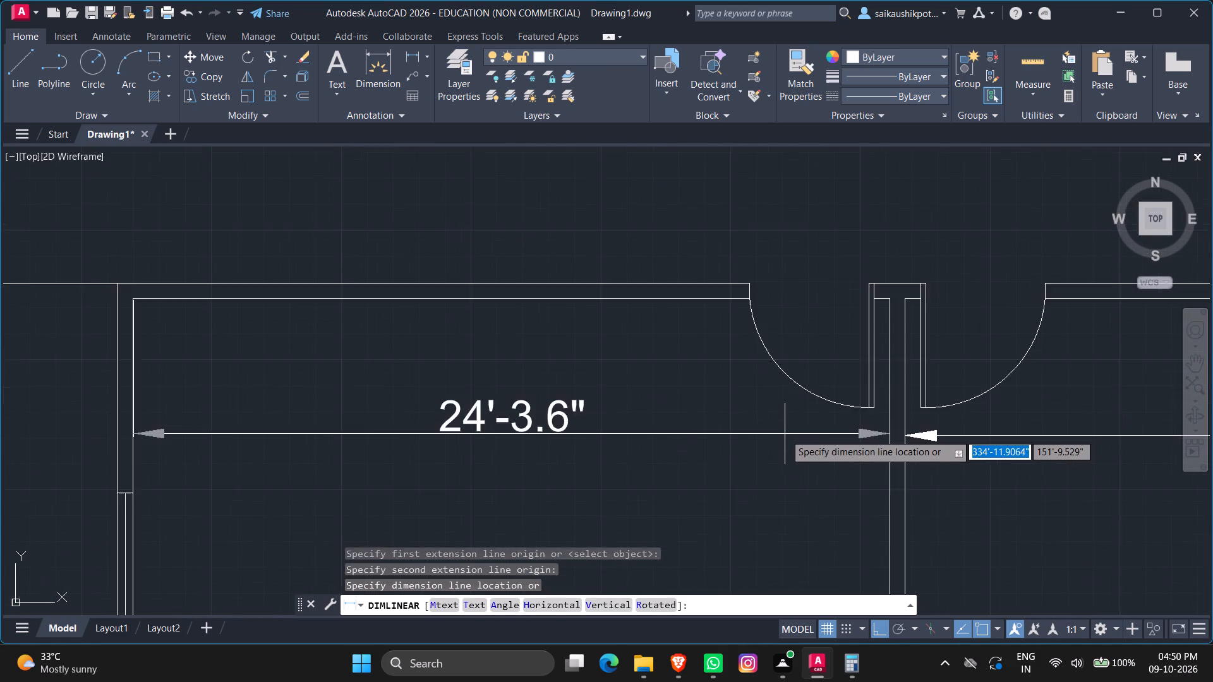
pyautogui.scroll(2, 785, 434)
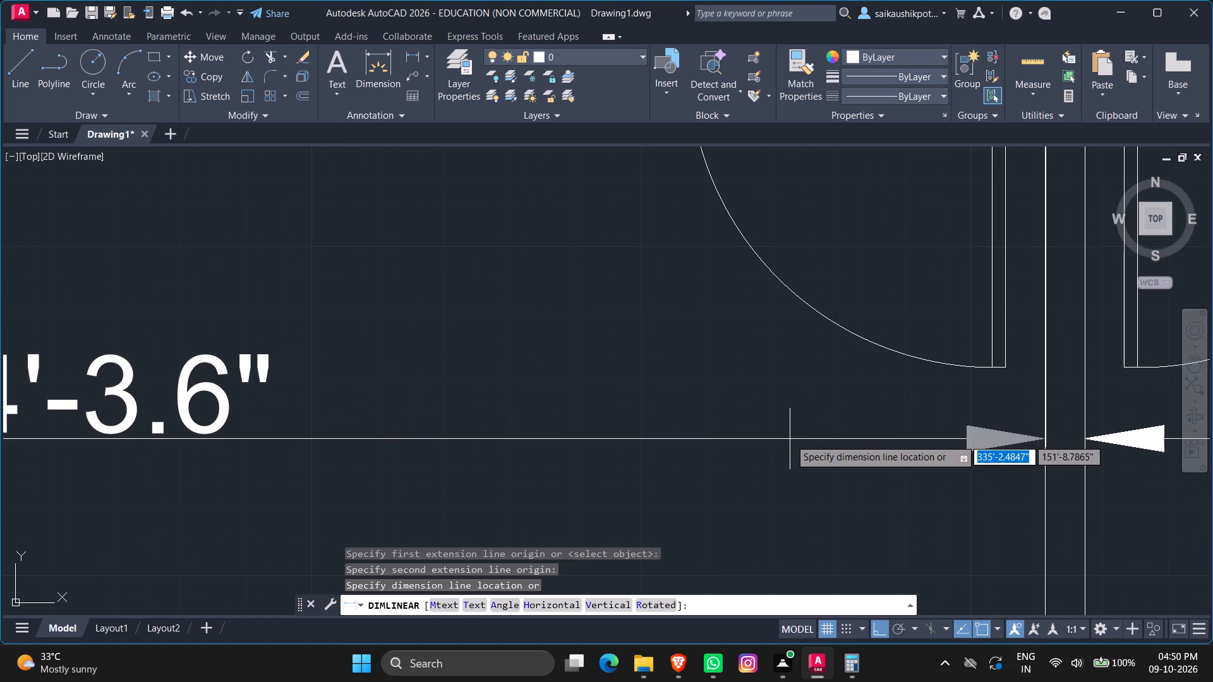
pyautogui.click(790, 439)
# Override the text of the horizontal dimension inside CR-4 with 20'-0".
pyautogui.scroll(-4, 790, 438)
pyautogui.scroll(2, 650, 445)
pyautogui.doubleClick(677, 419)
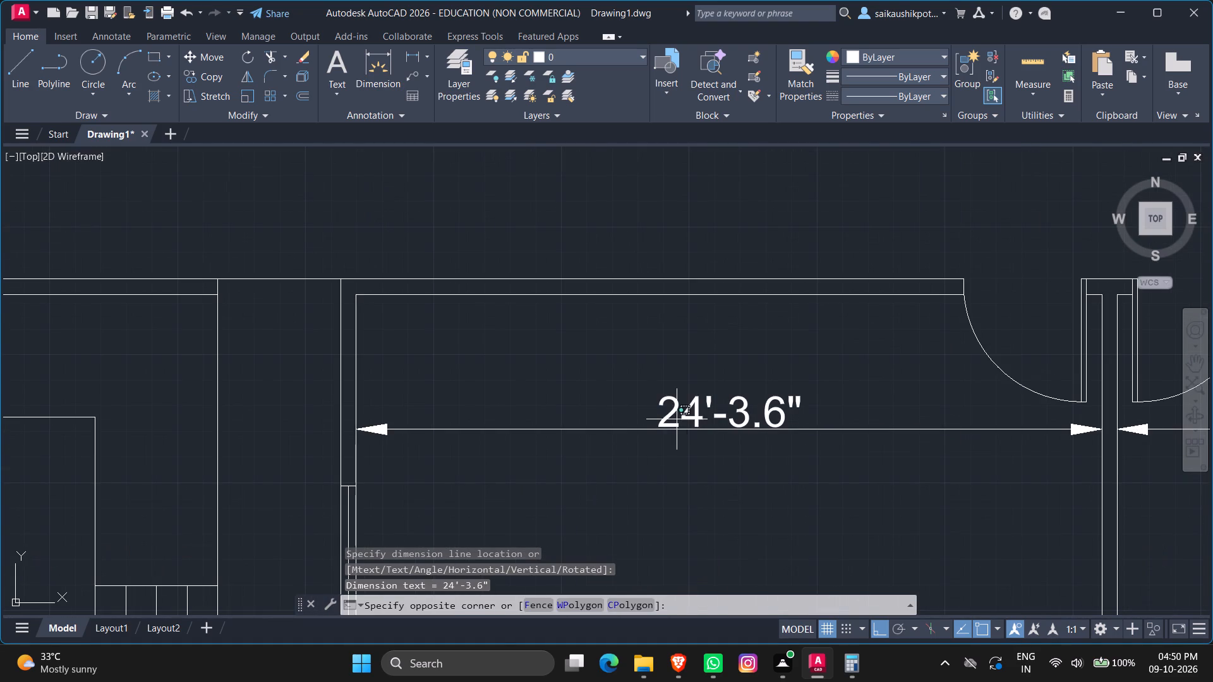
pyautogui.doubleClick(672, 416)
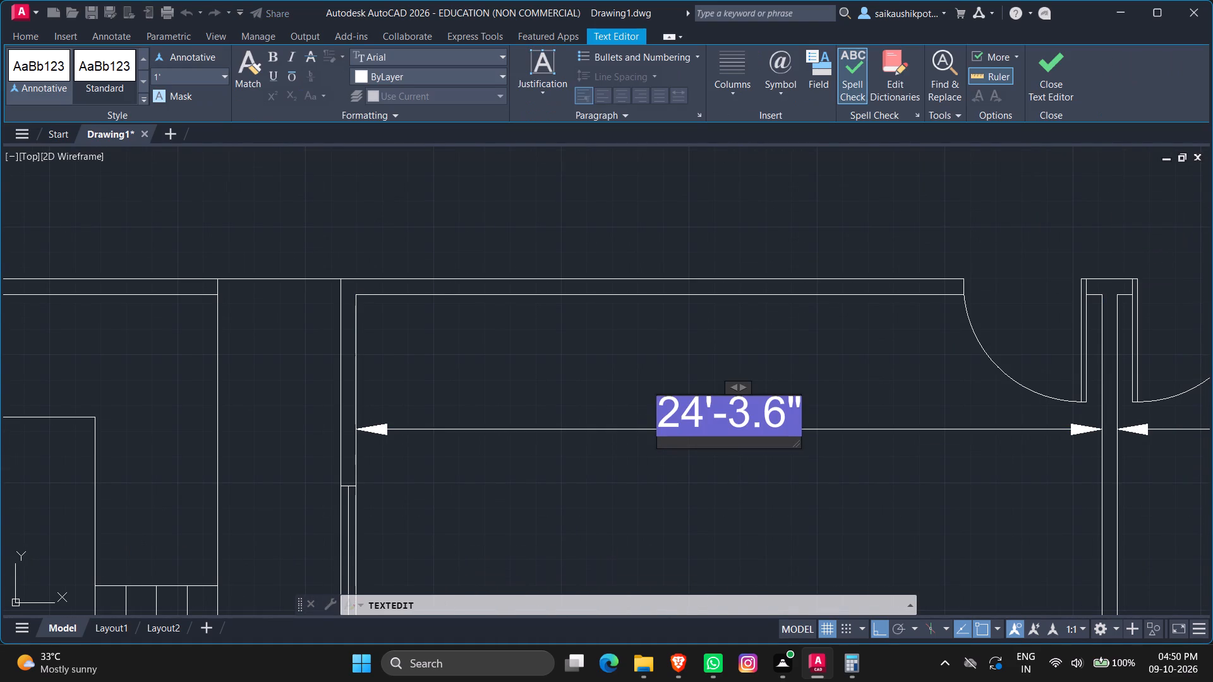
pyautogui.press('End')
pyautogui.press('BackSpace')
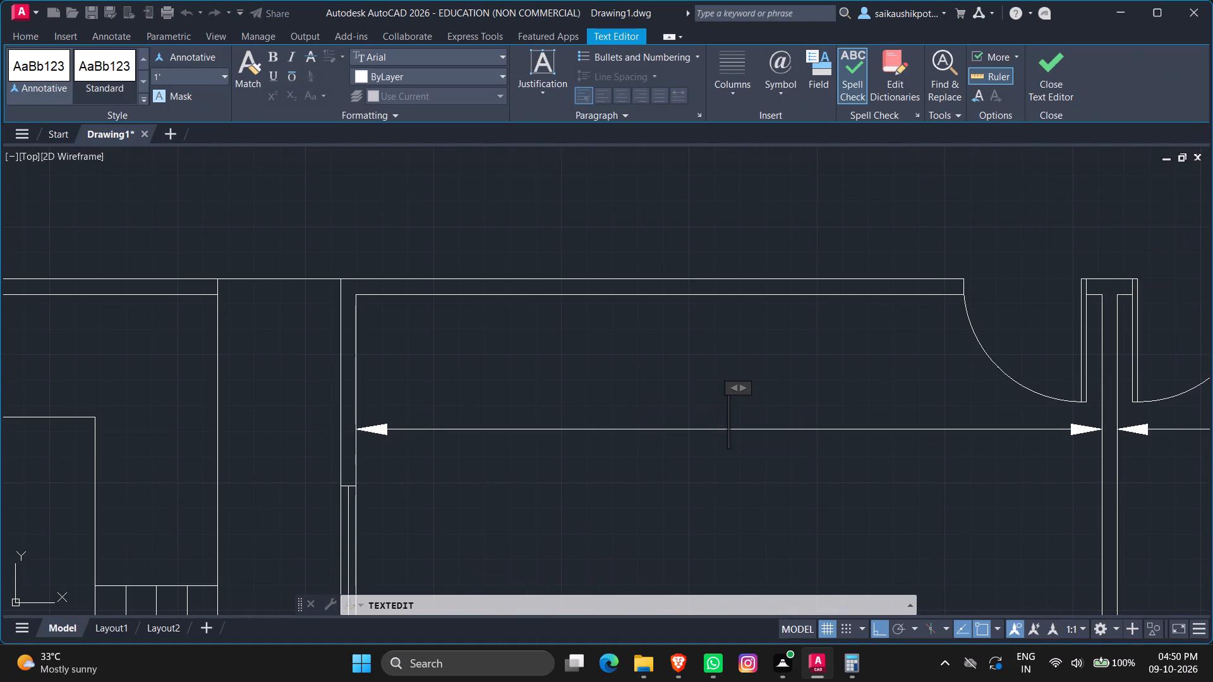
pyautogui.write('20')
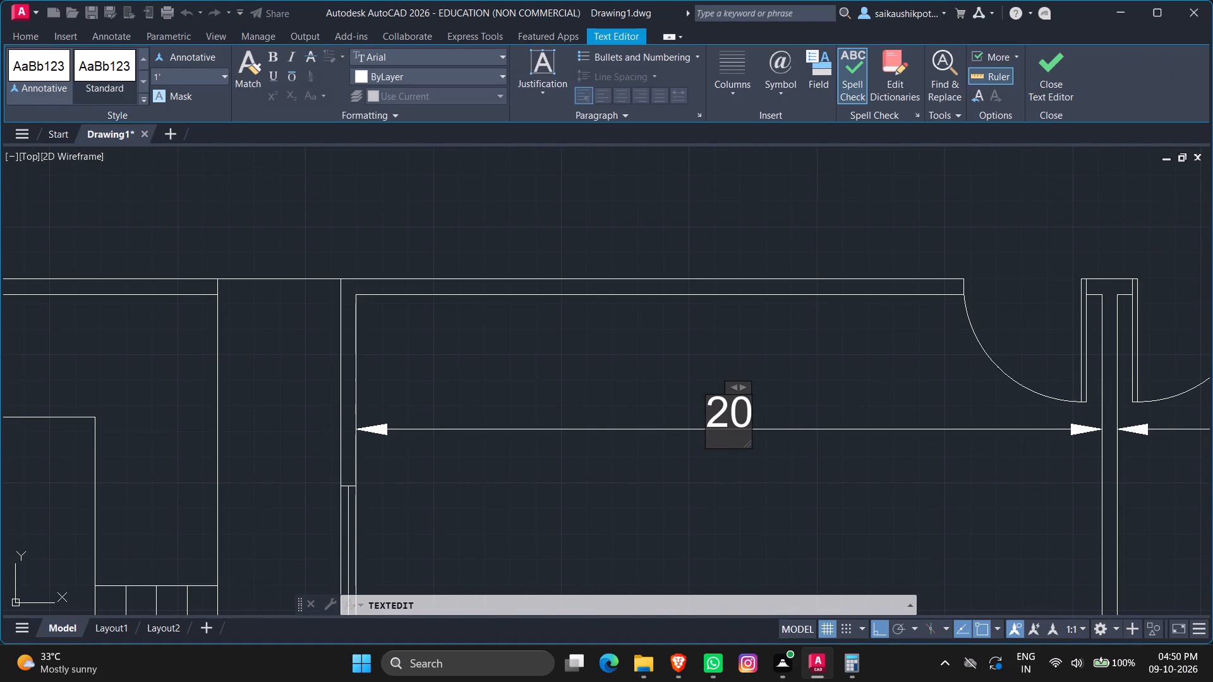
pyautogui.press("'")
pyautogui.write('-0')
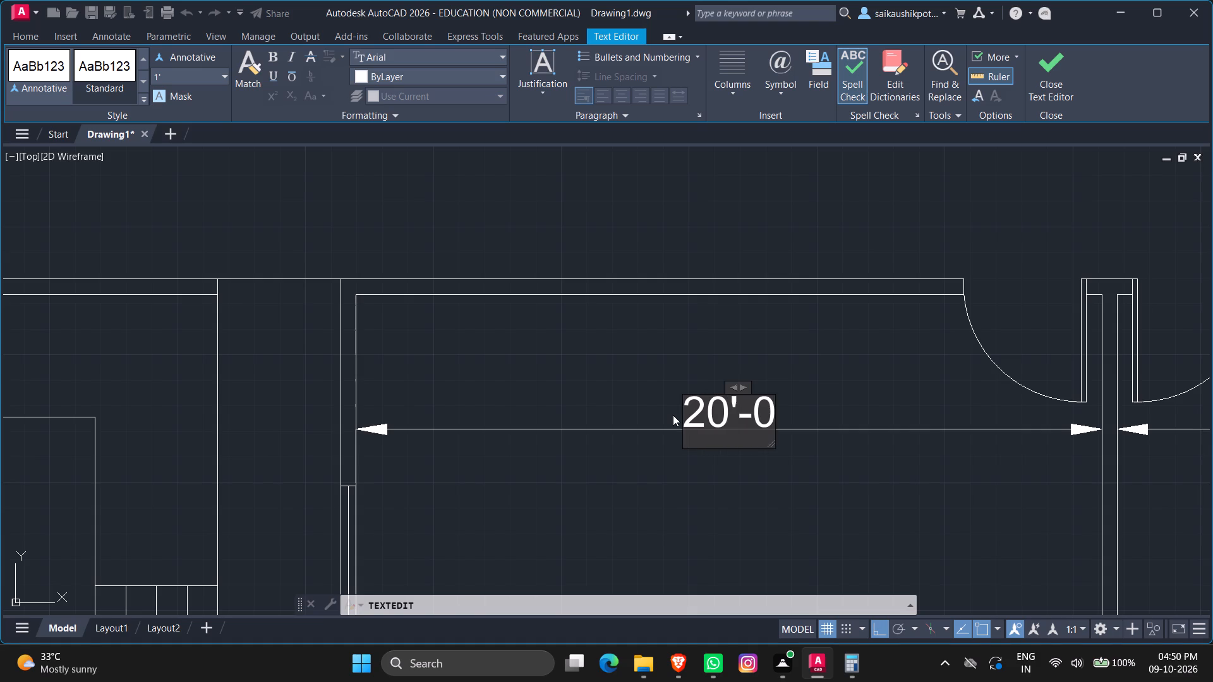
pyautogui.hotkey('shift', '"')
pyautogui.press('Escape')
pyautogui.press('Return')
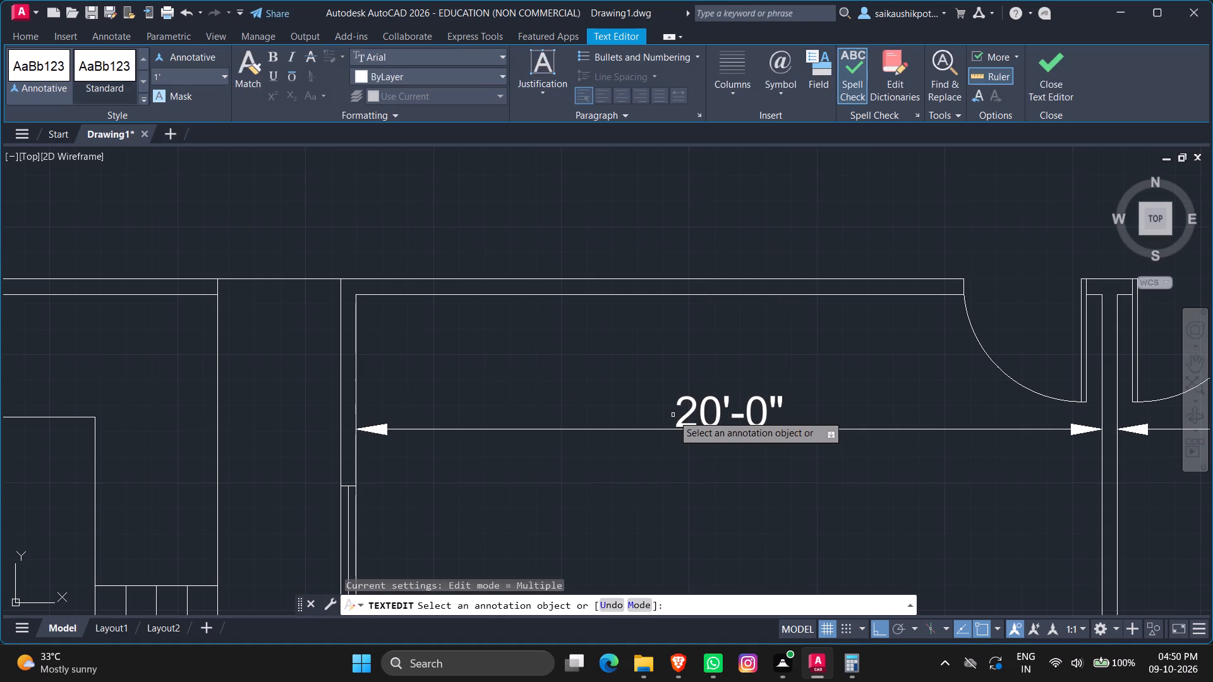
pyautogui.scroll(-6, 718, 372)
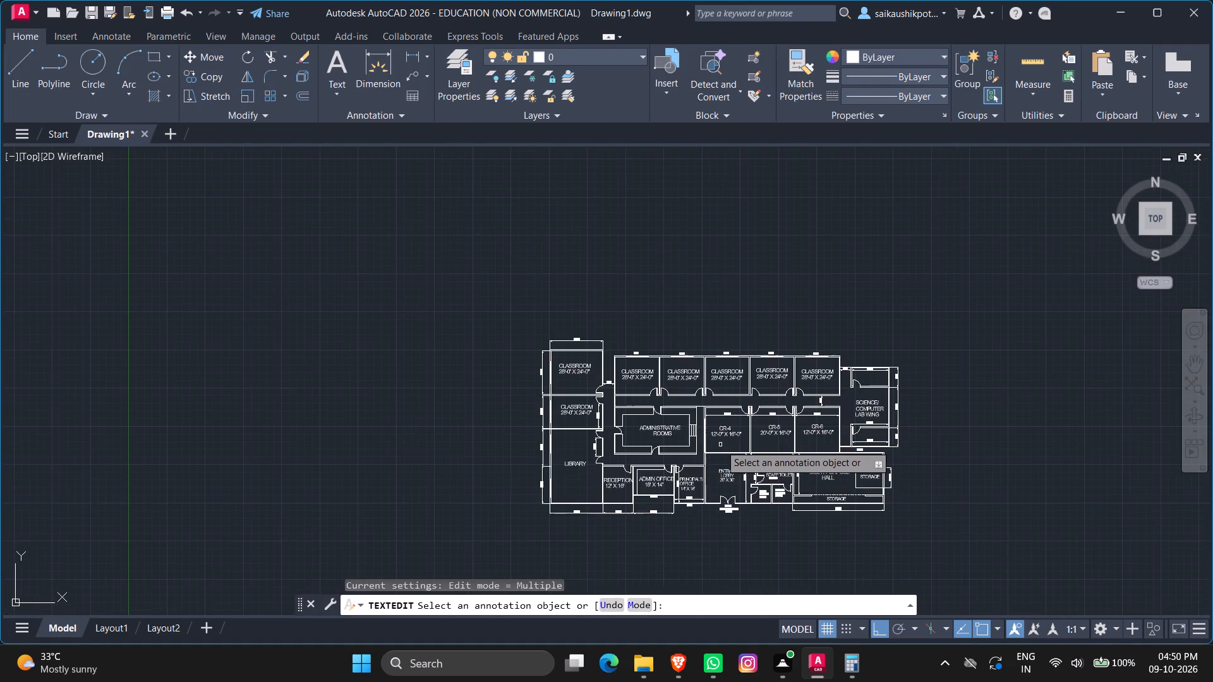
pyautogui.scroll(4, 696, 438)
pyautogui.press('Escape')
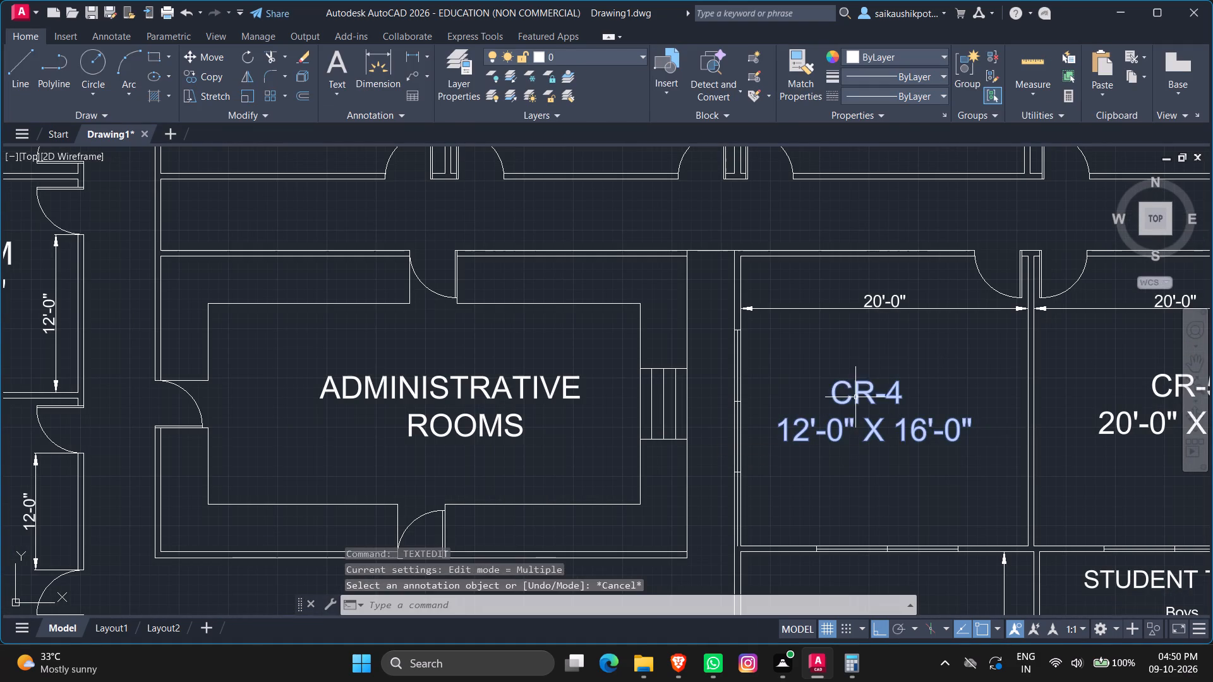
# Move the CR-4 room label about 2 feet east, keeping it at the same height.
pyautogui.click(855, 397)
pyautogui.click(780, 381)
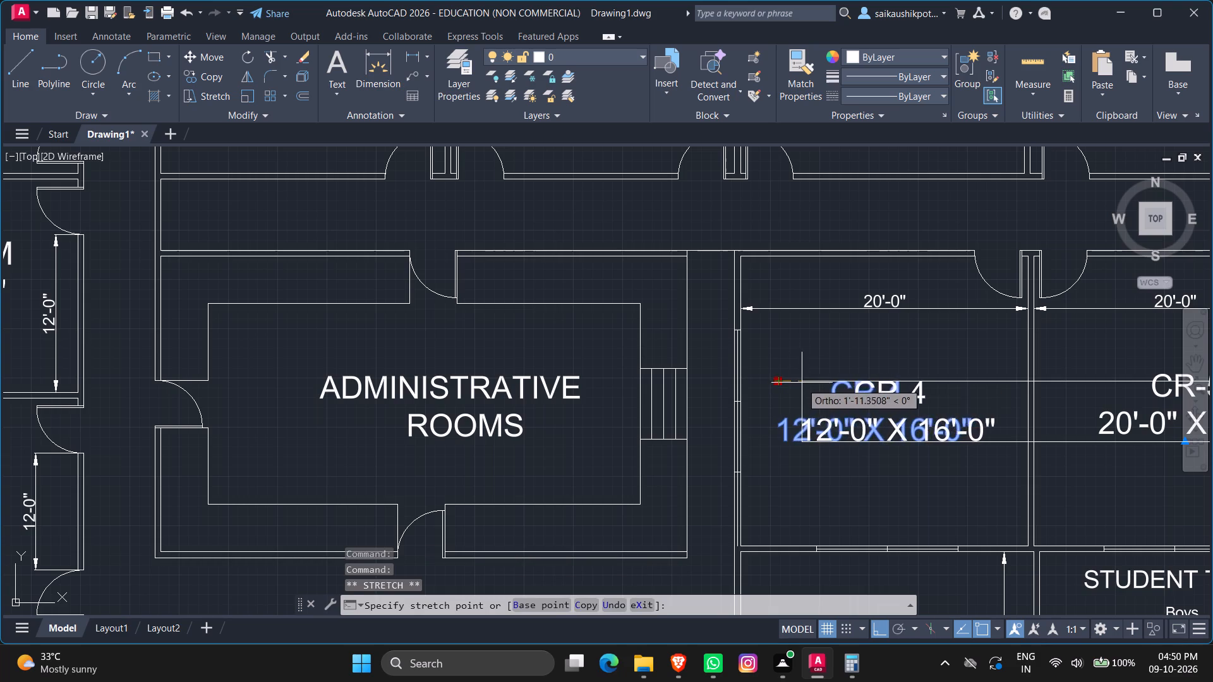
pyautogui.click(807, 380)
pyautogui.press('Escape')
pyautogui.press('Escape')
pyautogui.press('Escape')
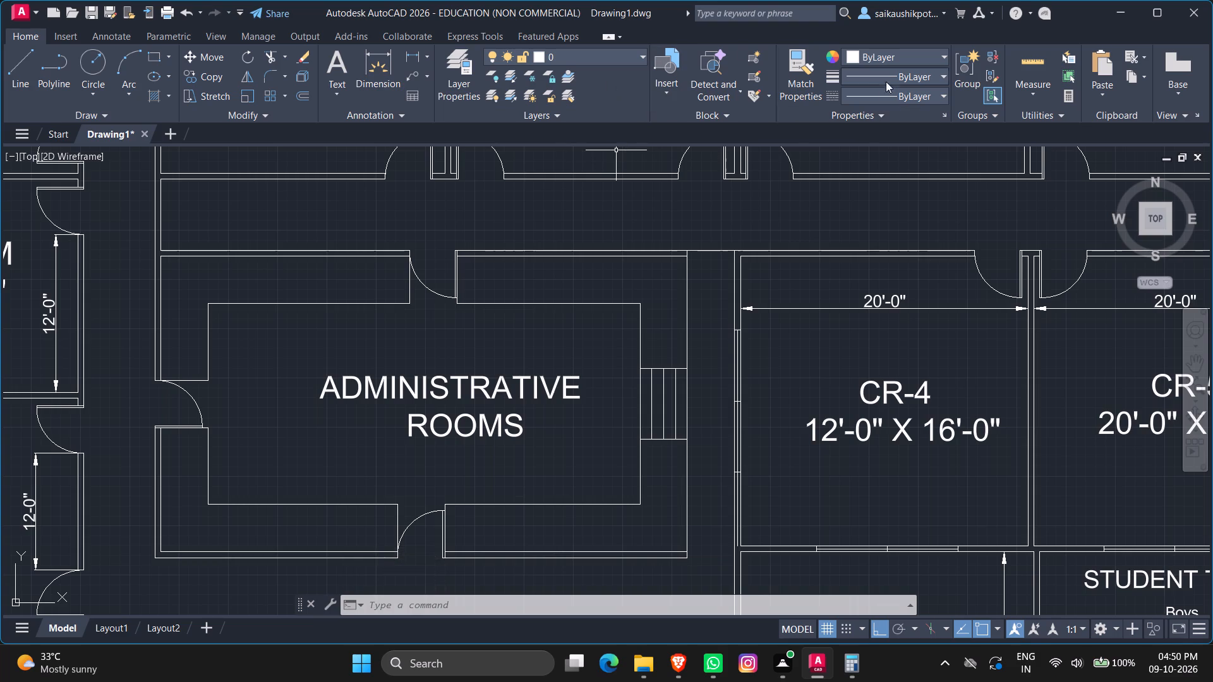
# Add a vertical linear dimension inside CR-4 between its inner northwest and southwest corners, about 2'-9" east of the west wall.
pyautogui.click(413, 61)
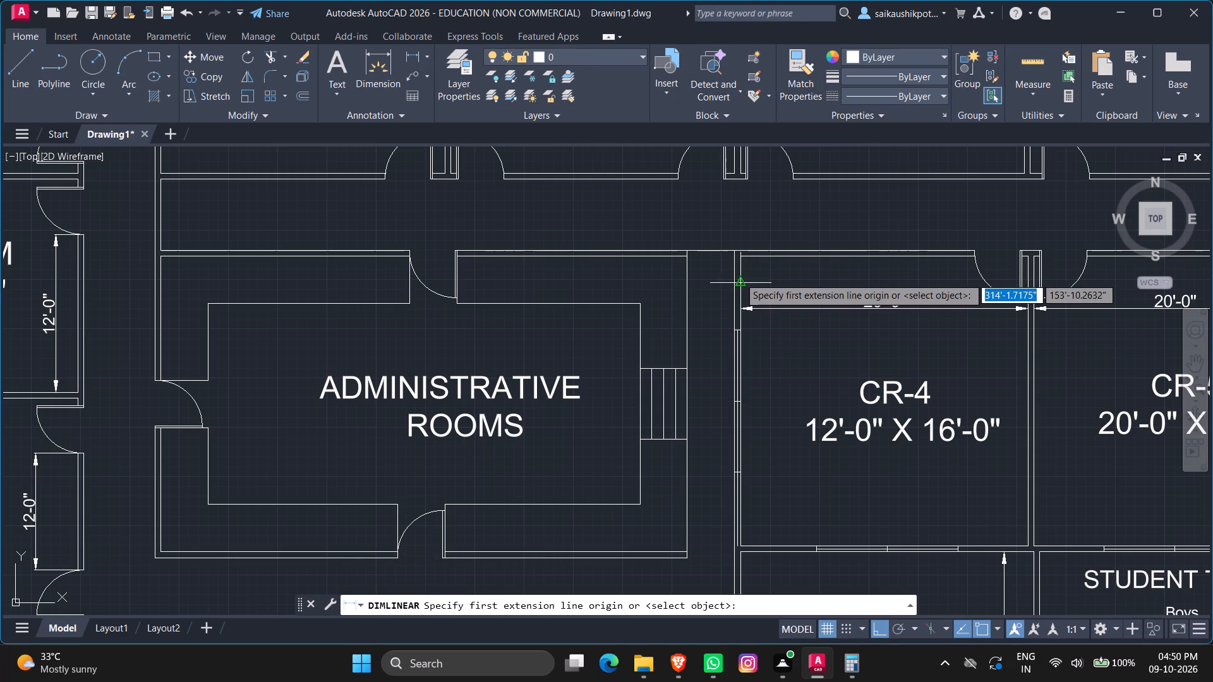
pyautogui.scroll(1, 741, 258)
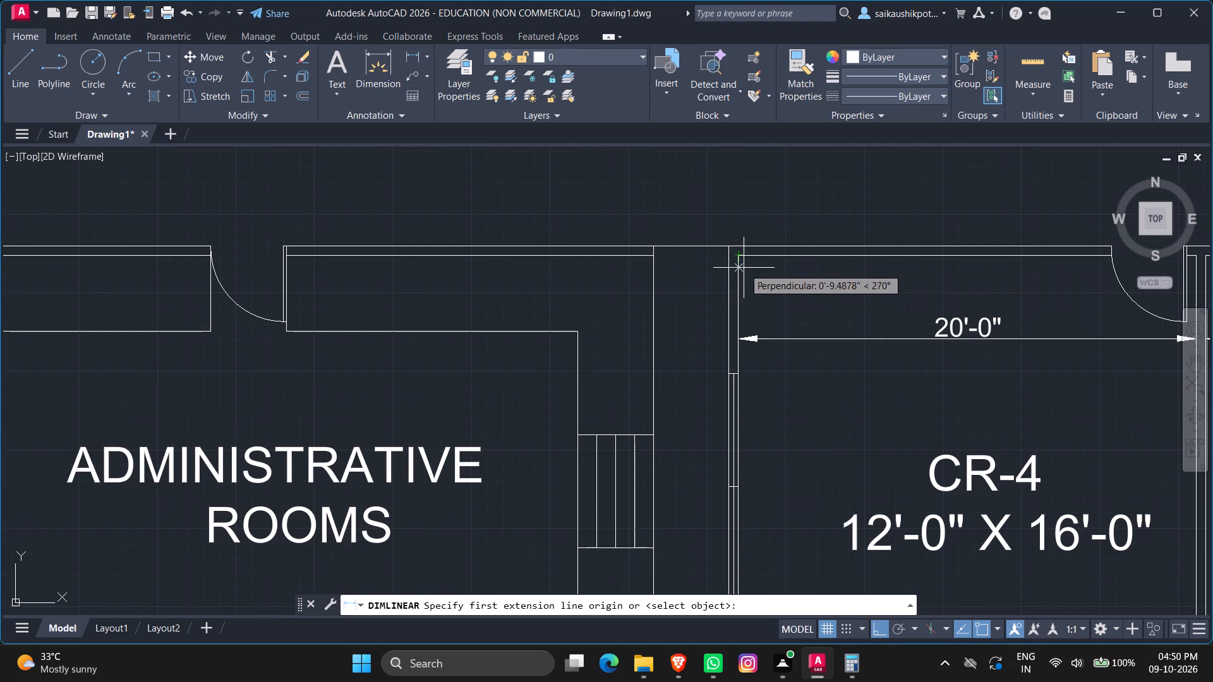
pyautogui.click(737, 255)
pyautogui.scroll(-3, 767, 302)
pyautogui.scroll(2, 763, 406)
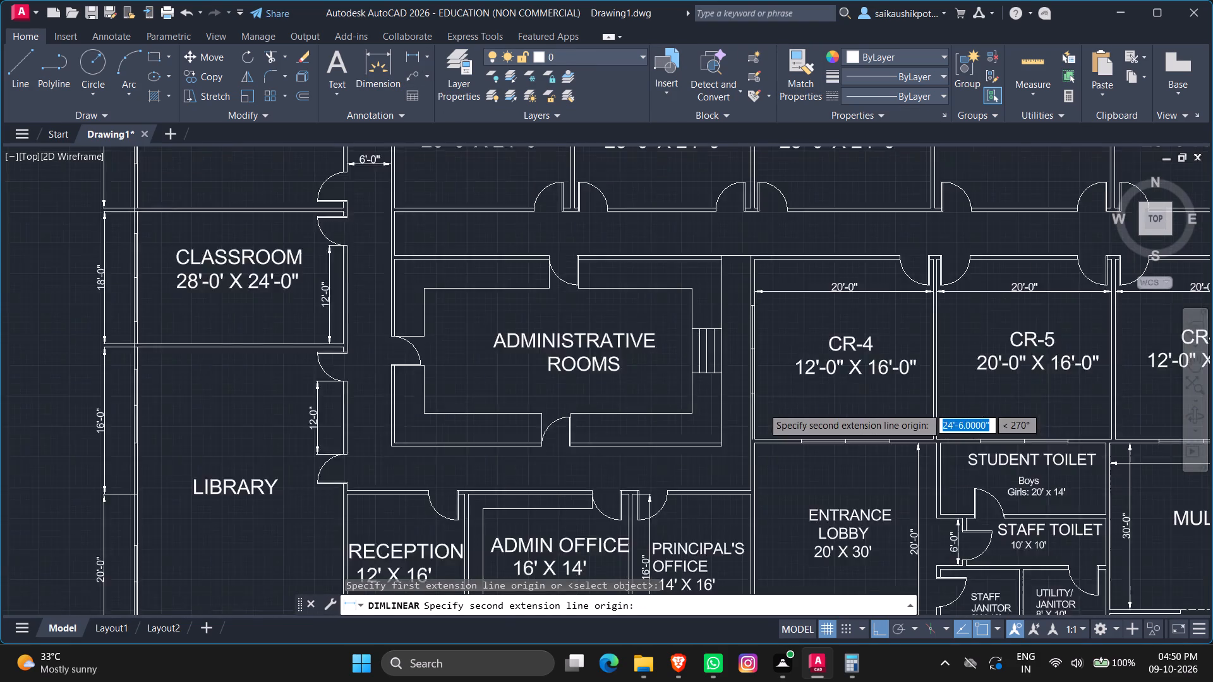
pyautogui.scroll(3, 749, 465)
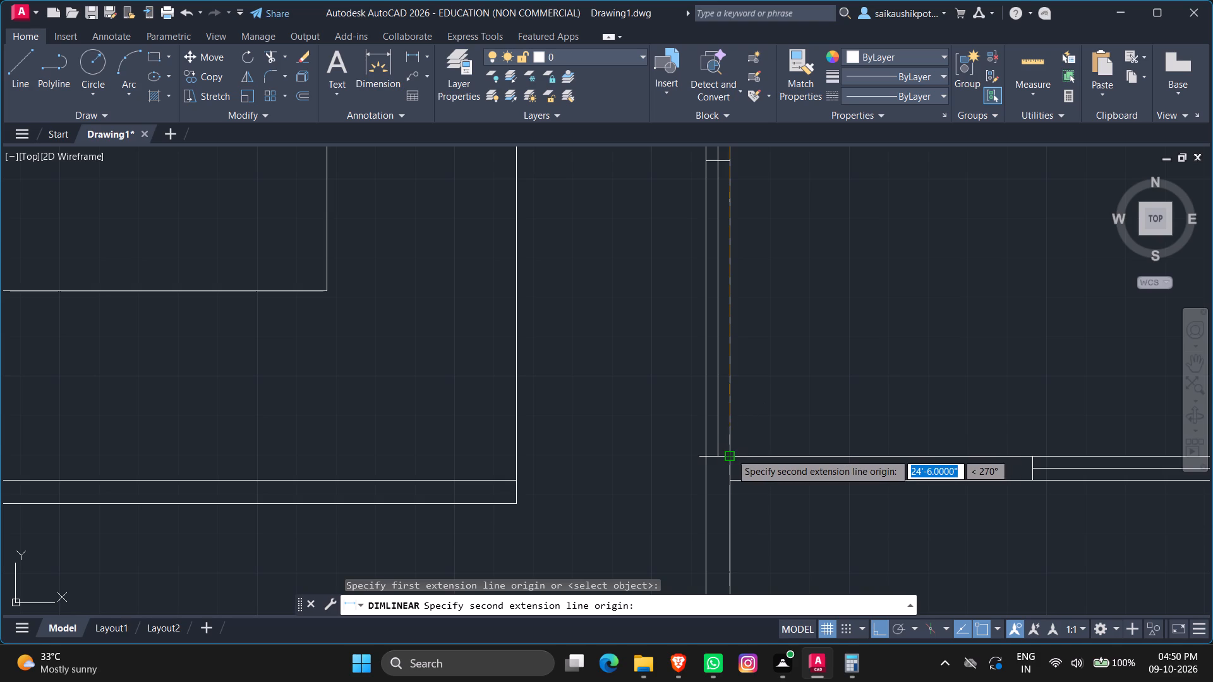
pyautogui.click(731, 453)
pyautogui.scroll(-3, 831, 450)
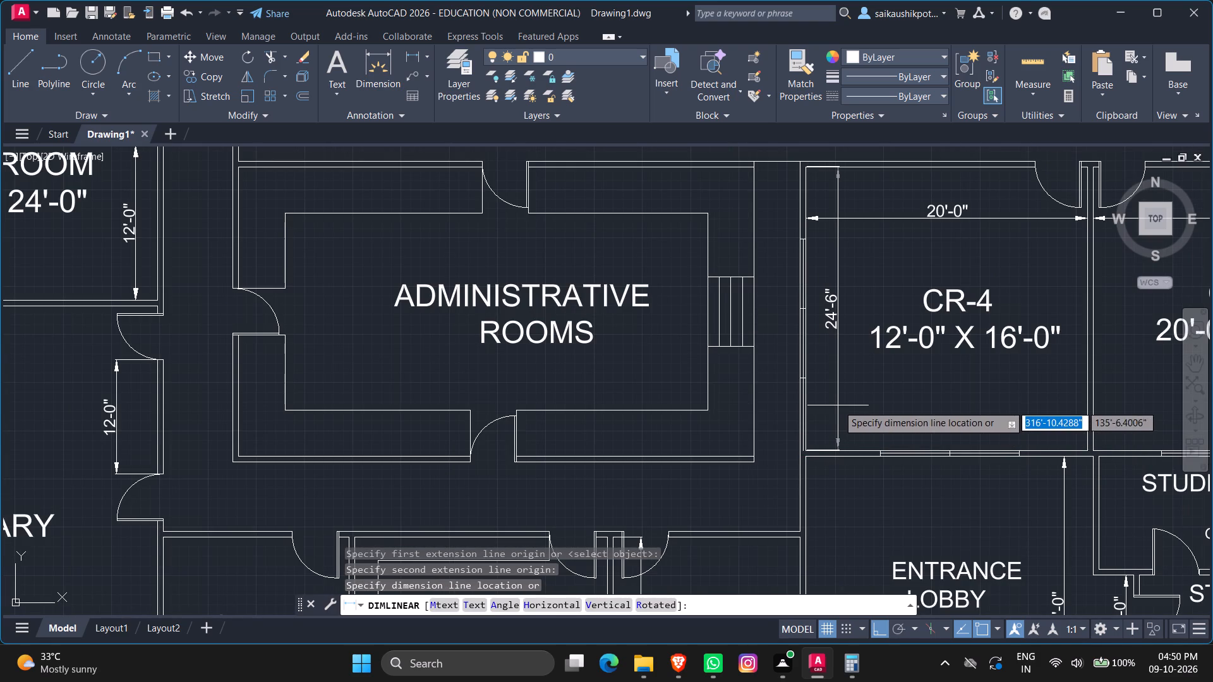
pyautogui.click(838, 400)
# Override the text of the vertical dimension inside CR-4 with 16'-0".
pyautogui.doubleClick(828, 315)
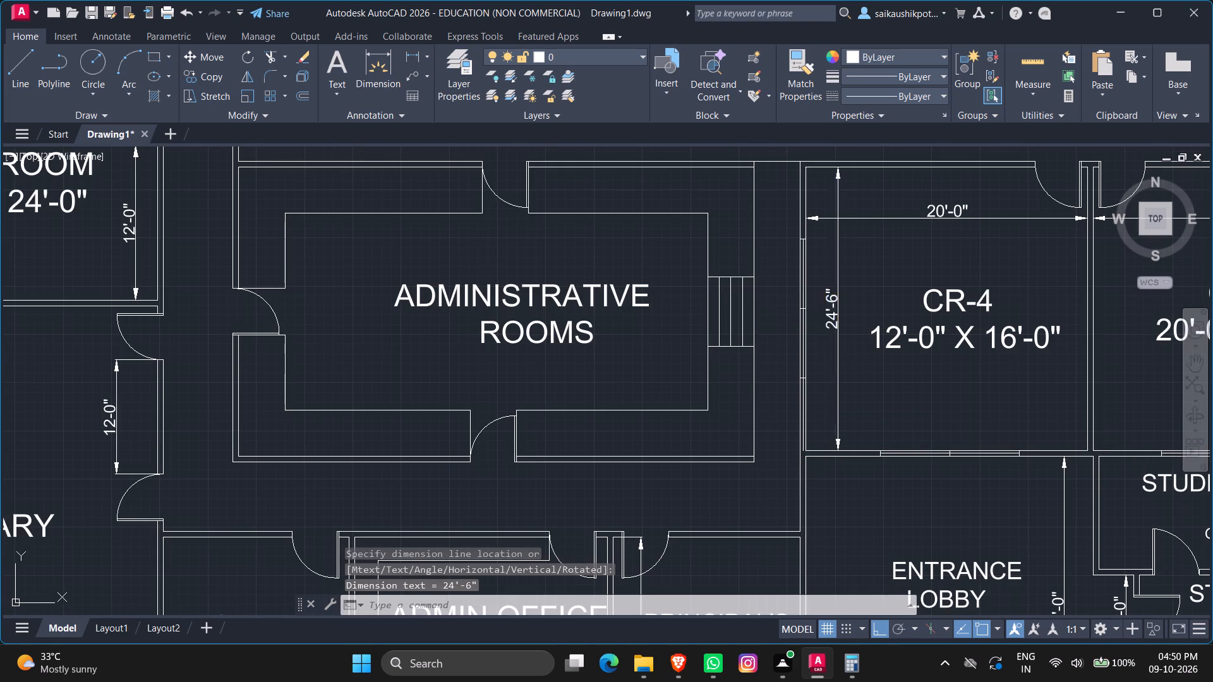
pyautogui.press('End')
pyautogui.press('BackSpace')
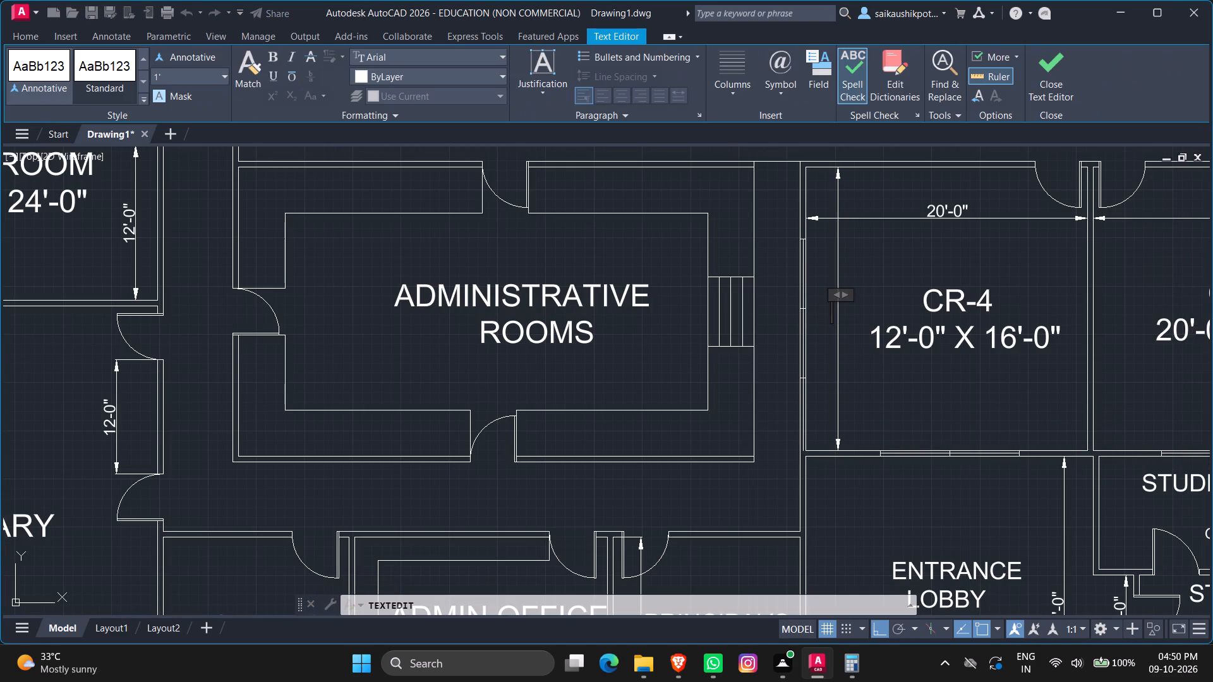
pyautogui.write('16')
pyautogui.press("'")
pyautogui.write('-0')
pyautogui.hotkey('shift', '"')
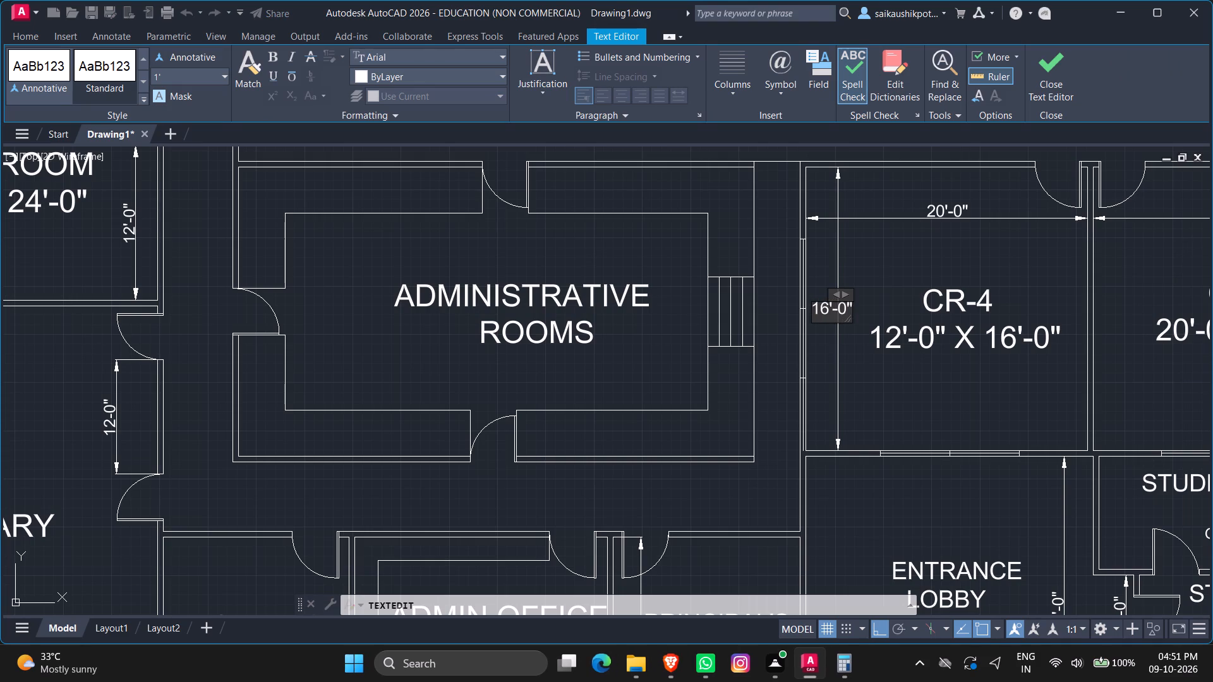
pyautogui.press('Escape')
pyautogui.press('Return')
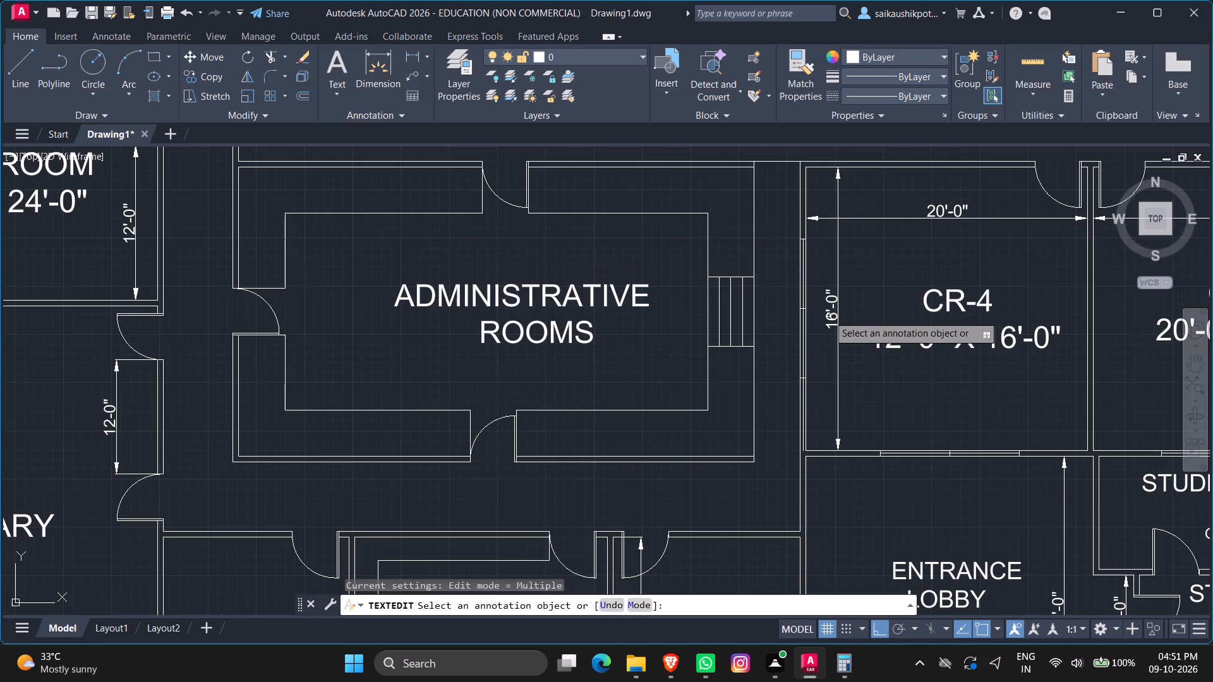
pyautogui.scroll(-1, 815, 405)
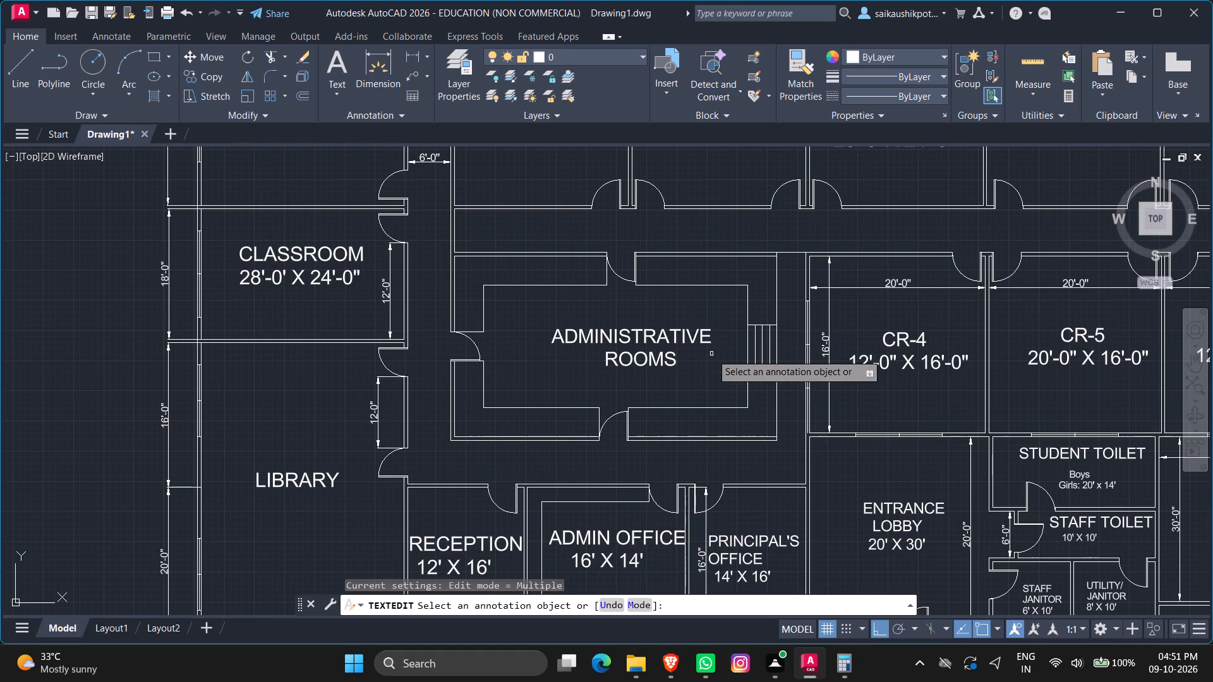
pyautogui.scroll(3, 620, 260)
pyautogui.press('Escape')
pyautogui.scroll(-2, 627, 310)
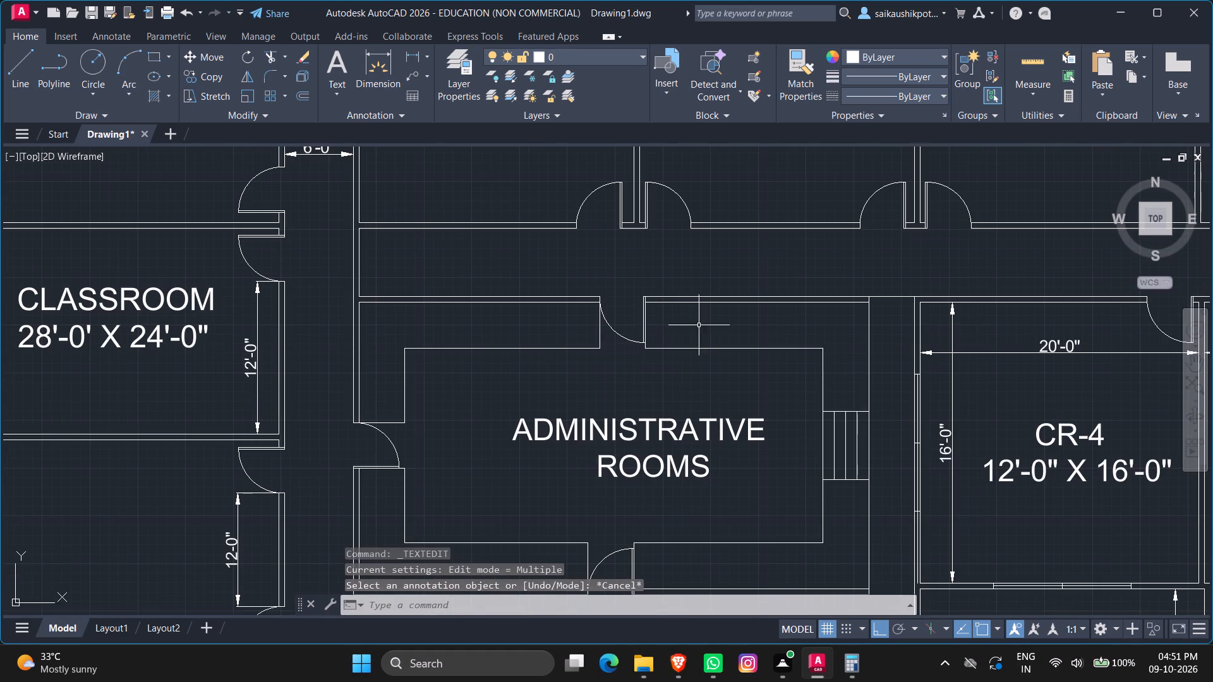
pyautogui.press('Escape')
pyautogui.press('Escape')
# Add a horizontal linear dimension in the Administrative Rooms' north strip, from the north door's east jamb to the block's east edge.
pyautogui.scroll(1, 707, 323)
pyautogui.press('Escape')
pyautogui.scroll(1, 707, 323)
pyautogui.scroll(-1, 707, 323)
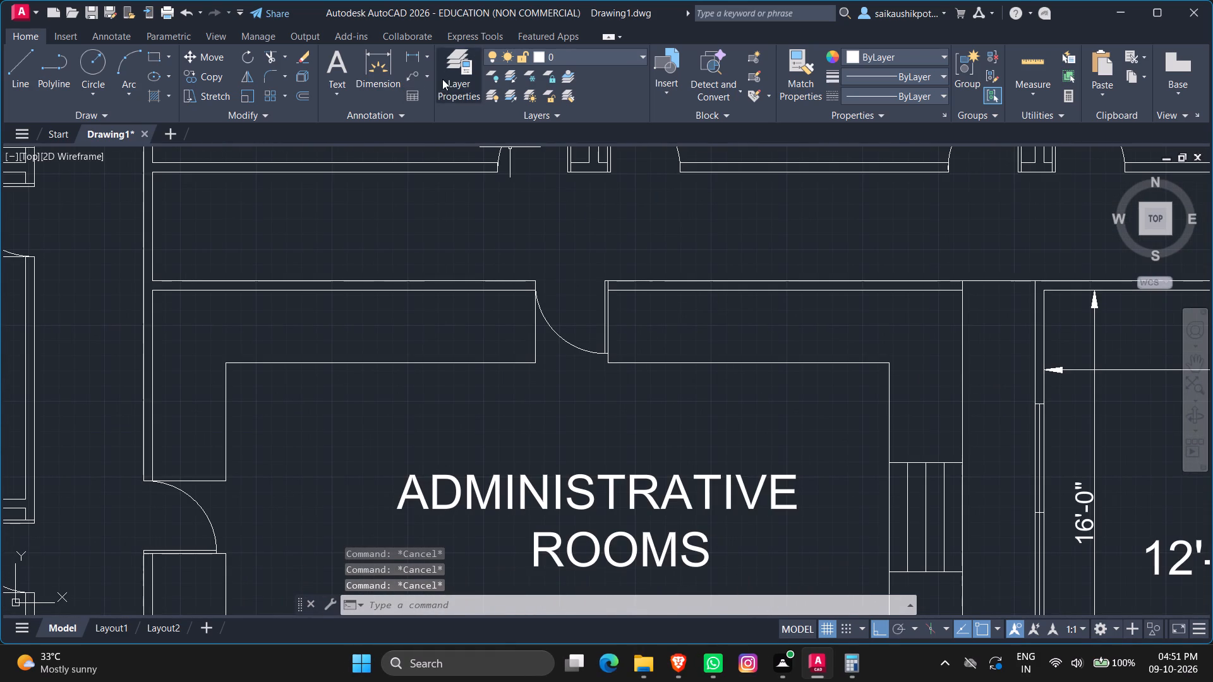
pyautogui.click(409, 53)
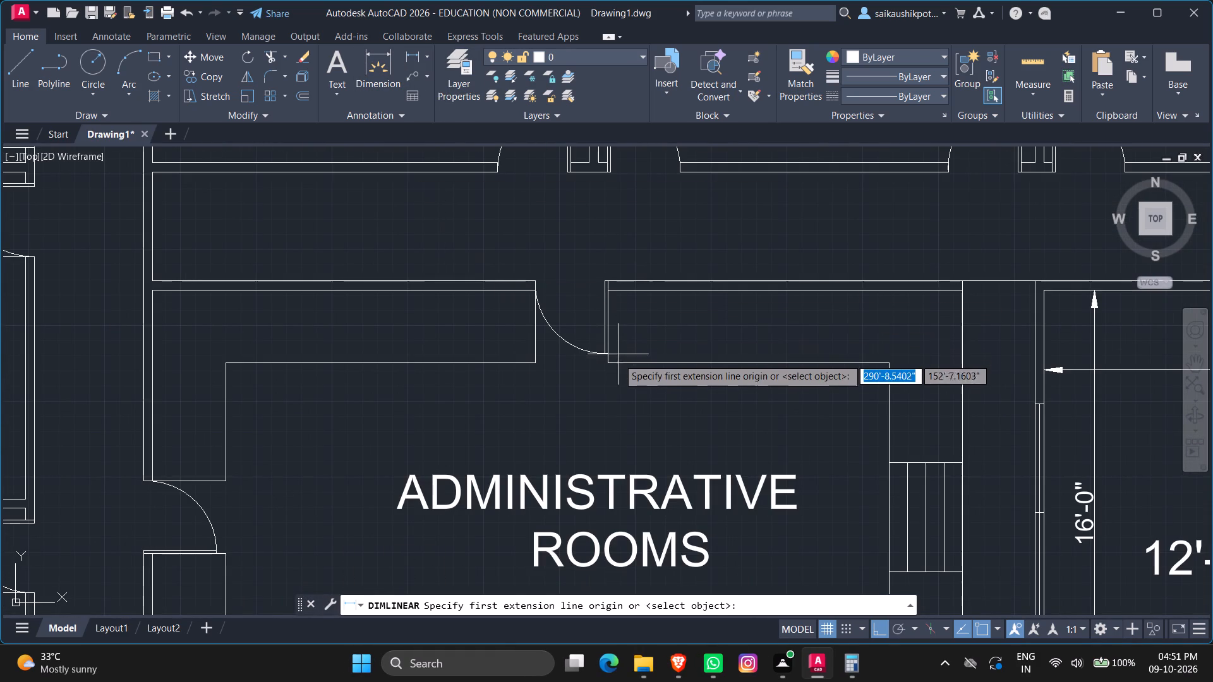
pyautogui.scroll(3, 622, 364)
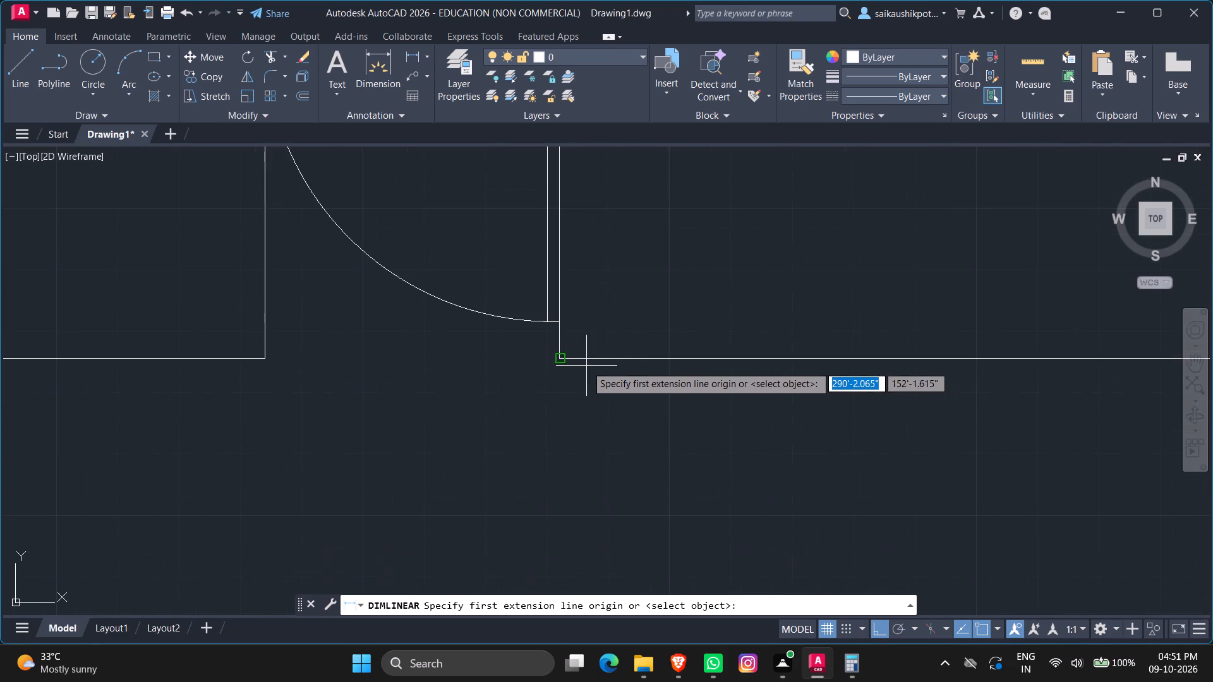
pyautogui.click(562, 356)
pyautogui.scroll(-4, 531, 436)
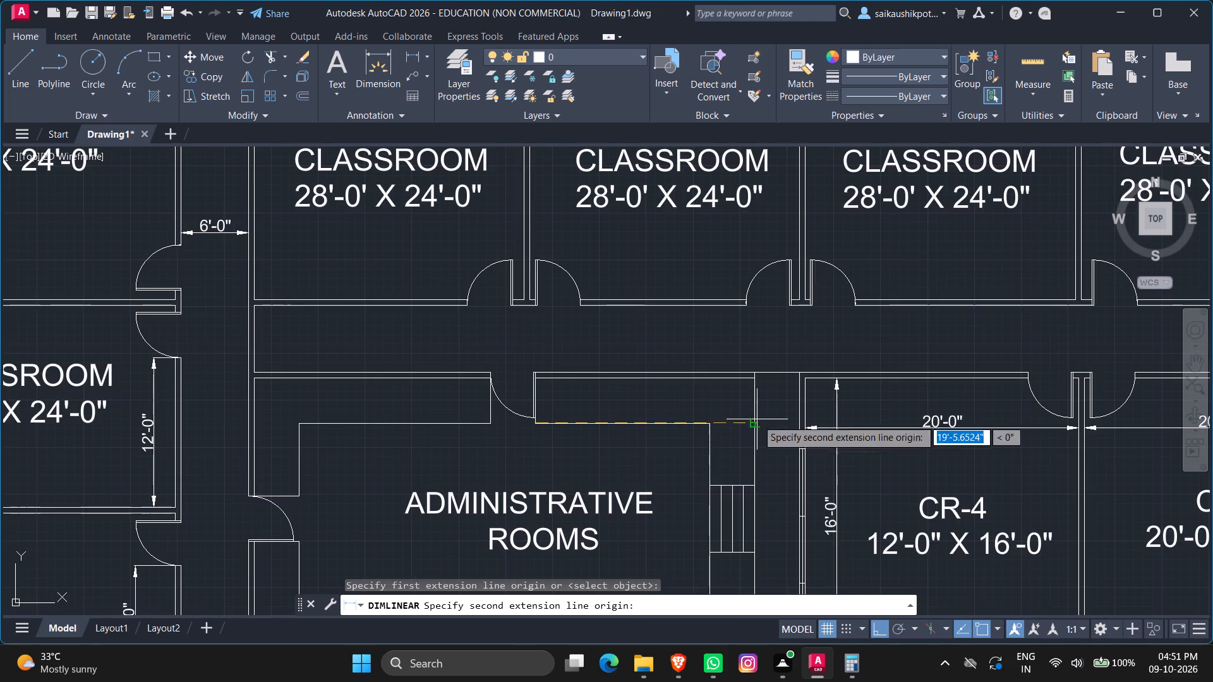
pyautogui.scroll(2, 767, 438)
pyautogui.click(732, 401)
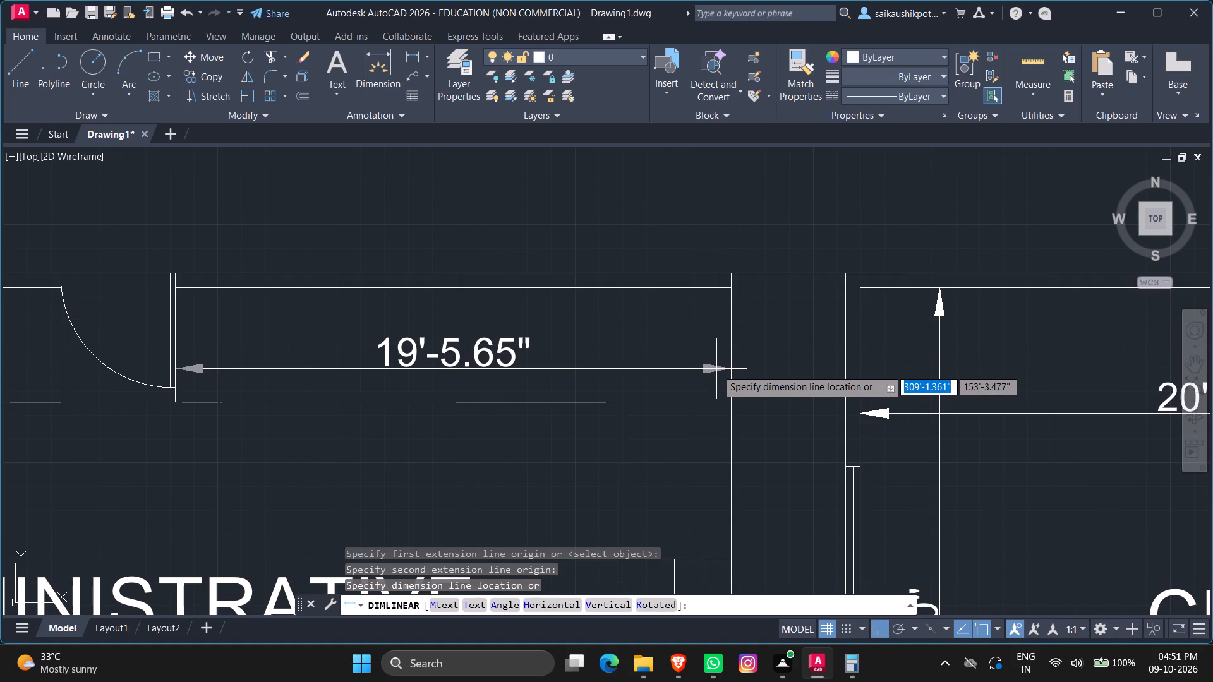
pyautogui.click(716, 369)
# Override the text of the dimension east of the Administrative Rooms' north door with 12'-0".
pyautogui.doubleClick(480, 347)
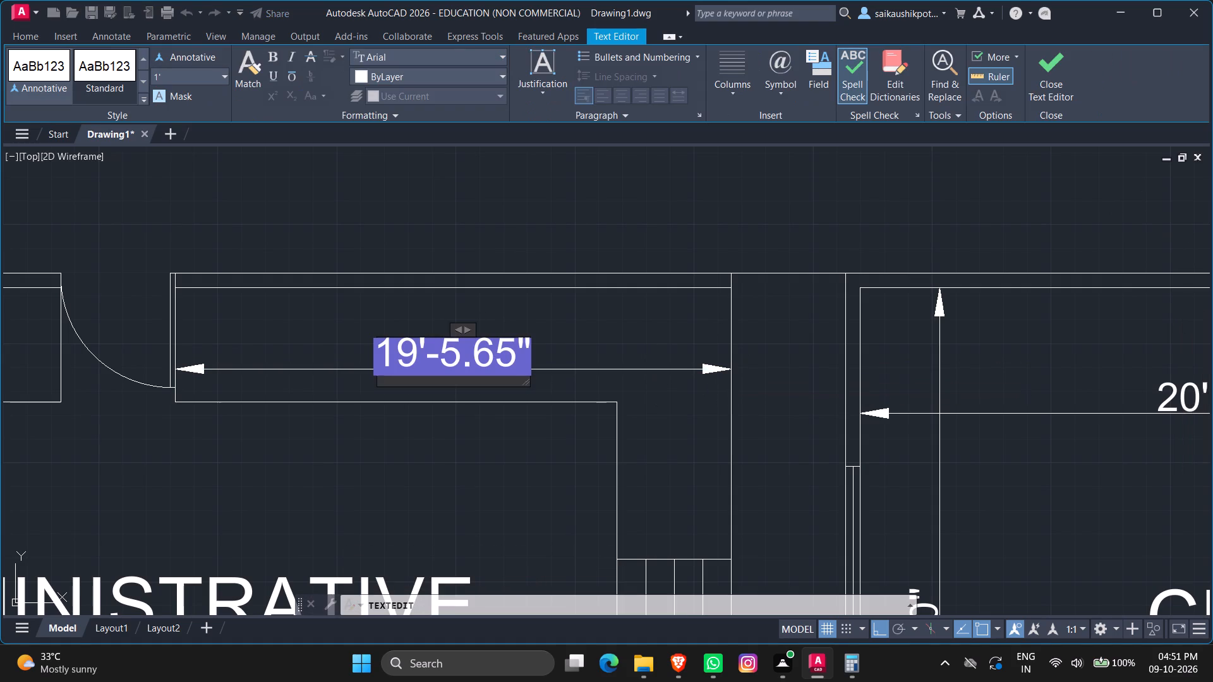
pyautogui.press('End')
pyautogui.press('BackSpace')
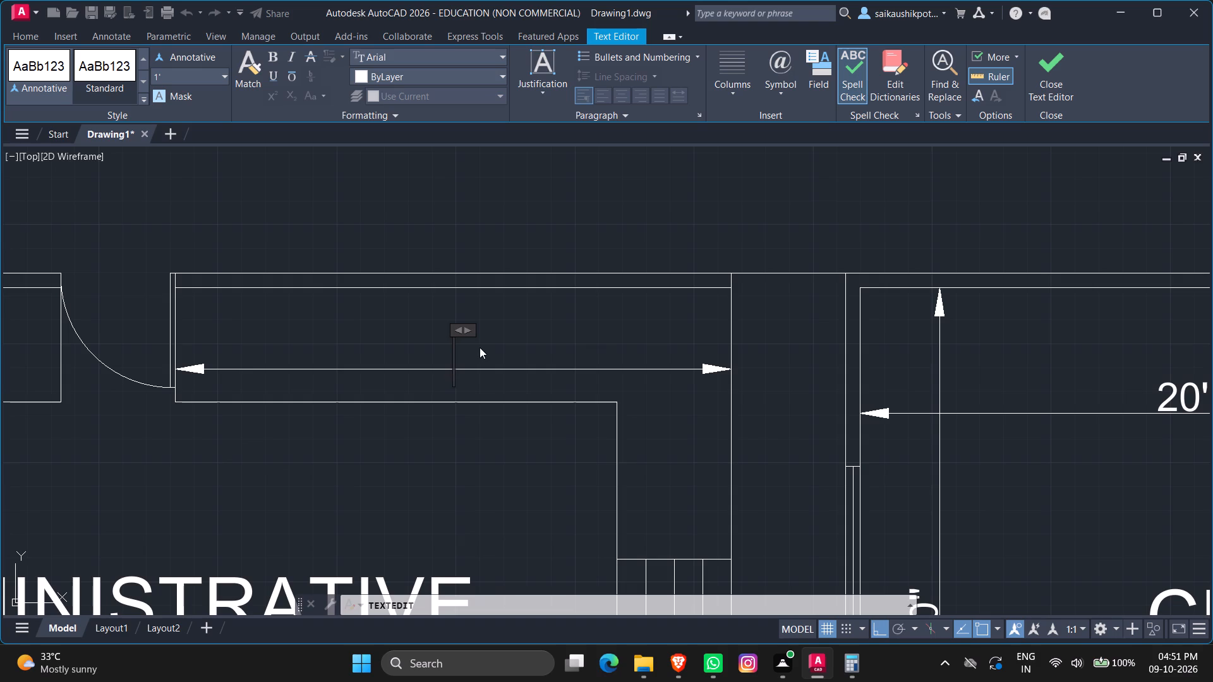
pyautogui.write("12'-0")
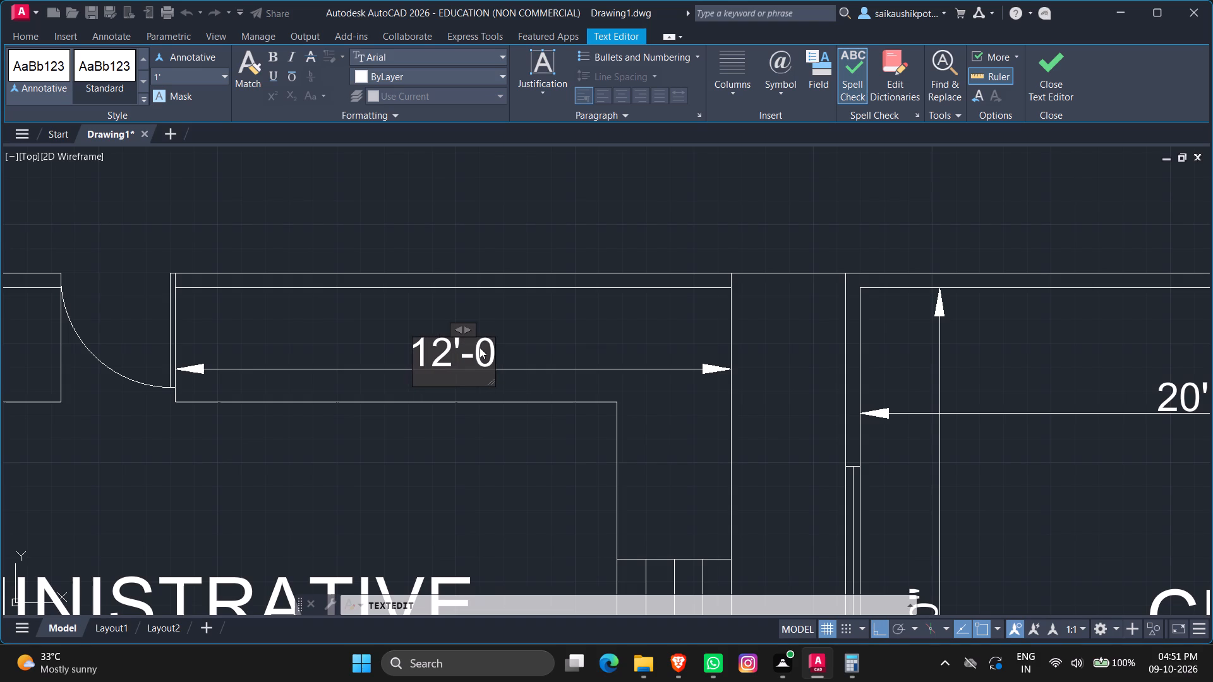
pyautogui.hotkey('shift', '"')
pyautogui.press('Escape')
pyautogui.press('Return')
pyautogui.scroll(-2, 480, 347)
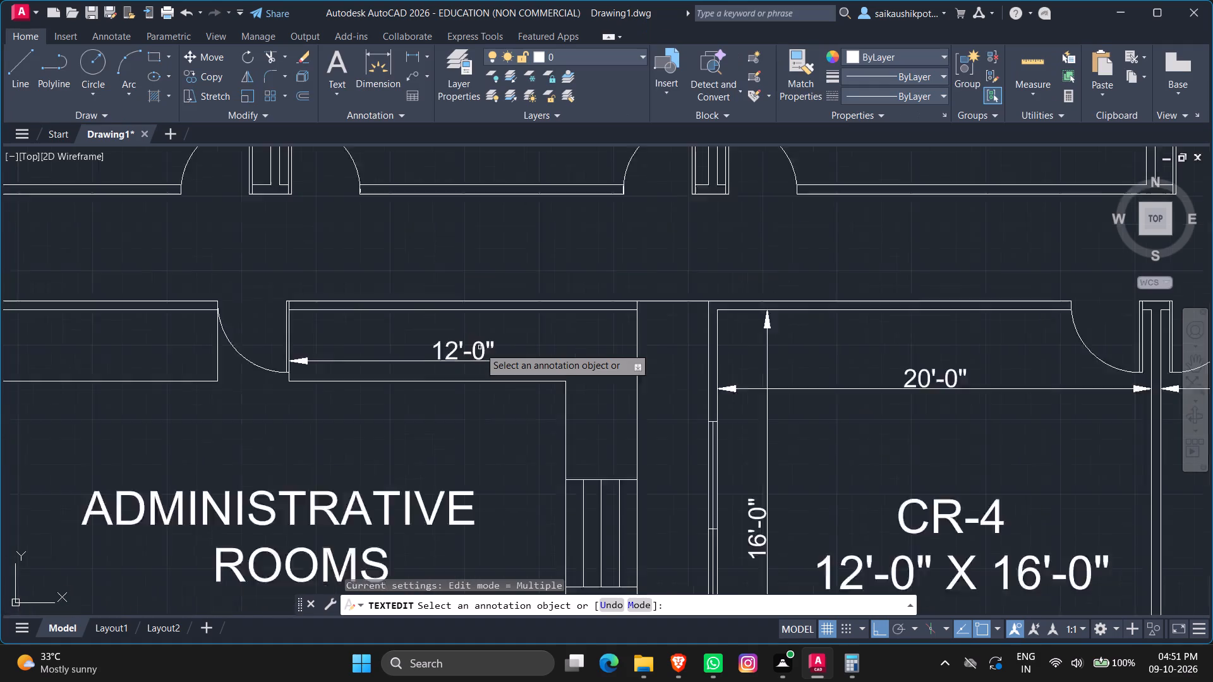
pyautogui.scroll(-3, 480, 347)
pyautogui.scroll(4, 571, 398)
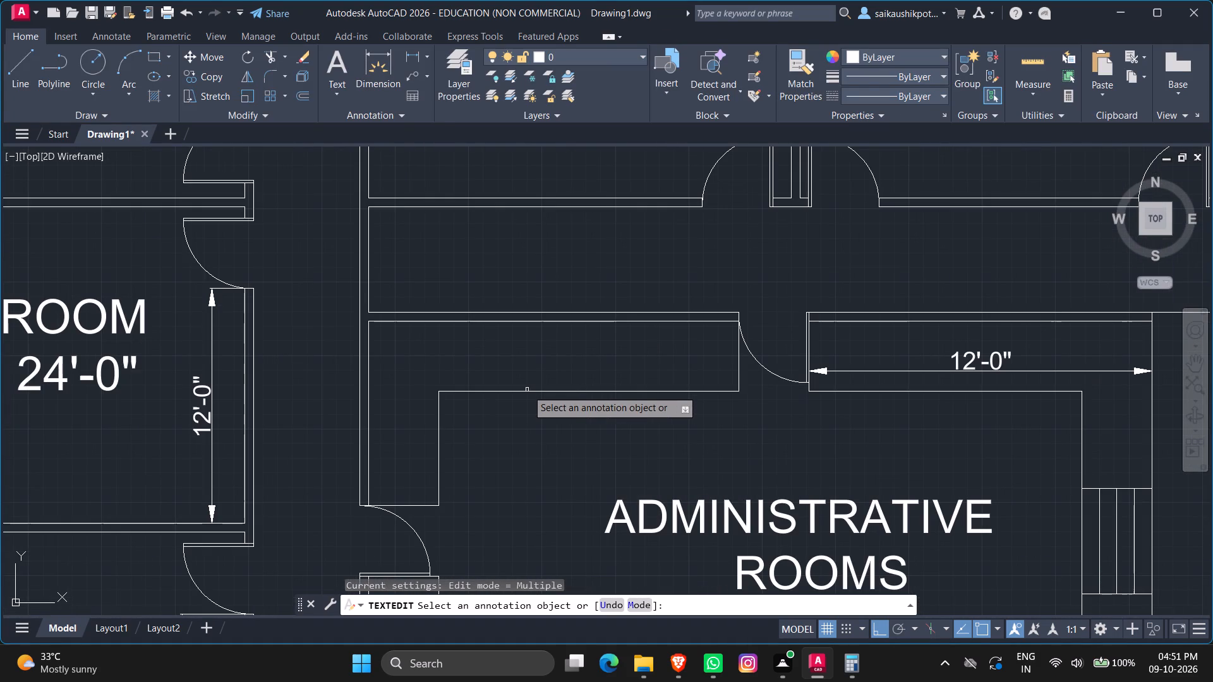
pyautogui.press('Escape')
pyautogui.press('Escape')
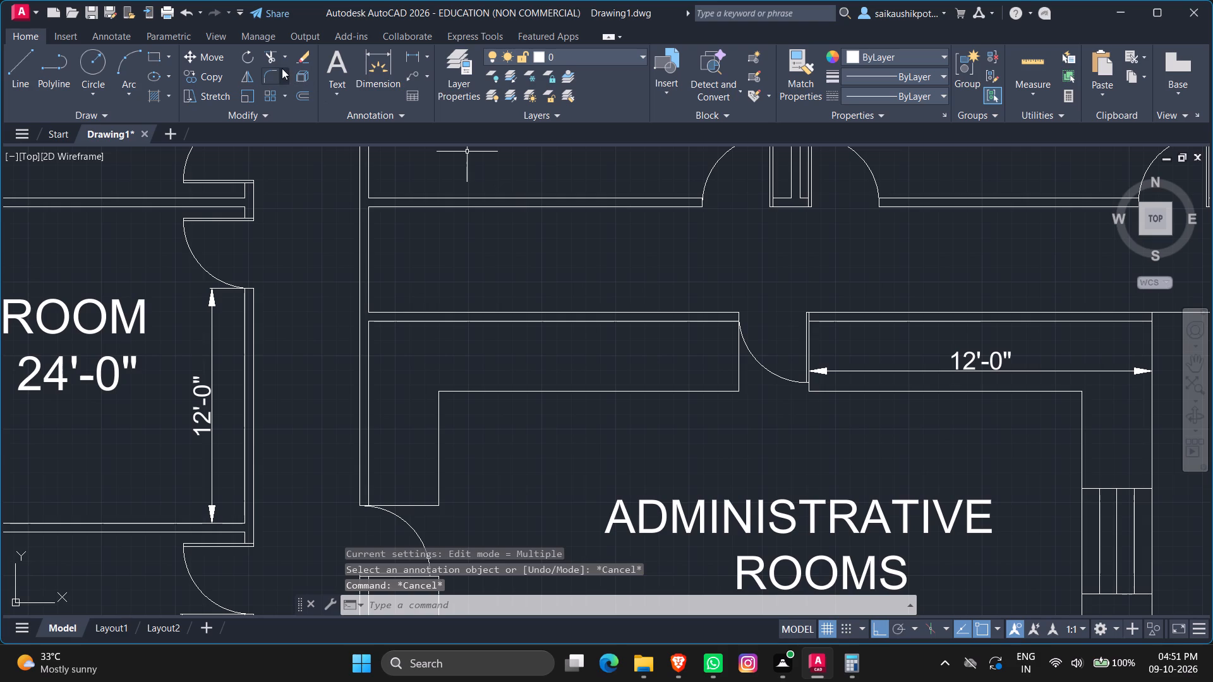
# Add a horizontal linear dimension from the Administrative Rooms' north door's west jamb to the inner west wall, lined up with the 12'-0" dimension.
pyautogui.click(411, 56)
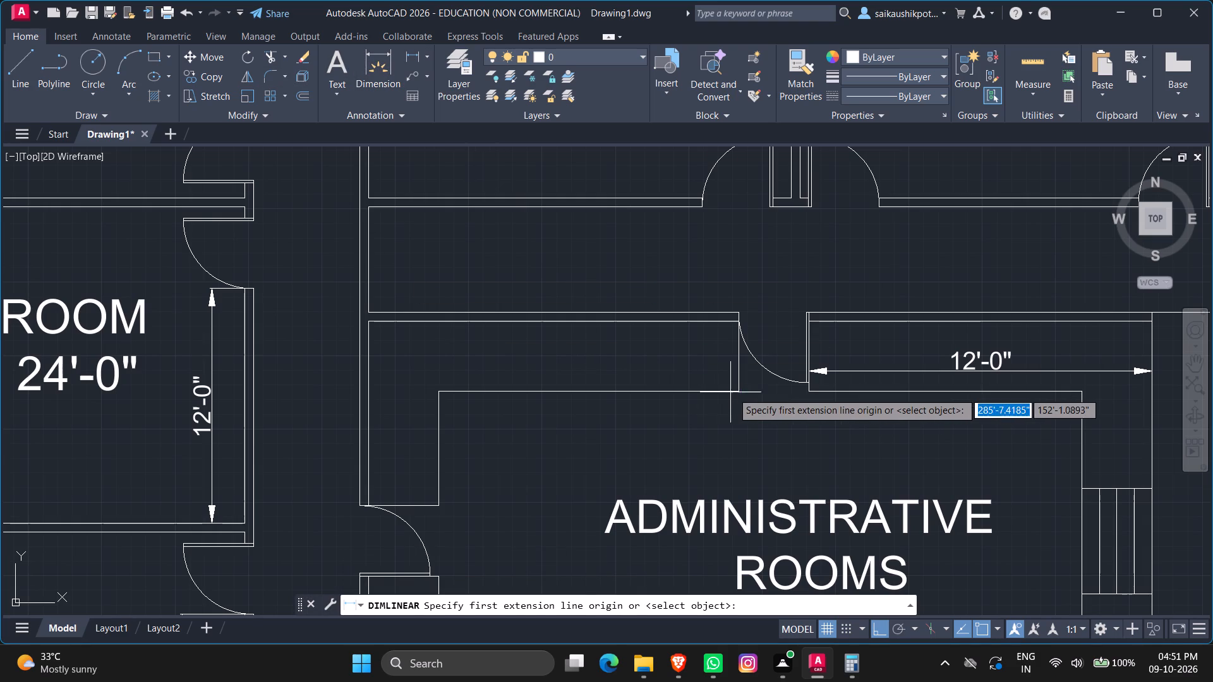
pyautogui.click(739, 392)
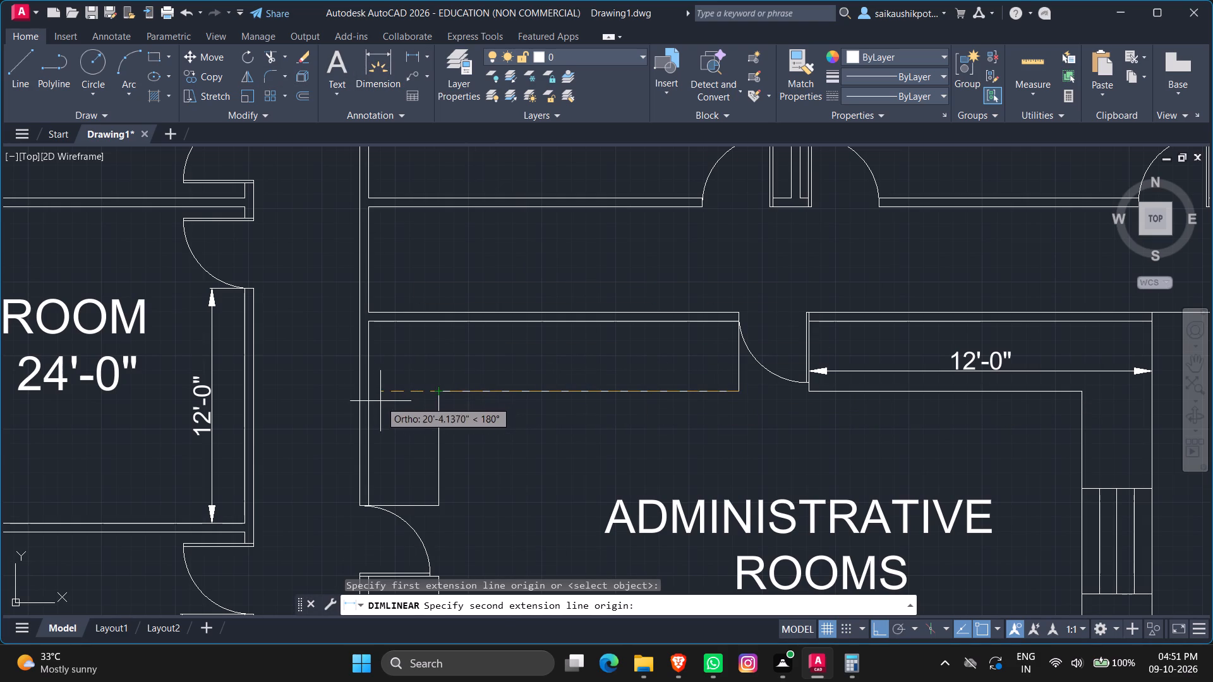
pyautogui.click(367, 389)
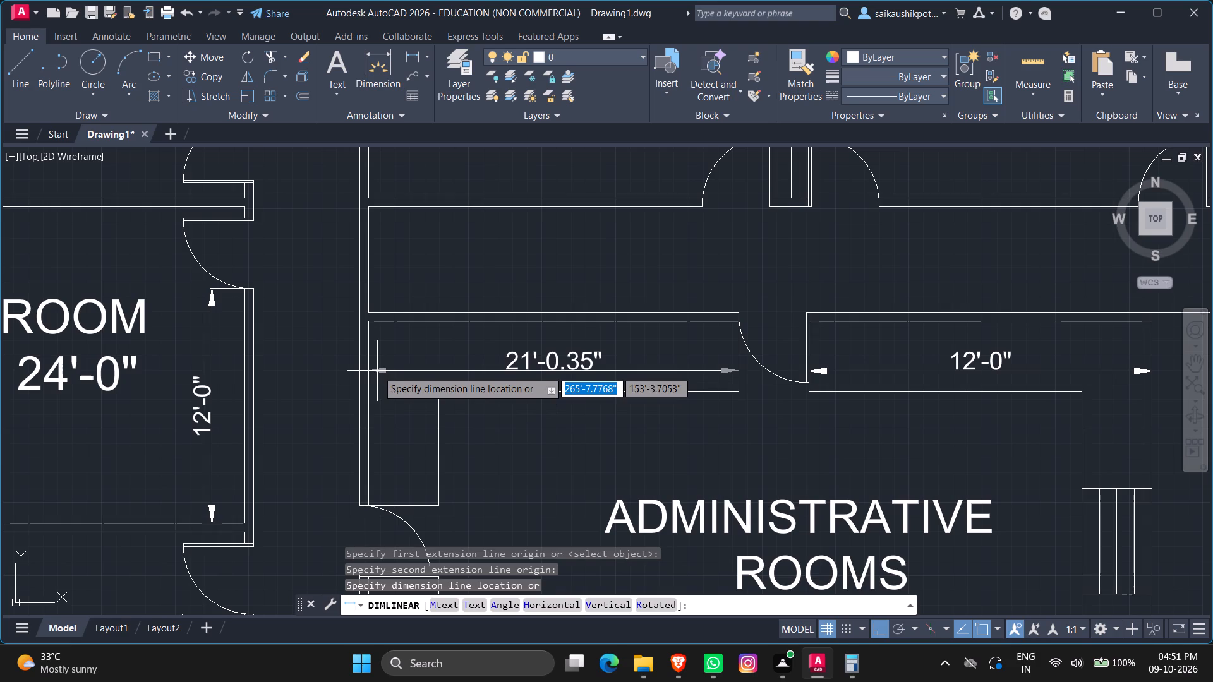
pyautogui.click(378, 371)
pyautogui.press('Escape')
pyautogui.press('Escape')
# Override the text of the dimension west of the Administrative Rooms' north door with 14'-0".
pyautogui.doubleClick(531, 354)
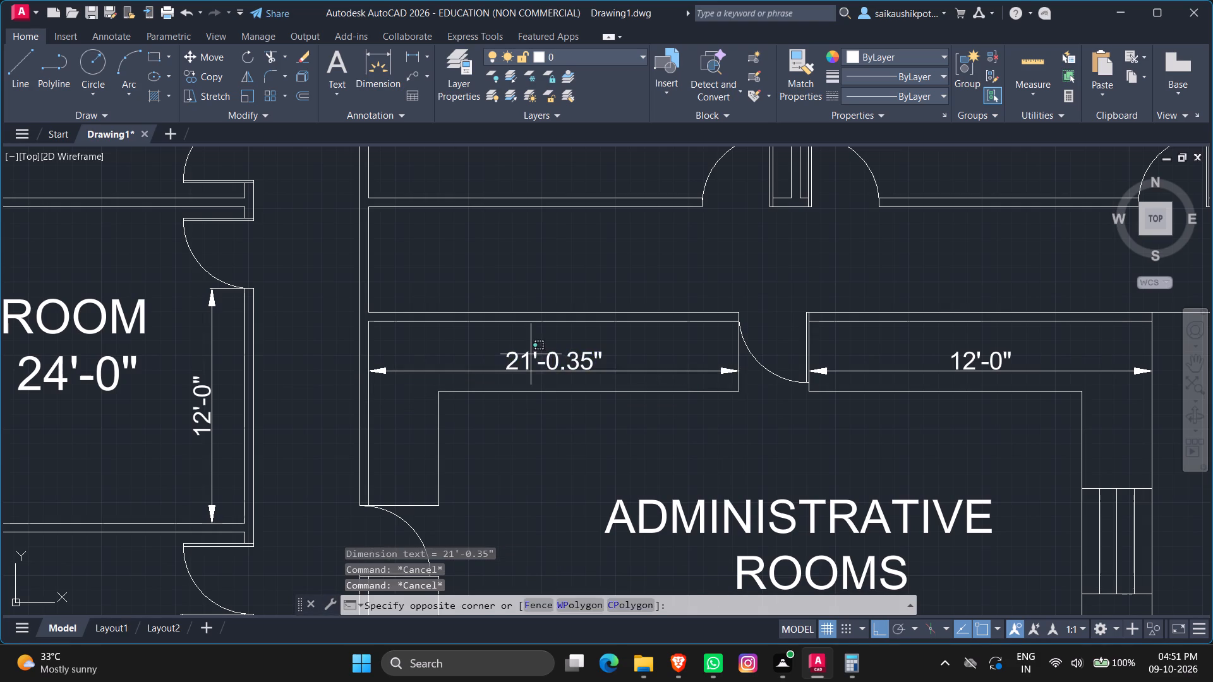
pyautogui.doubleClick(522, 359)
pyautogui.press('End')
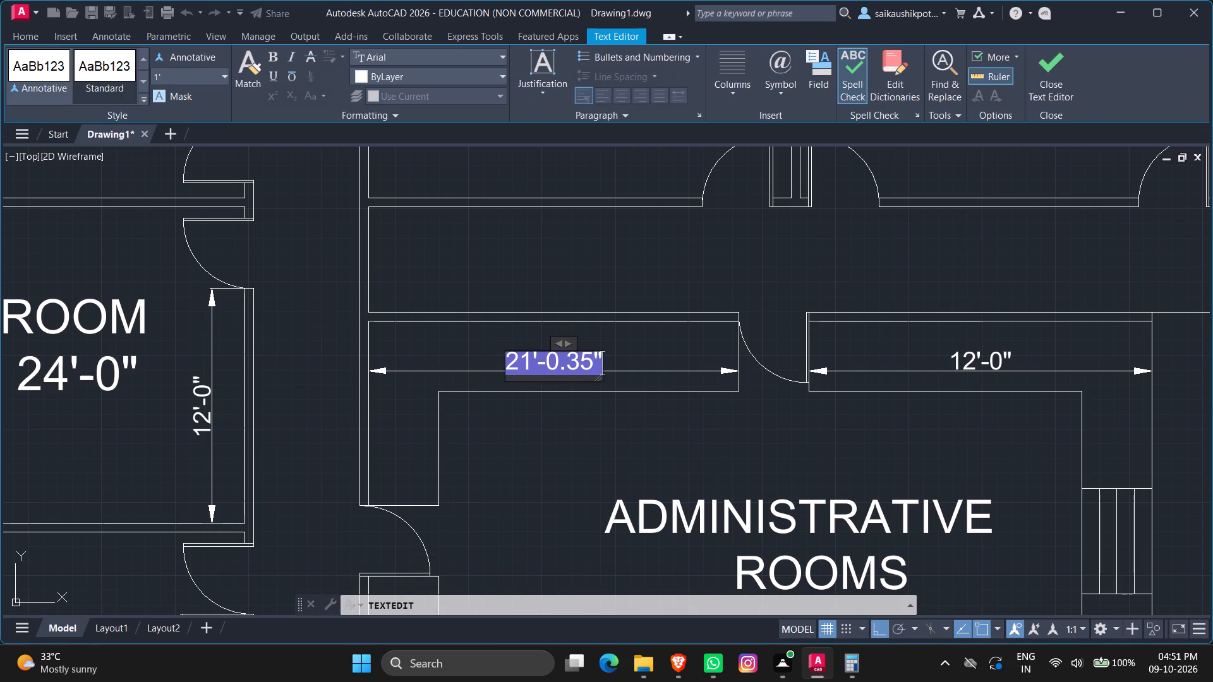
pyautogui.press('BackSpace')
pyautogui.write('14\'-0"')
pyautogui.press('Escape')
pyautogui.press('Return')
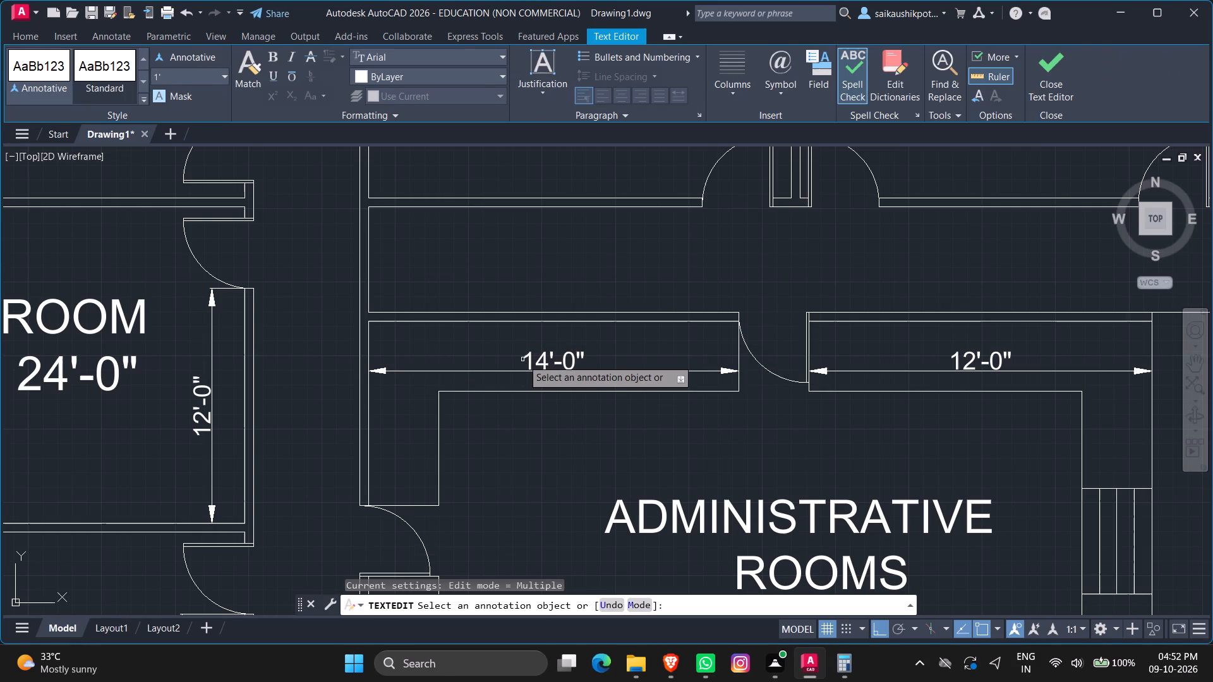
pyautogui.scroll(-2, 588, 372)
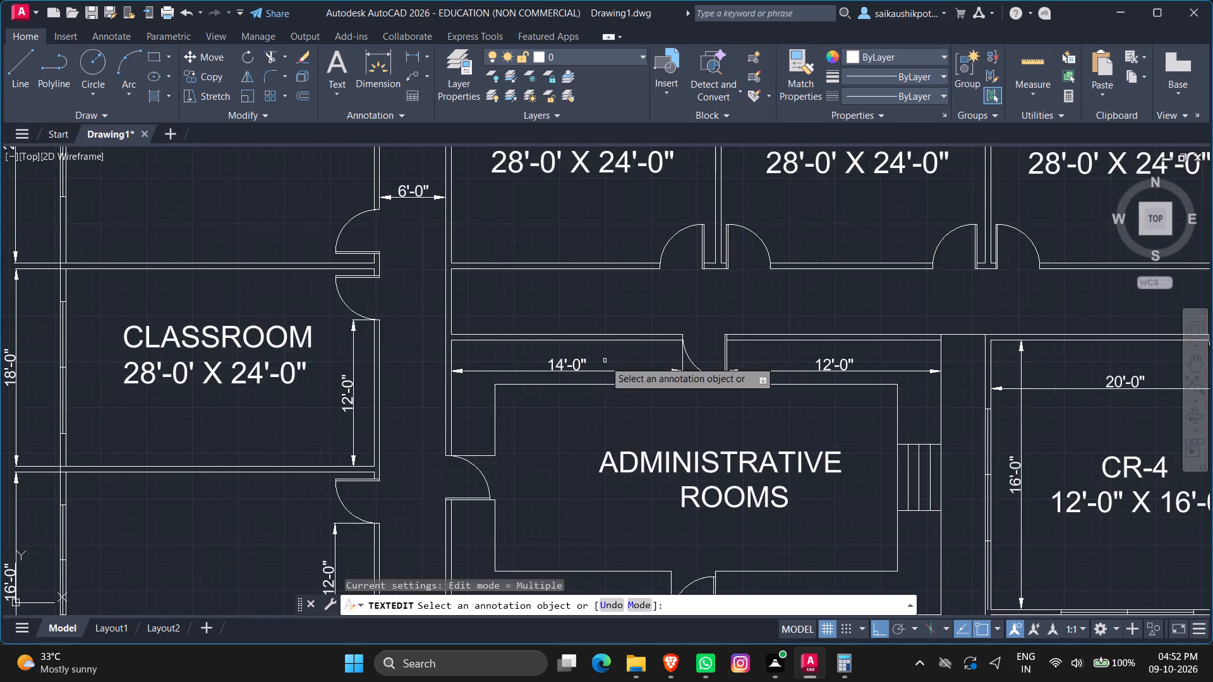
pyautogui.scroll(-2, 605, 361)
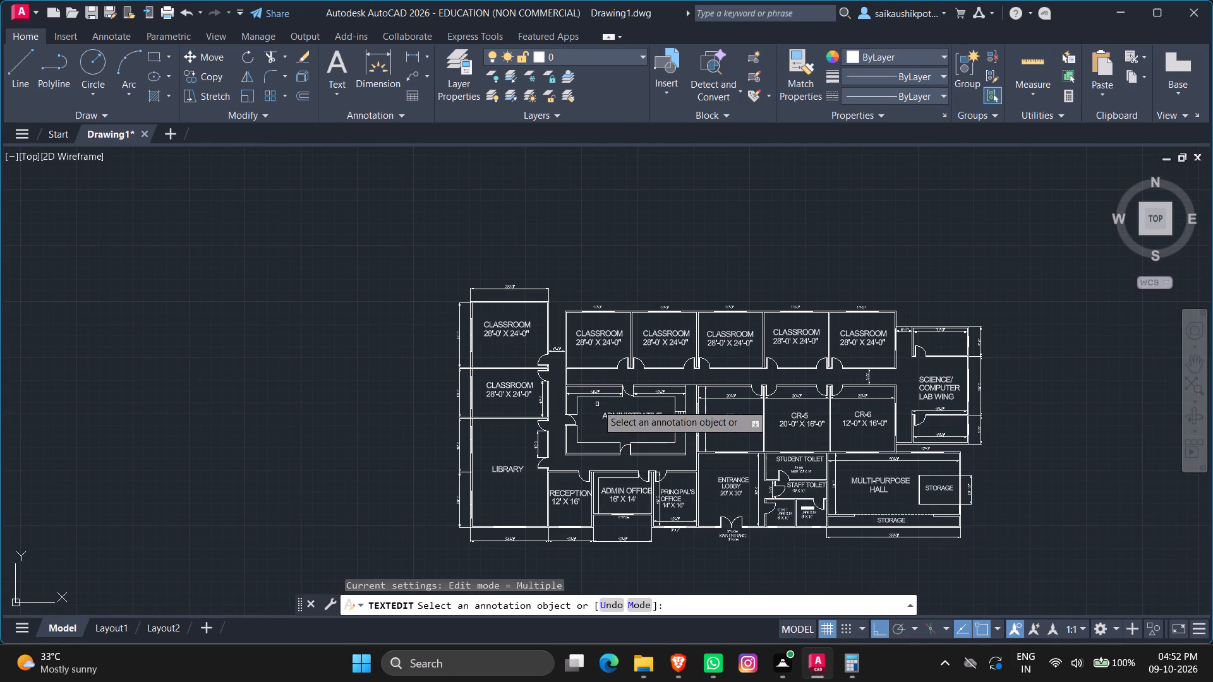
pyautogui.scroll(1, 529, 367)
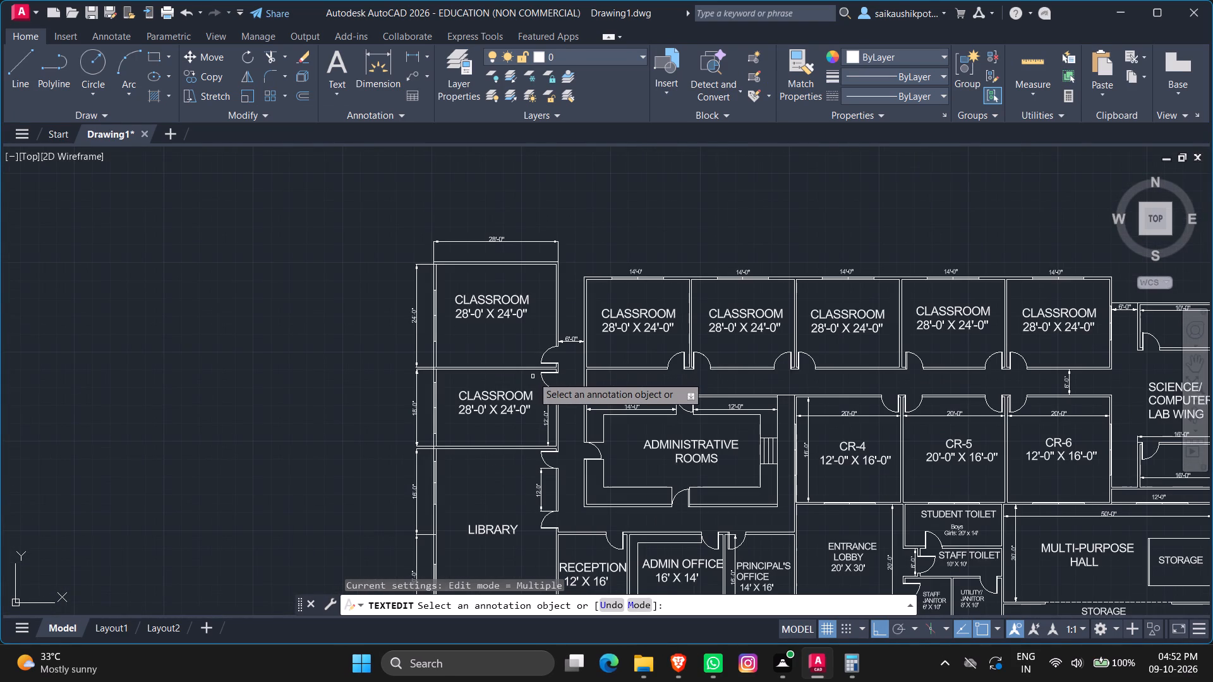
pyautogui.press('Escape')
pyautogui.press('Escape')
# Draw a vertical line across the corridor between the easternmost classroom and CR-6, just east of the 6'-0" corridor dimension.
pyautogui.scroll(-2, 531, 404)
pyautogui.scroll(2, 705, 409)
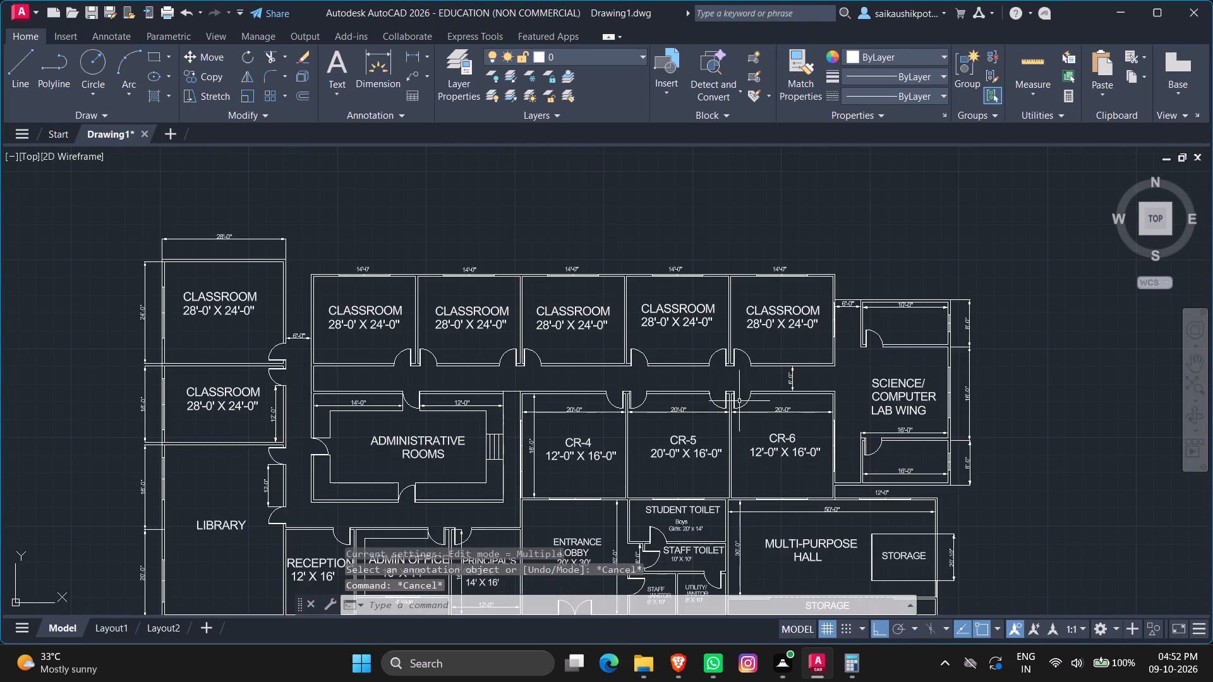
pyautogui.scroll(-1, 788, 388)
pyautogui.scroll(4, 797, 386)
pyautogui.scroll(-1, 811, 383)
pyautogui.press('Escape')
pyautogui.press('Escape')
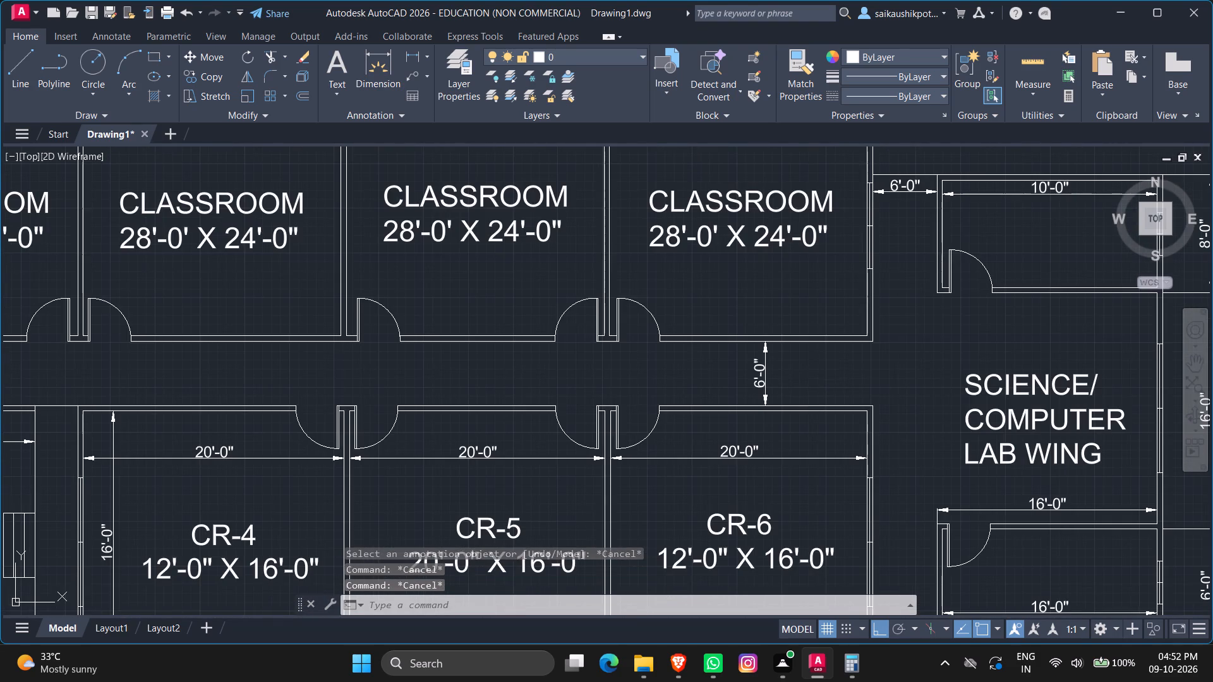
pyautogui.press('l')
pyautogui.press('Return')
pyautogui.scroll(-1, 854, 381)
pyautogui.scroll(3, 867, 390)
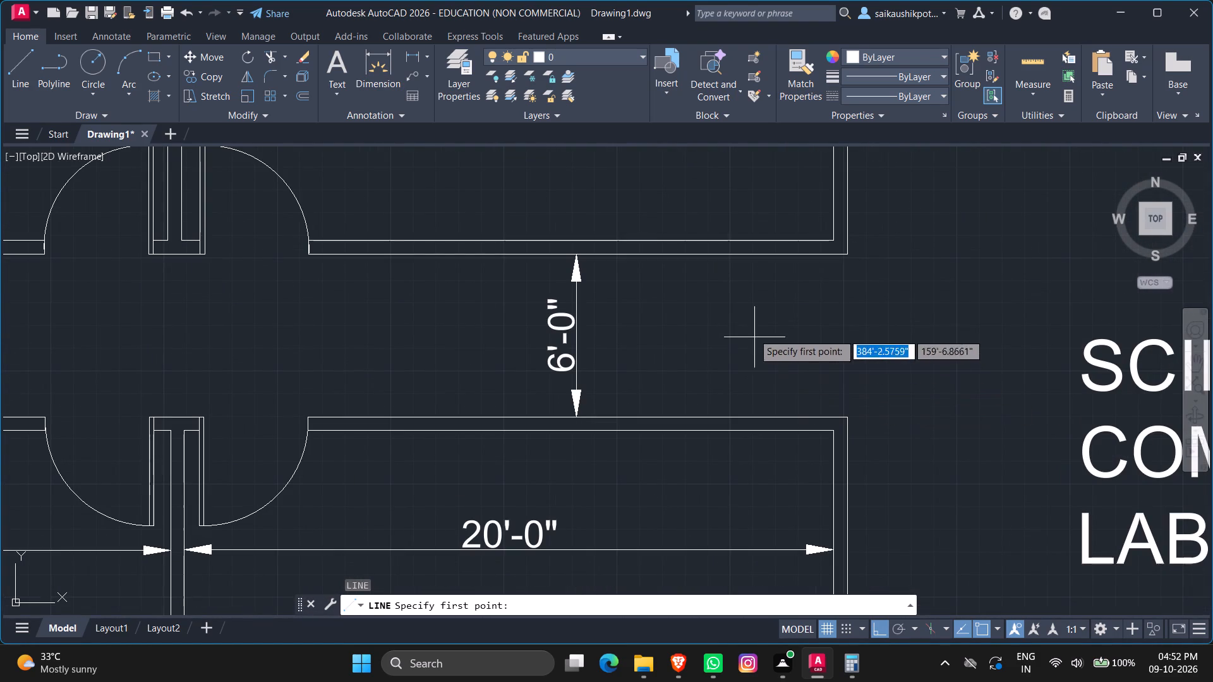
pyautogui.click(708, 253)
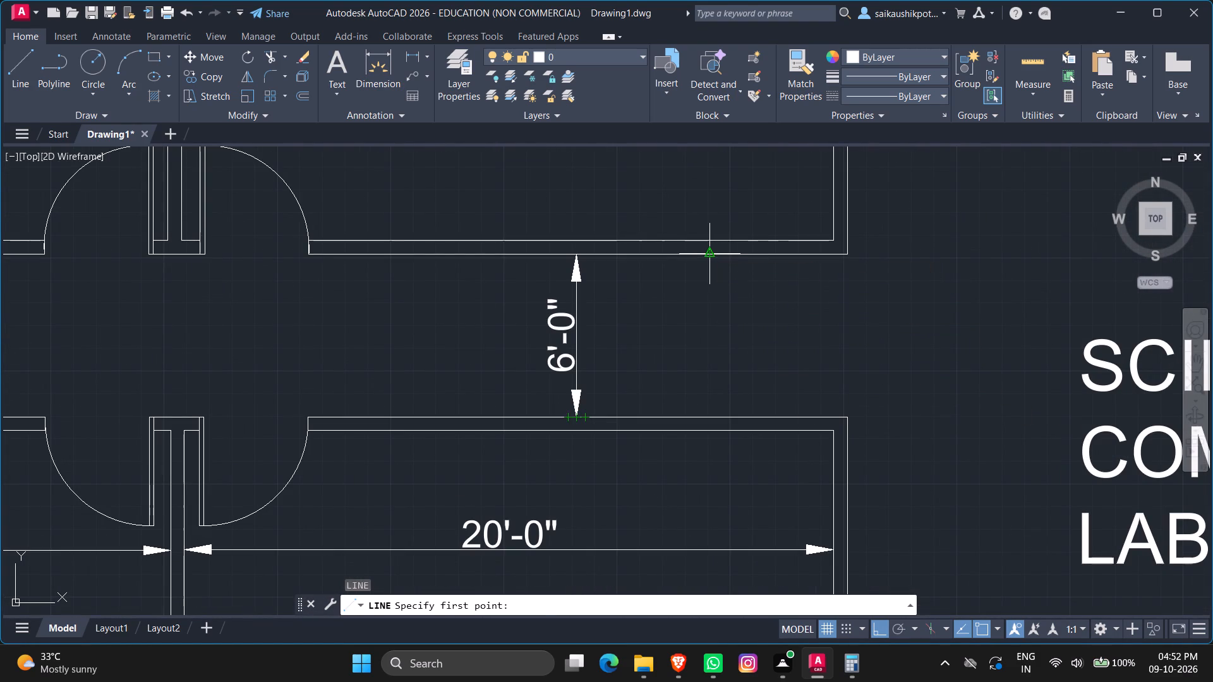
pyautogui.click(712, 416)
pyautogui.press('Escape')
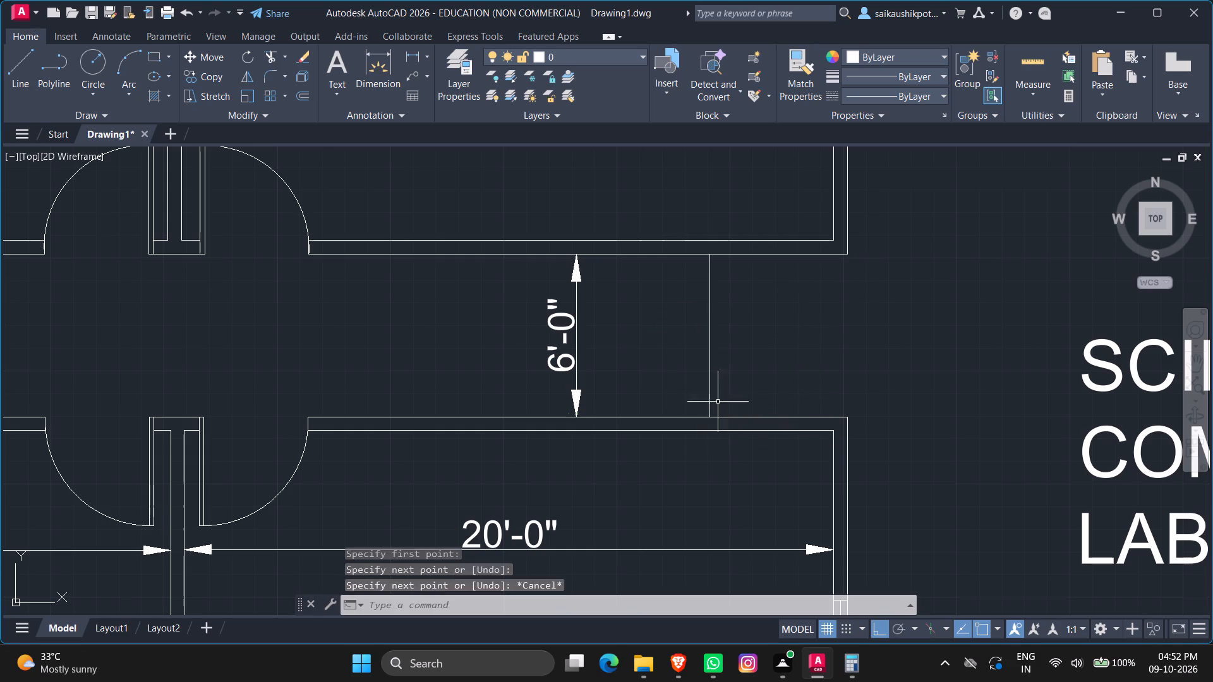
pyautogui.press('Escape')
pyautogui.press('Escape')
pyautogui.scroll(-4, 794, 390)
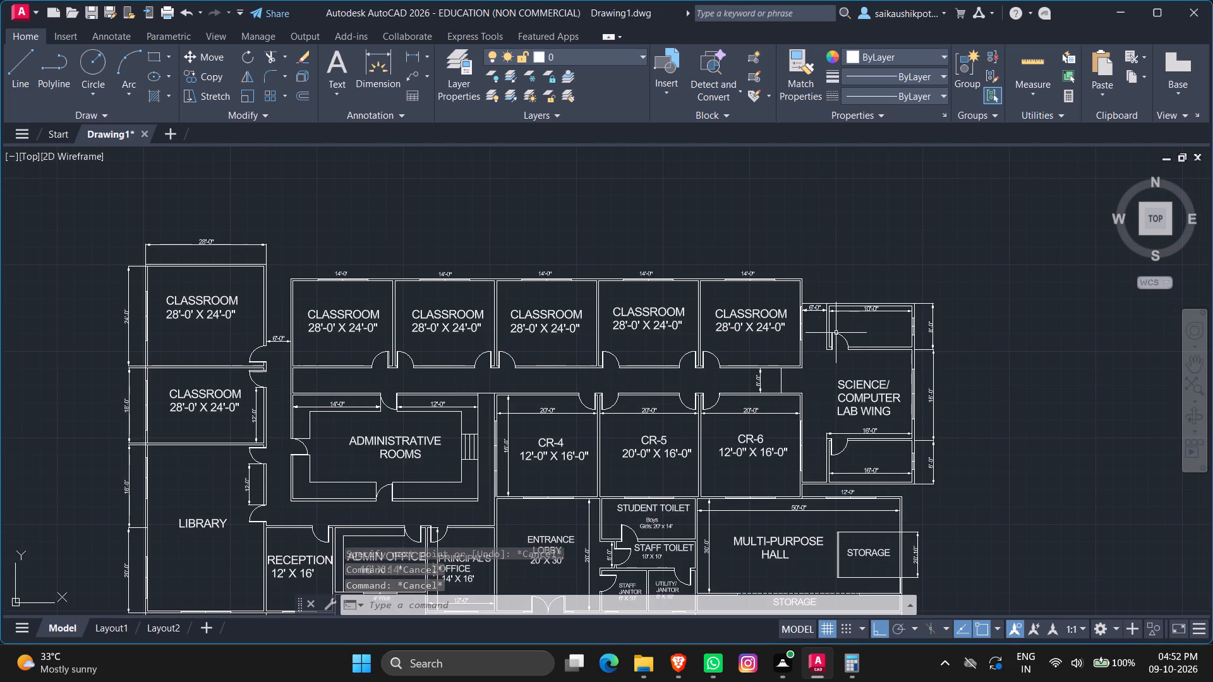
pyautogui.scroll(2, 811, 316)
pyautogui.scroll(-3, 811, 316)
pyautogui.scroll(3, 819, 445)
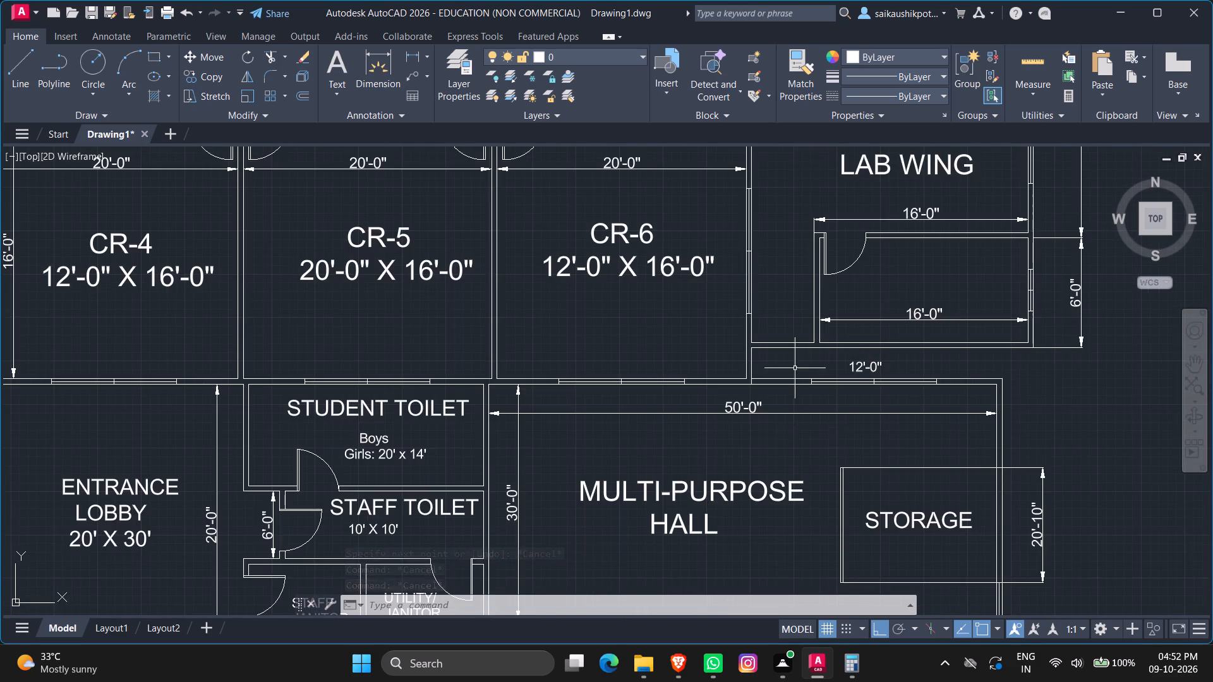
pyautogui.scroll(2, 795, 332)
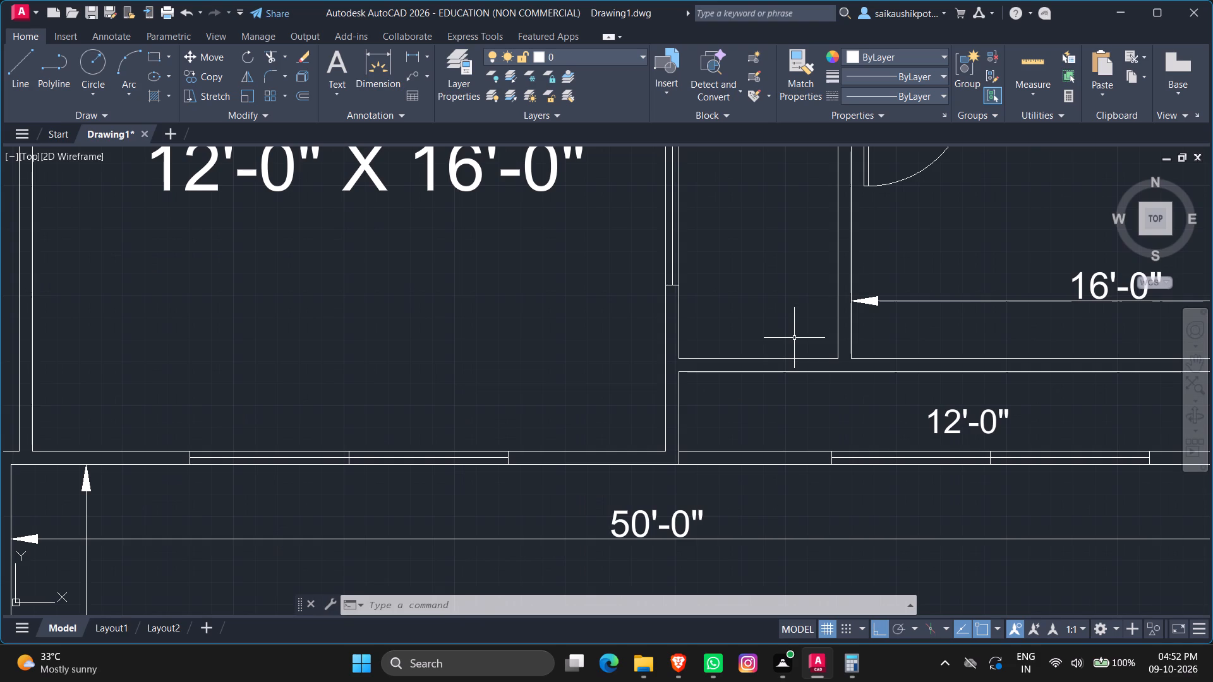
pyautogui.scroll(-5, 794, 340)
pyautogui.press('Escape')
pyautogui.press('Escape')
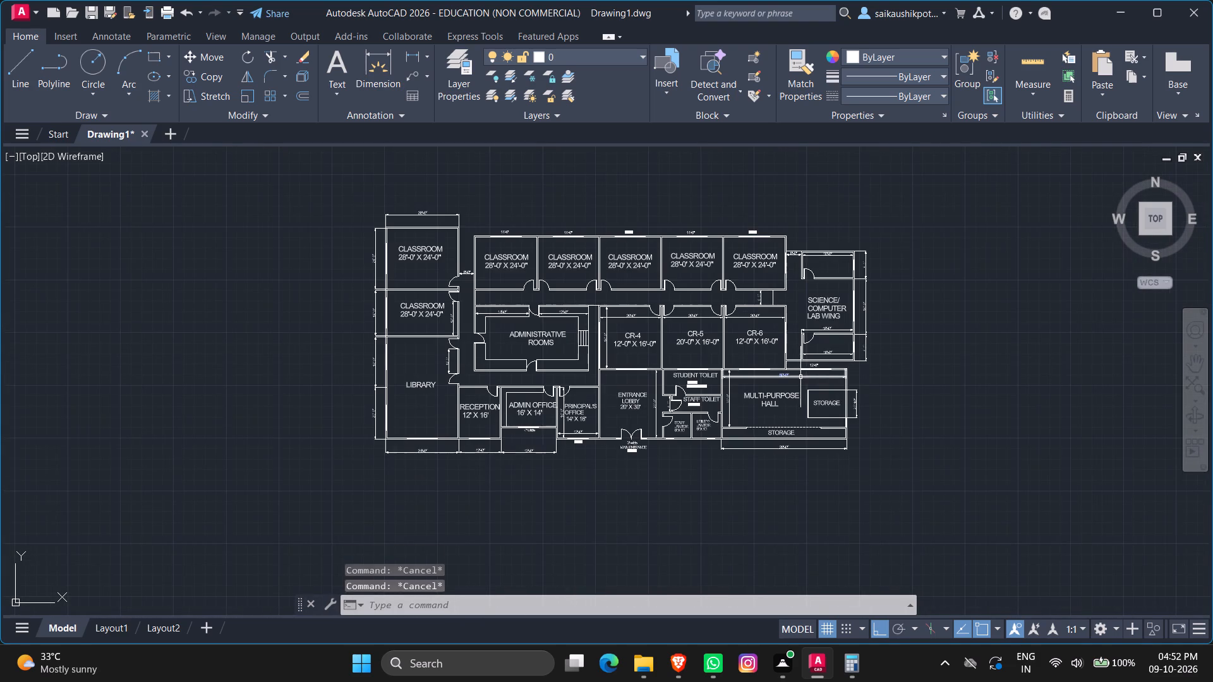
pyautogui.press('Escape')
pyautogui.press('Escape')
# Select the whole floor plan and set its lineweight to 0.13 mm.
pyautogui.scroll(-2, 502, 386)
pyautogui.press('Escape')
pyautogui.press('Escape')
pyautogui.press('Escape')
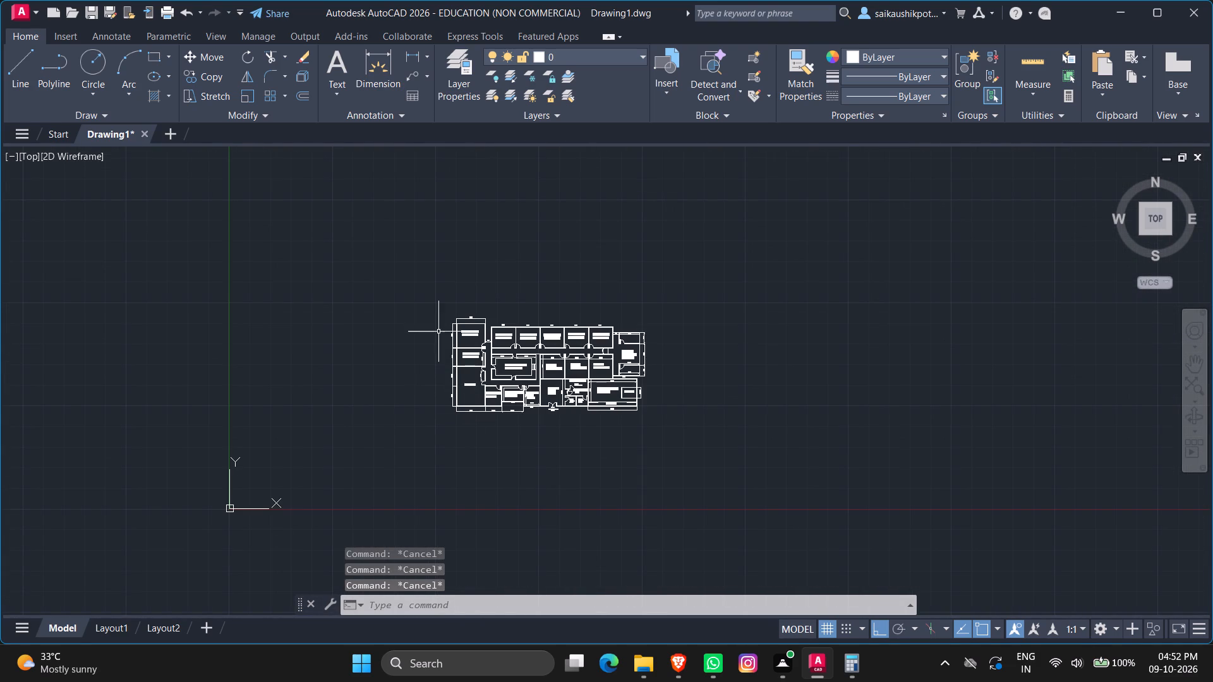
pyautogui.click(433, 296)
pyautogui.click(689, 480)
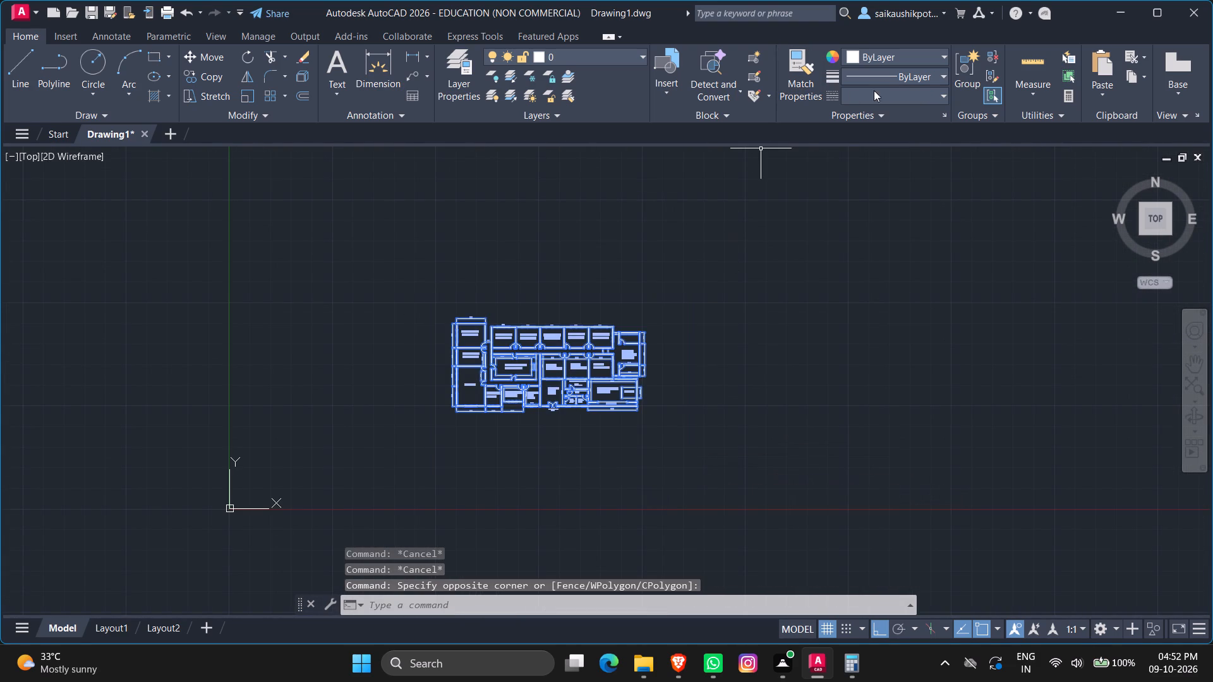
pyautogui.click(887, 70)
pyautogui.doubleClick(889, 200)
# Set the lineweight of the whole floor plan to 0.09 mm and clear the selection.
pyautogui.click(872, 79)
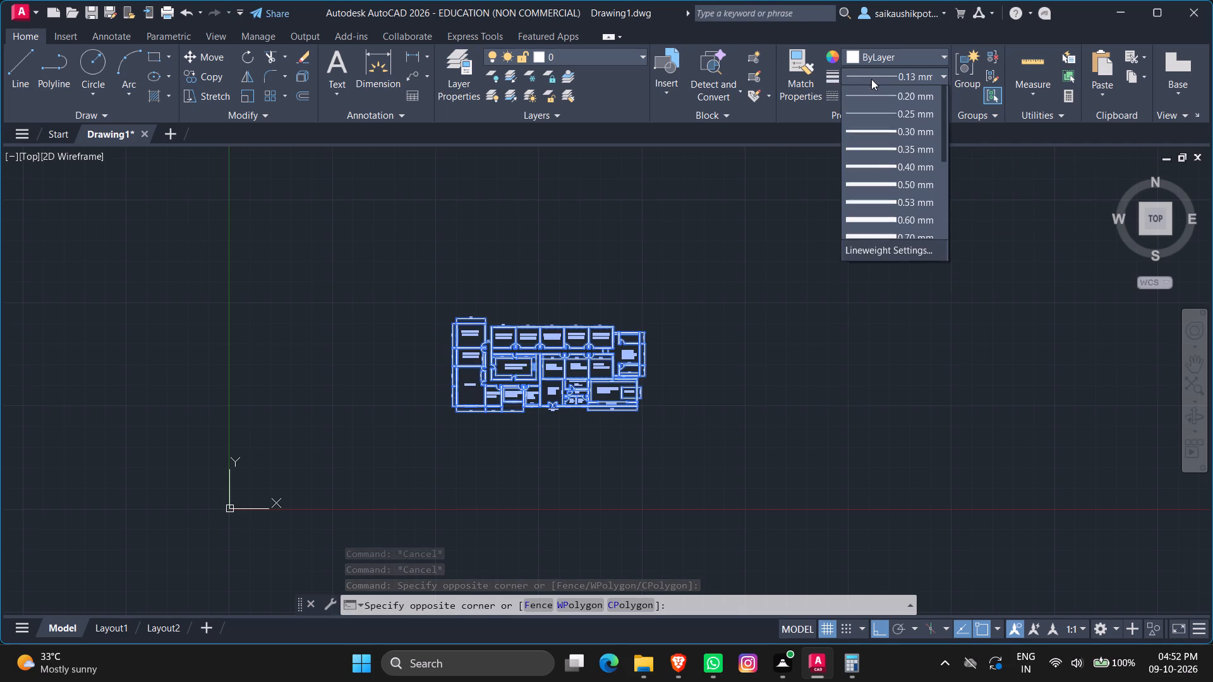
pyautogui.scroll(5, 887, 171)
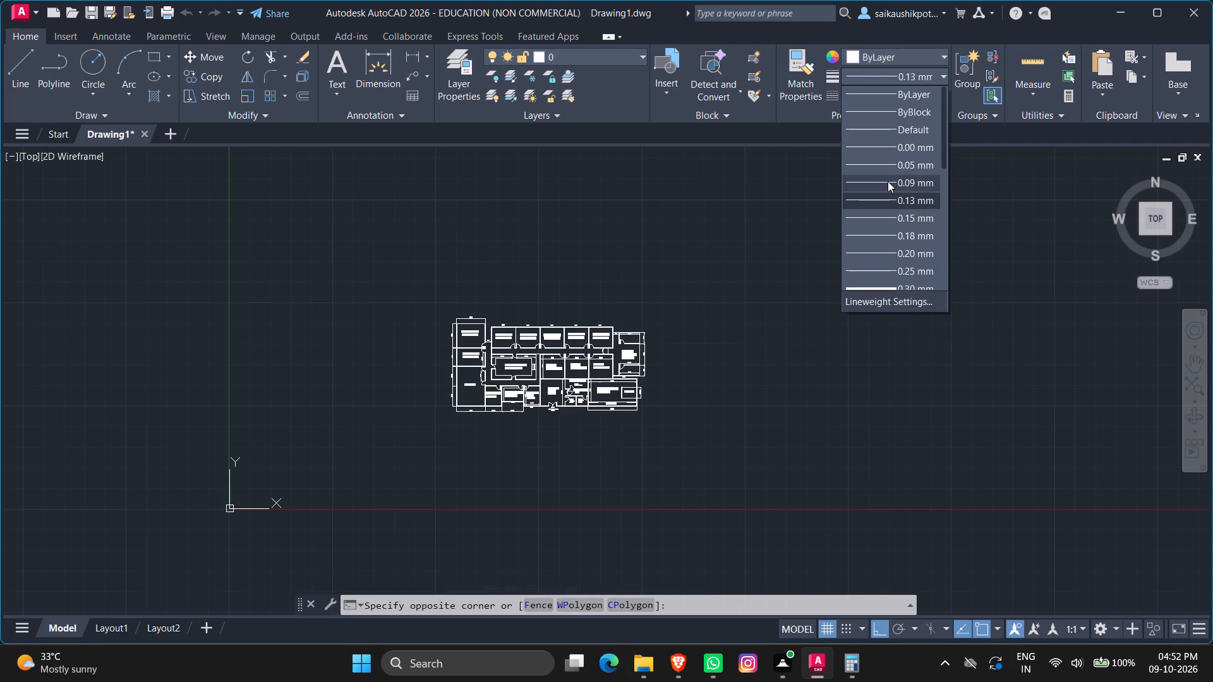
pyautogui.click(888, 181)
pyautogui.press('Escape')
pyautogui.press('Escape')
pyautogui.press('Escape')
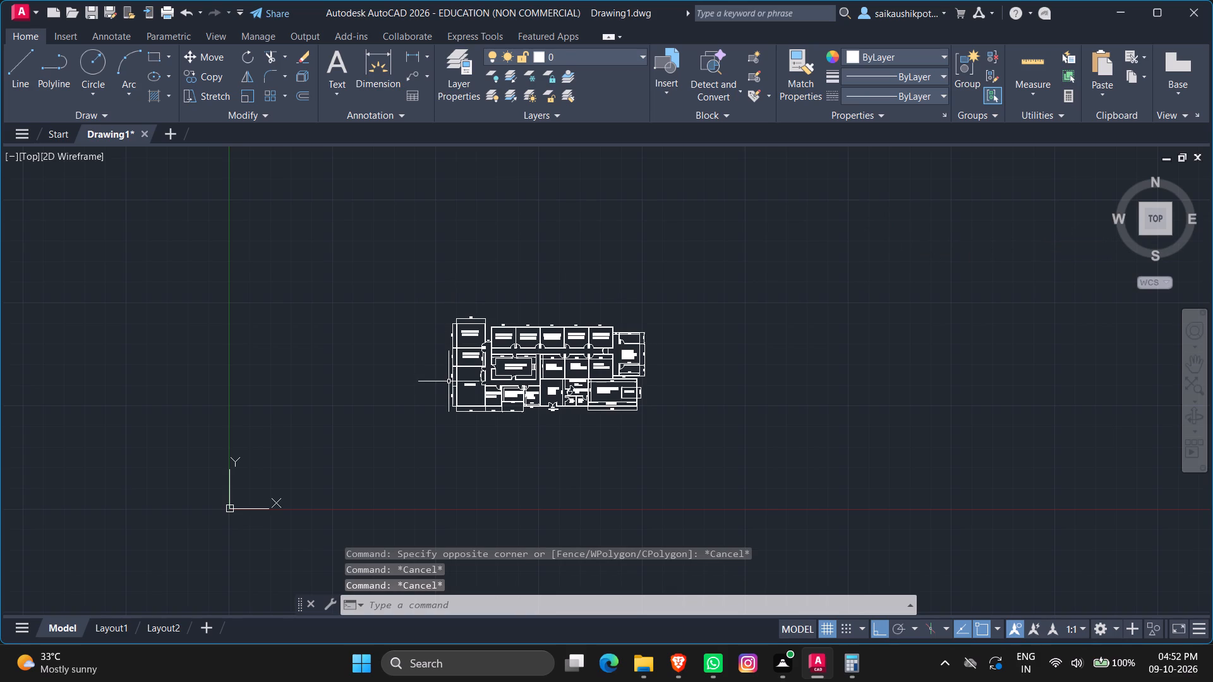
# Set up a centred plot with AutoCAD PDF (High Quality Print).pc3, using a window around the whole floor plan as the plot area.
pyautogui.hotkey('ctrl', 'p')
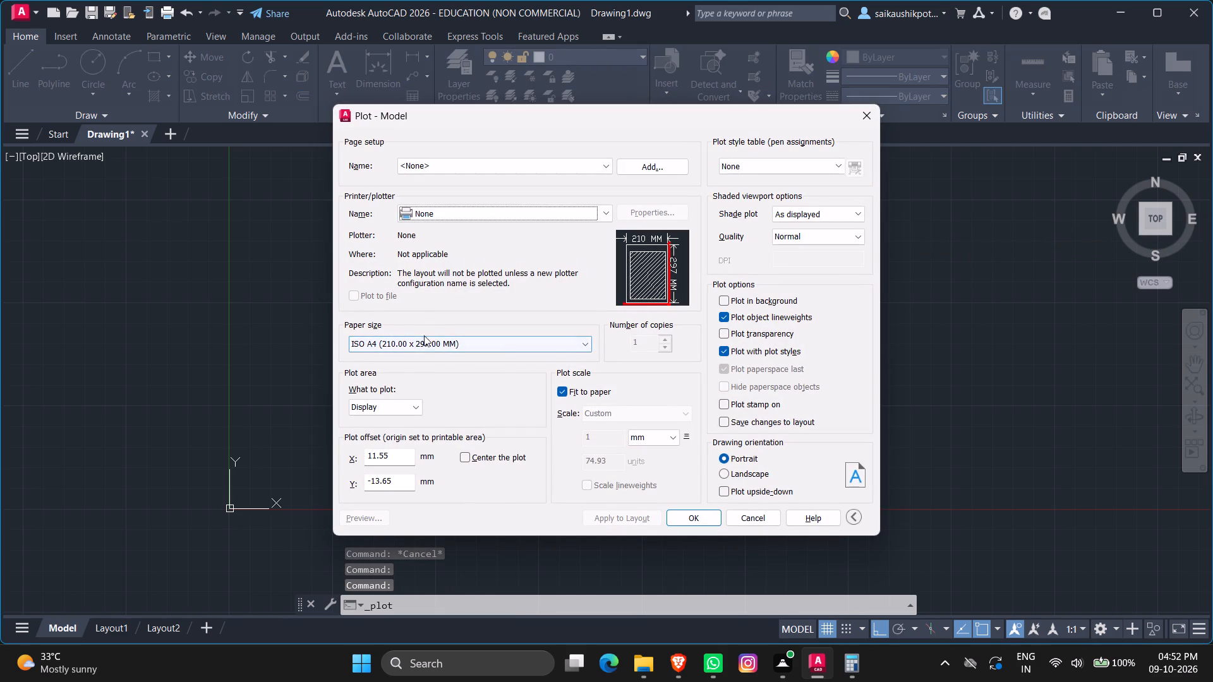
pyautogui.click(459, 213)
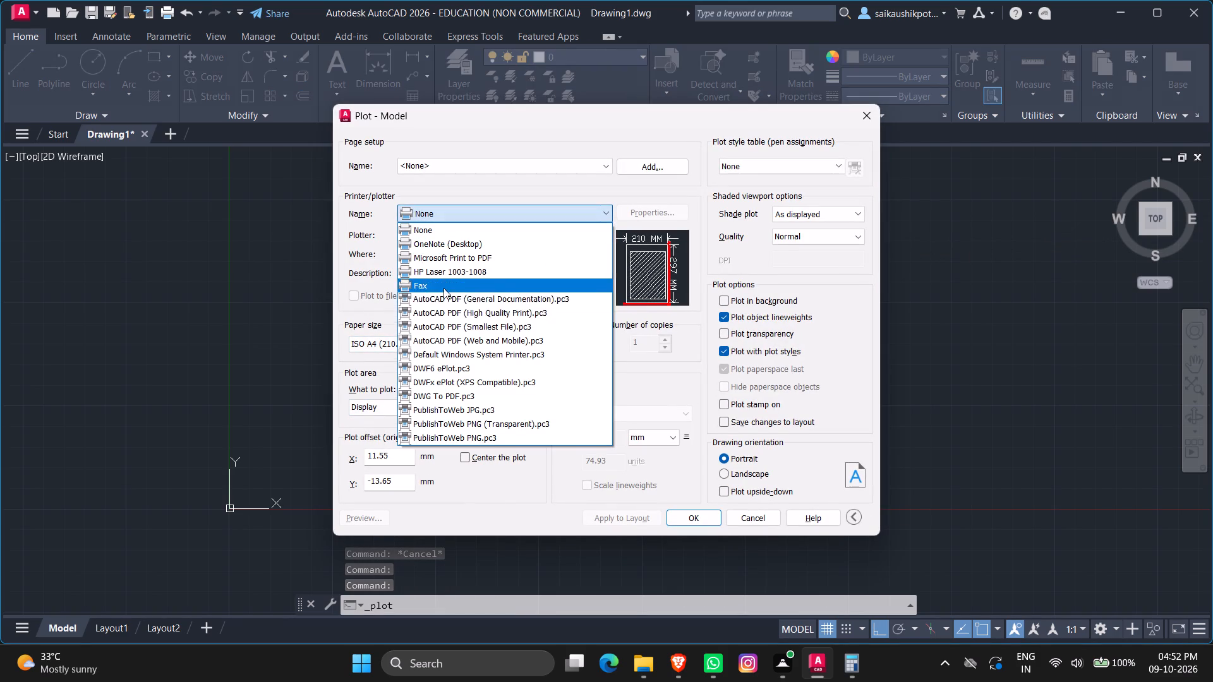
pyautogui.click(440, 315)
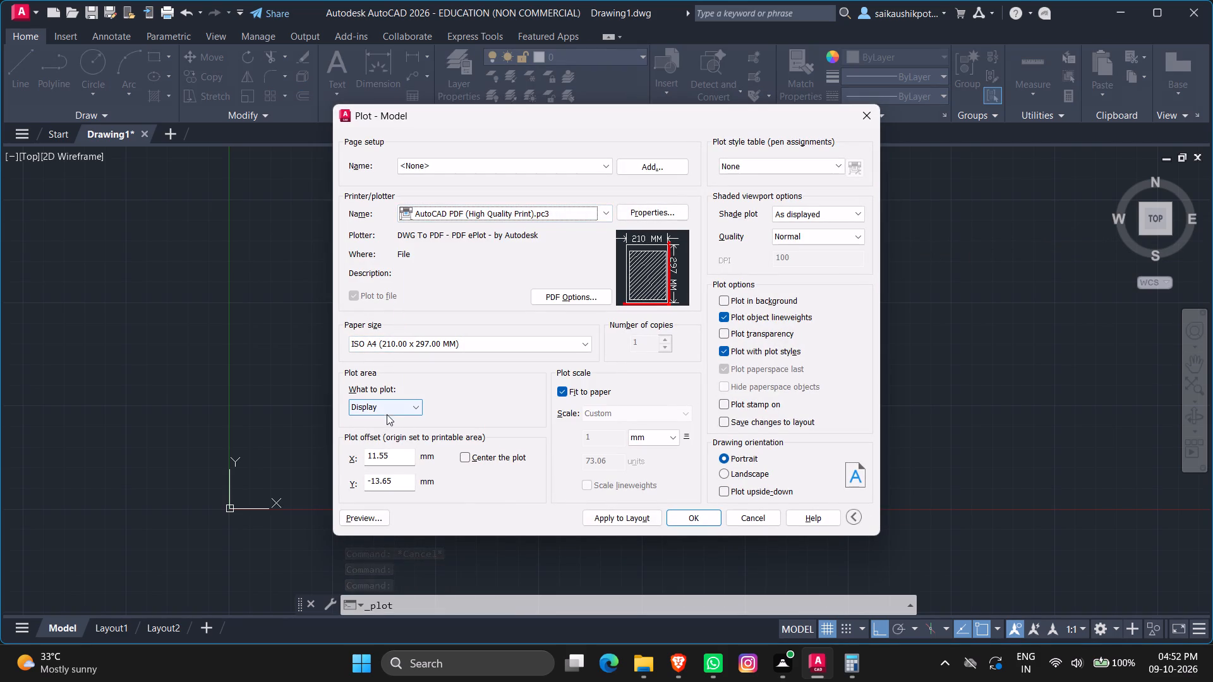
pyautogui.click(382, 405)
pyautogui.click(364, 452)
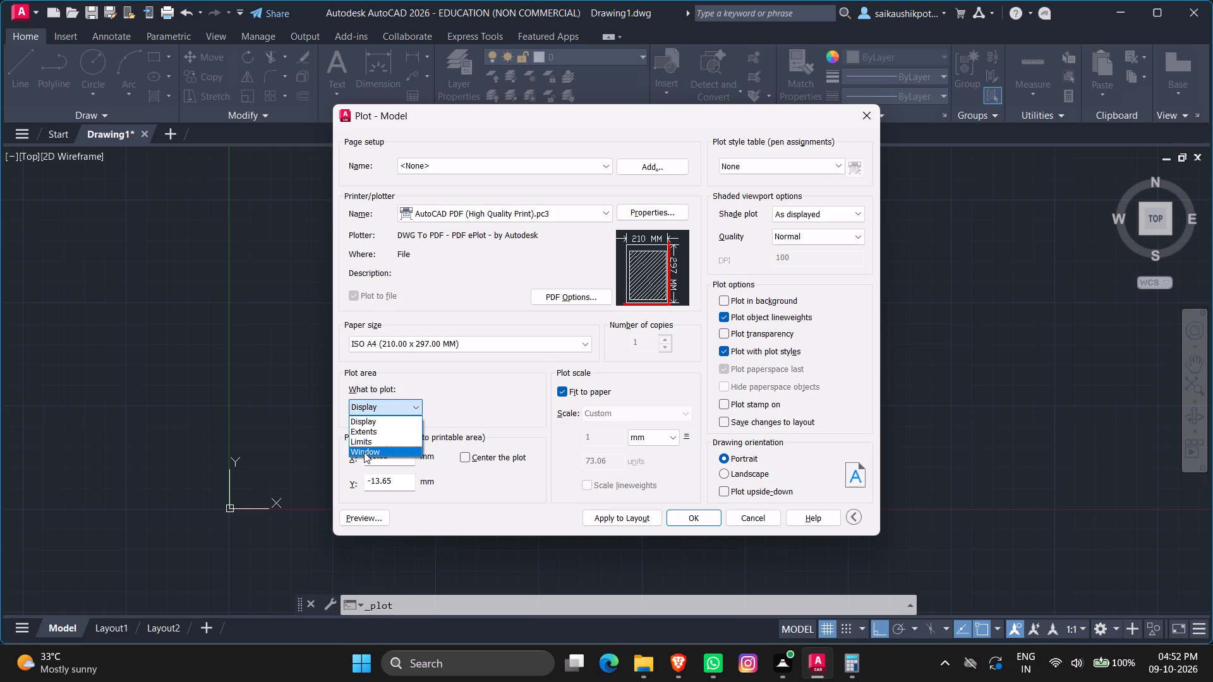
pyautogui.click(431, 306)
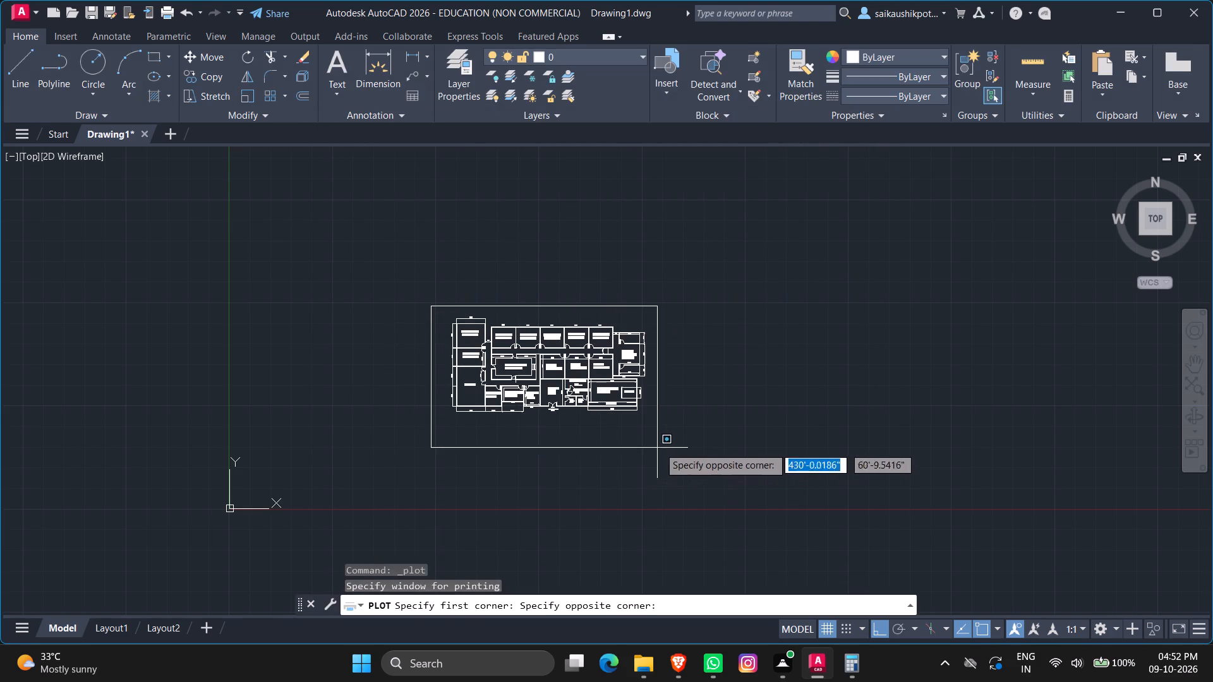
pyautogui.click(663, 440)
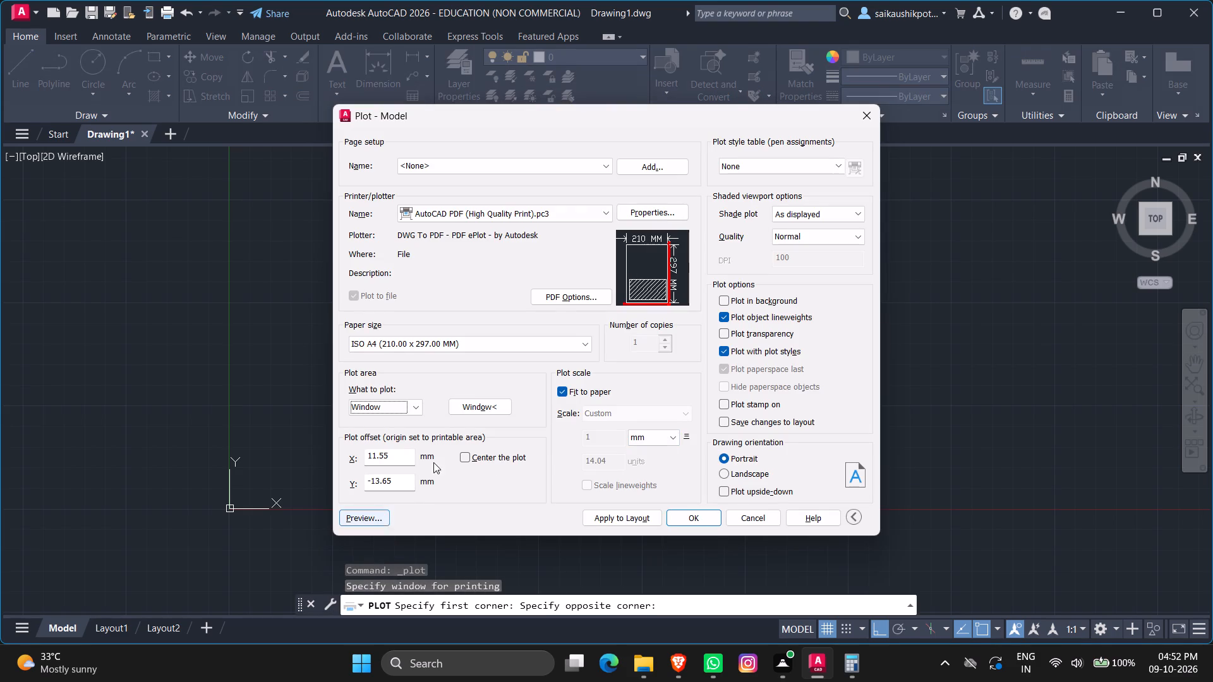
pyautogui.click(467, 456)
# Preview the plot, examine the linework and labels around the classrooms, library and offices, and close the plot setup without plotting.
pyautogui.click(368, 517)
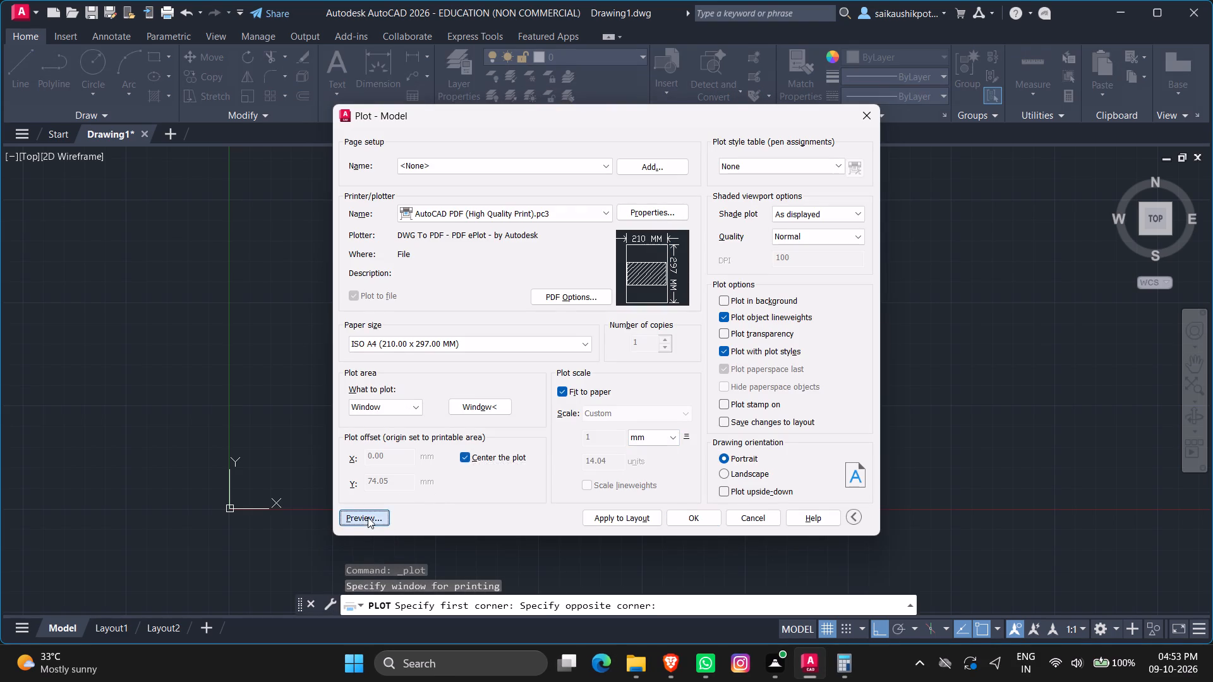
pyautogui.scroll(4, 508, 307)
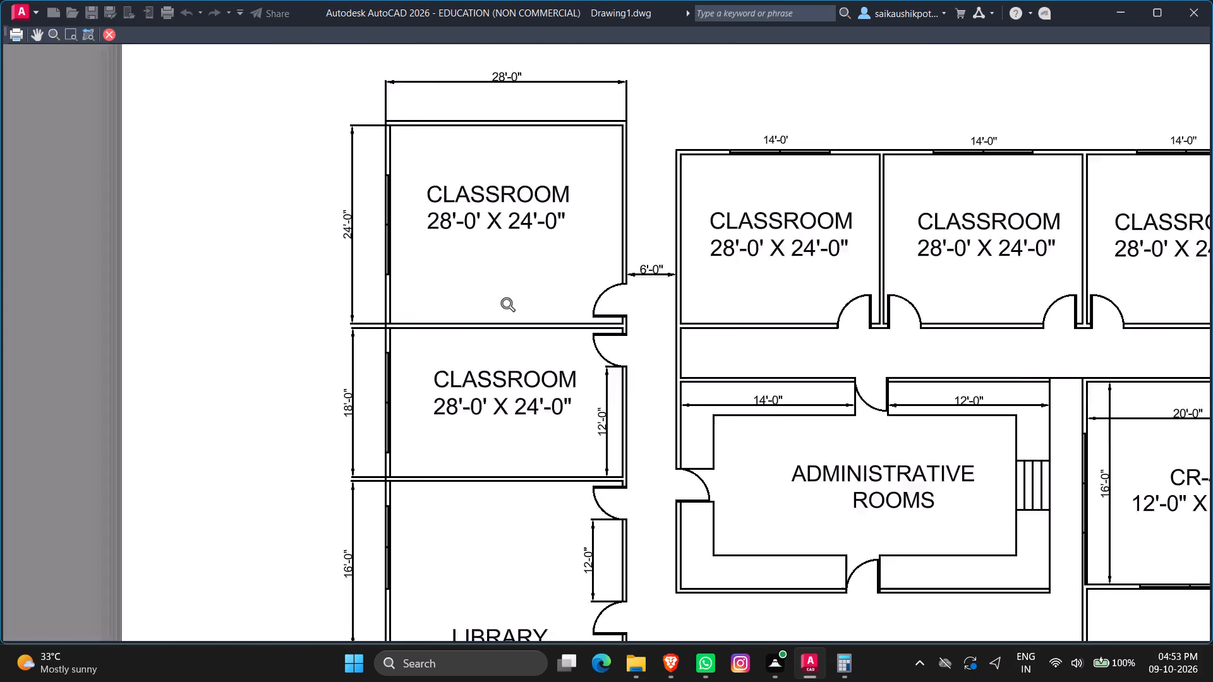
pyautogui.scroll(6, 510, 306)
pyautogui.scroll(-3, 521, 304)
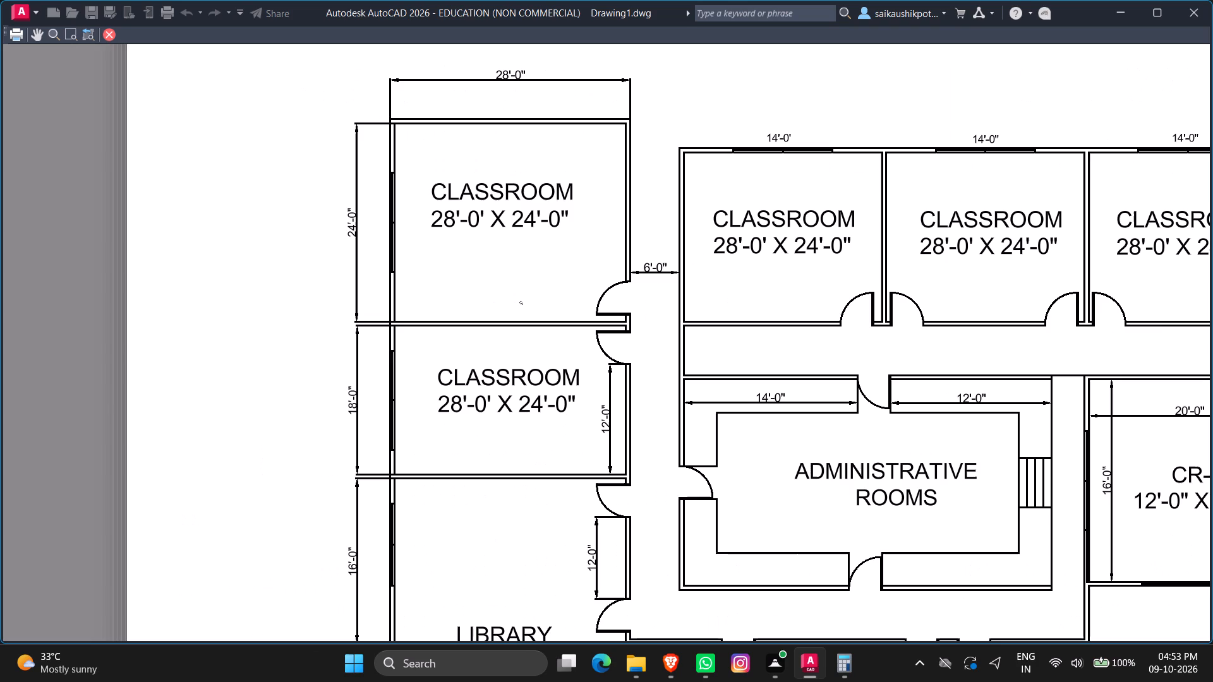
pyautogui.scroll(5, 729, 277)
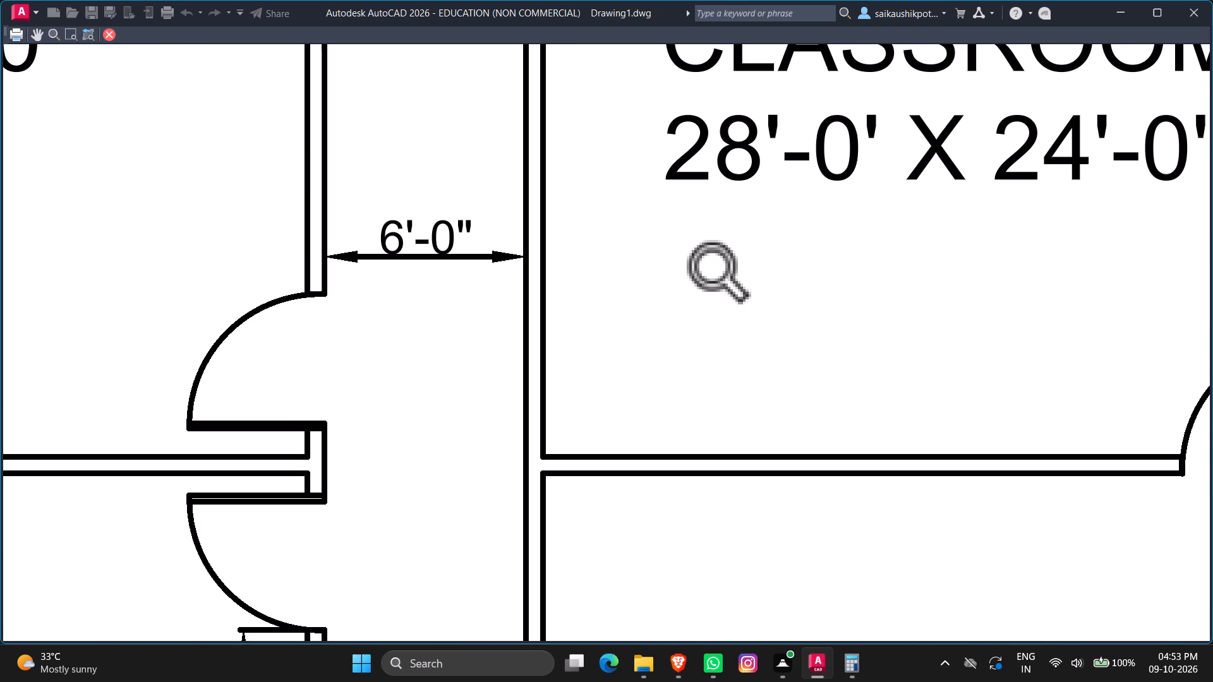
pyautogui.scroll(-5, 729, 277)
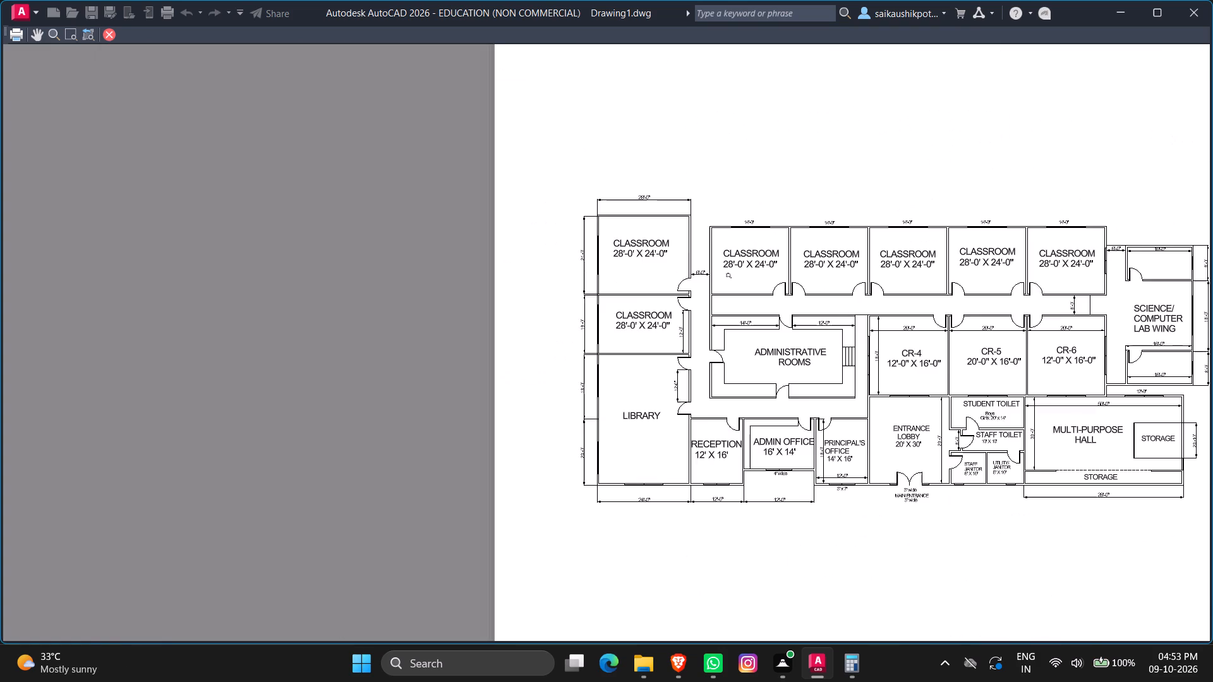
pyautogui.scroll(-2, 729, 277)
pyautogui.scroll(3, 725, 310)
pyautogui.scroll(-3, 792, 337)
pyautogui.scroll(4, 789, 382)
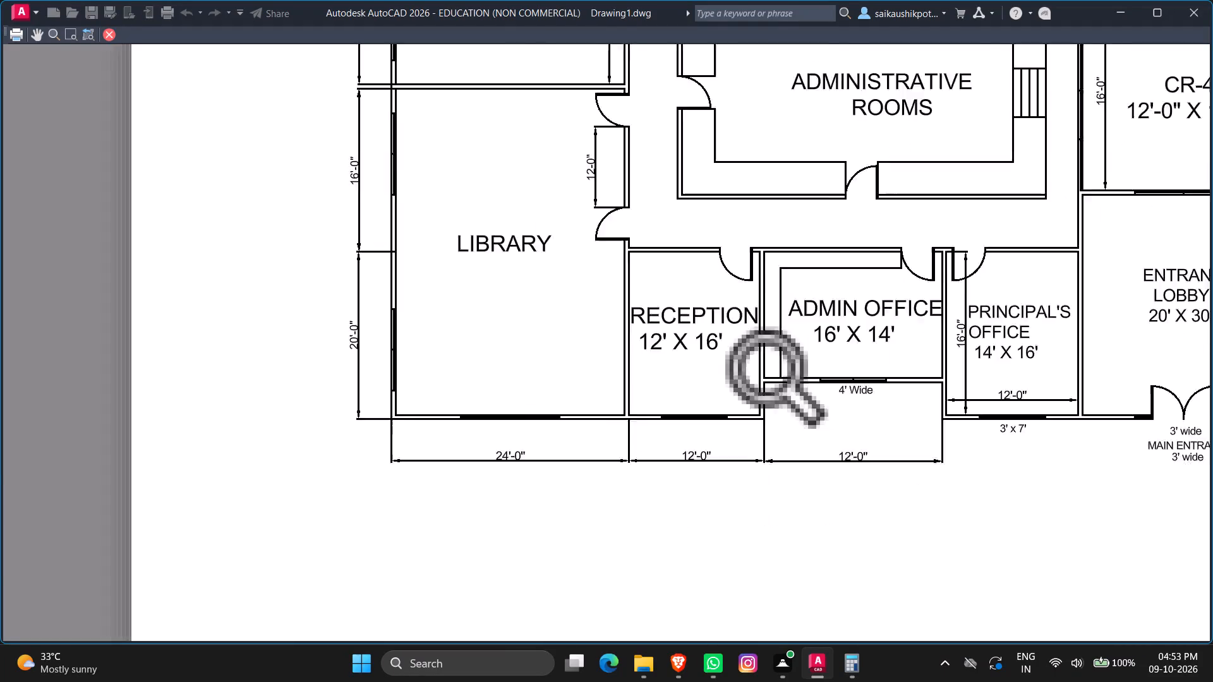
pyautogui.scroll(3, 789, 382)
pyautogui.scroll(-3, 756, 393)
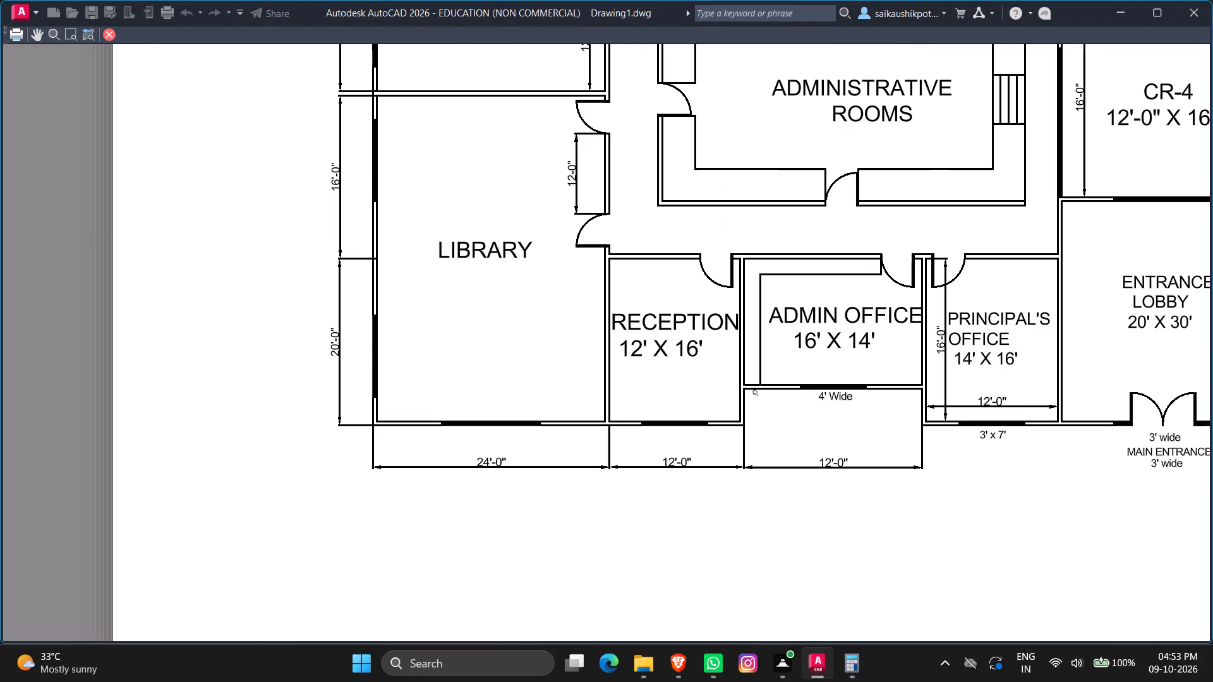
pyautogui.scroll(5, 756, 393)
pyautogui.press('Escape')
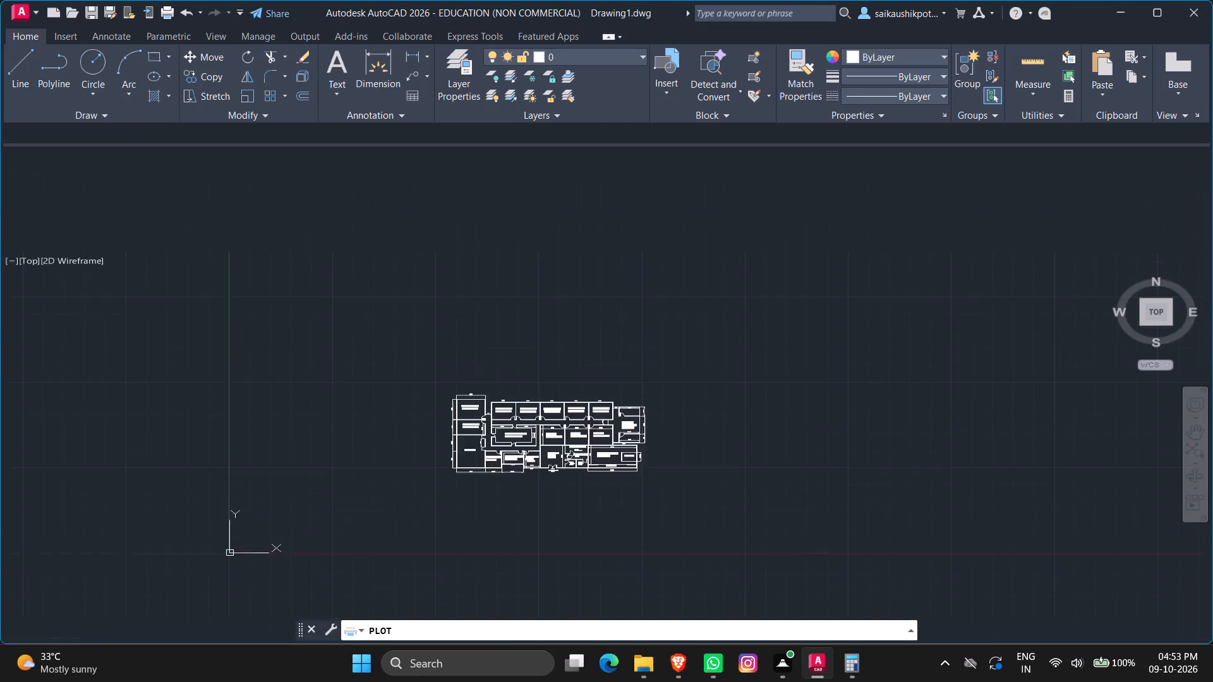
pyautogui.scroll(-3, 756, 393)
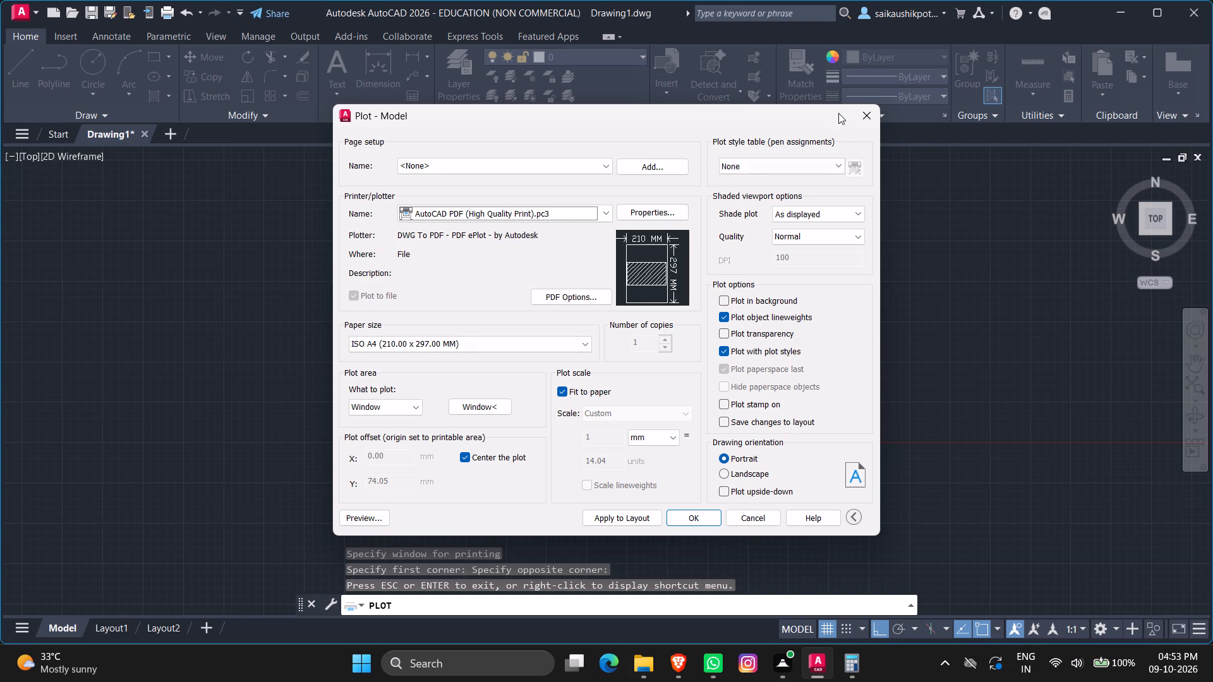
pyautogui.click(863, 122)
pyautogui.press('Escape')
pyautogui.press('Escape')
pyautogui.press('Escape')
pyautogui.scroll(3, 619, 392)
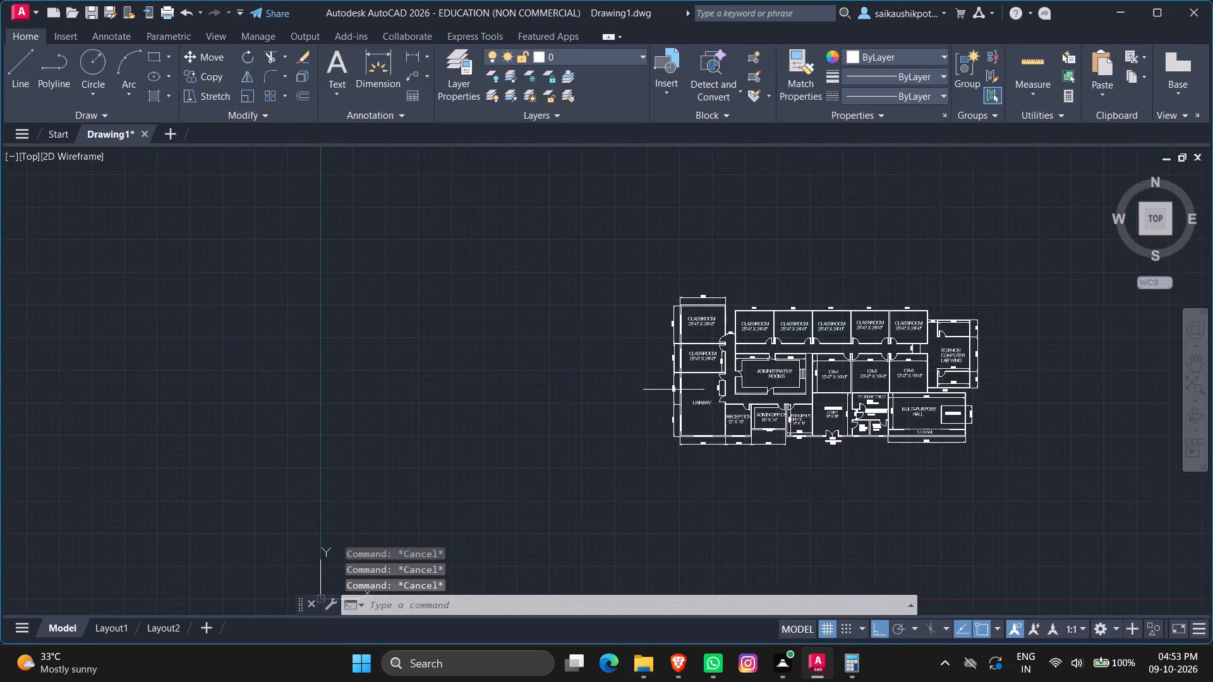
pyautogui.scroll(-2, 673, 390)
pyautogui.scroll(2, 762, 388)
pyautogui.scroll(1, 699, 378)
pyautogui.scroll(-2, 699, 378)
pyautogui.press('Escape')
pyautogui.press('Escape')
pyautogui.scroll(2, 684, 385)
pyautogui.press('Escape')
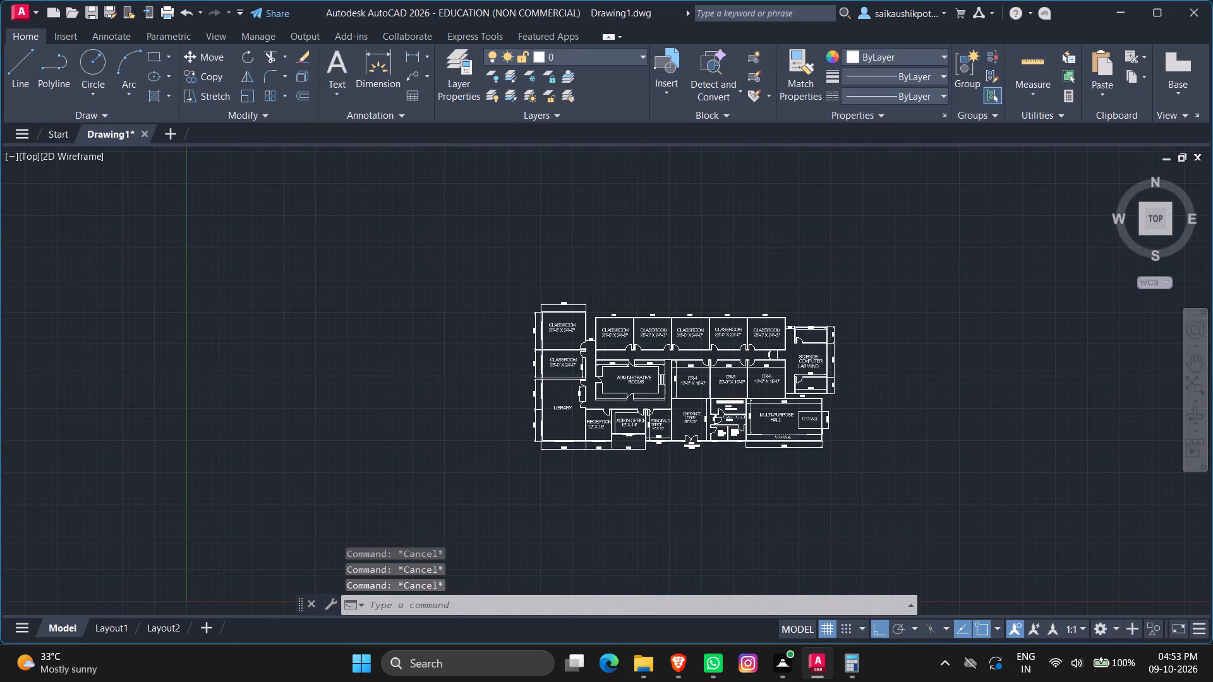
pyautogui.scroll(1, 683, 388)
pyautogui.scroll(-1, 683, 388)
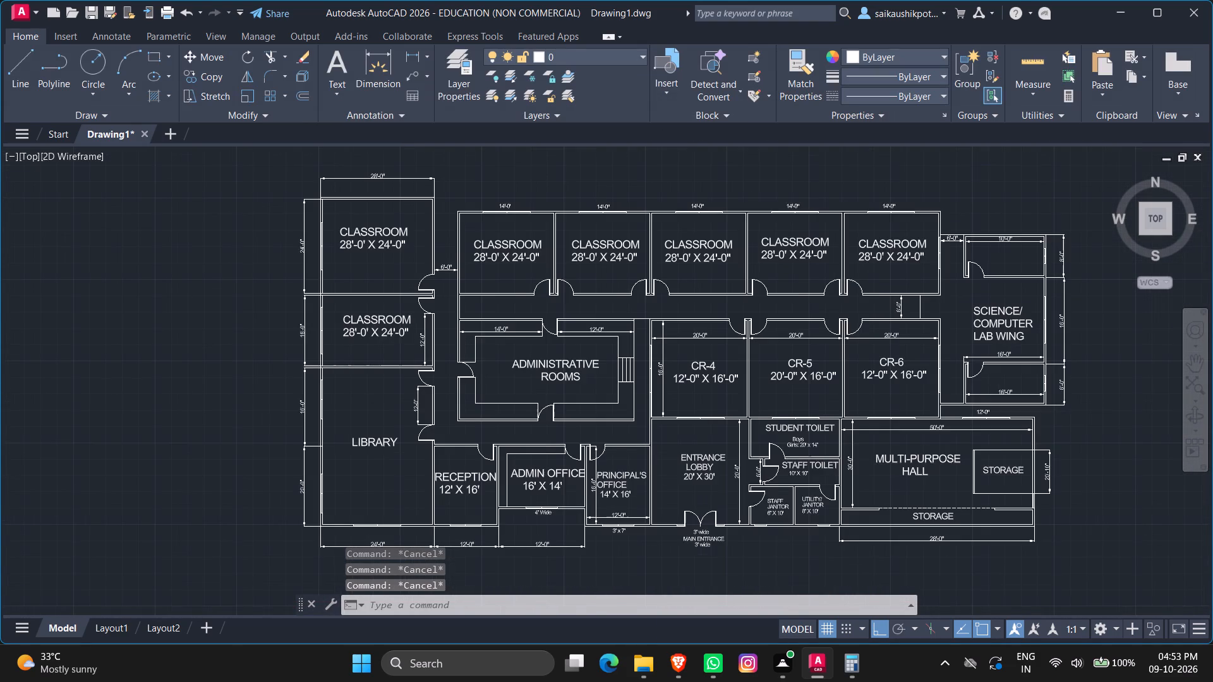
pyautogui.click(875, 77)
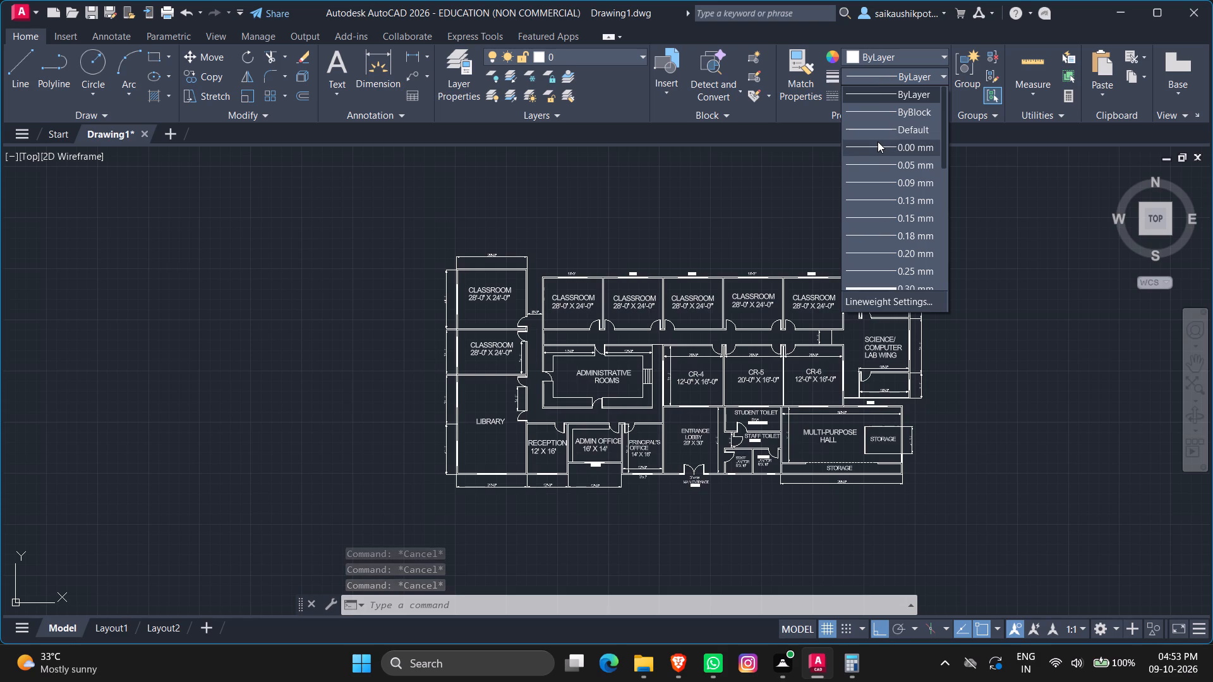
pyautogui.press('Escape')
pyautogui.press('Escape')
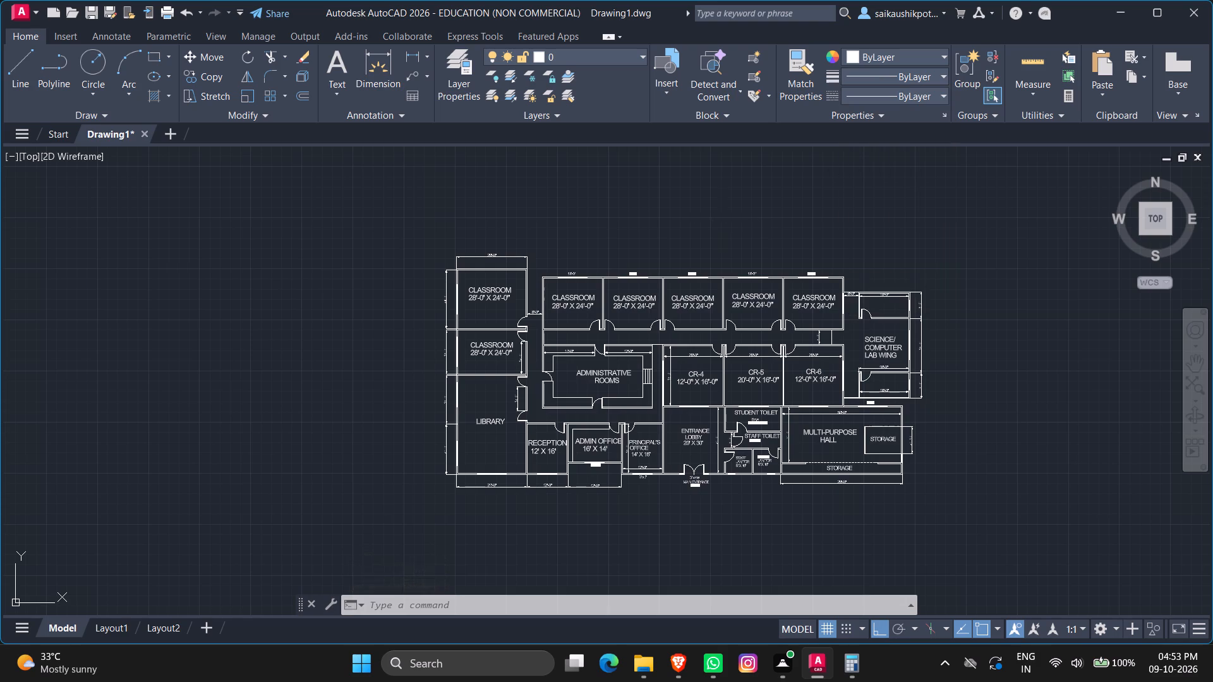
# Fill the wall segments around the two stacked classrooms above the library with a solid hatch in colour 99,100,102.
pyautogui.press('Escape')
pyautogui.press('Escape')
pyautogui.press('Escape')
pyautogui.press('Escape')
pyautogui.write('HATCH')
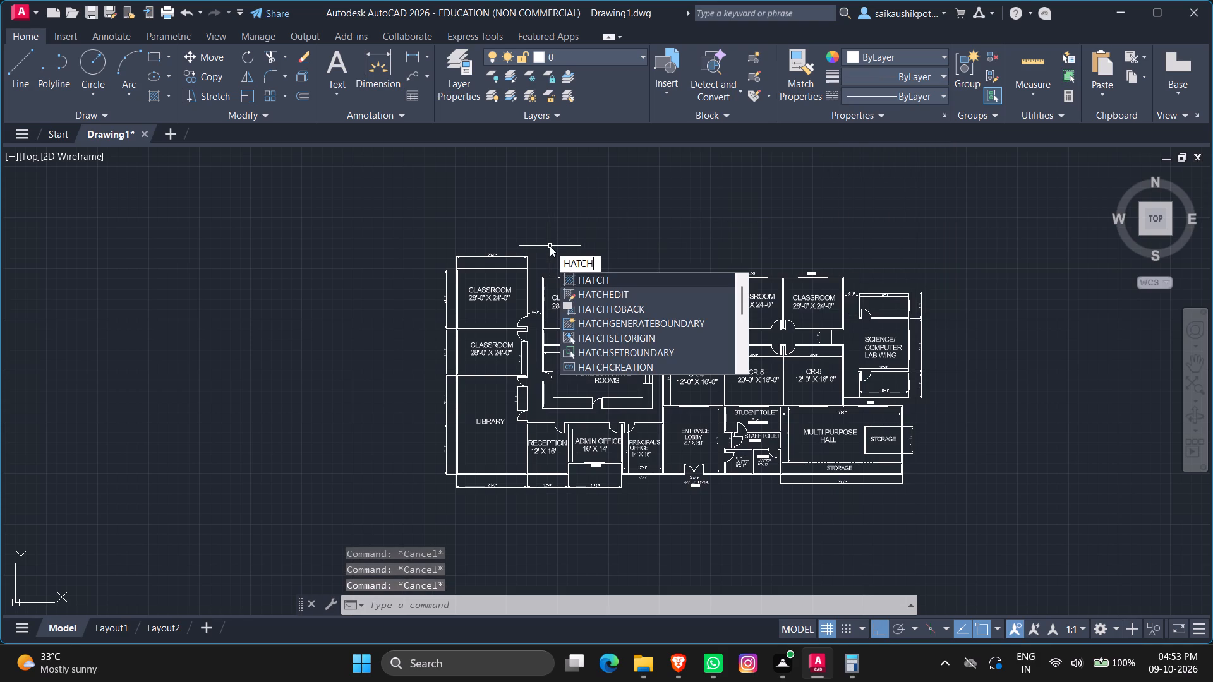
pyautogui.press('Return')
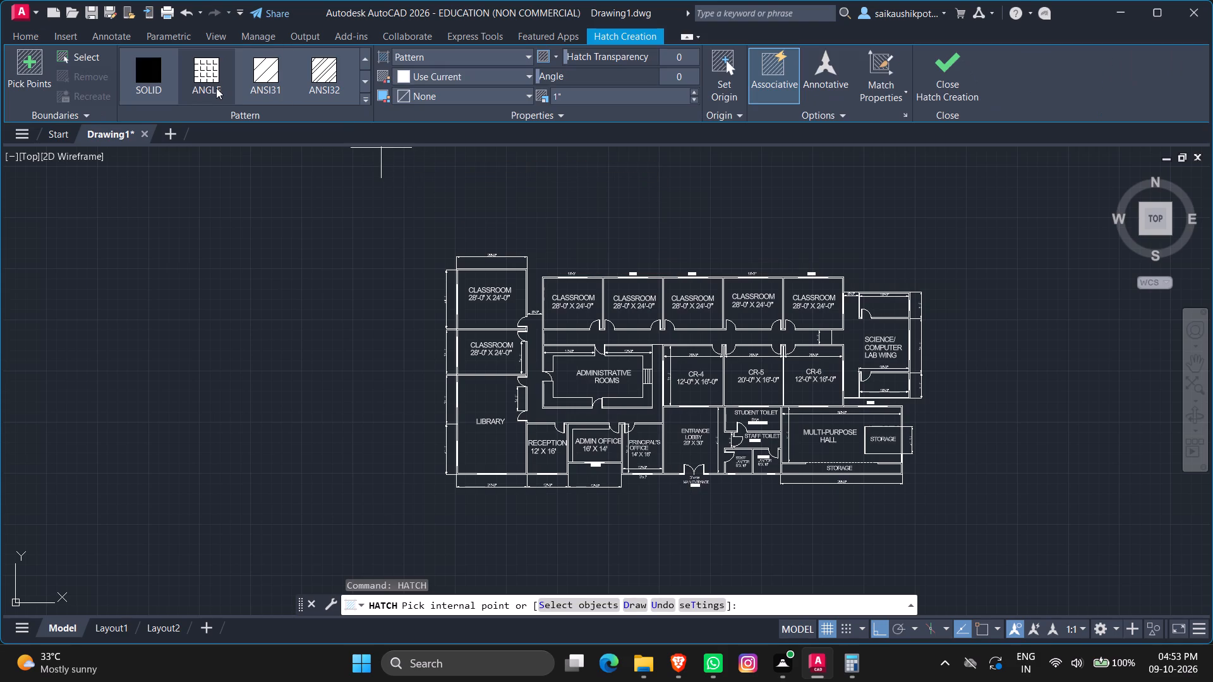
pyautogui.click(147, 90)
pyautogui.click(412, 76)
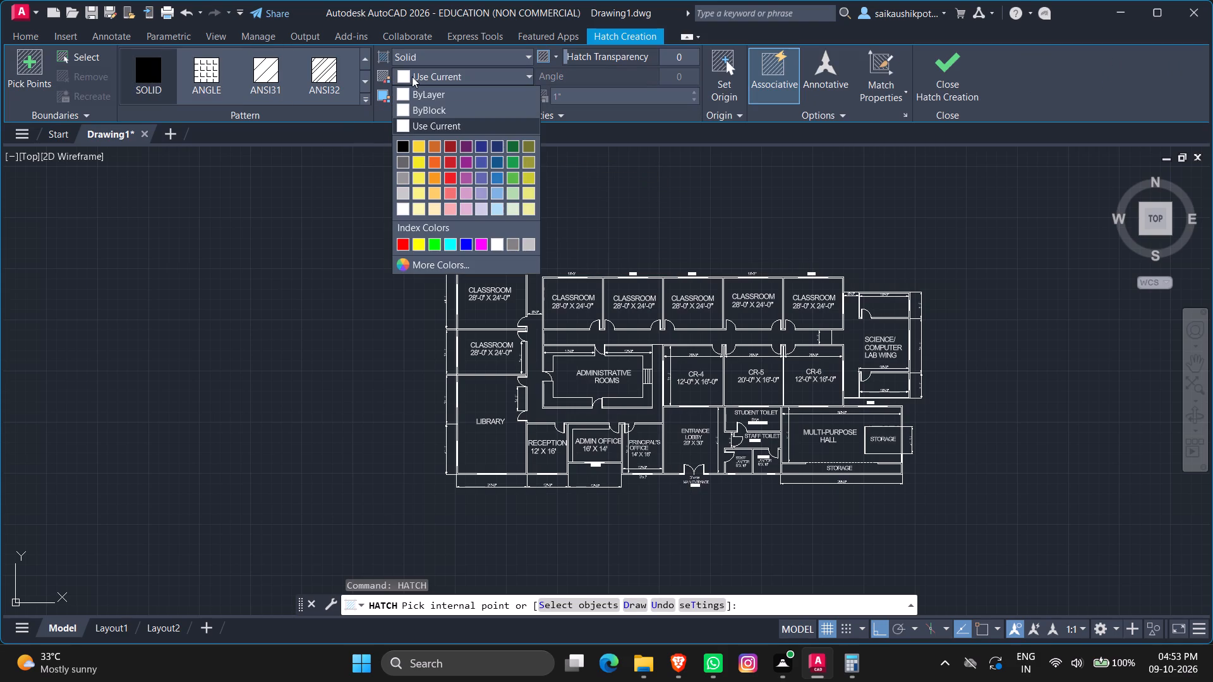
pyautogui.click(404, 160)
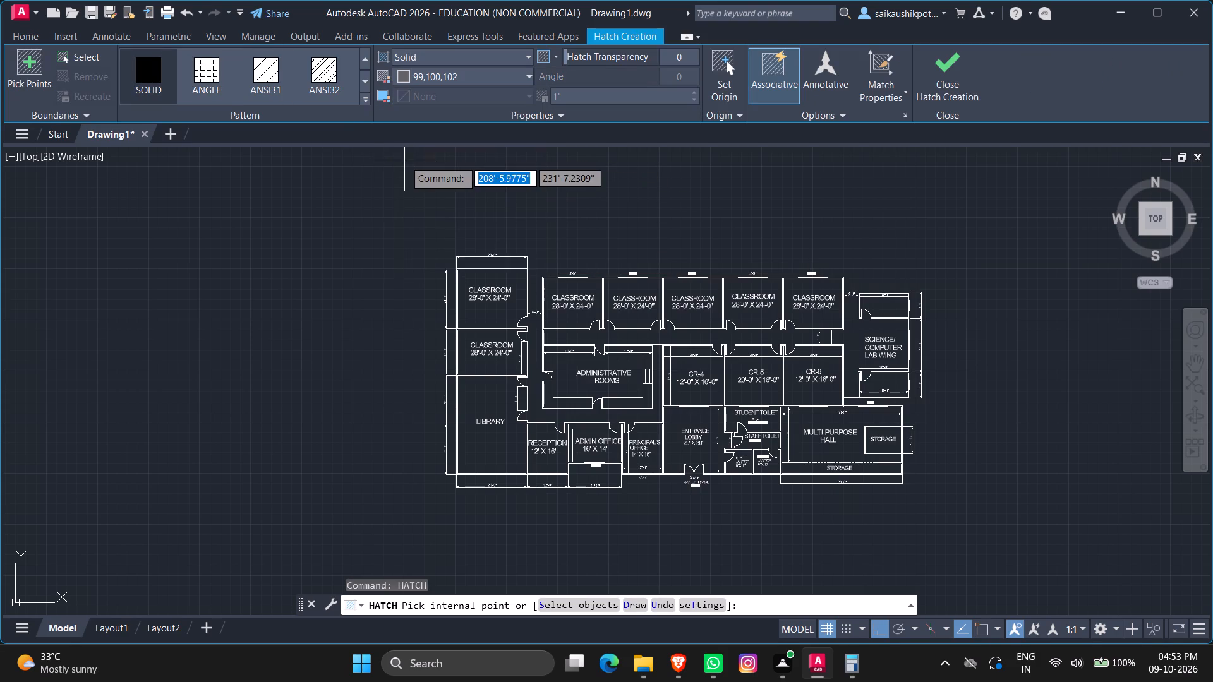
pyautogui.scroll(3, 458, 295)
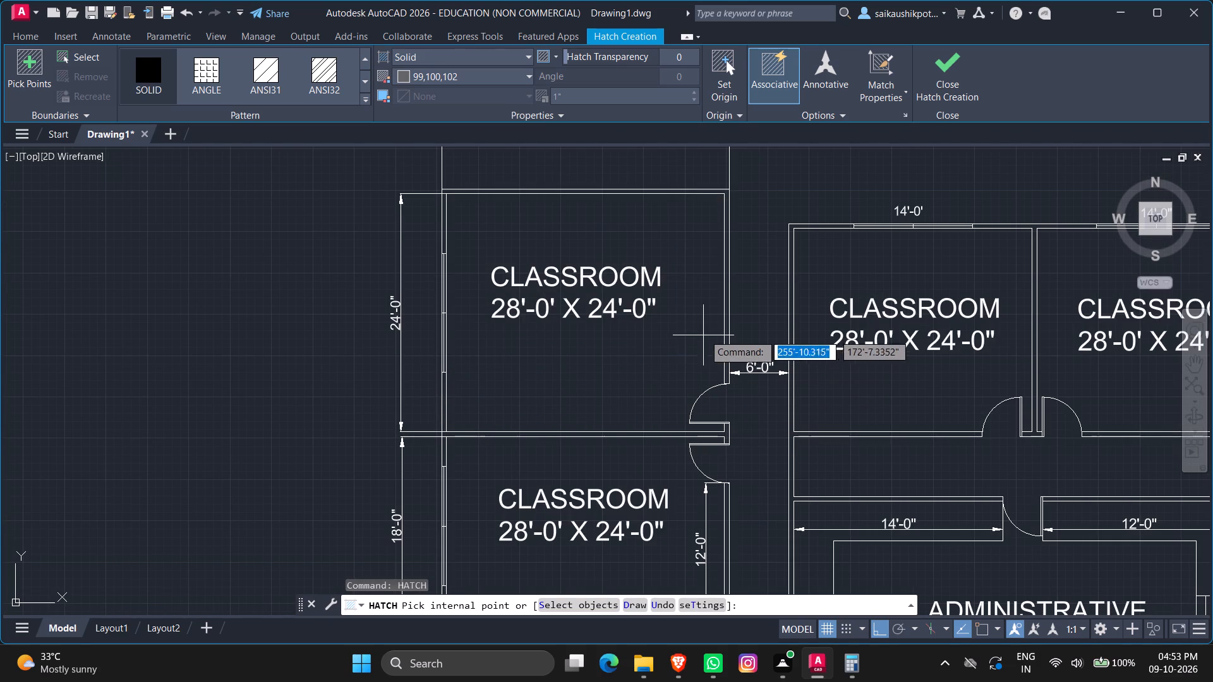
pyautogui.click(729, 336)
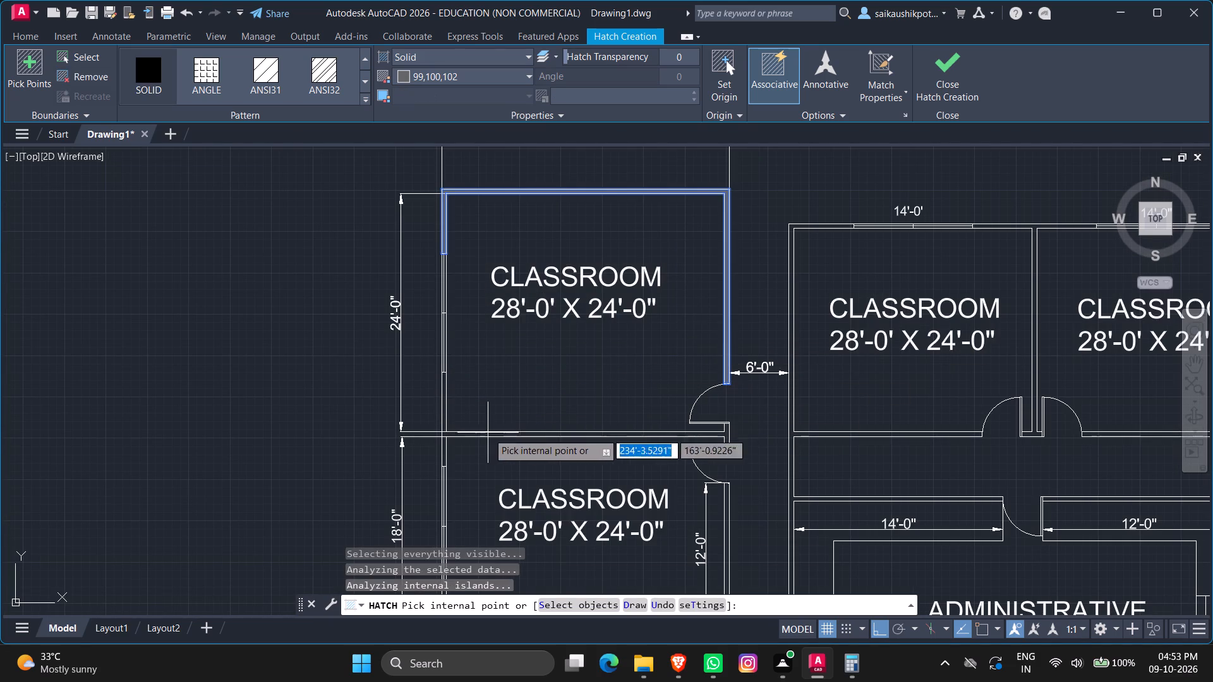
pyautogui.click(447, 436)
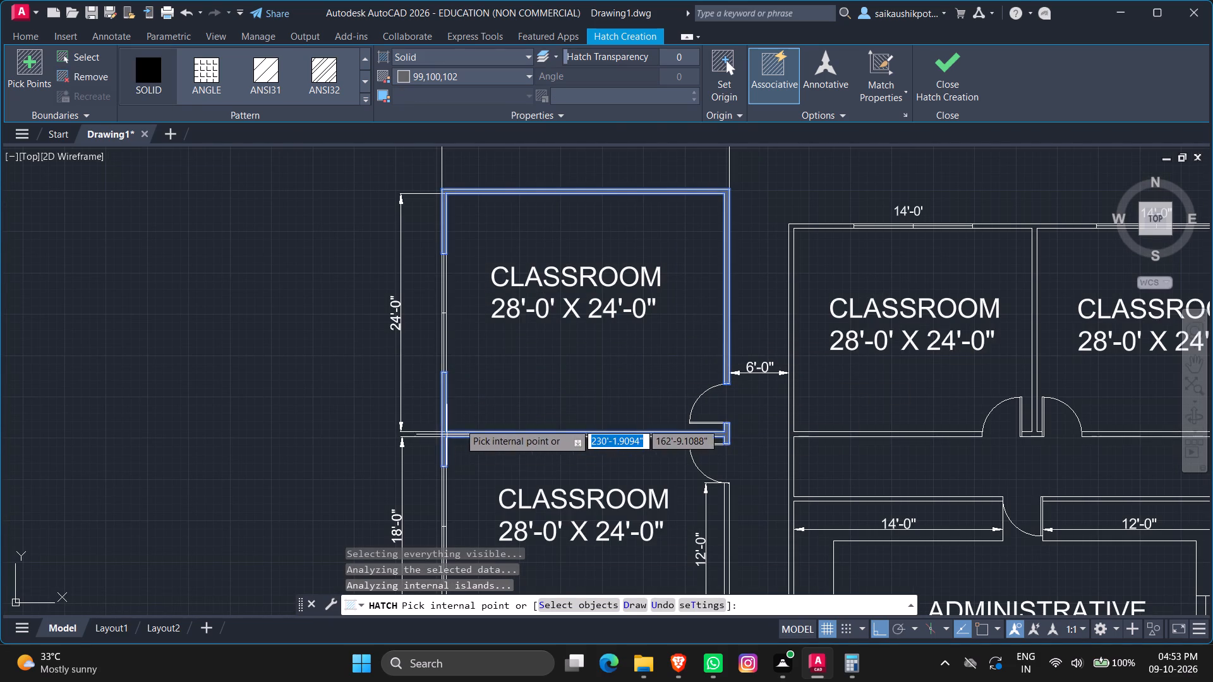
pyautogui.scroll(-3, 529, 380)
pyautogui.scroll(4, 511, 447)
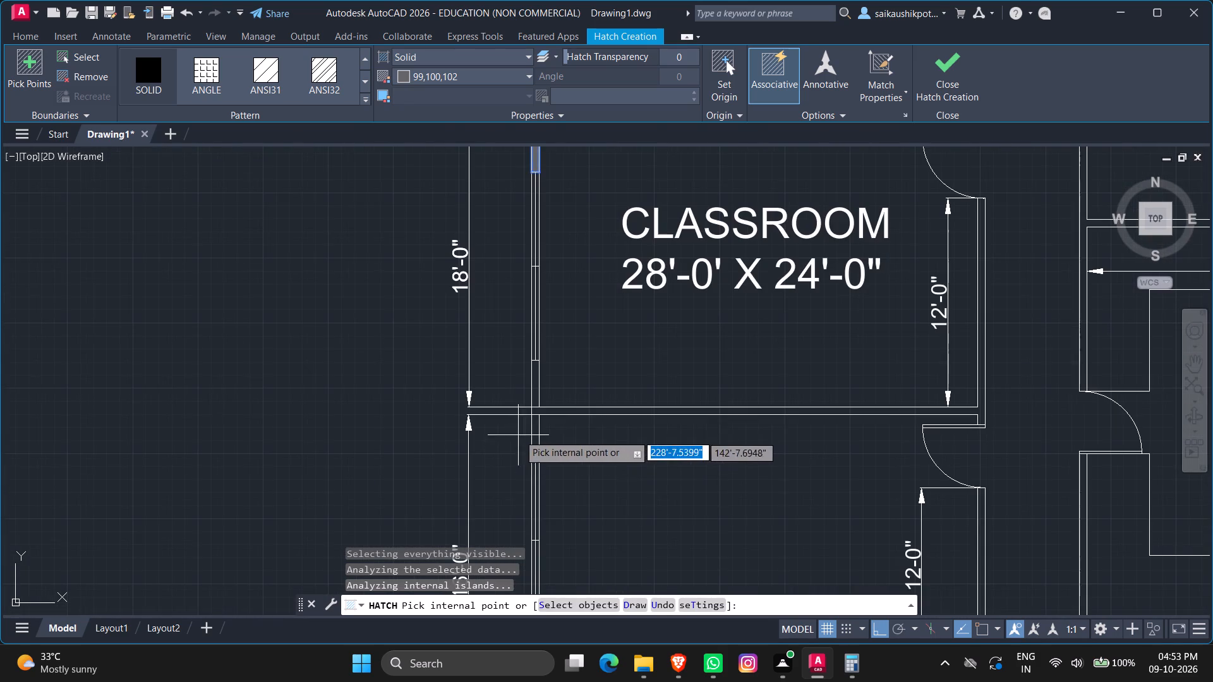
pyautogui.click(536, 412)
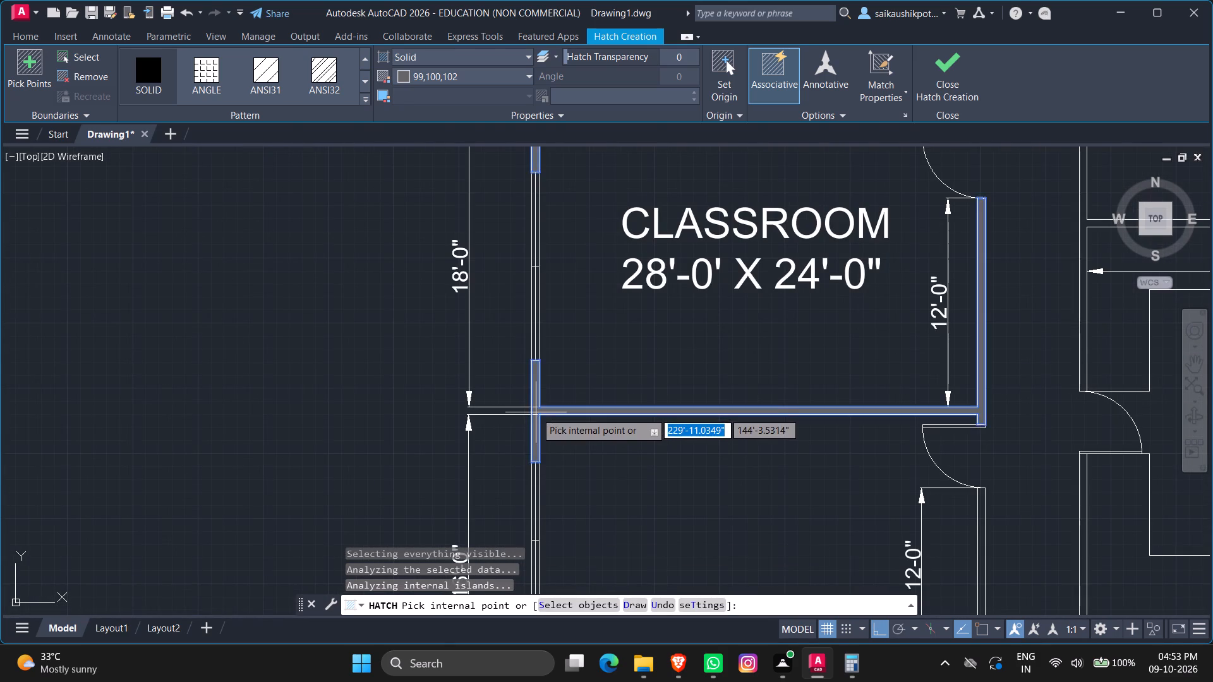
# Add the library's outer wall segments and the walls it shares with the reception and corridor to the solid hatch.
pyautogui.scroll(-4, 576, 436)
pyautogui.scroll(2, 611, 412)
pyautogui.scroll(-2, 706, 326)
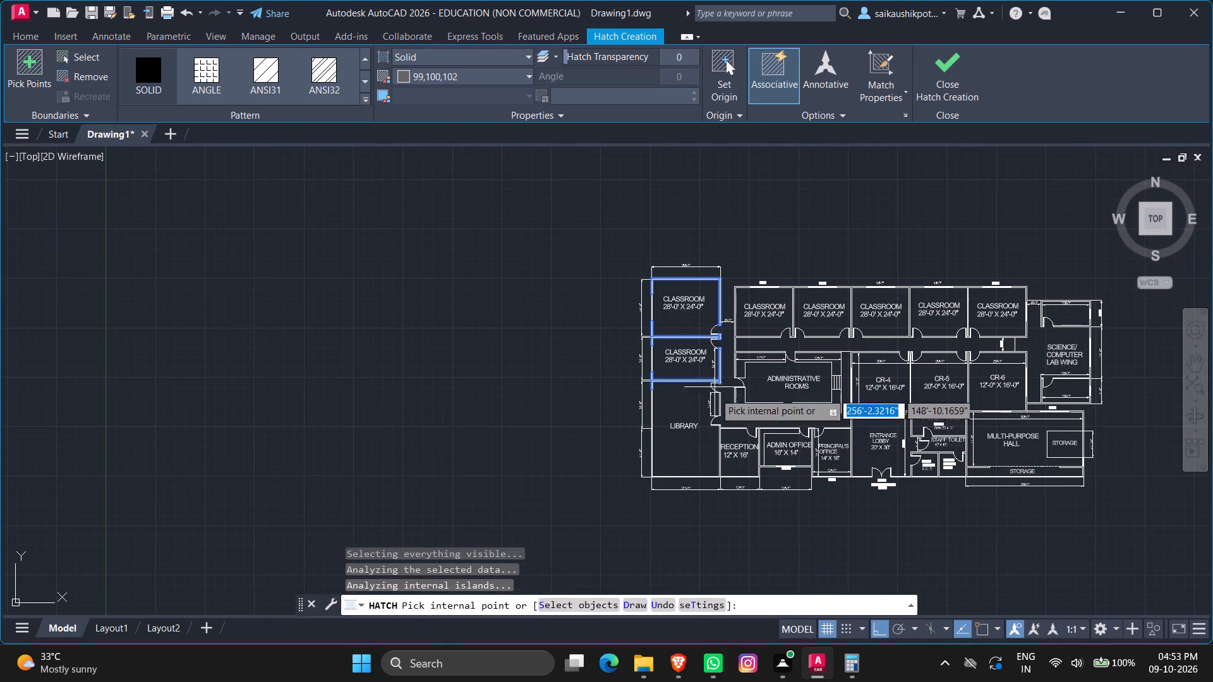
pyautogui.scroll(3, 649, 447)
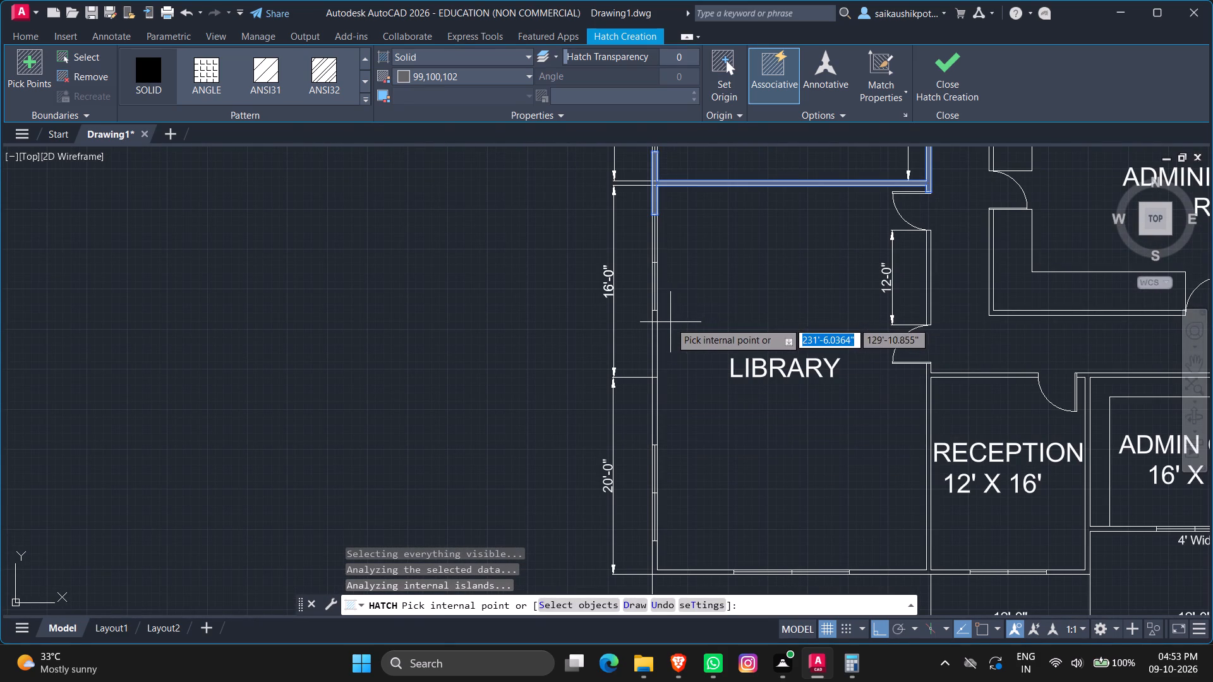
pyautogui.click(656, 359)
pyautogui.scroll(-3, 708, 356)
pyautogui.scroll(3, 692, 482)
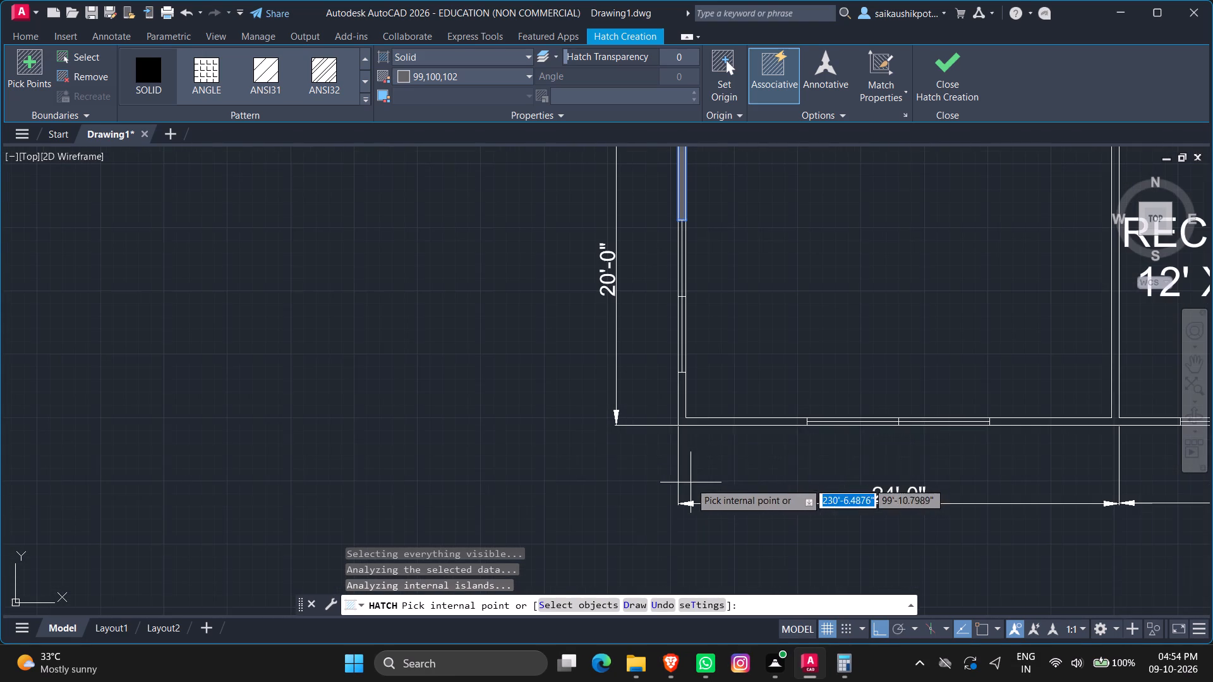
pyautogui.click(682, 404)
pyautogui.scroll(-3, 725, 435)
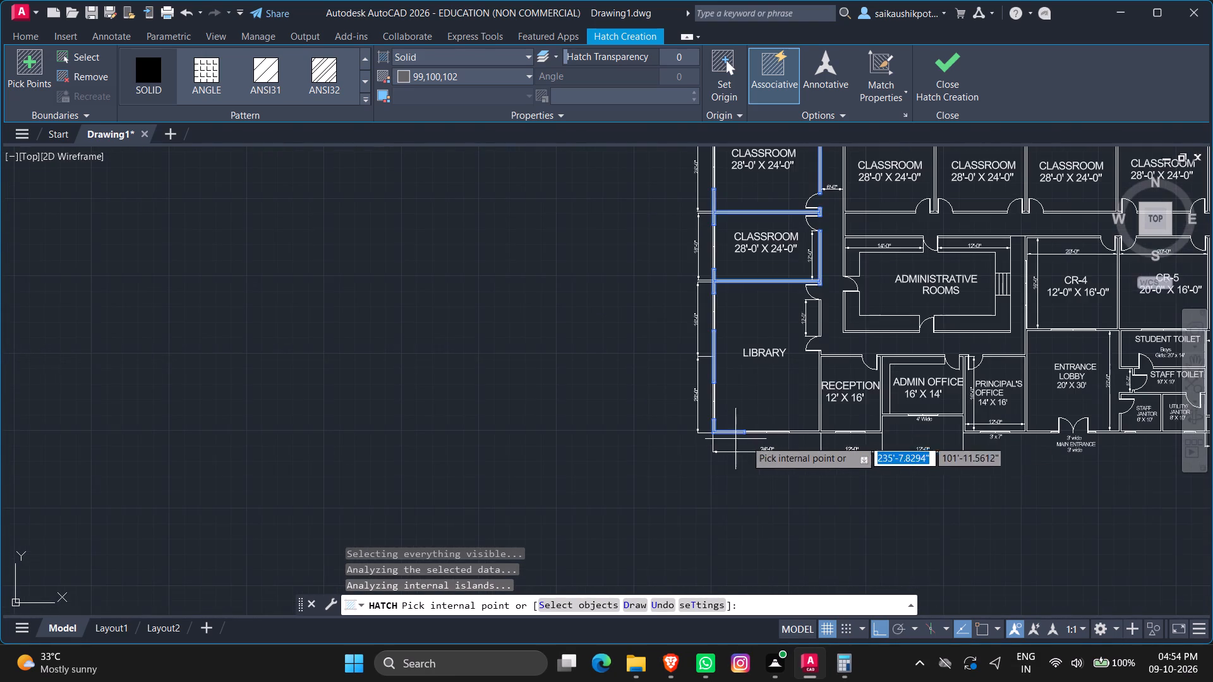
pyautogui.scroll(4, 794, 435)
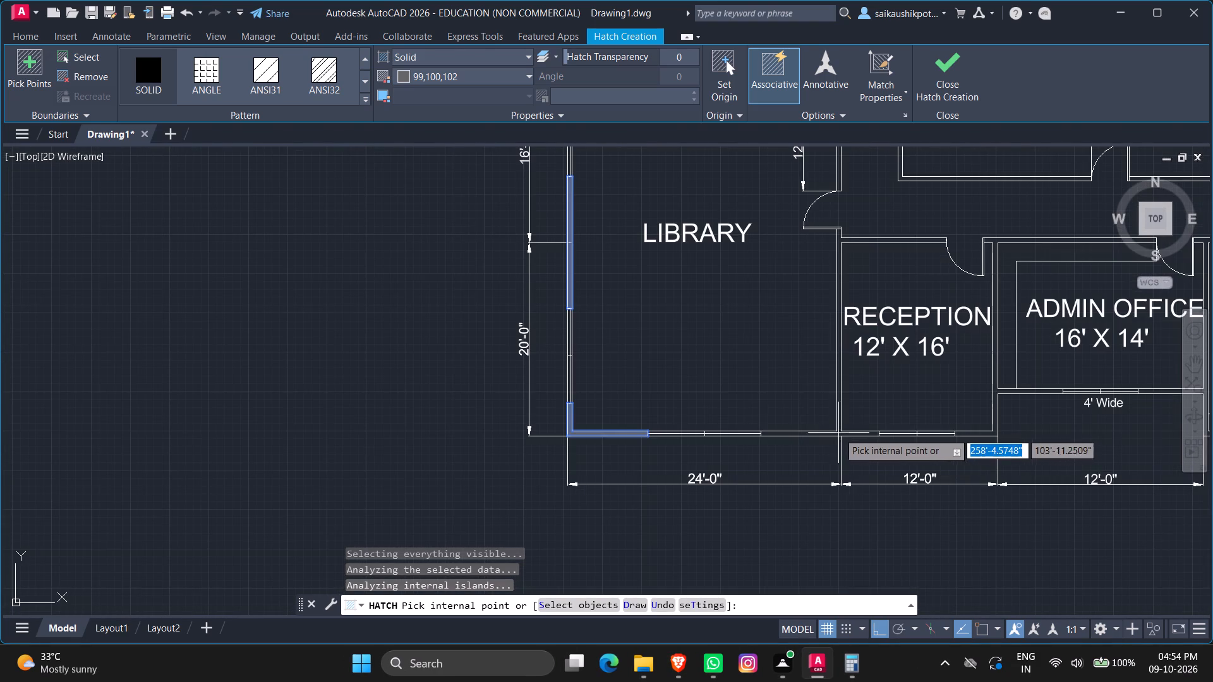
pyautogui.click(836, 433)
pyautogui.scroll(-3, 800, 458)
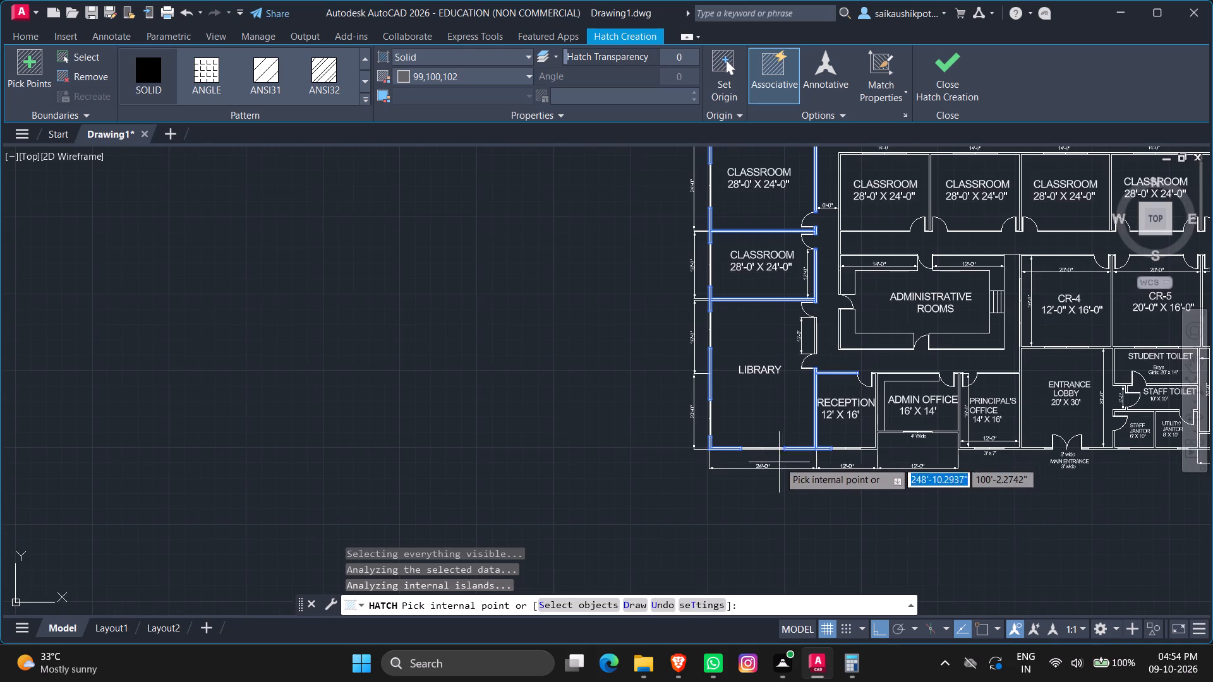
pyautogui.scroll(3, 811, 367)
pyautogui.click(809, 304)
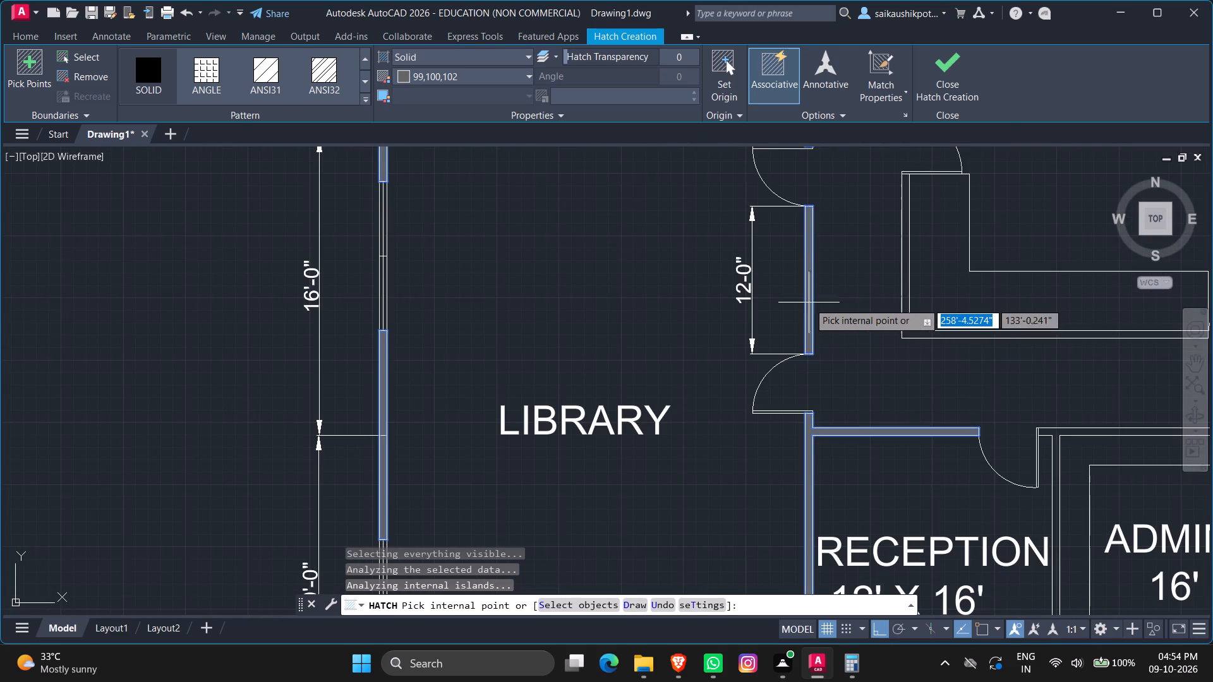
# Add the remaining walls around the reception, admin office and principal's office, up to the entrance lobby, to the solid hatch.
pyautogui.scroll(-3, 824, 359)
pyautogui.scroll(-1, 832, 431)
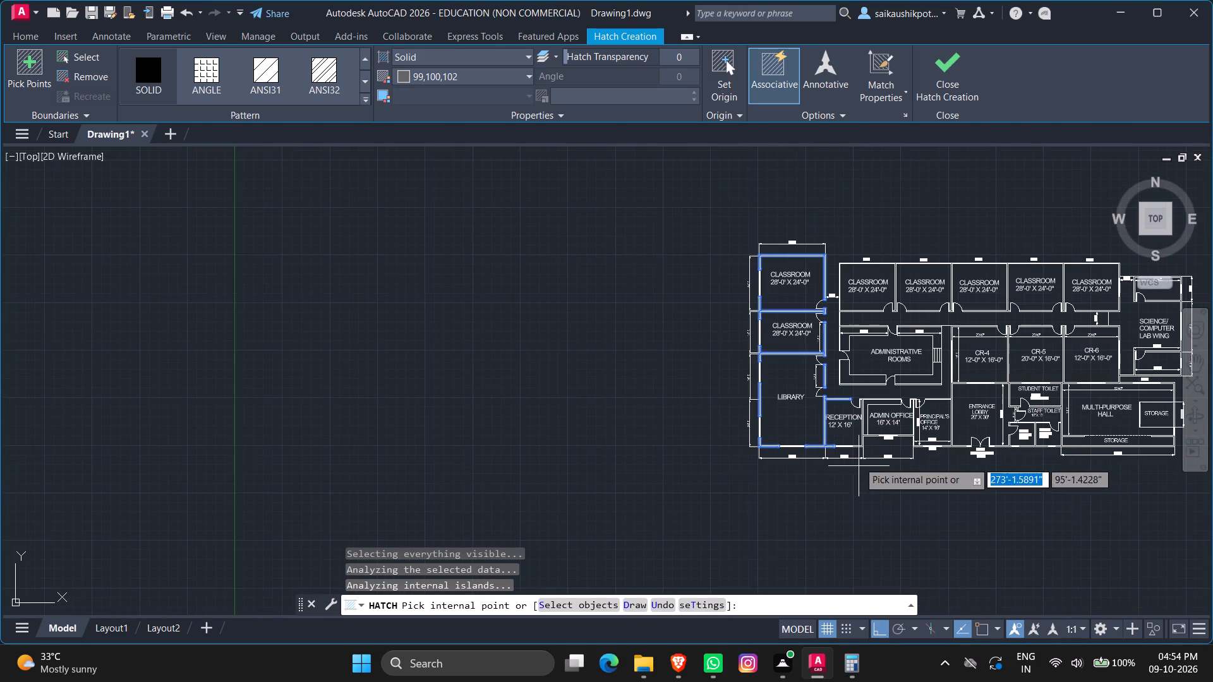
pyautogui.scroll(5, 857, 448)
pyautogui.click(843, 452)
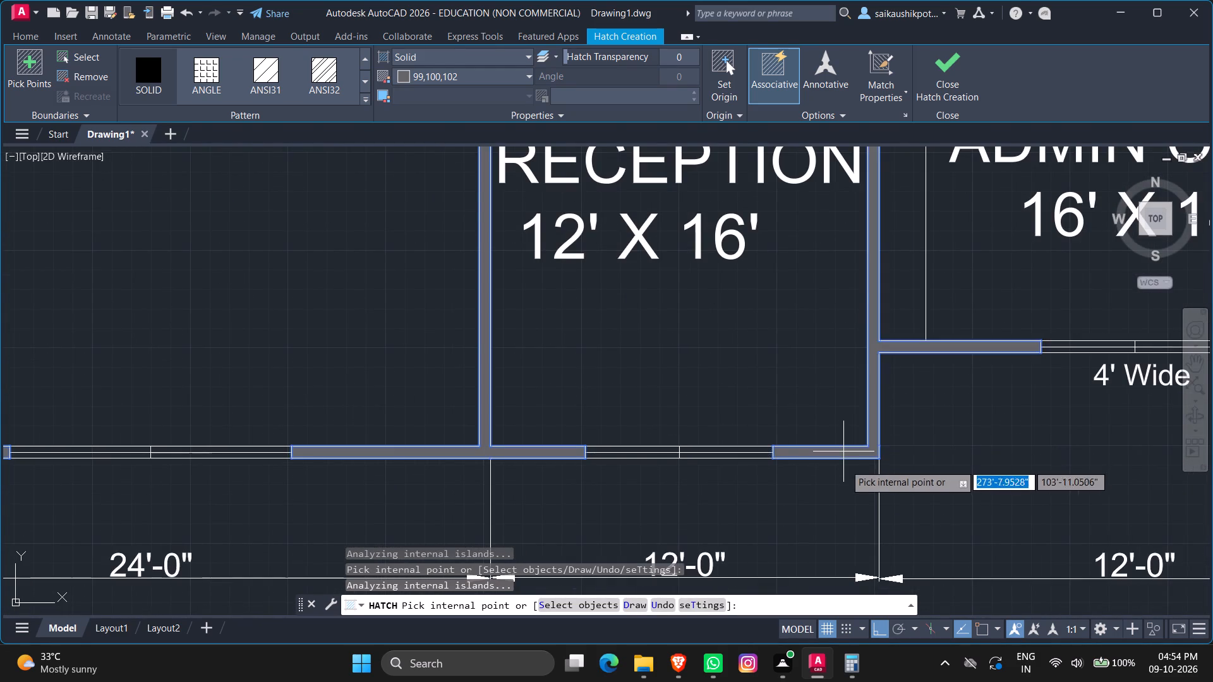
pyautogui.scroll(-2, 845, 477)
pyautogui.scroll(-2, 891, 452)
pyautogui.scroll(2, 982, 451)
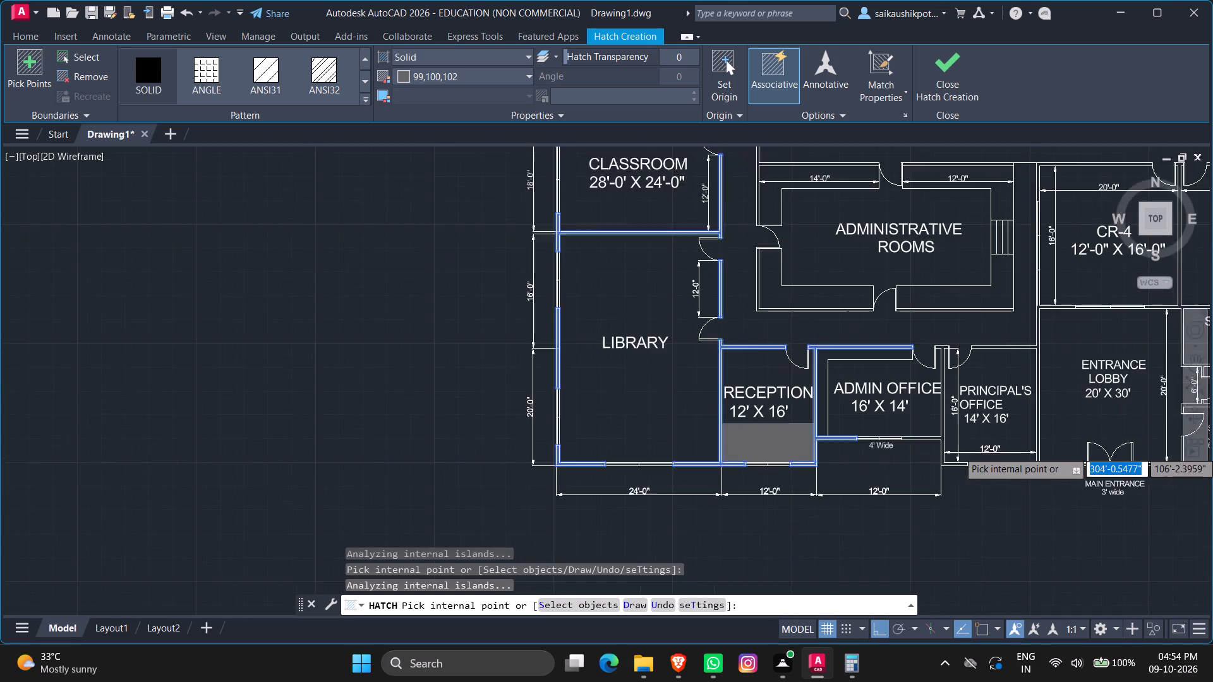
pyautogui.scroll(2, 982, 451)
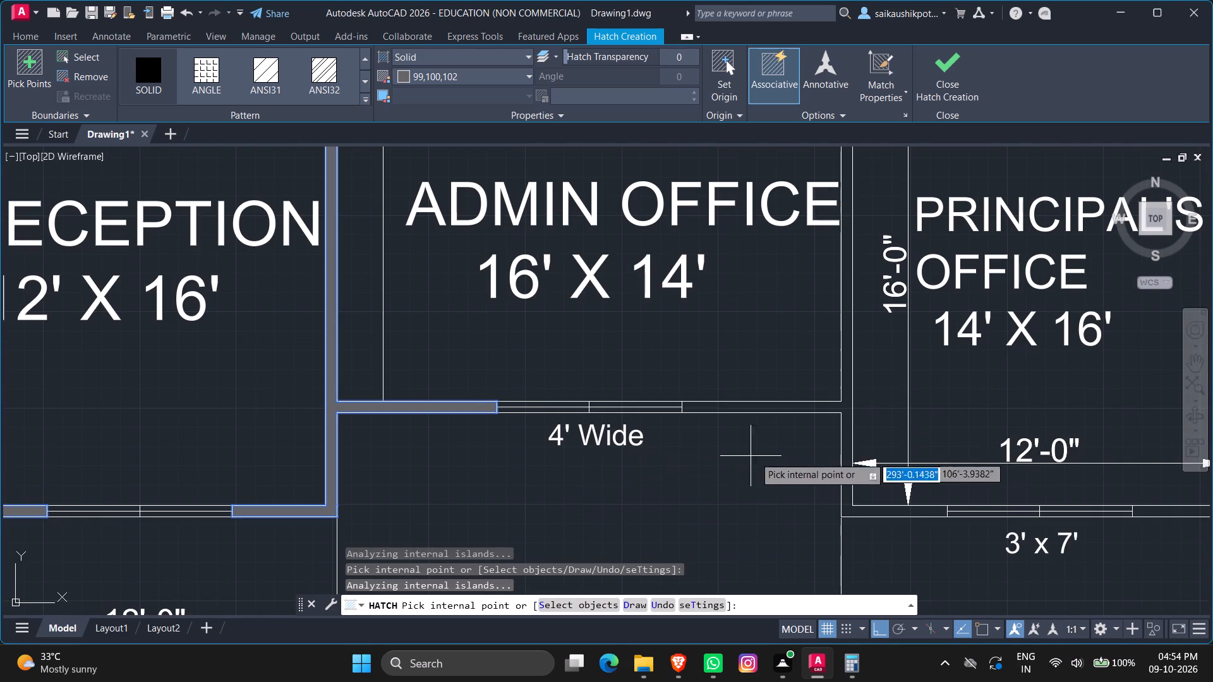
pyautogui.click(844, 401)
pyautogui.scroll(-2, 850, 443)
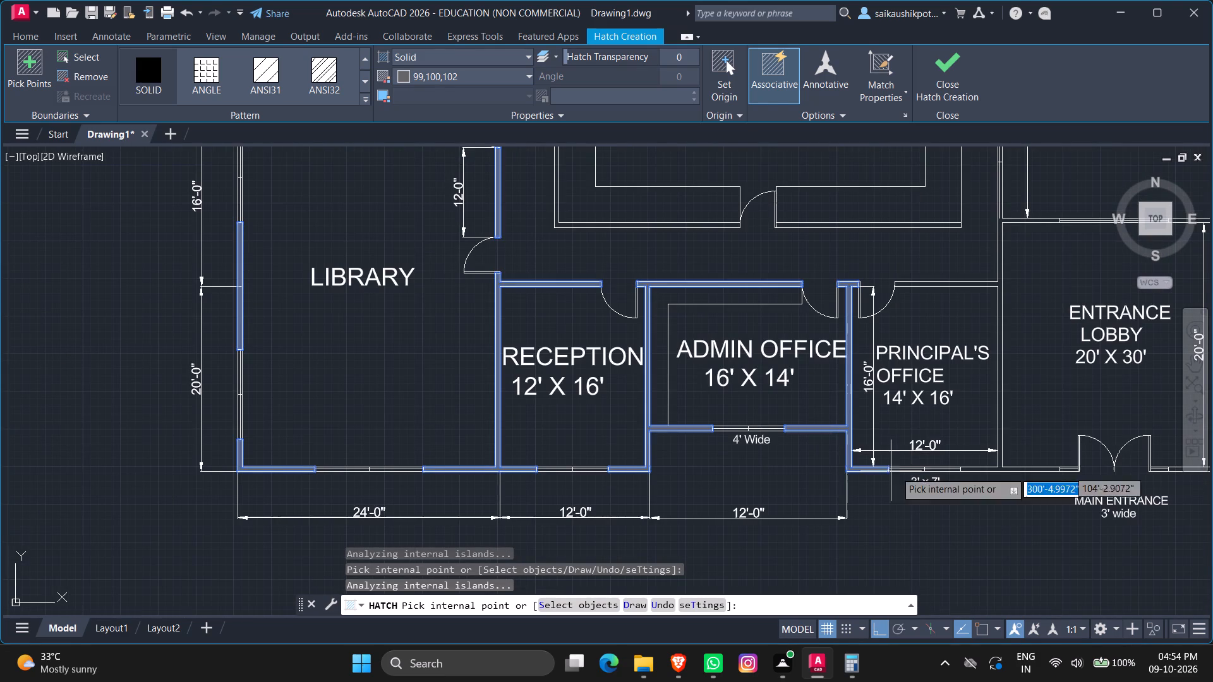
pyautogui.scroll(2, 975, 471)
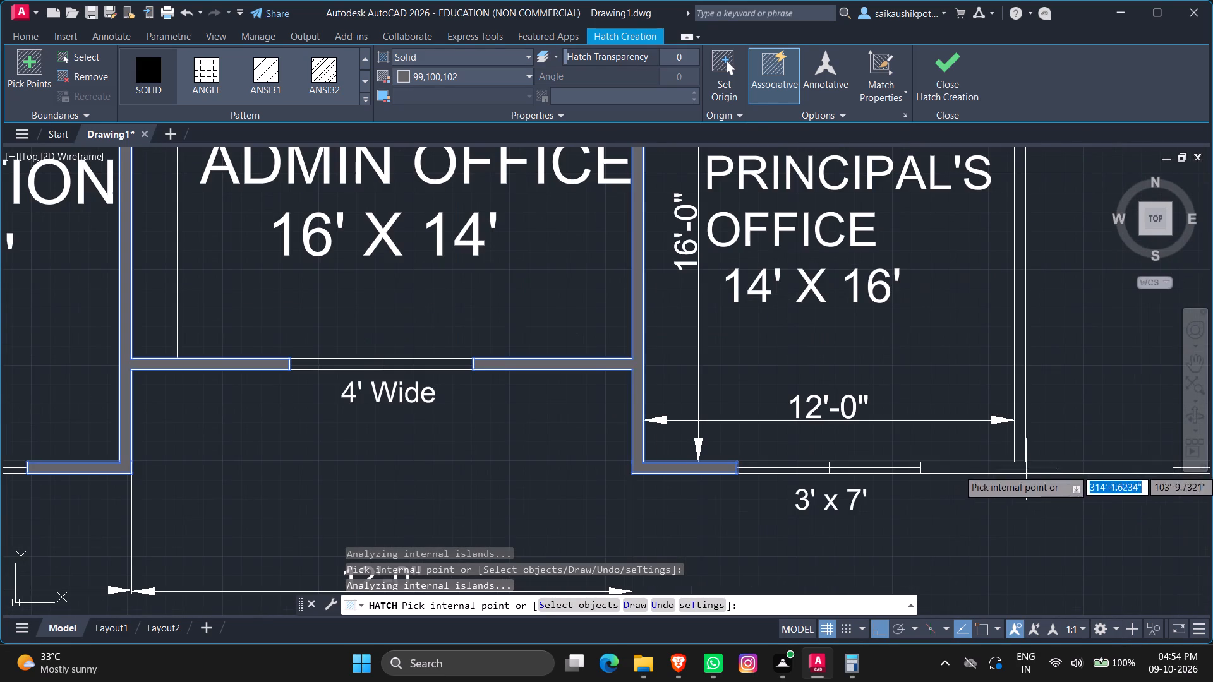
pyautogui.click(1026, 469)
pyautogui.scroll(-3, 1015, 494)
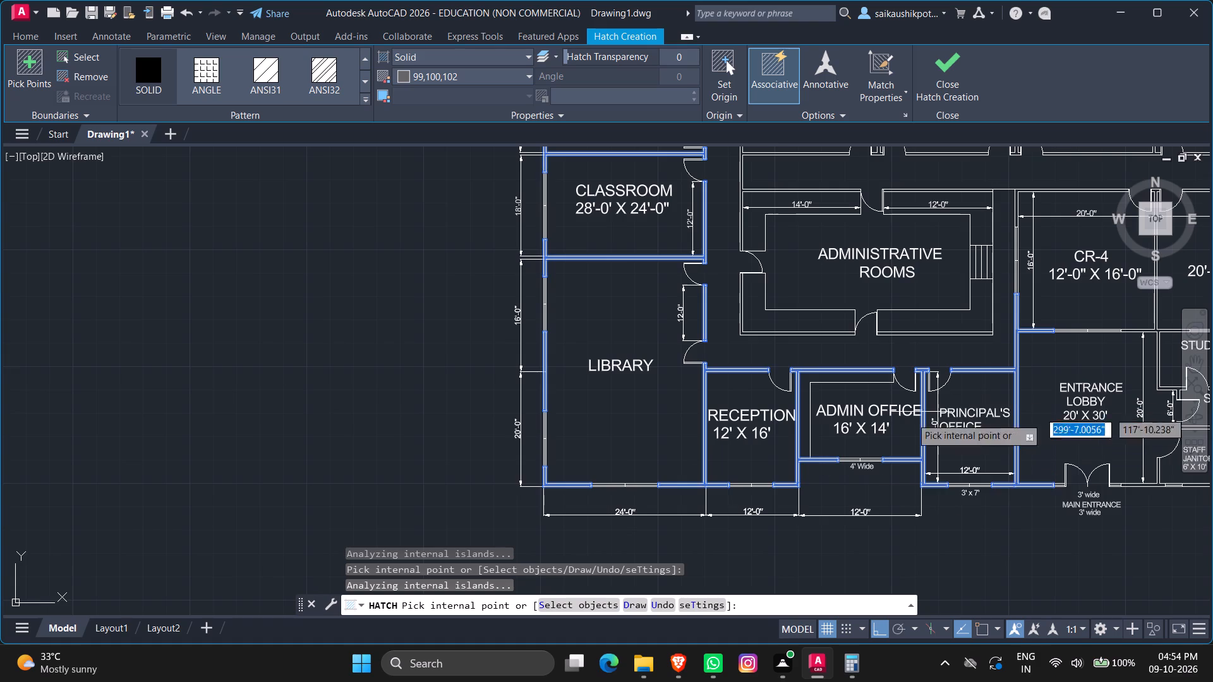
# Add the front wall beside the main entrance and the walls around the staff janitor and utility/janitor rooms to the hatch.
pyautogui.scroll(-3, 608, 385)
pyautogui.scroll(3, 694, 397)
pyautogui.scroll(1, 789, 451)
pyautogui.scroll(2, 874, 449)
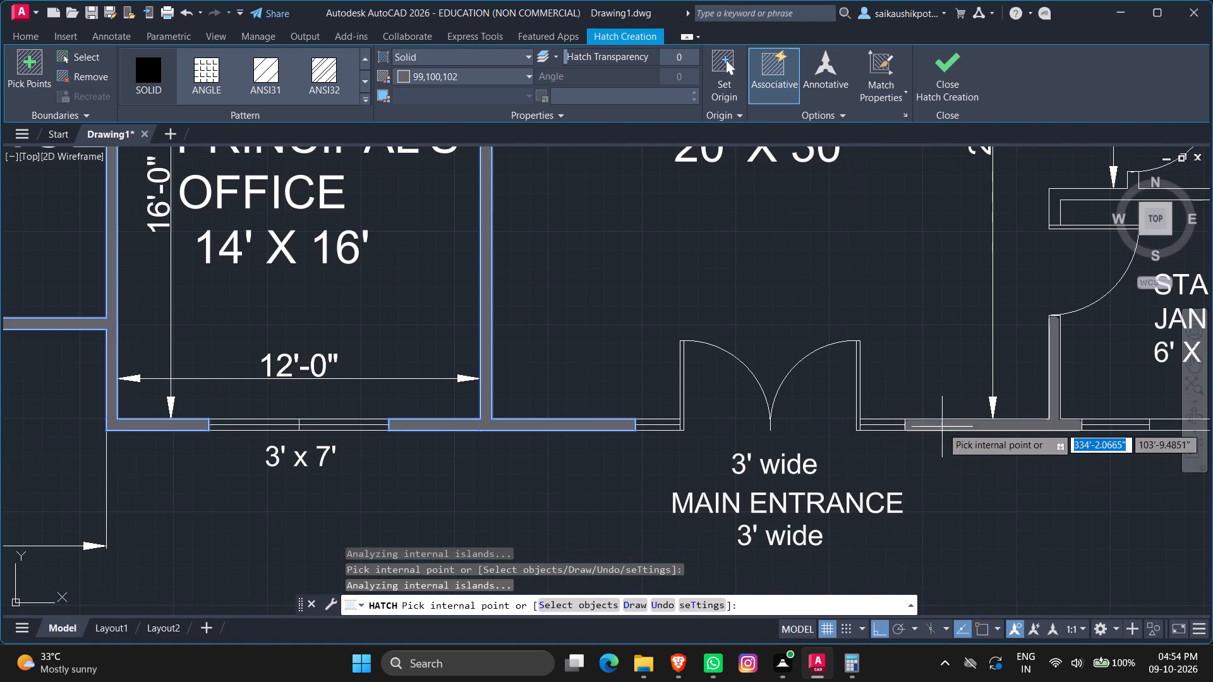
pyautogui.click(942, 426)
pyautogui.scroll(-3, 933, 453)
pyautogui.scroll(-1, 1019, 456)
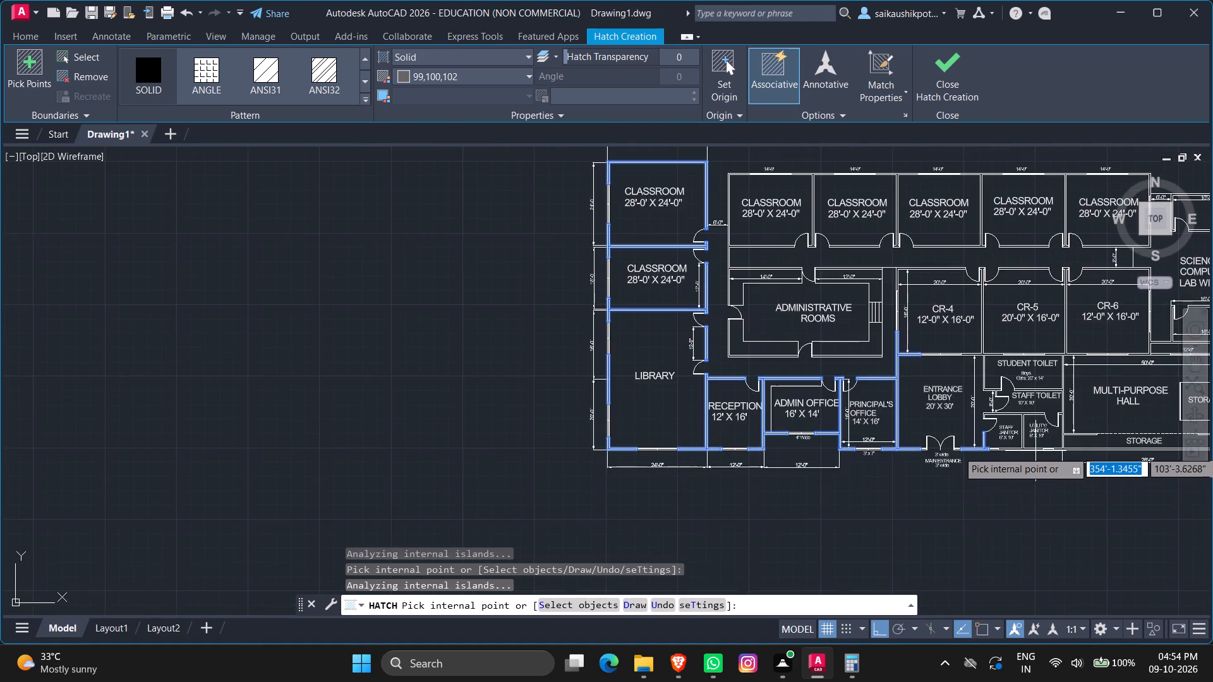
pyautogui.scroll(4, 1035, 450)
pyautogui.click(931, 447)
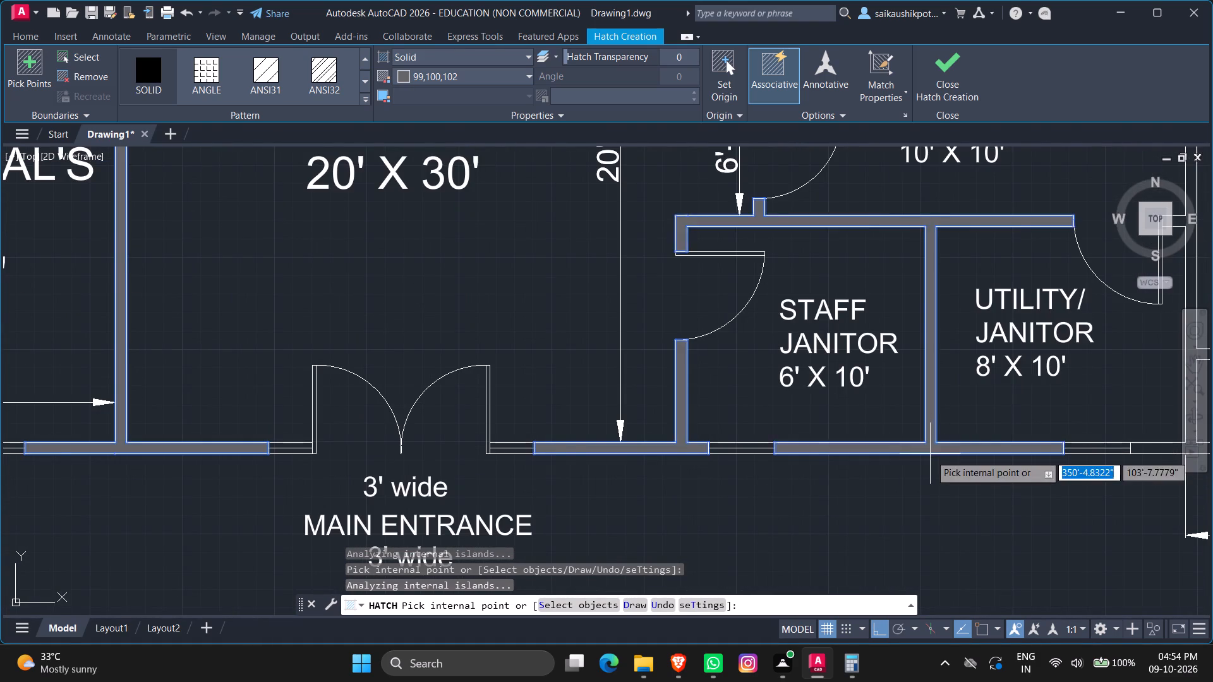
# Hatch the connected walls between the utility/janitor room, toilets, multi-purpose hall and its lower storage, and end the hatch command.
pyautogui.scroll(-2, 930, 458)
pyautogui.scroll(-1, 761, 462)
pyautogui.scroll(-1, 910, 458)
pyautogui.scroll(4, 917, 454)
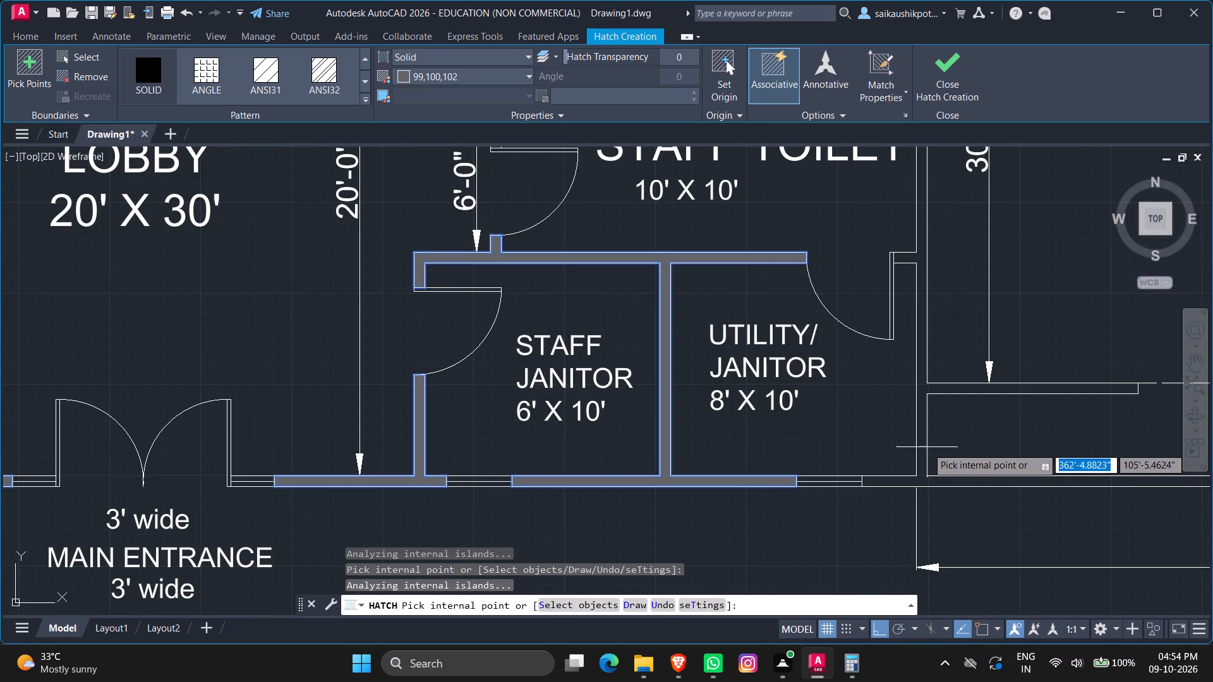
pyautogui.click(922, 479)
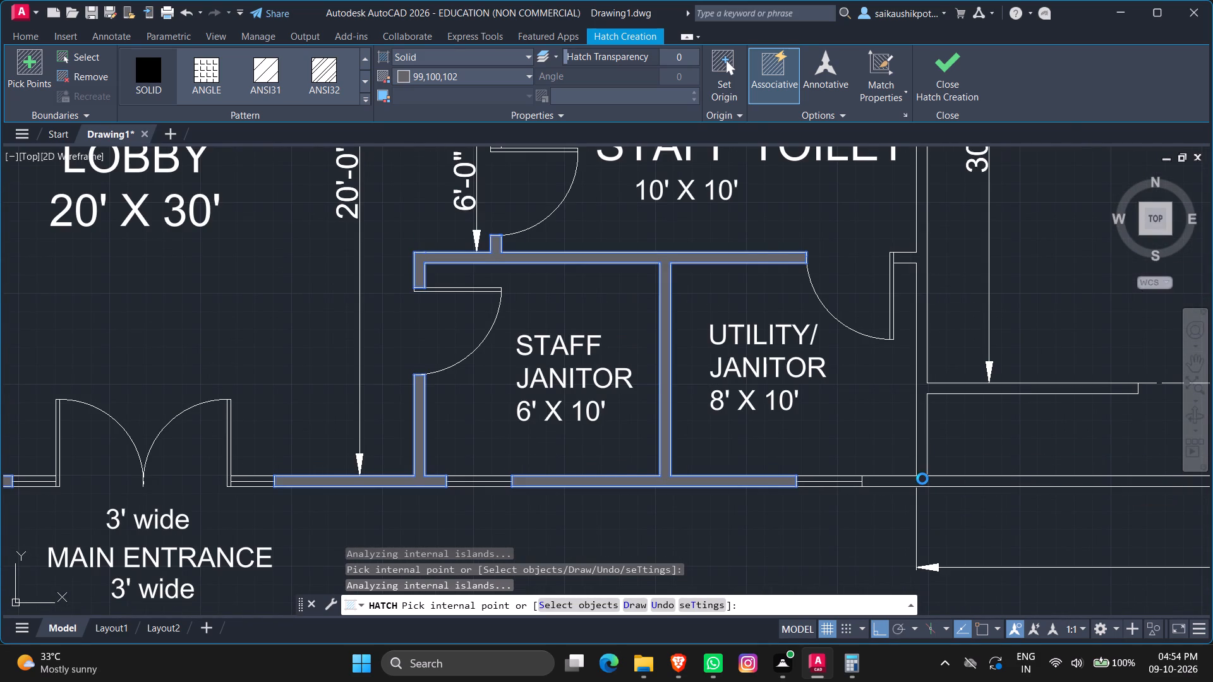
pyautogui.click(750, 350)
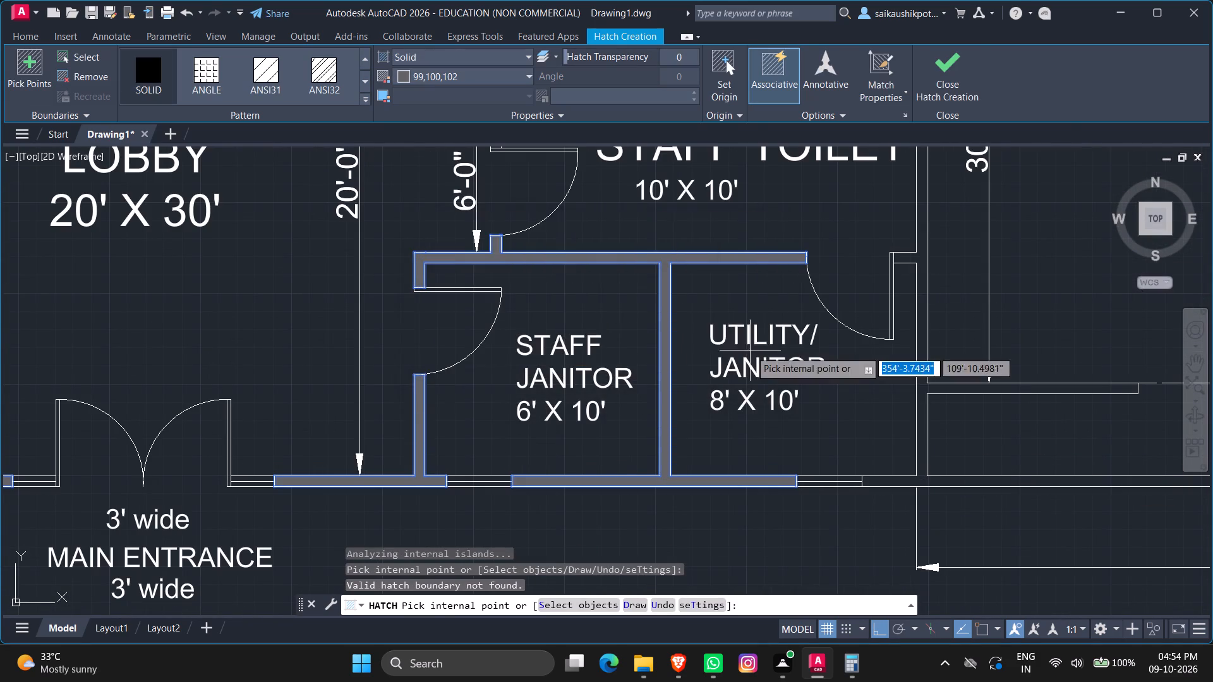
pyautogui.scroll(-4, 796, 434)
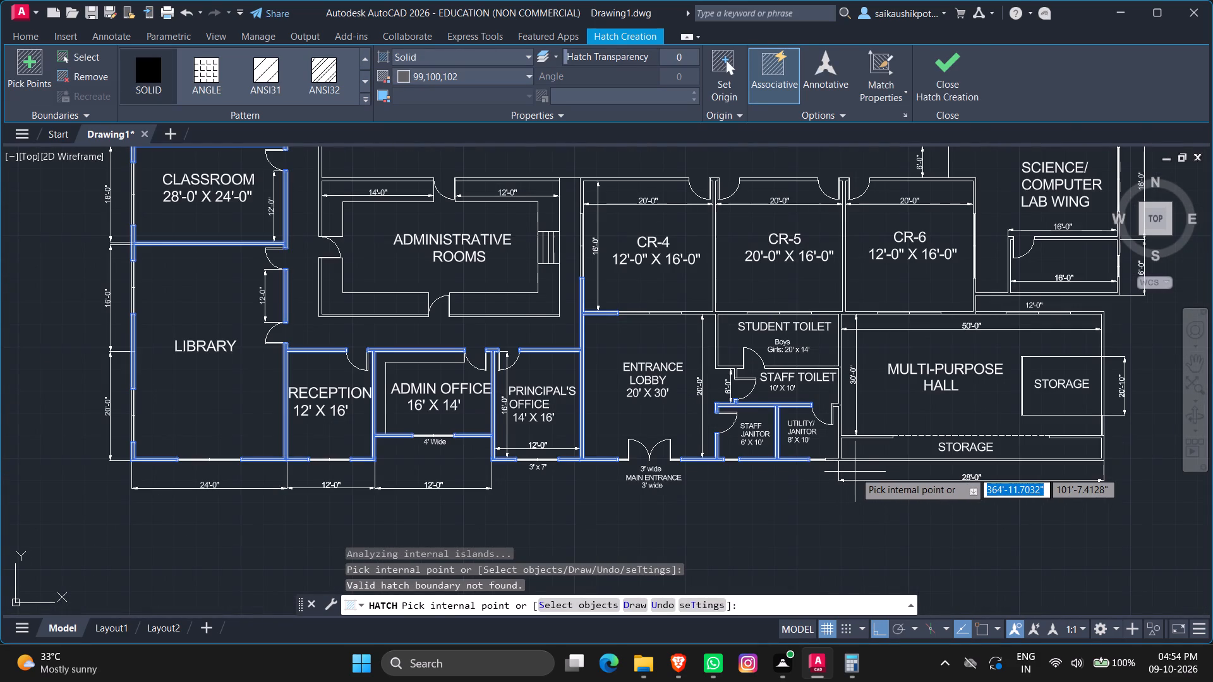
pyautogui.scroll(-1, 855, 472)
pyautogui.scroll(1, 855, 472)
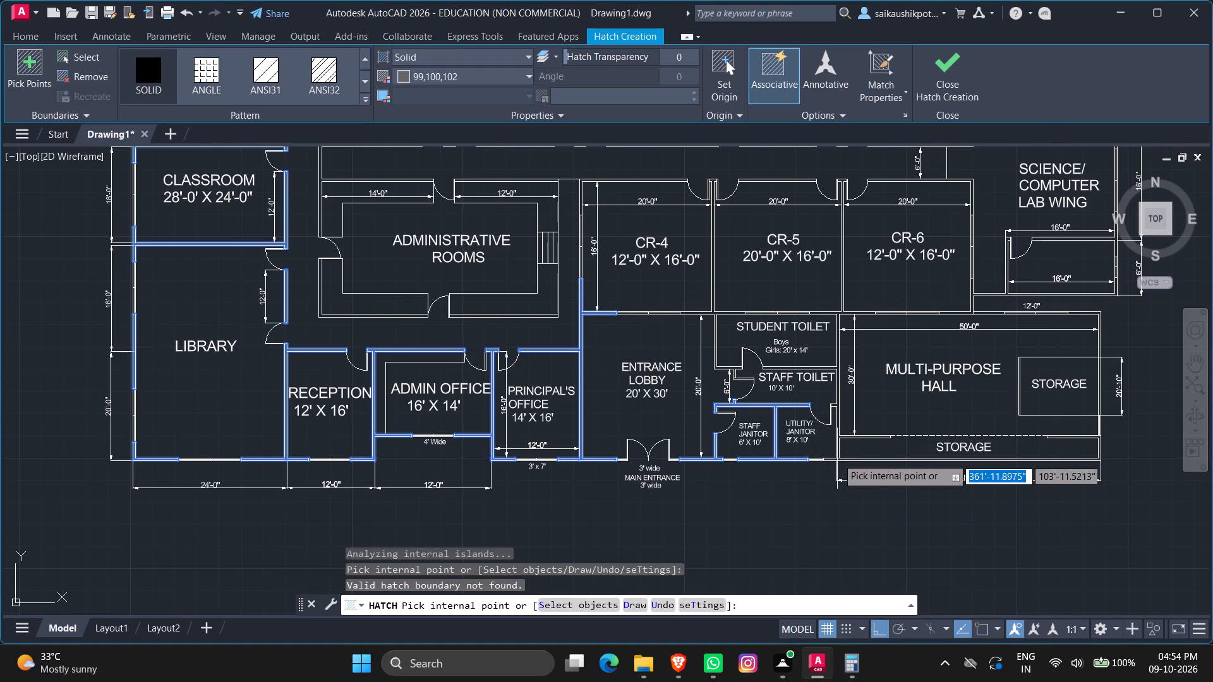
pyautogui.scroll(2, 840, 457)
pyautogui.scroll(-1, 838, 465)
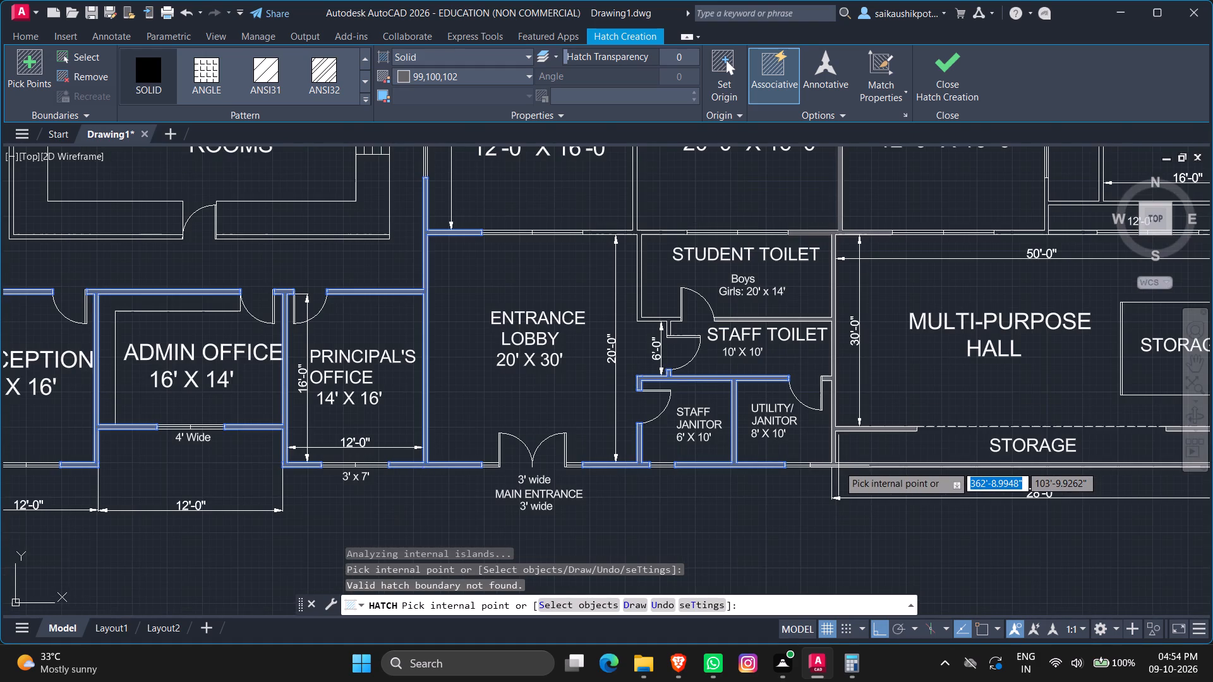
pyautogui.click(838, 465)
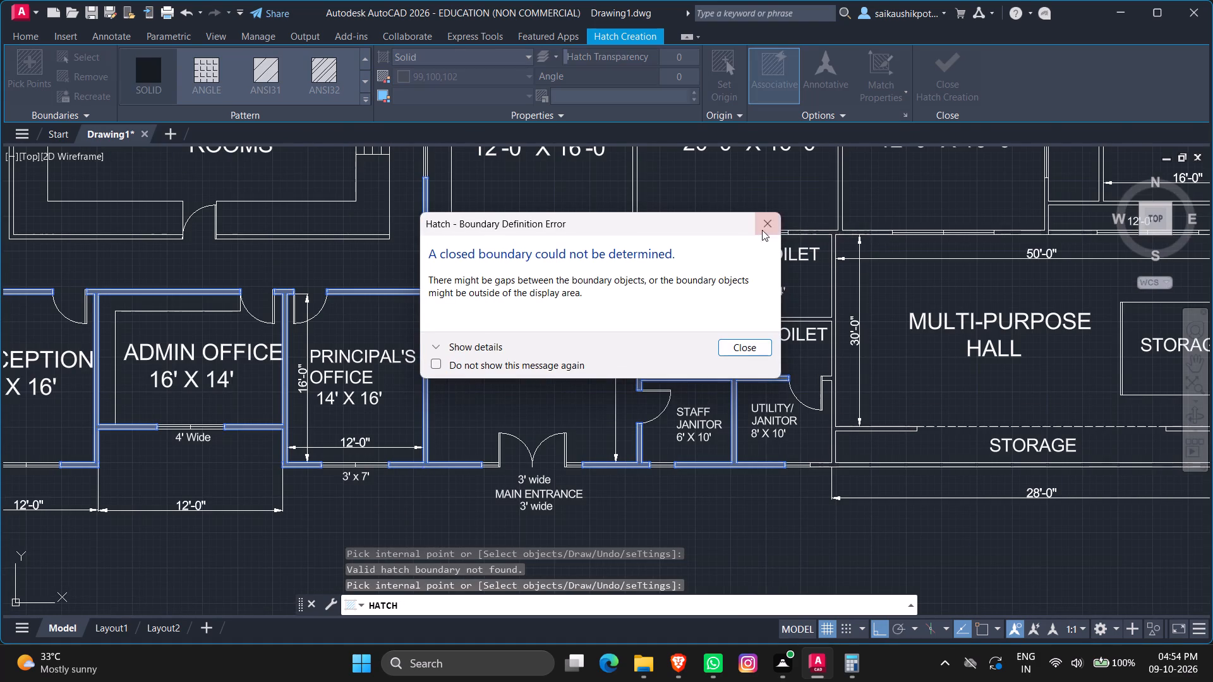
pyautogui.click(761, 225)
pyautogui.scroll(-1, 822, 397)
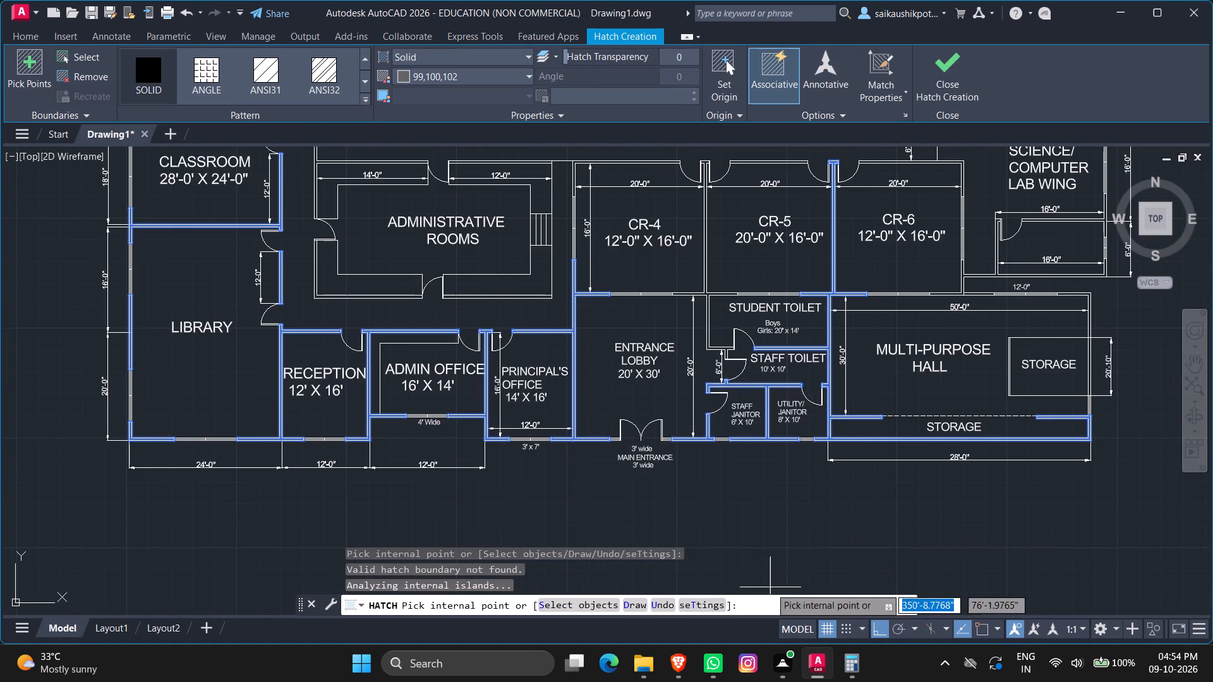
pyautogui.scroll(-1, 848, 571)
pyautogui.press('Escape')
pyautogui.scroll(3, 850, 501)
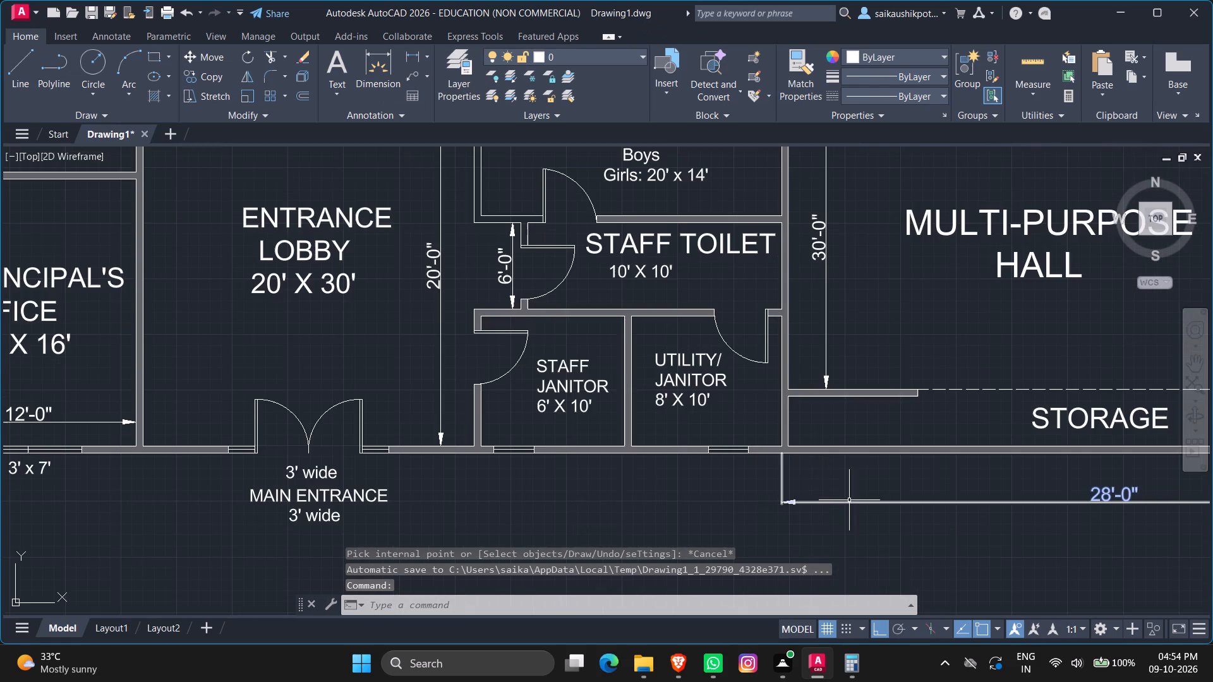
# Restart the solid hatch and fill the connected walls from CR-6's southeast corner to the south room of the science/computer lab wing.
pyautogui.scroll(-1, 729, 523)
pyautogui.press('space')
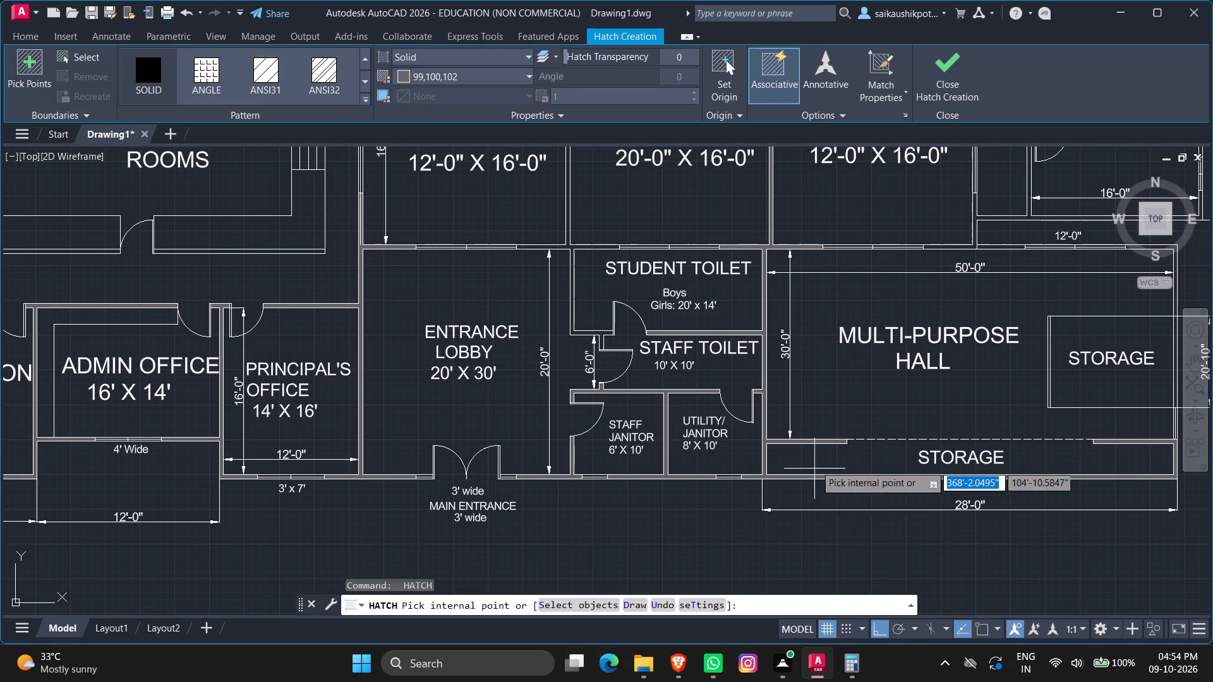
pyautogui.scroll(-2, 730, 546)
pyautogui.scroll(2, 862, 416)
pyautogui.scroll(2, 840, 465)
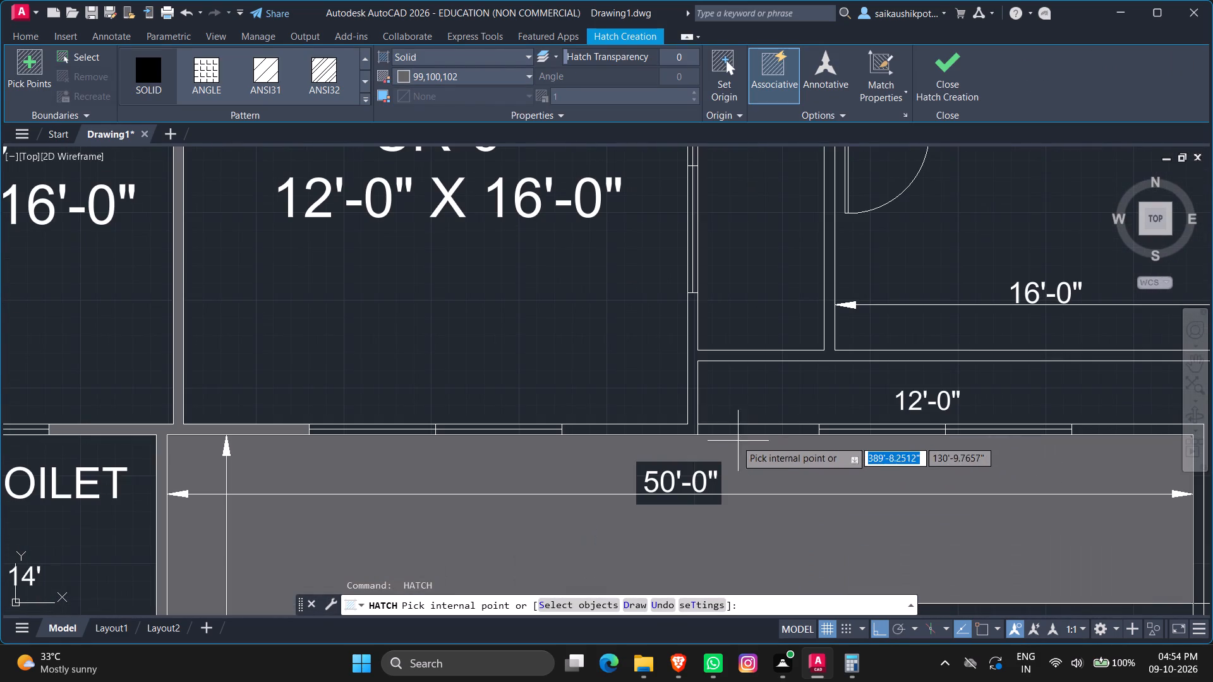
pyautogui.click(692, 428)
# Add the multi-purpose hall's east outer wall, beside the storage, to the solid hatch.
pyautogui.scroll(-3, 692, 428)
pyautogui.scroll(-2, 689, 498)
pyautogui.scroll(5, 646, 517)
pyautogui.scroll(-1, 646, 515)
pyautogui.scroll(-2, 757, 485)
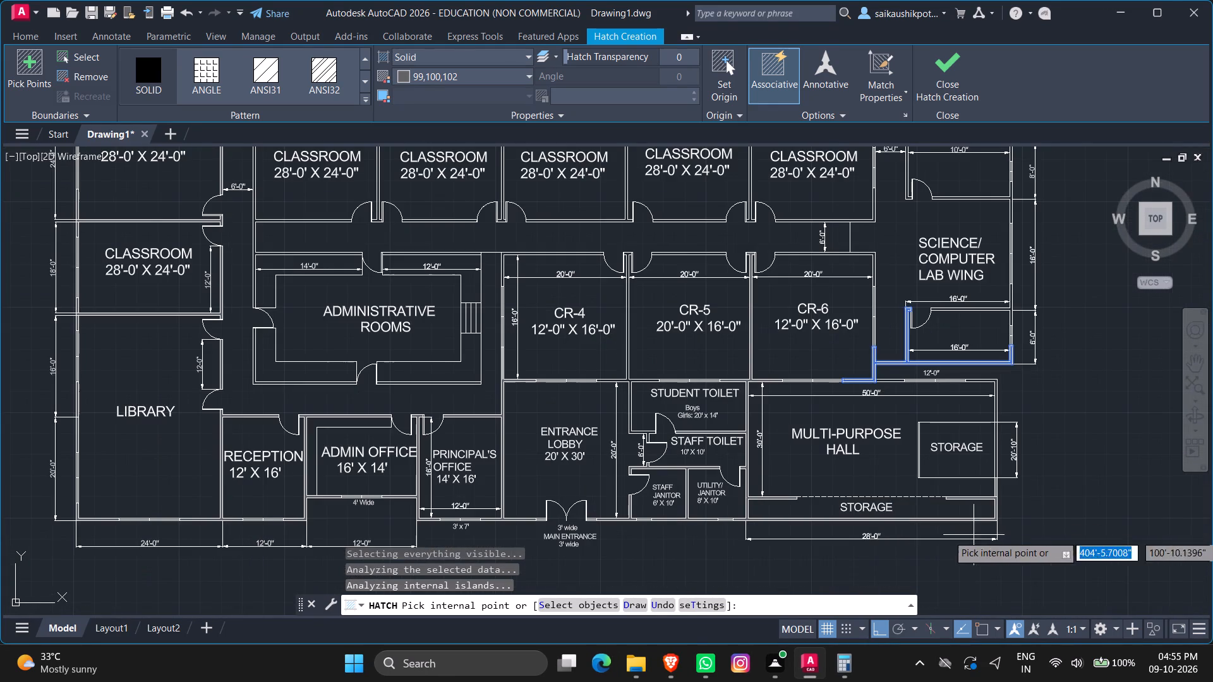
pyautogui.scroll(2, 979, 539)
pyautogui.scroll(1, 1024, 403)
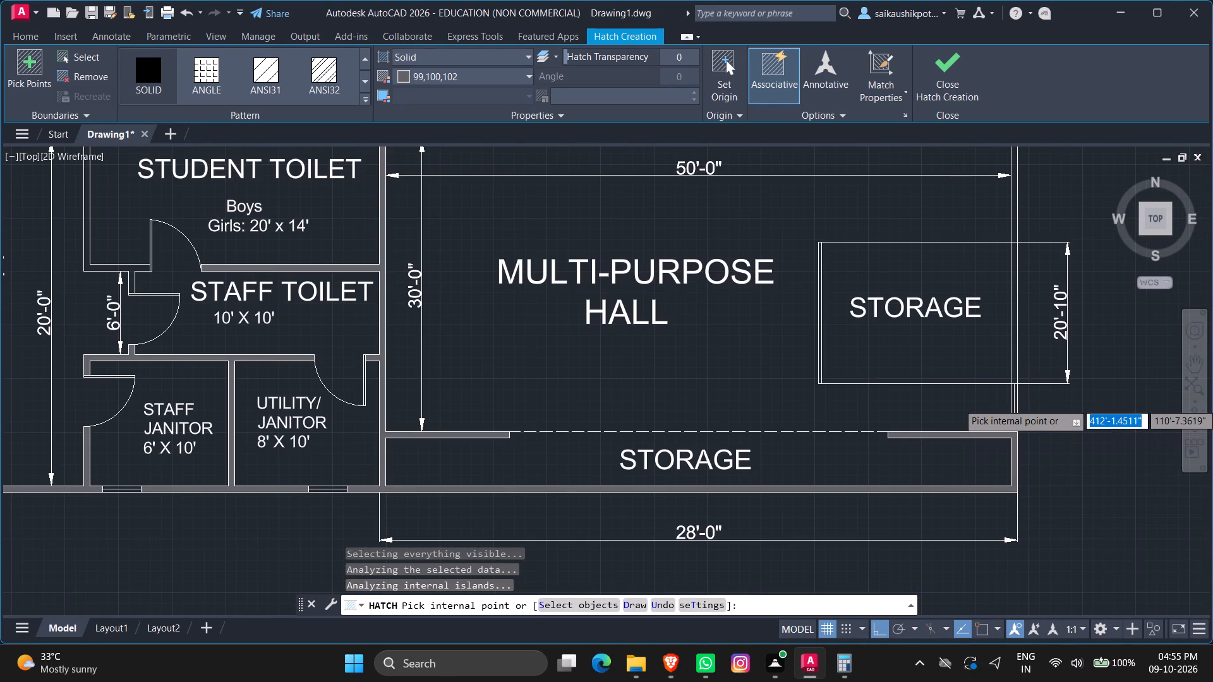
pyautogui.scroll(2, 1024, 403)
pyautogui.scroll(-2, 1022, 478)
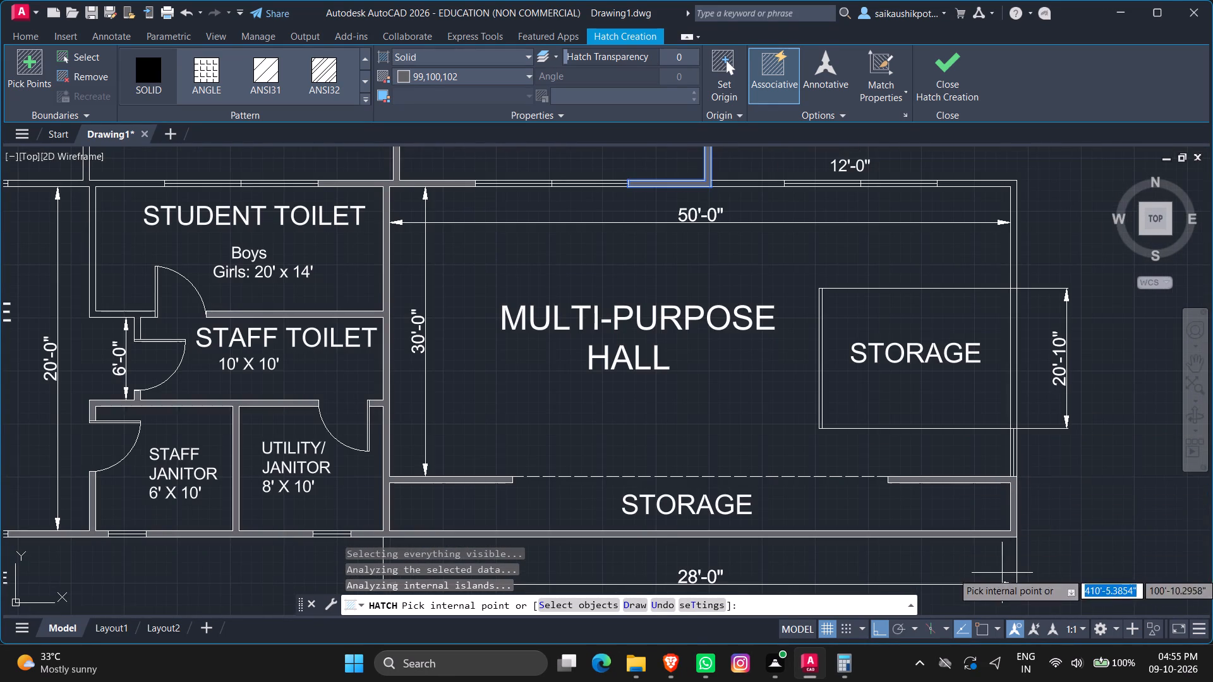
pyautogui.click(1015, 378)
# Add the science/computer lab wing's outer walls and the walls enclosing its north and south rooms to the solid hatch.
pyautogui.scroll(-5, 1017, 431)
pyautogui.scroll(4, 987, 389)
pyautogui.scroll(-3, 981, 495)
pyautogui.scroll(3, 987, 476)
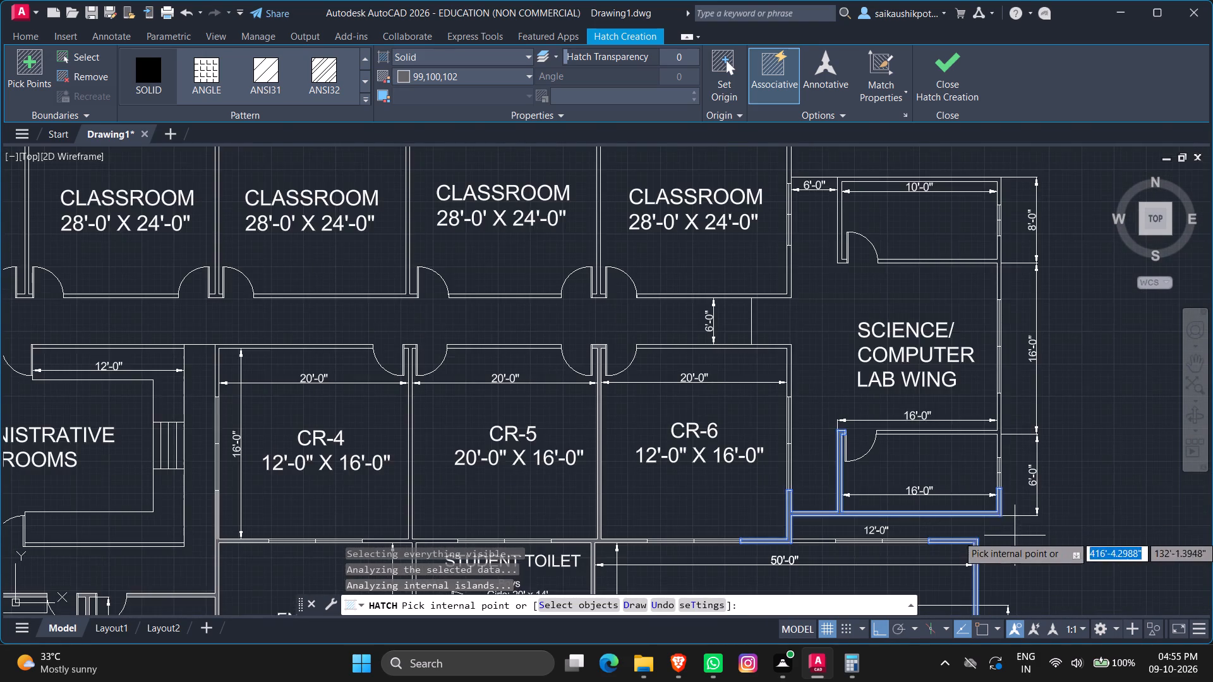
pyautogui.scroll(2, 1002, 484)
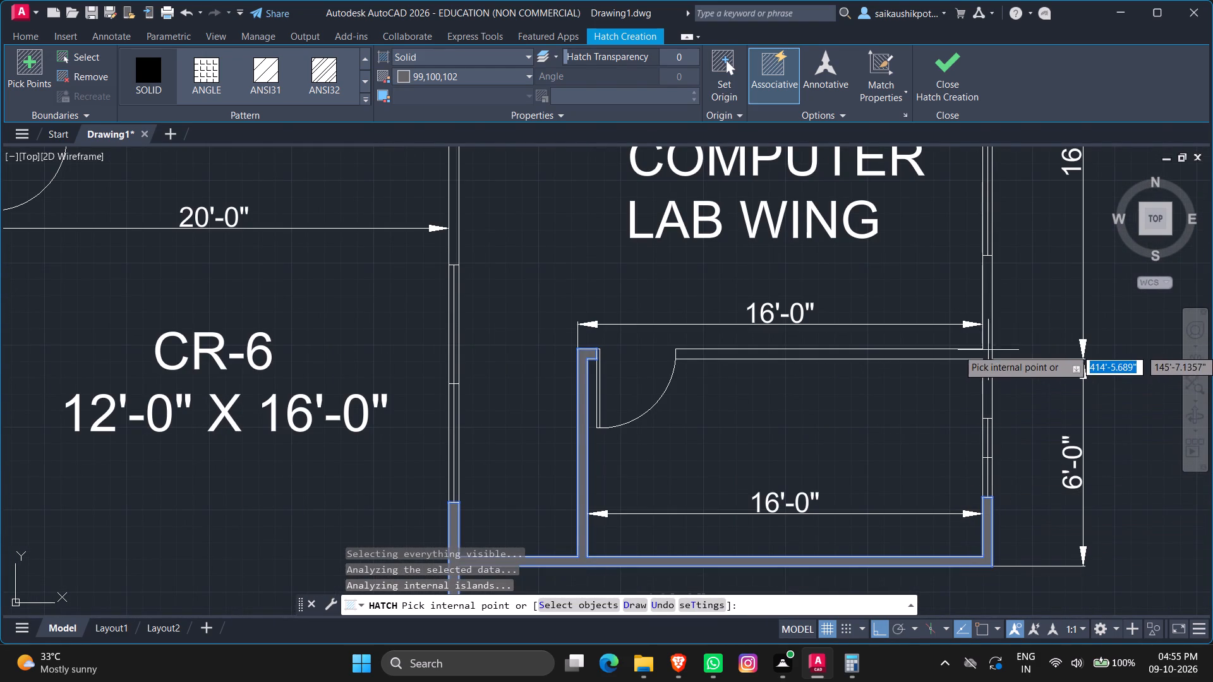
pyautogui.click(985, 354)
pyautogui.scroll(-3, 1005, 402)
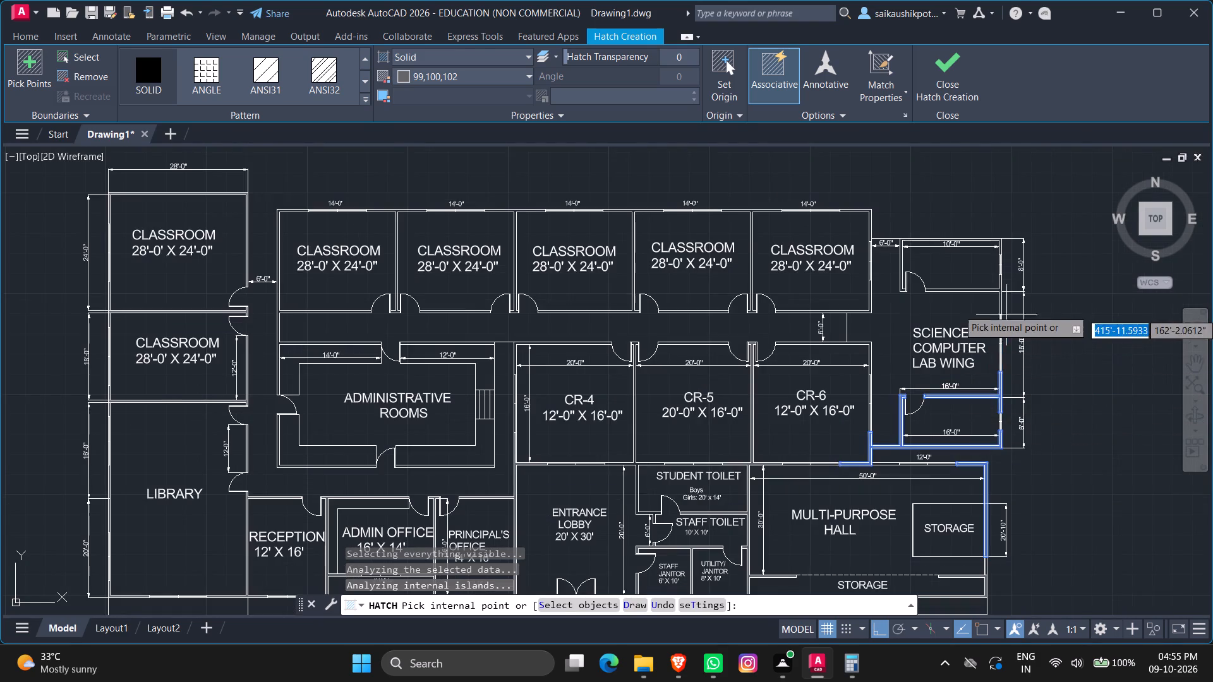
pyautogui.scroll(3, 998, 299)
pyautogui.click(997, 311)
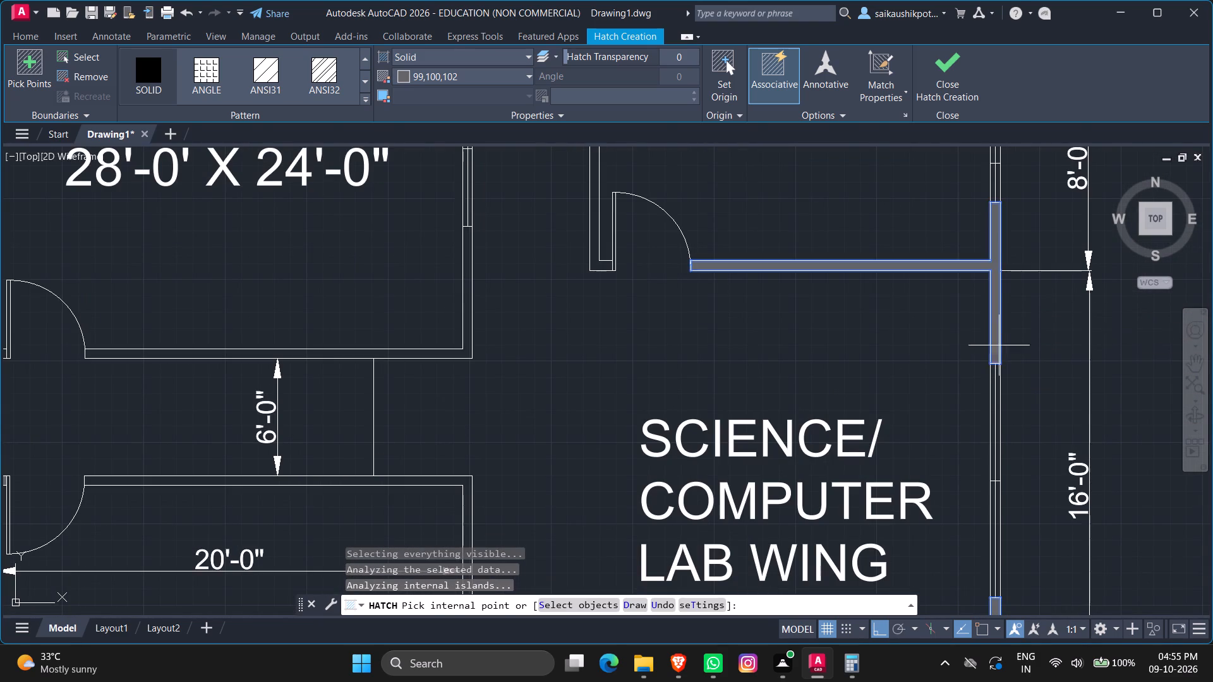
pyautogui.scroll(-3, 1008, 385)
pyautogui.scroll(3, 992, 304)
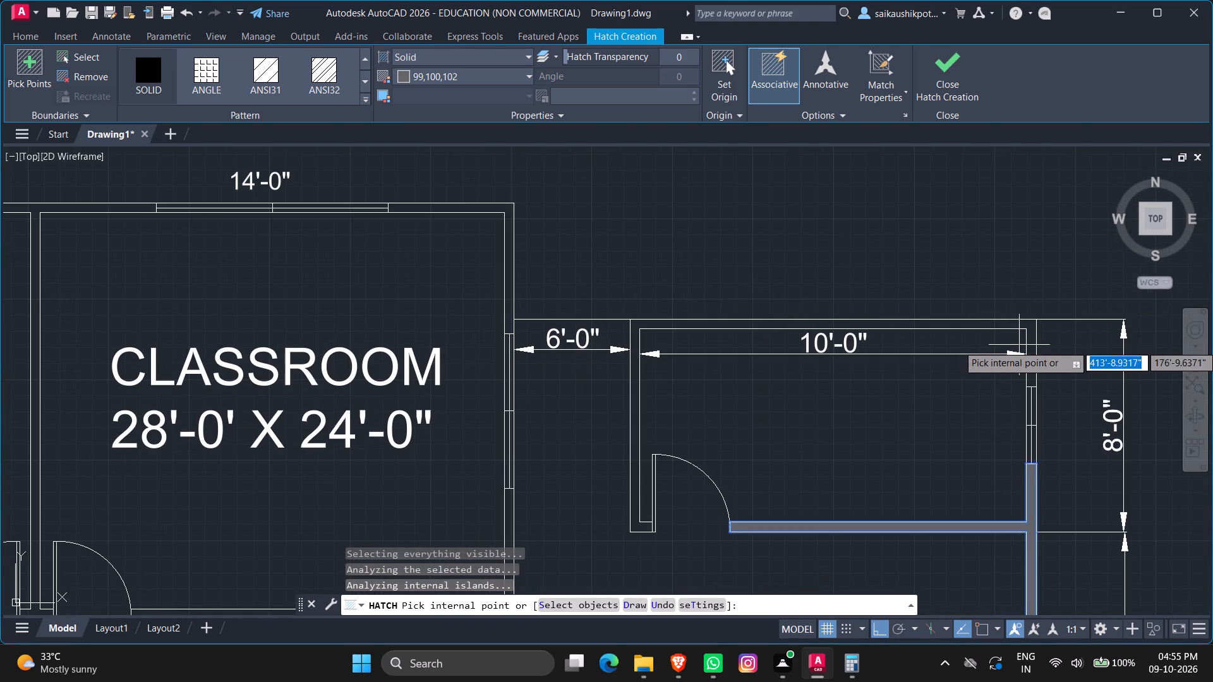
pyautogui.click(1031, 351)
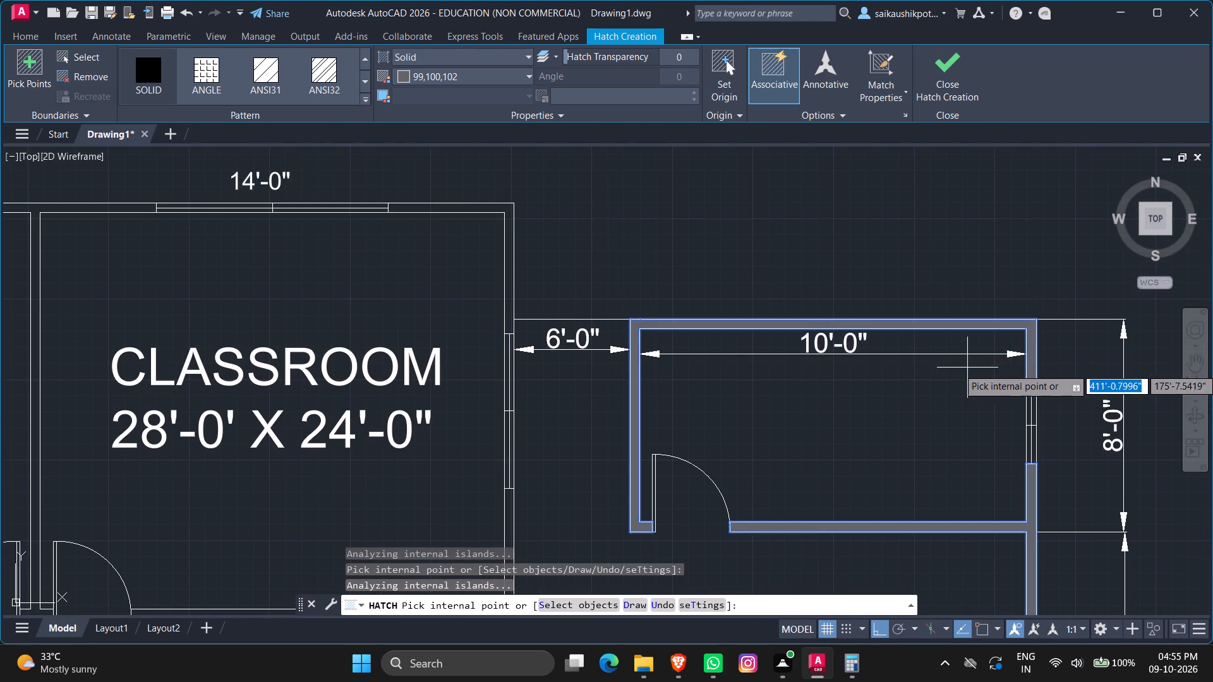
# Hatch the easternmost upper-row classroom's outer corner, corridor wall and the partition shared with the neighbouring classroom.
pyautogui.scroll(-3, 964, 369)
pyautogui.scroll(2, 824, 380)
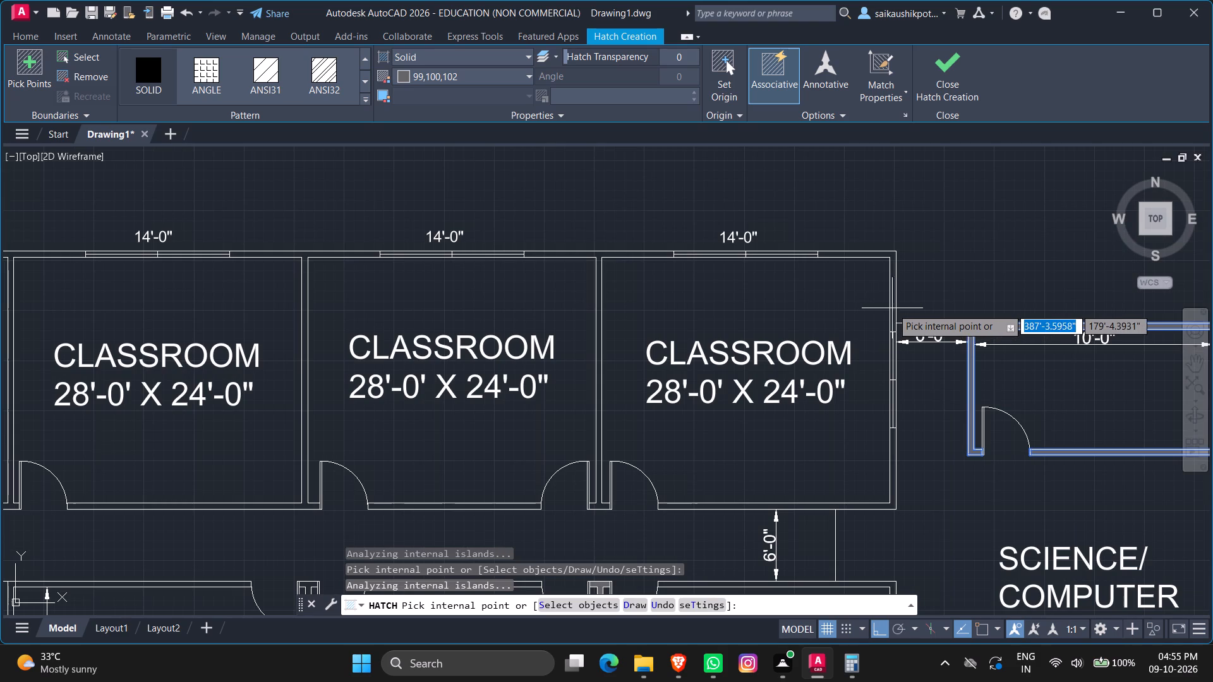
pyautogui.click(892, 308)
pyautogui.click(896, 475)
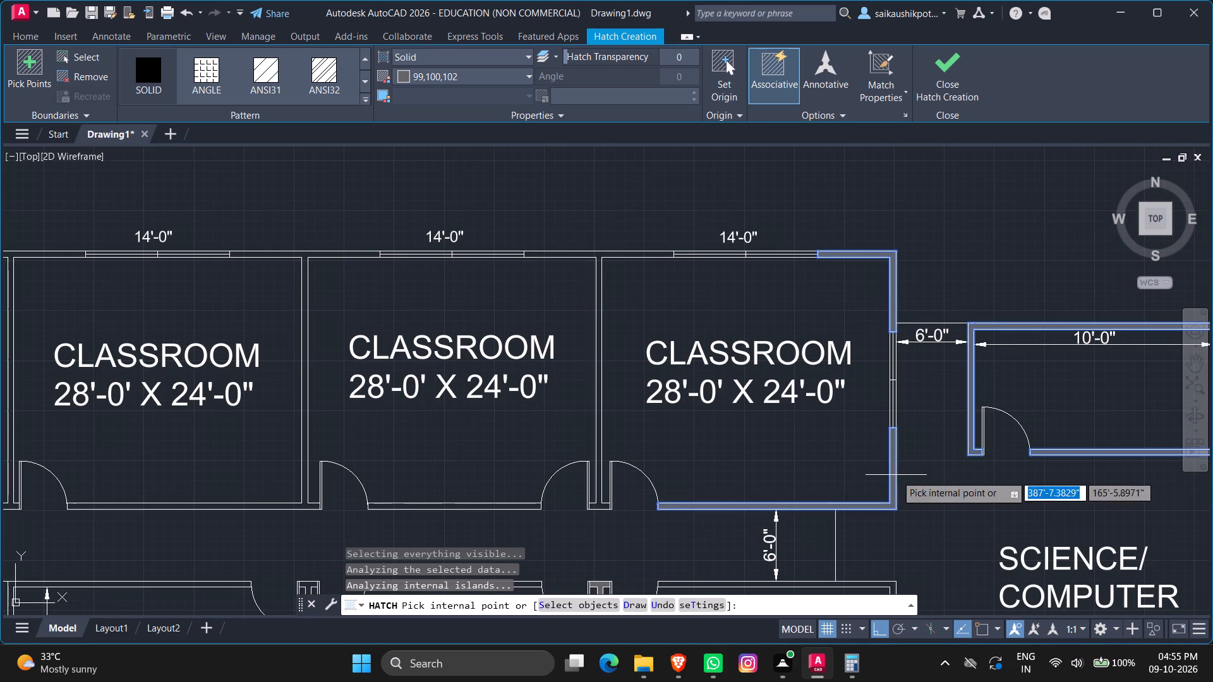
pyautogui.click(598, 417)
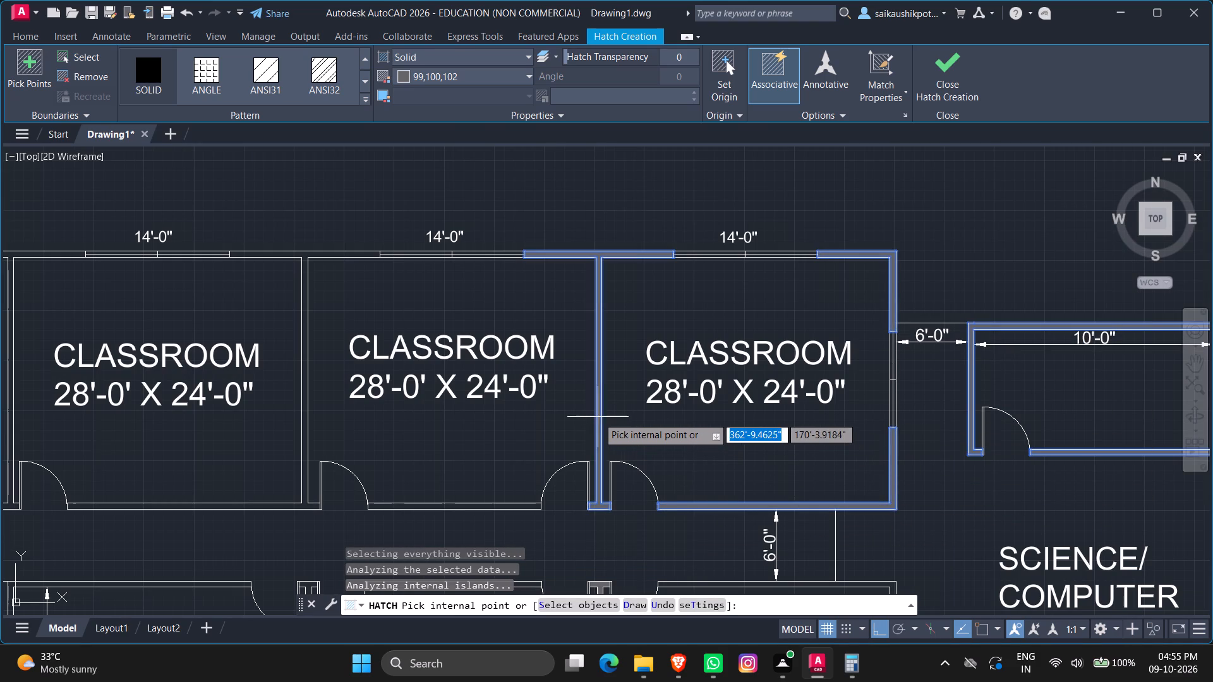
# Add the partition between the third and fourth upper-row classrooms and the fourth classroom's corridor wall to the hatch.
pyautogui.scroll(-4, 624, 397)
pyautogui.scroll(2, 641, 404)
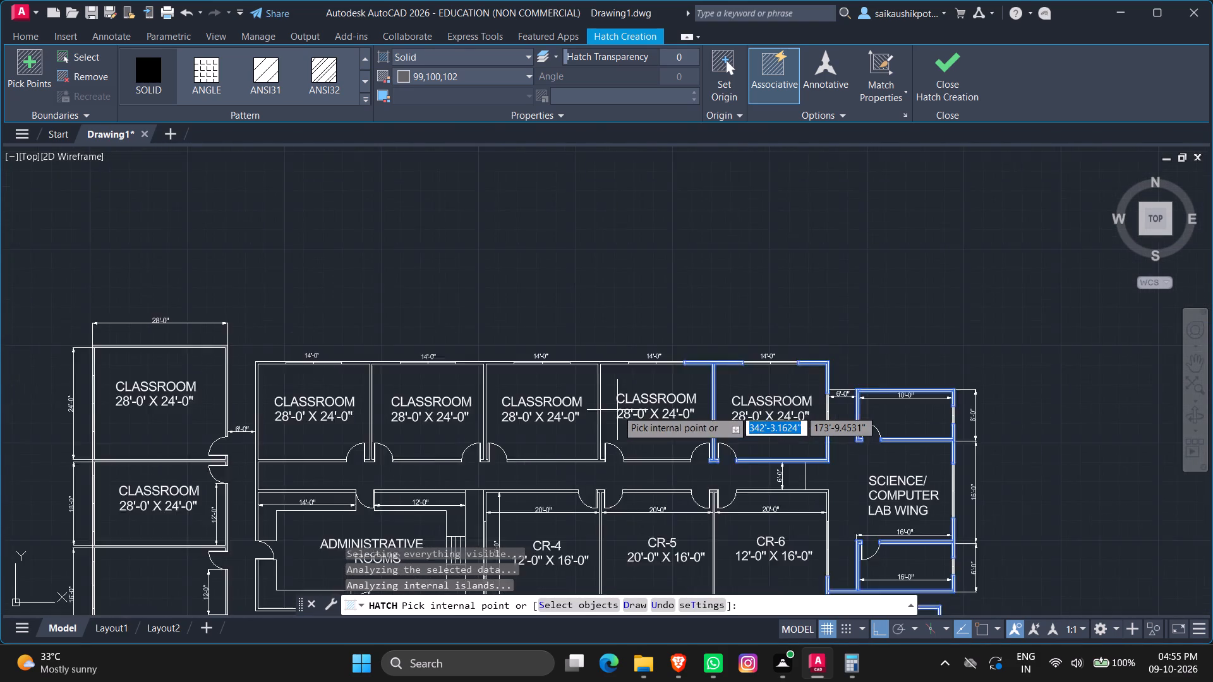
pyautogui.scroll(1, 617, 410)
pyautogui.scroll(-3, 617, 410)
pyautogui.scroll(3, 608, 423)
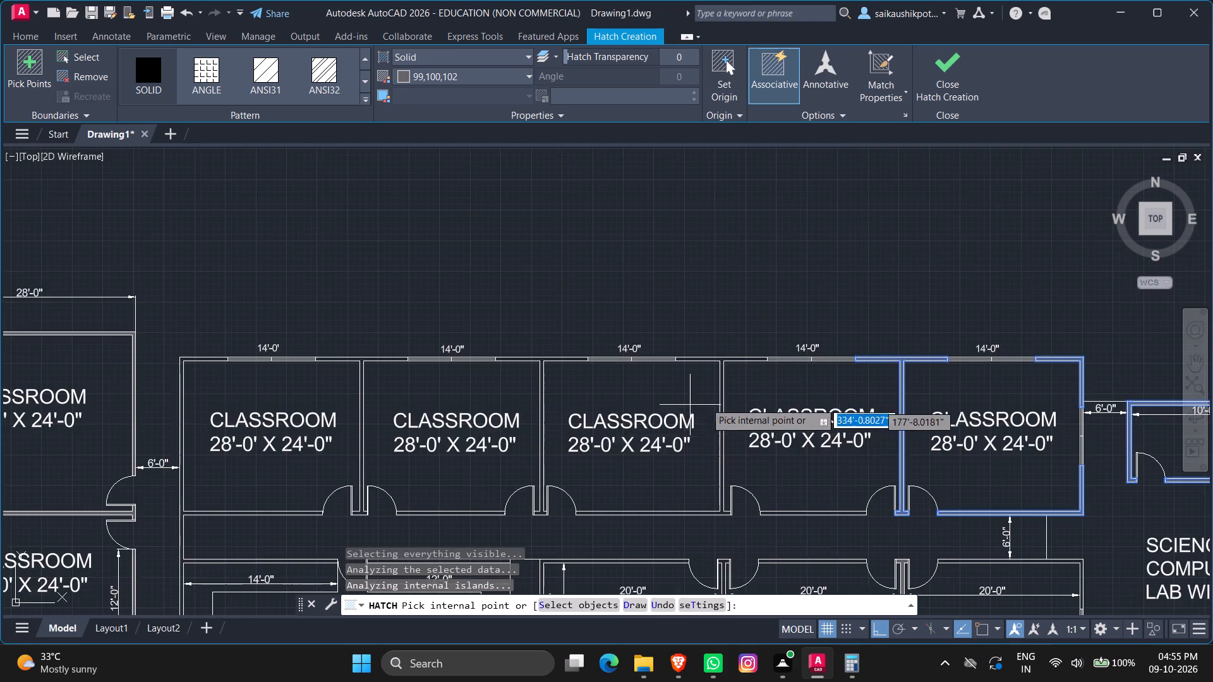
pyautogui.scroll(2, 733, 397)
pyautogui.click(699, 308)
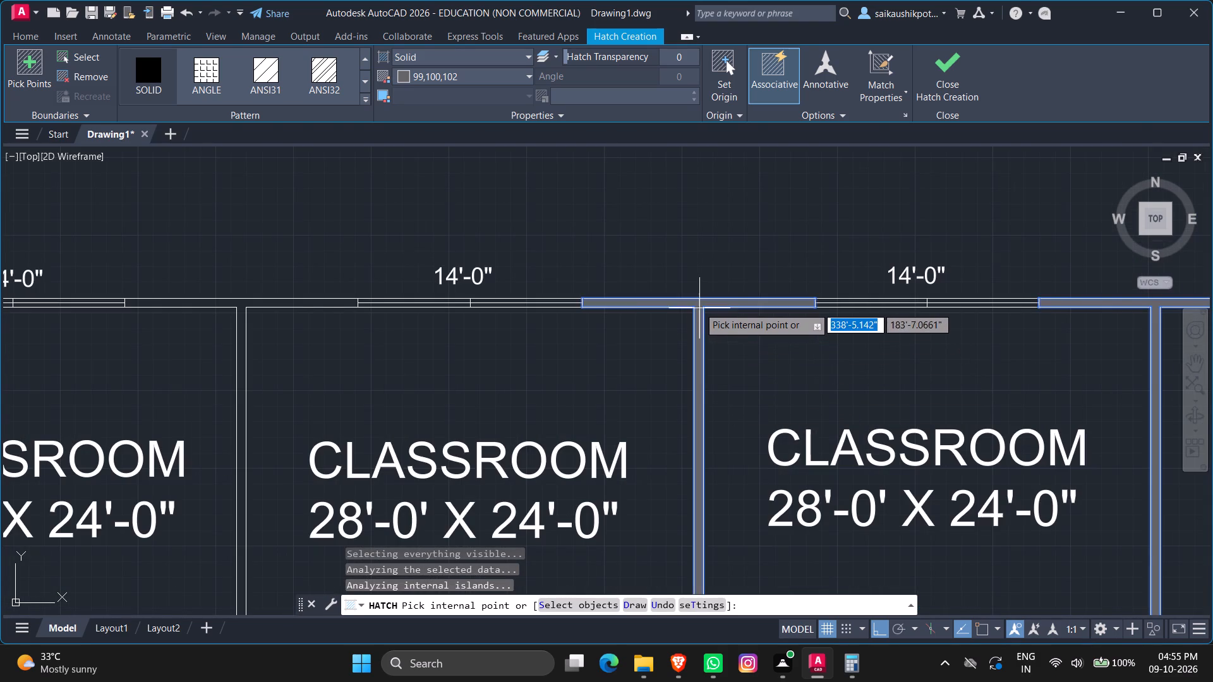
pyautogui.scroll(-3, 732, 338)
pyautogui.scroll(2, 826, 559)
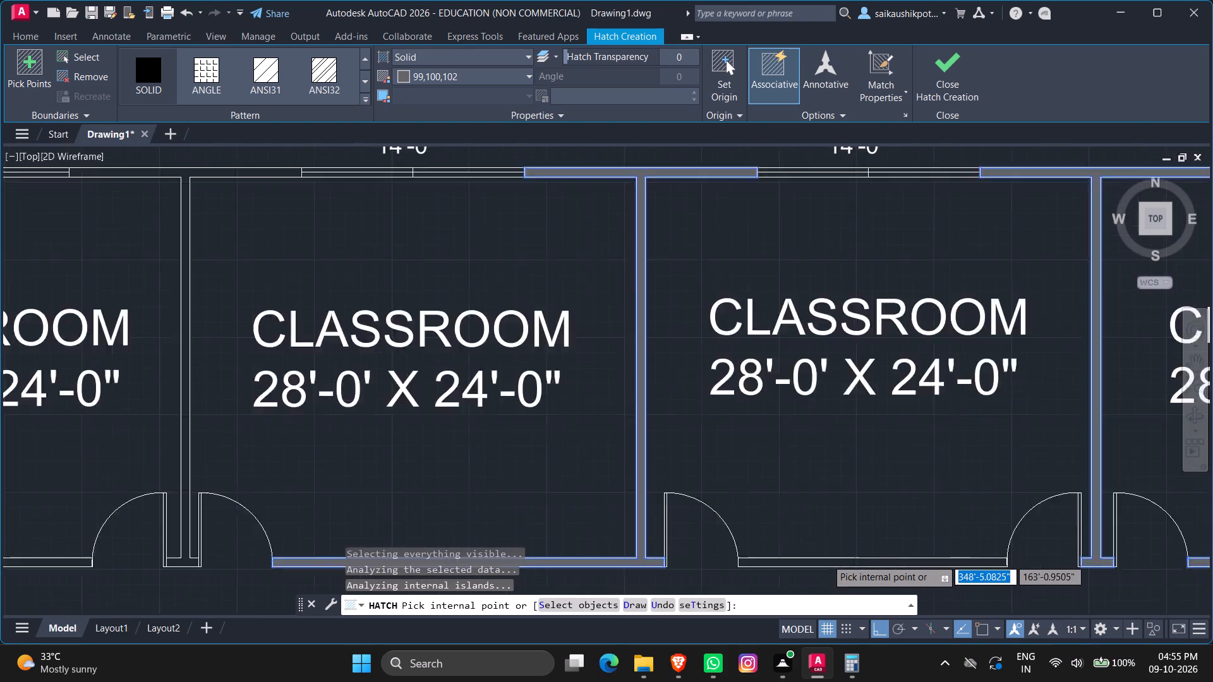
pyautogui.scroll(1, 826, 559)
pyautogui.click(819, 565)
# Hatch the partitions on both sides of the second upper-row classroom and its corridor wall.
pyautogui.scroll(-7, 797, 539)
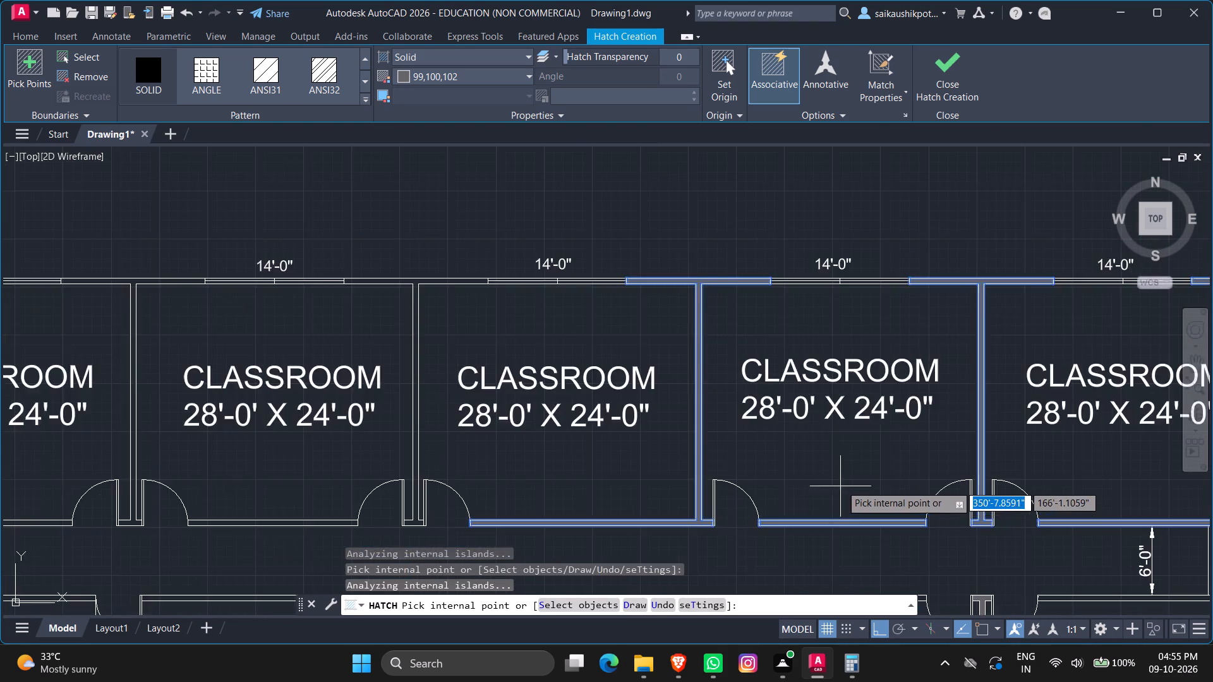
pyautogui.scroll(-3, 842, 485)
pyautogui.scroll(5, 751, 472)
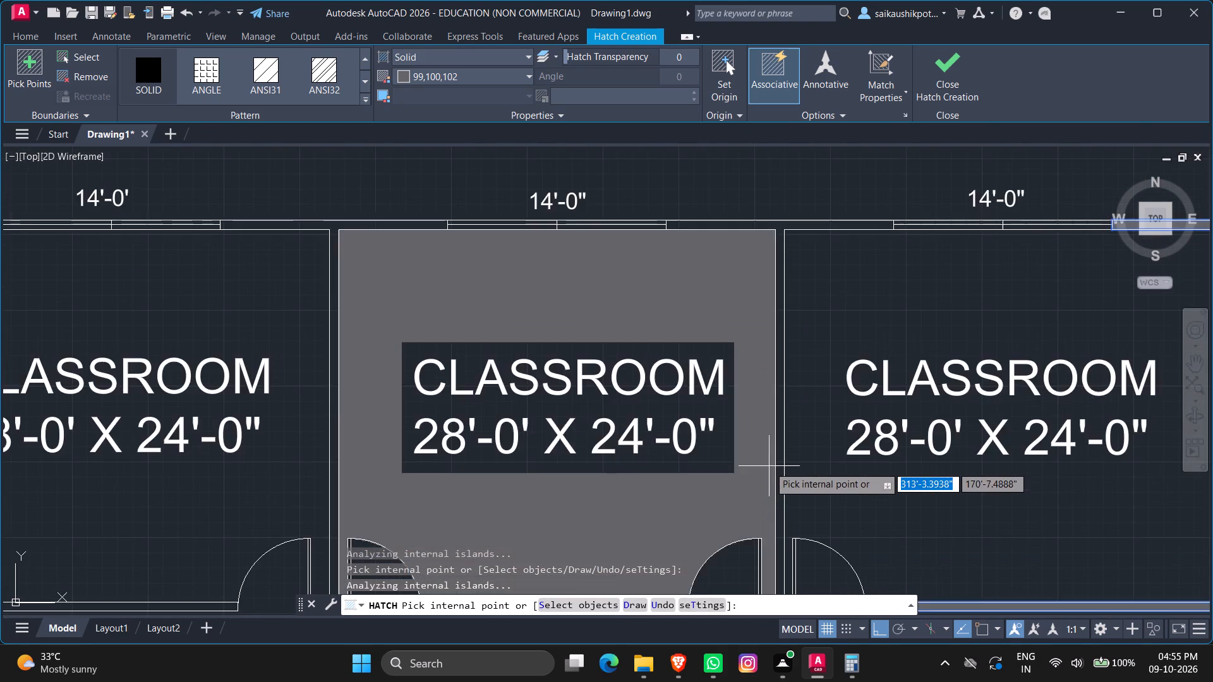
pyautogui.scroll(1, 768, 469)
pyautogui.click(783, 484)
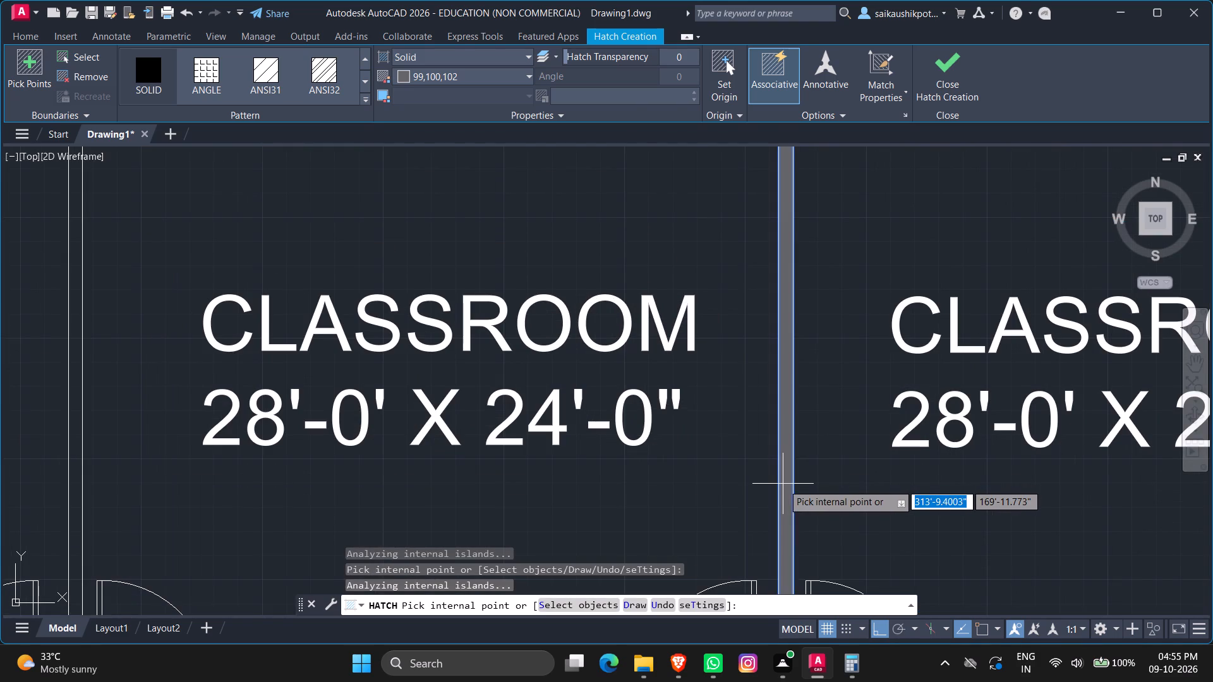
pyautogui.scroll(-7, 783, 484)
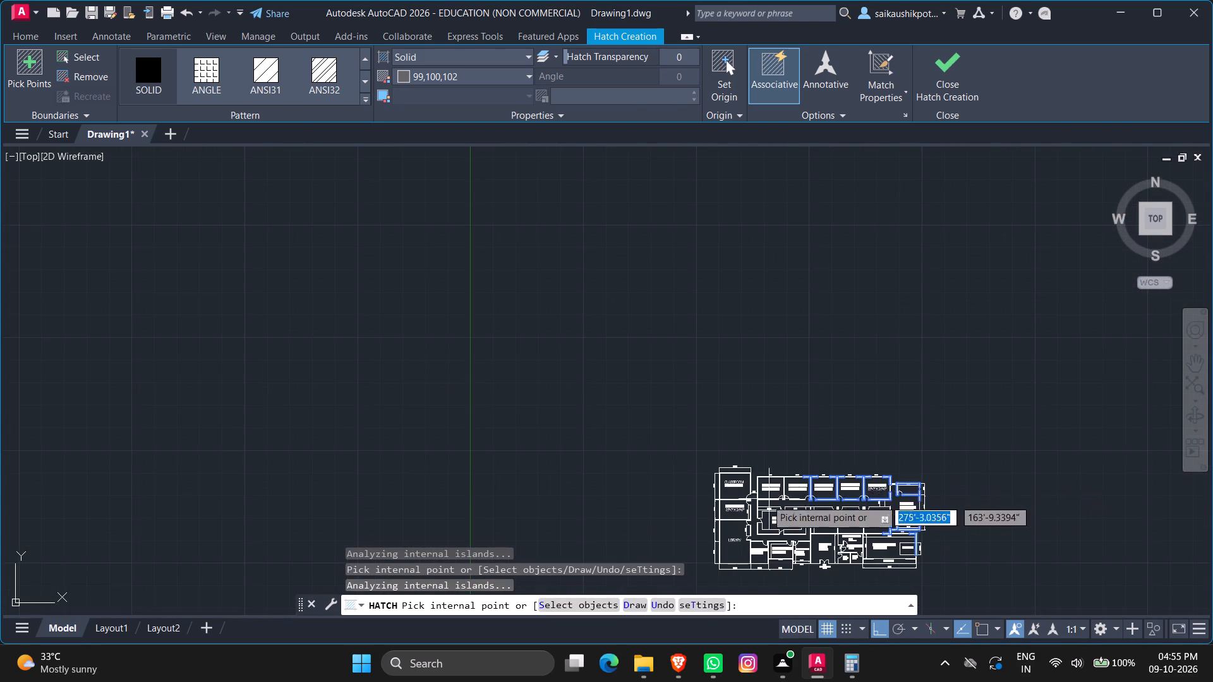
pyautogui.scroll(3, 751, 506)
pyautogui.scroll(2, 848, 446)
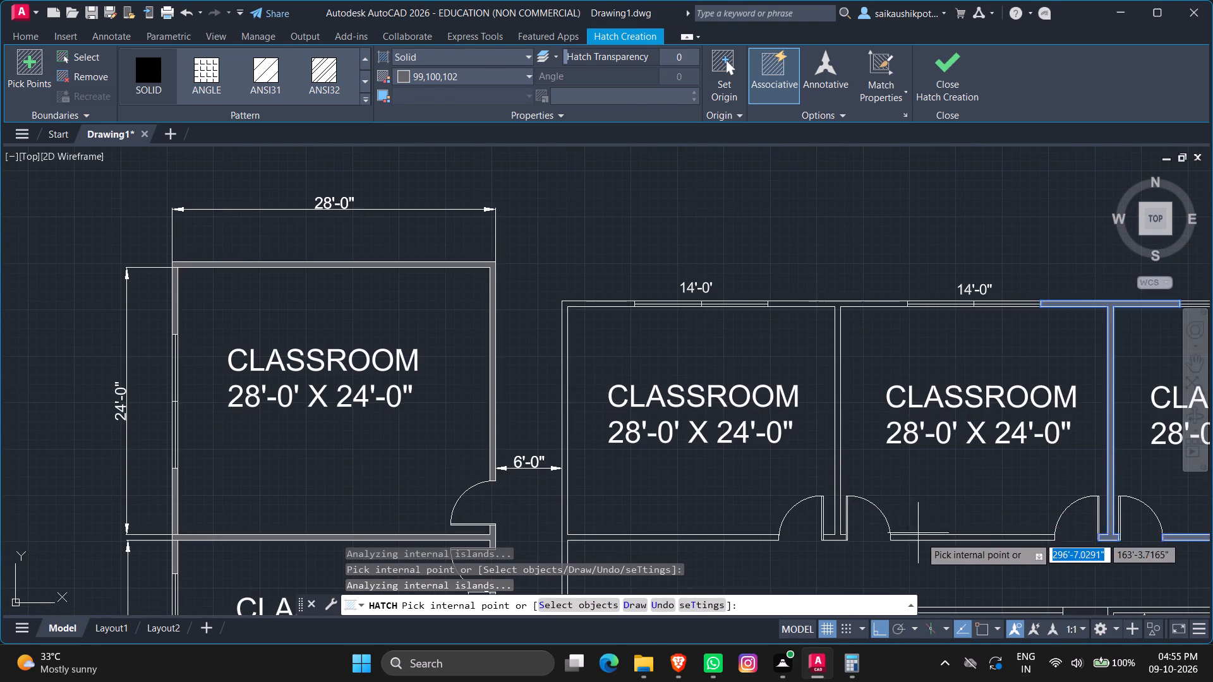
pyautogui.scroll(1, 924, 541)
pyautogui.click(916, 539)
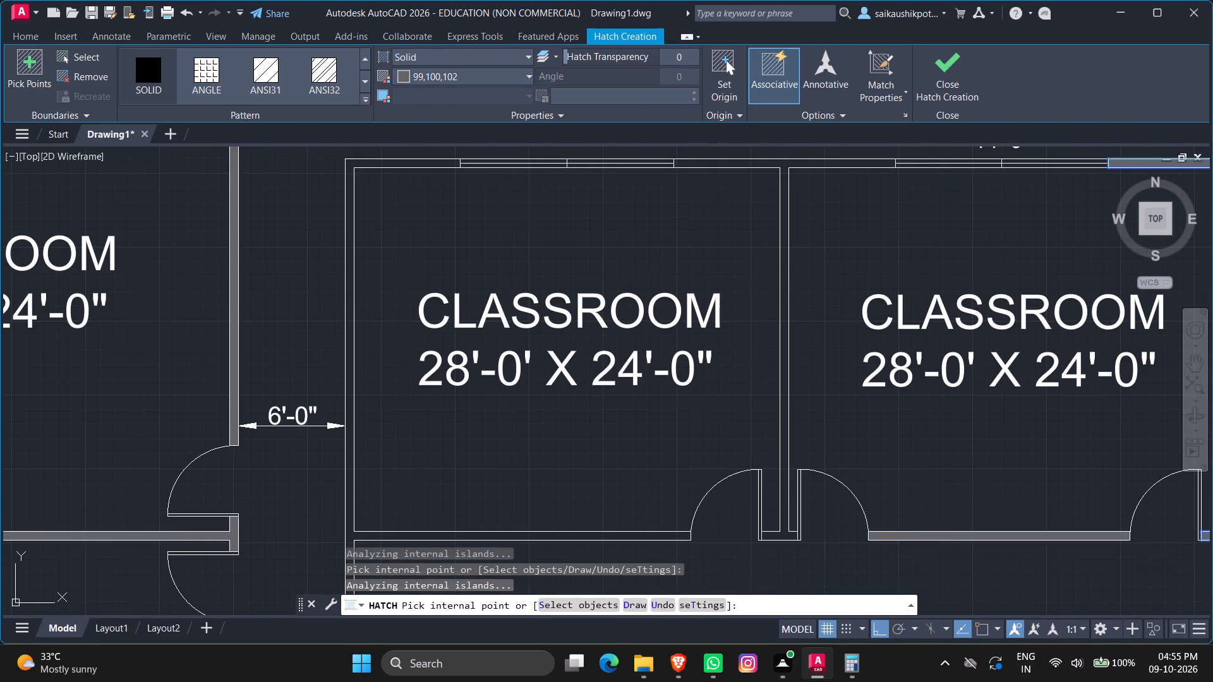
pyautogui.click(785, 535)
# Add the first upper-row classroom's west and corridor walls, continuing down to the administrative rooms' northwest walls, to the hatch.
pyautogui.scroll(-1, 805, 540)
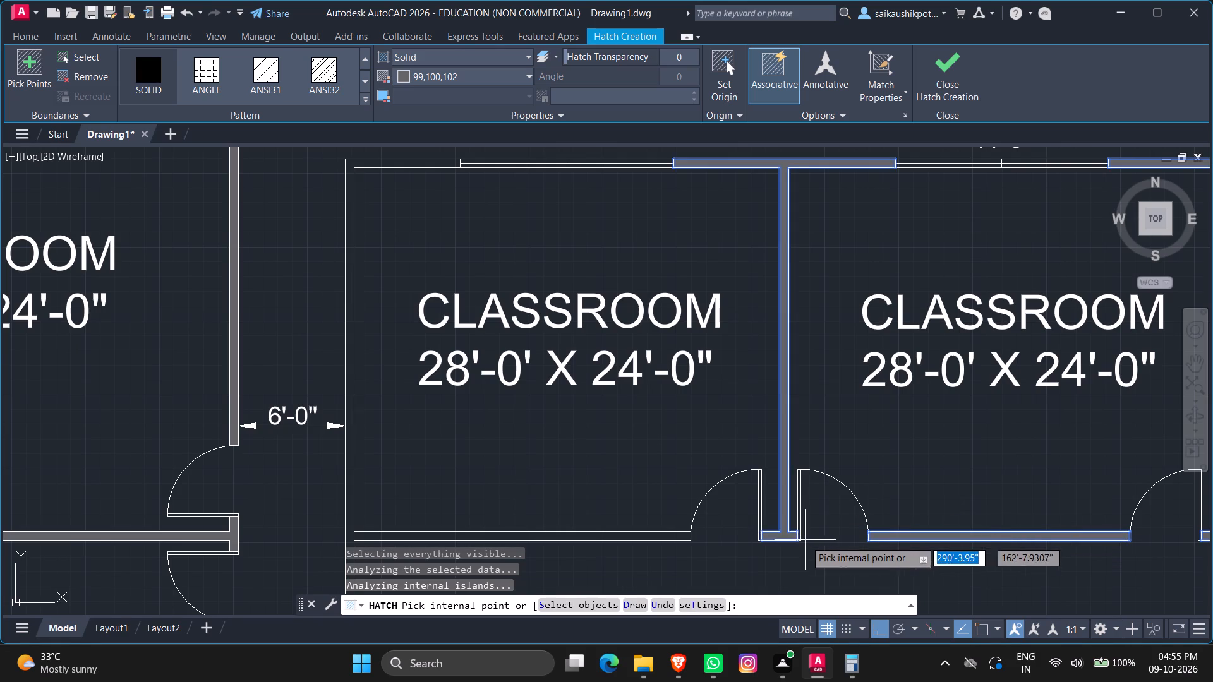
pyautogui.scroll(-1, 805, 540)
pyautogui.scroll(-2, 812, 469)
pyautogui.scroll(2, 738, 520)
pyautogui.scroll(3, 748, 464)
pyautogui.click(788, 404)
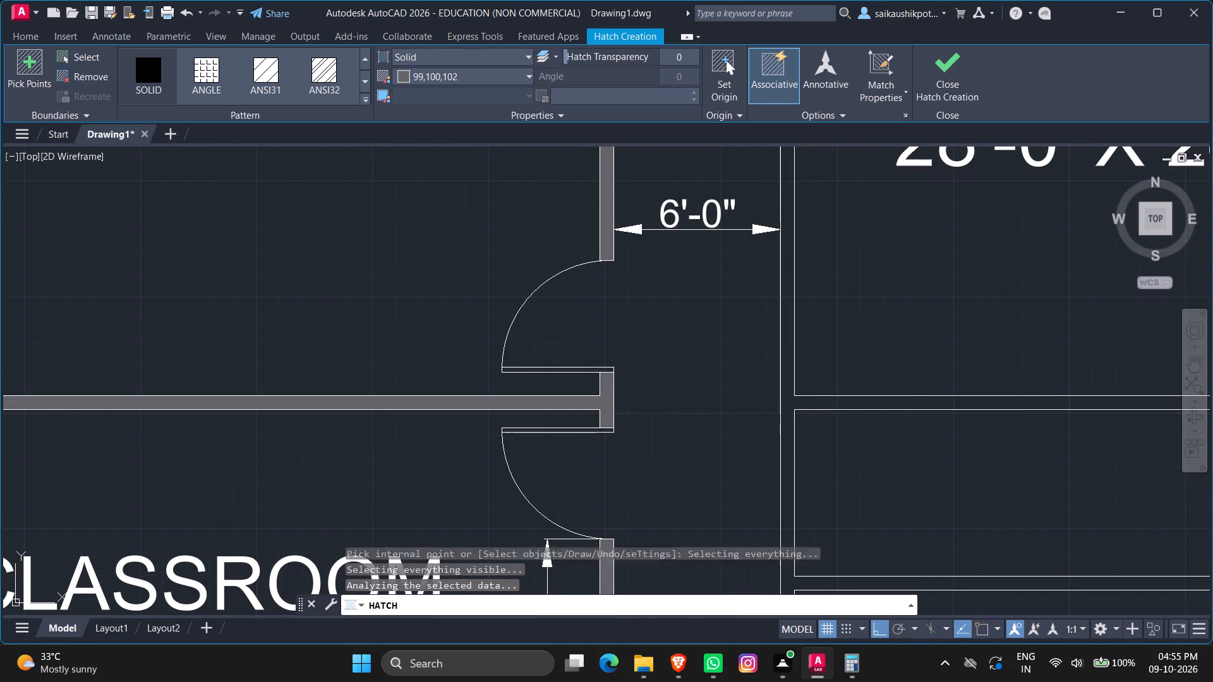
# Add CR-6's corridor wall and the adjoining upper part of its east wall to the solid hatch.
pyautogui.scroll(-5, 794, 418)
pyautogui.scroll(-2, 836, 460)
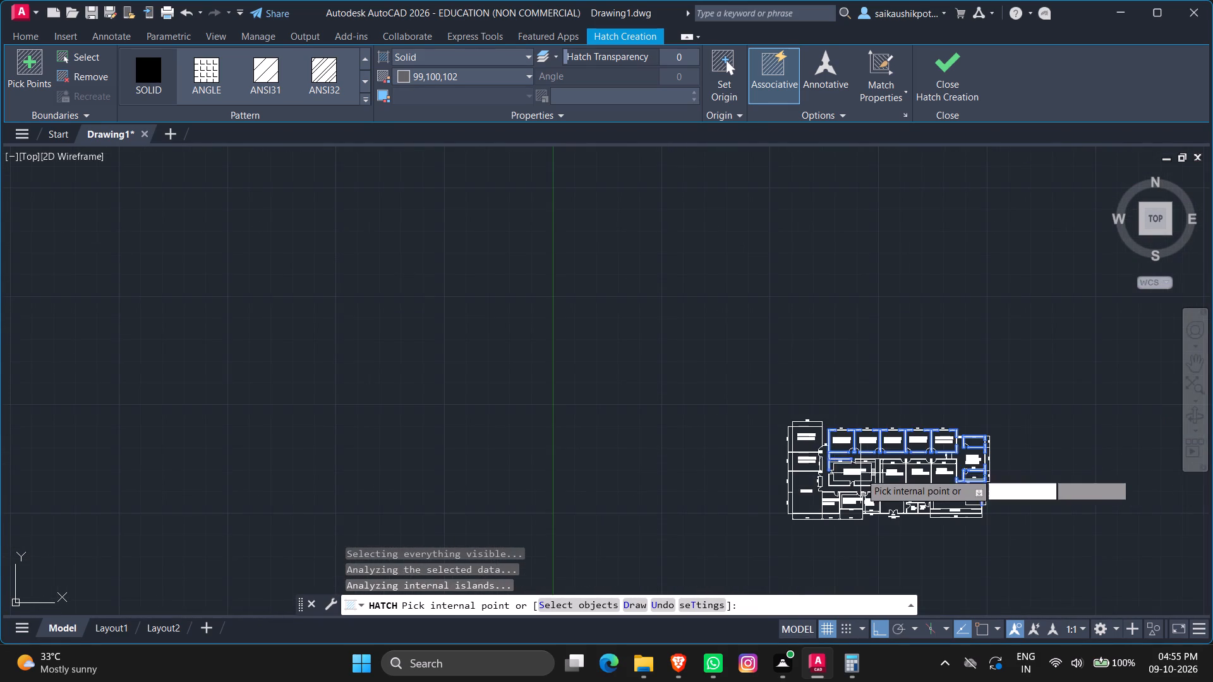
pyautogui.scroll(3, 863, 477)
pyautogui.scroll(2, 999, 447)
pyautogui.scroll(-5, 996, 447)
pyautogui.scroll(2, 1001, 437)
pyautogui.scroll(3, 883, 364)
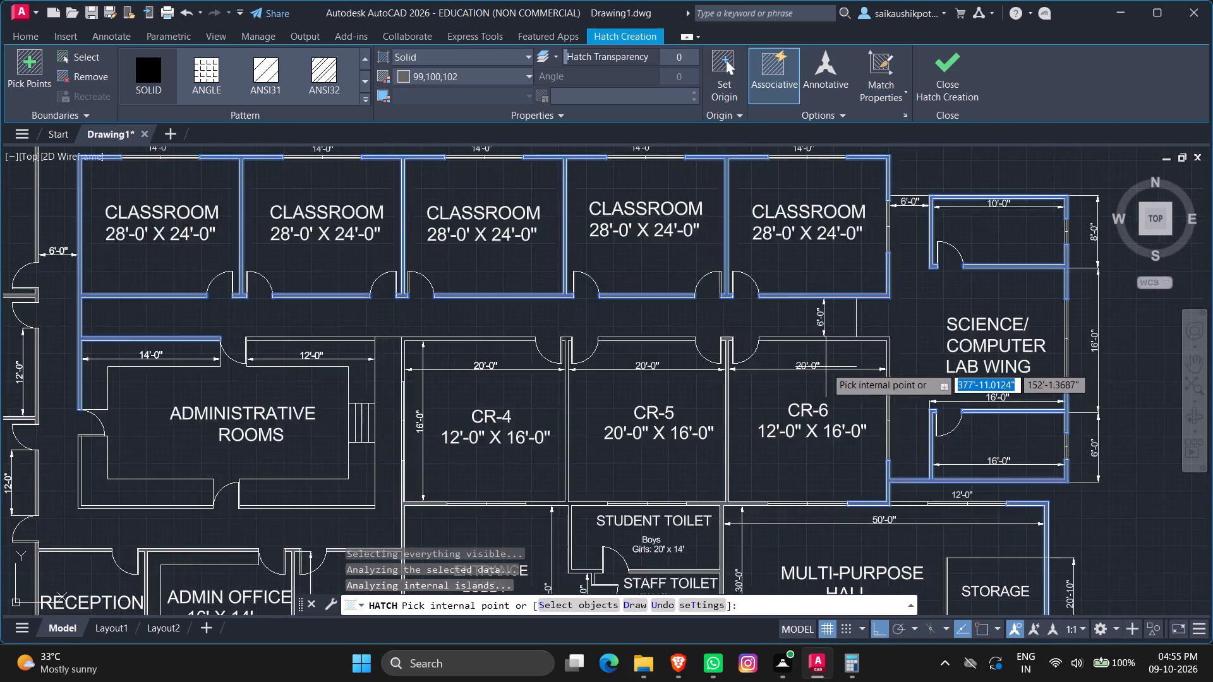
pyautogui.scroll(1, 826, 367)
pyautogui.scroll(2, 907, 328)
pyautogui.click(927, 311)
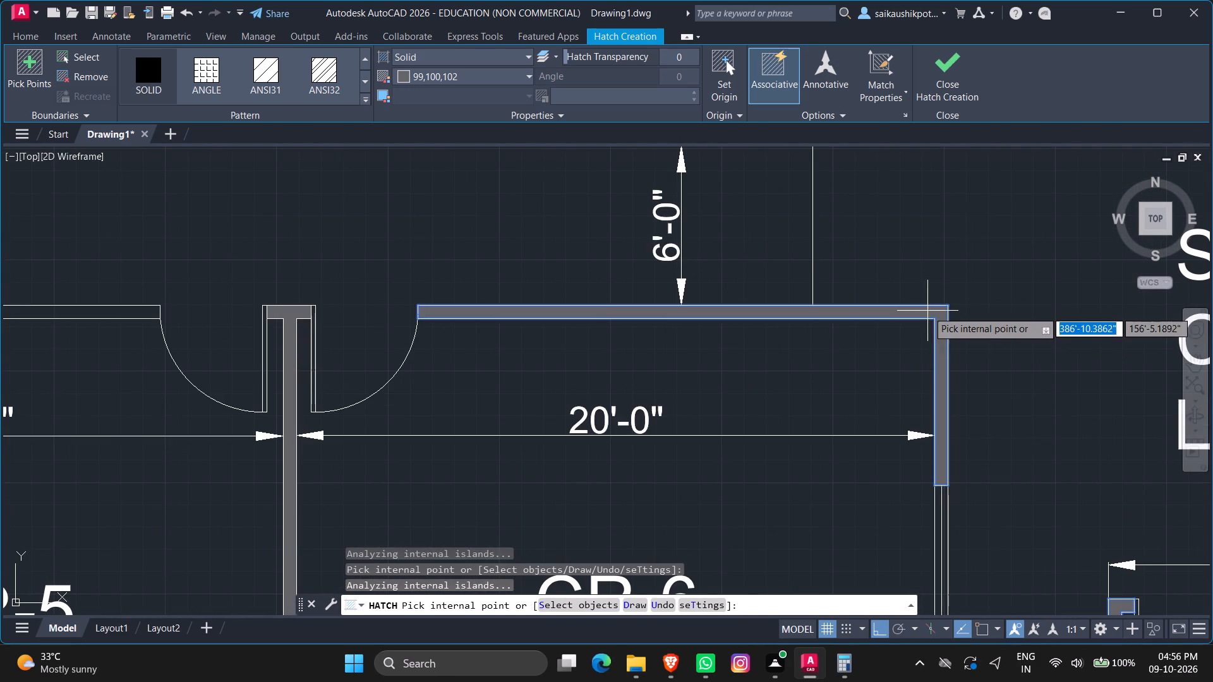
# Hatch the partition between CR-4 and CR-5 together with the connected walls along the student toilet's west side.
pyautogui.scroll(-2, 924, 329)
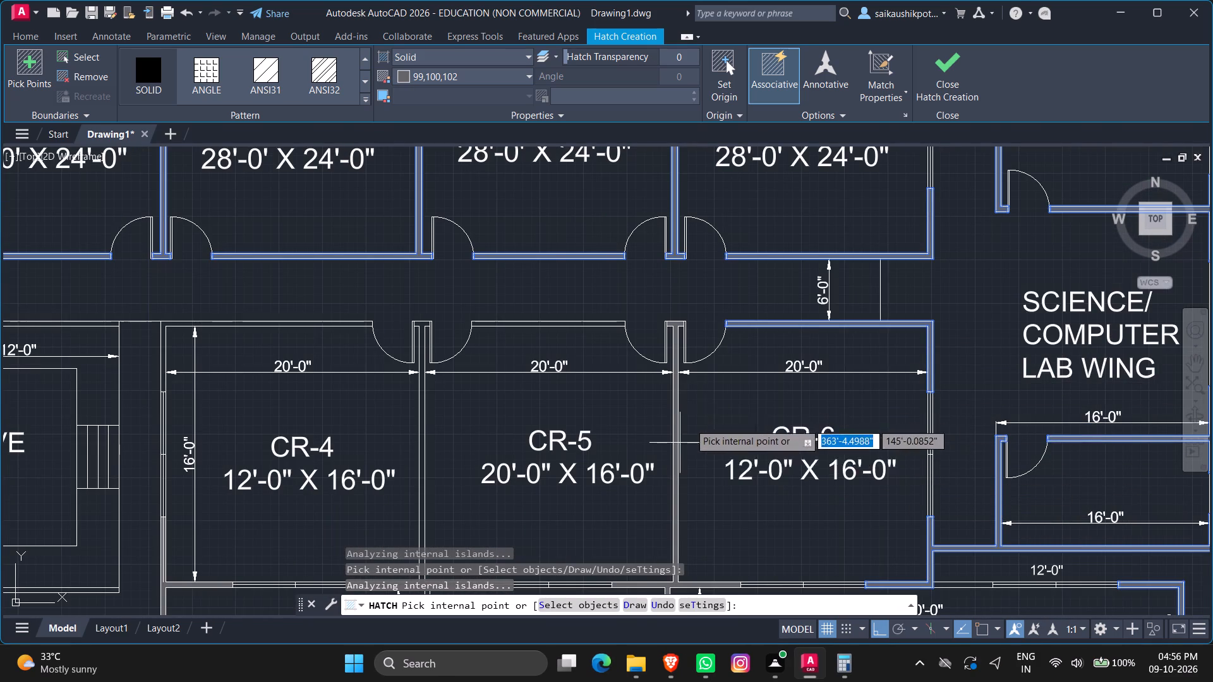
pyautogui.scroll(-3, 726, 401)
pyautogui.scroll(4, 766, 440)
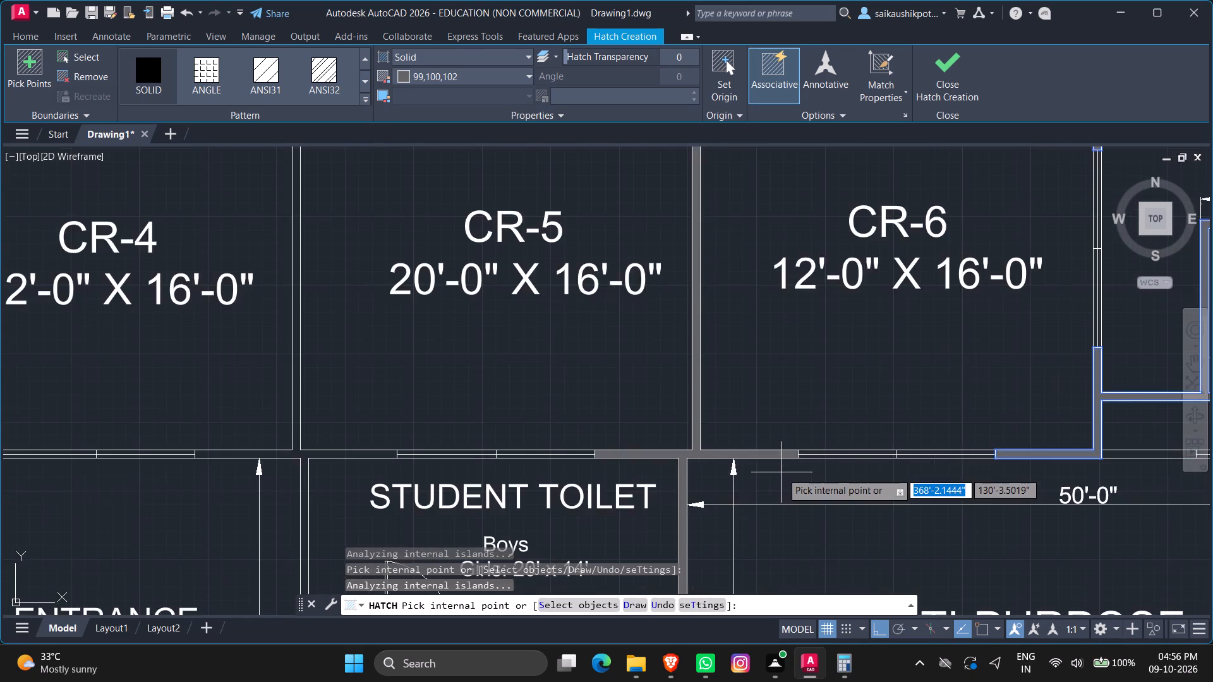
pyautogui.scroll(-2, 782, 472)
pyautogui.scroll(-2, 694, 390)
pyautogui.scroll(3, 665, 381)
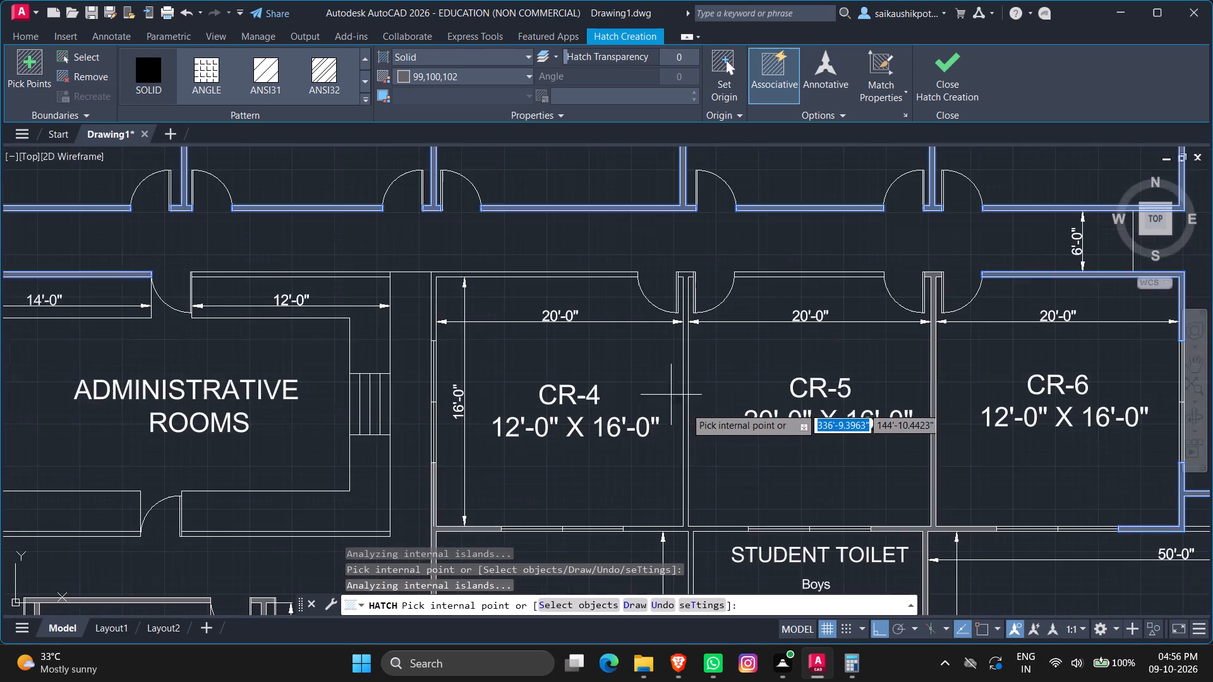
pyautogui.scroll(-3, 696, 511)
pyautogui.scroll(1, 691, 534)
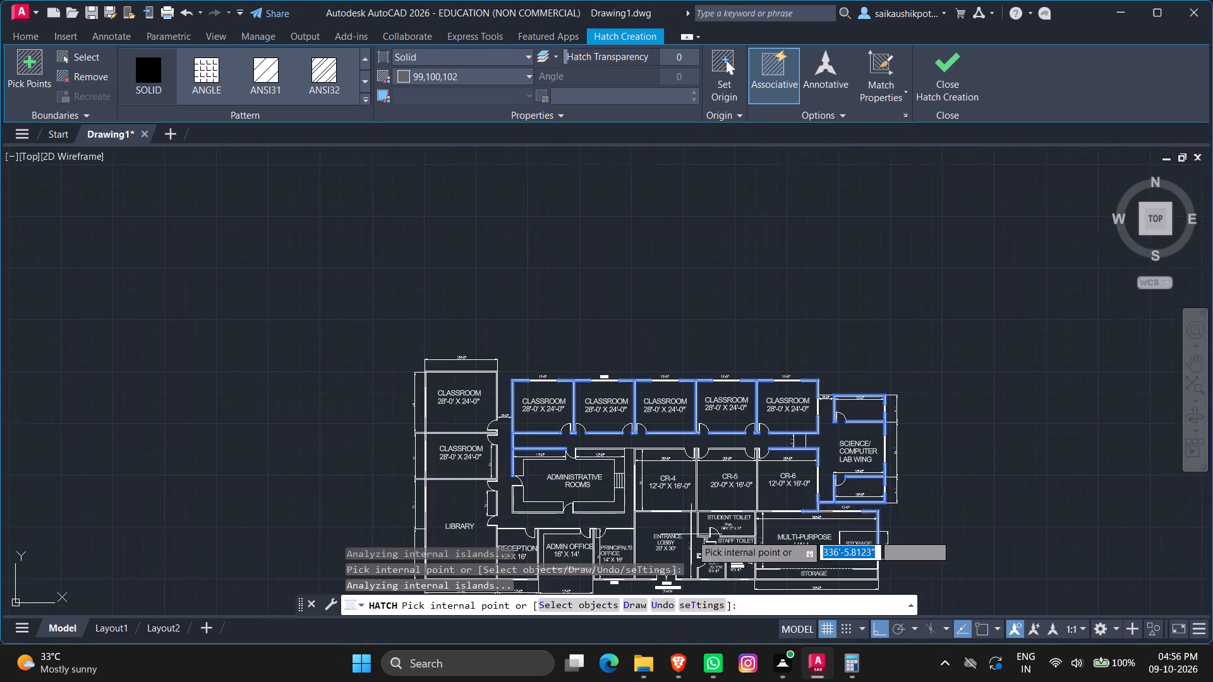
pyautogui.scroll(1, 691, 534)
pyautogui.scroll(1, 706, 480)
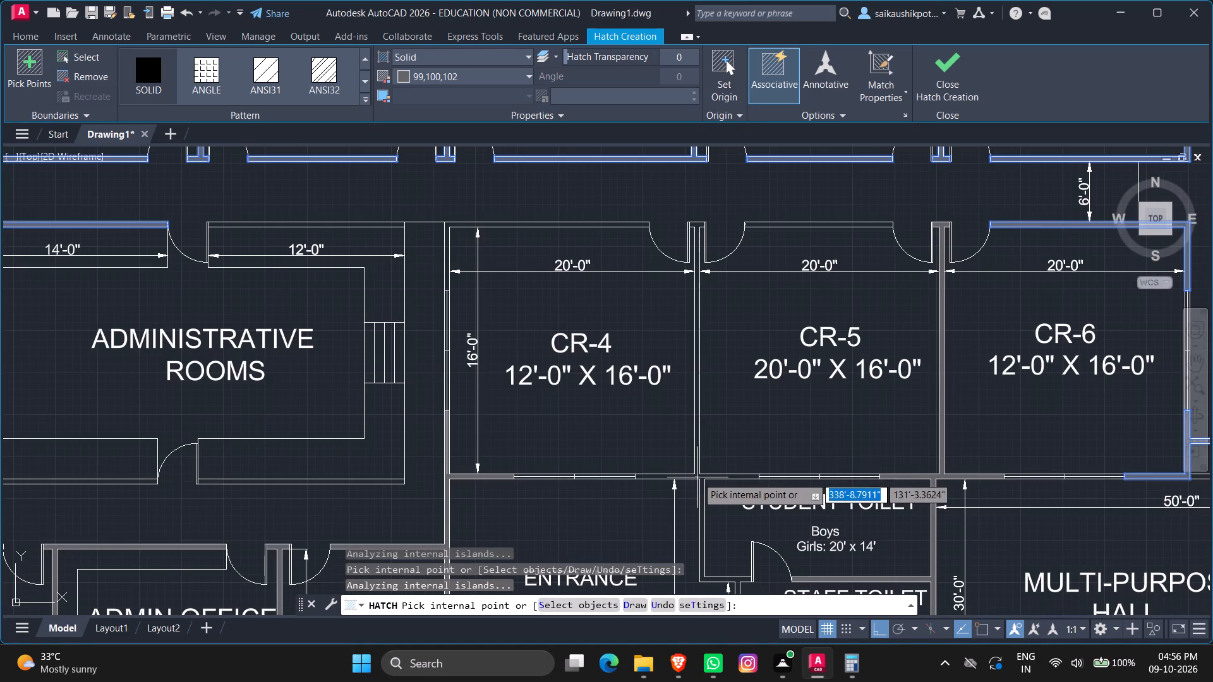
pyautogui.click(696, 477)
pyautogui.scroll(-2, 744, 440)
pyautogui.scroll(2, 755, 514)
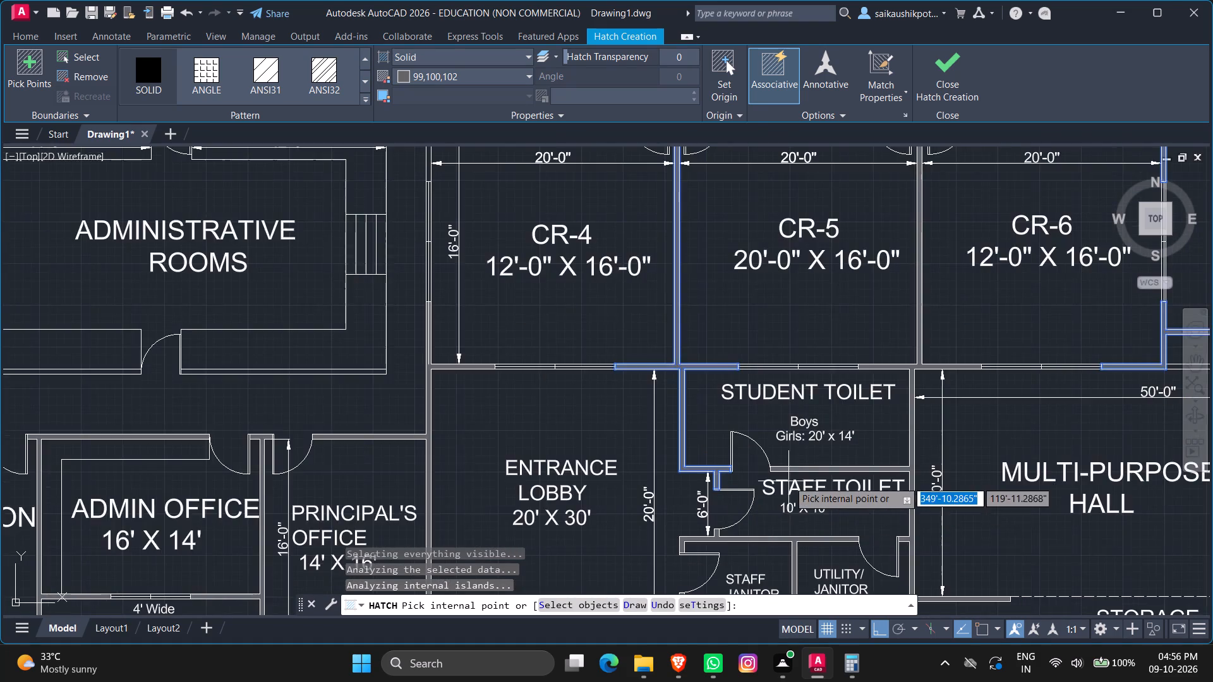
# Add the corridor walls of CR-5 and CR-4, including the upper part of CR-4's west wall, to the solid hatch.
pyautogui.scroll(2, 788, 481)
pyautogui.scroll(-3, 859, 429)
pyautogui.scroll(-1, 800, 512)
pyautogui.scroll(3, 782, 366)
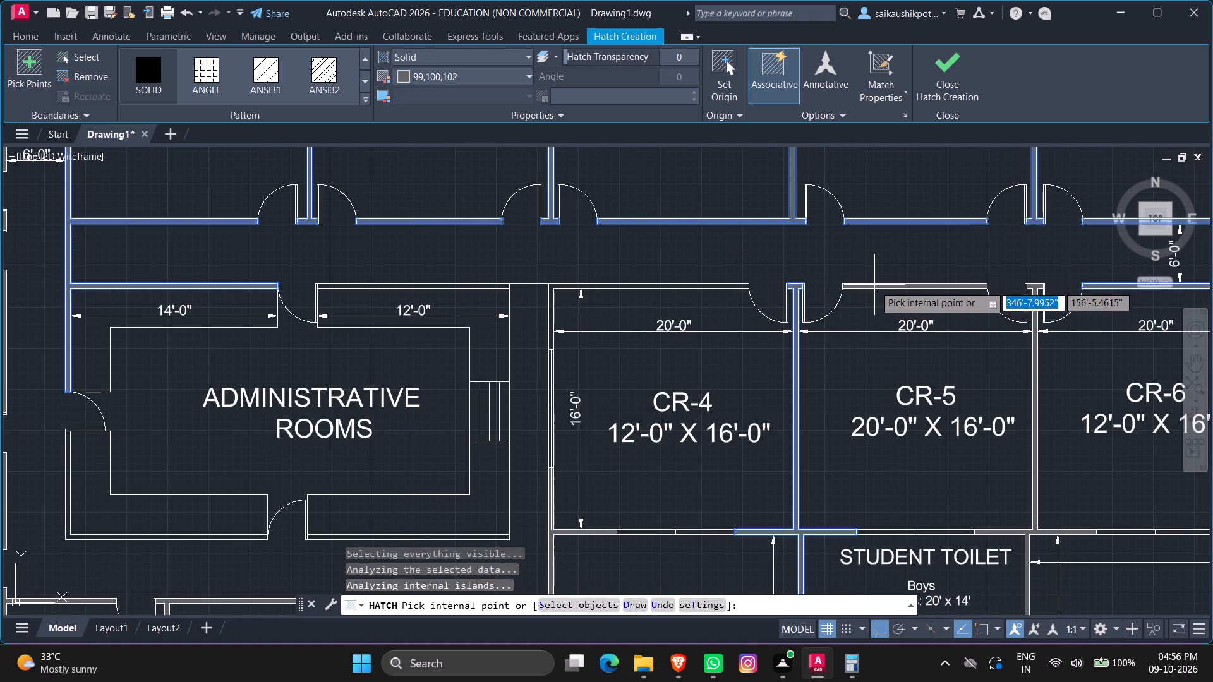
pyautogui.click(874, 285)
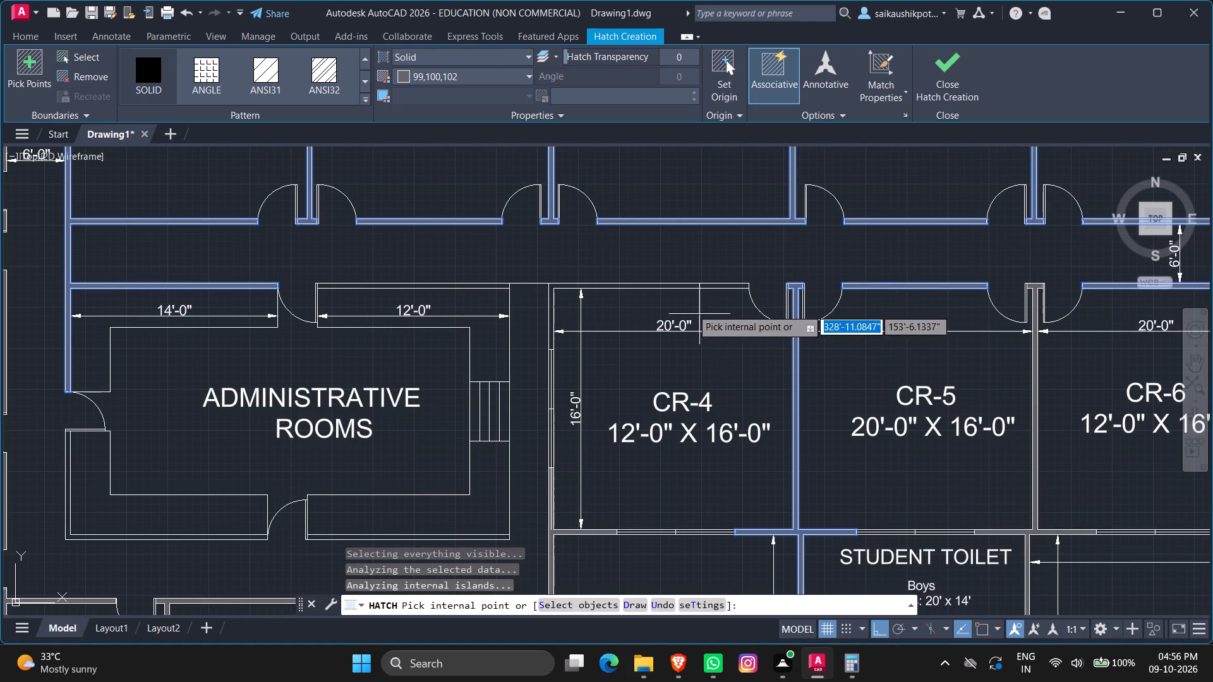
pyautogui.scroll(1, 588, 279)
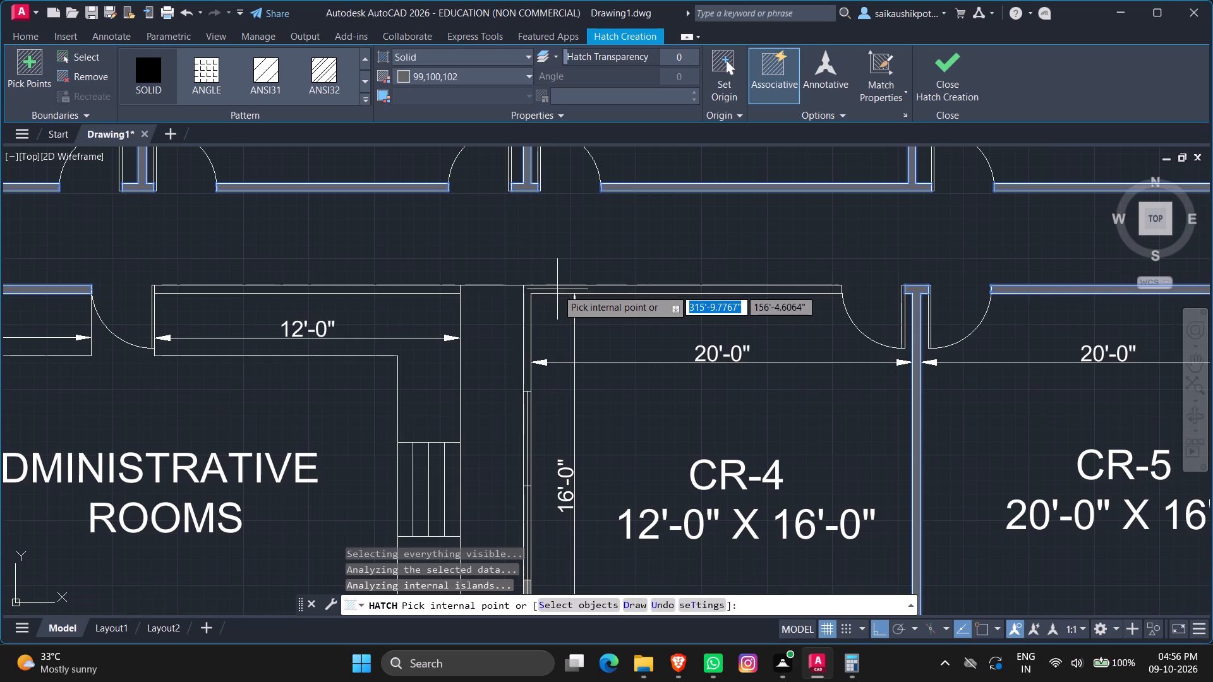
pyautogui.click(557, 288)
pyautogui.scroll(-3, 770, 357)
pyautogui.scroll(2, 721, 432)
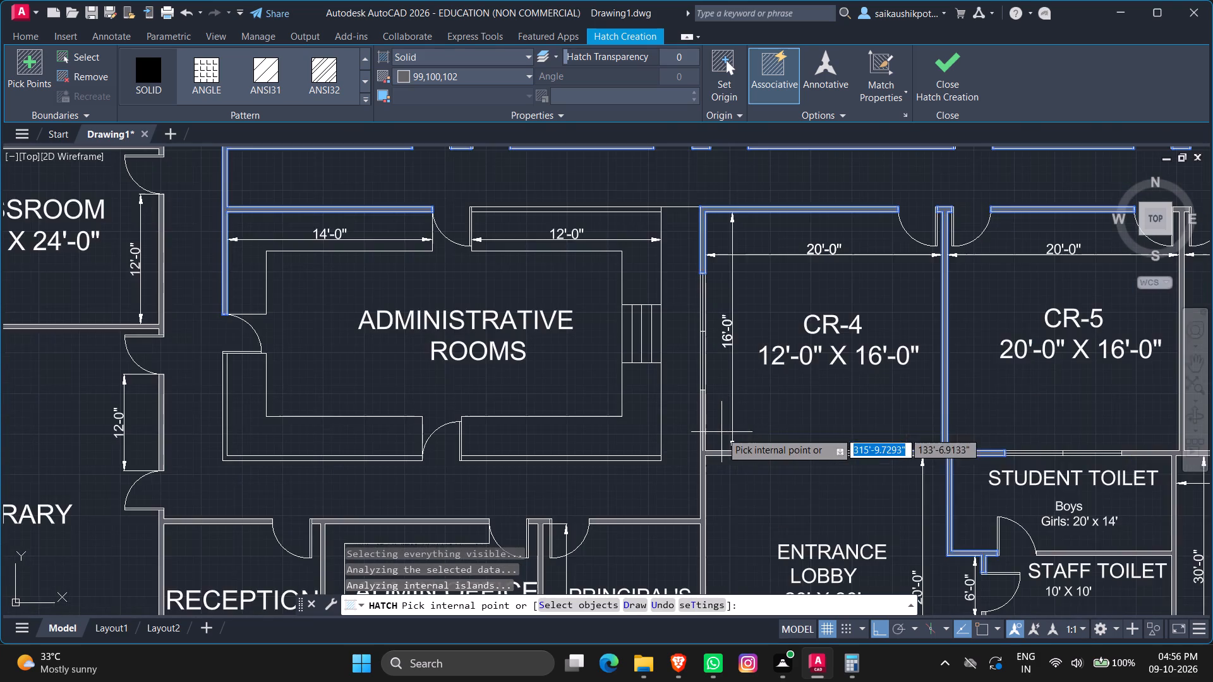
# Hatch the administrative rooms' south walls on both sides of the door, including the lower part of the west wall.
pyautogui.scroll(1, 706, 486)
pyautogui.scroll(-2, 824, 491)
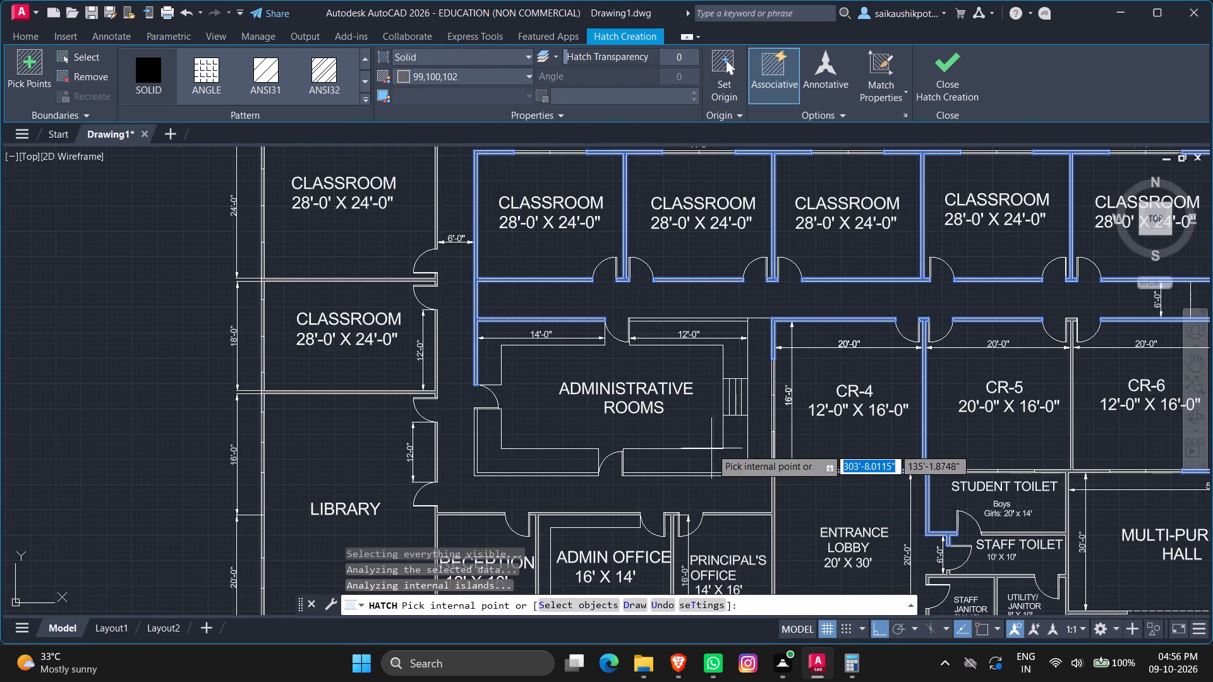
pyautogui.scroll(3, 711, 447)
pyautogui.click(691, 509)
pyautogui.scroll(-3, 795, 472)
pyautogui.scroll(3, 633, 492)
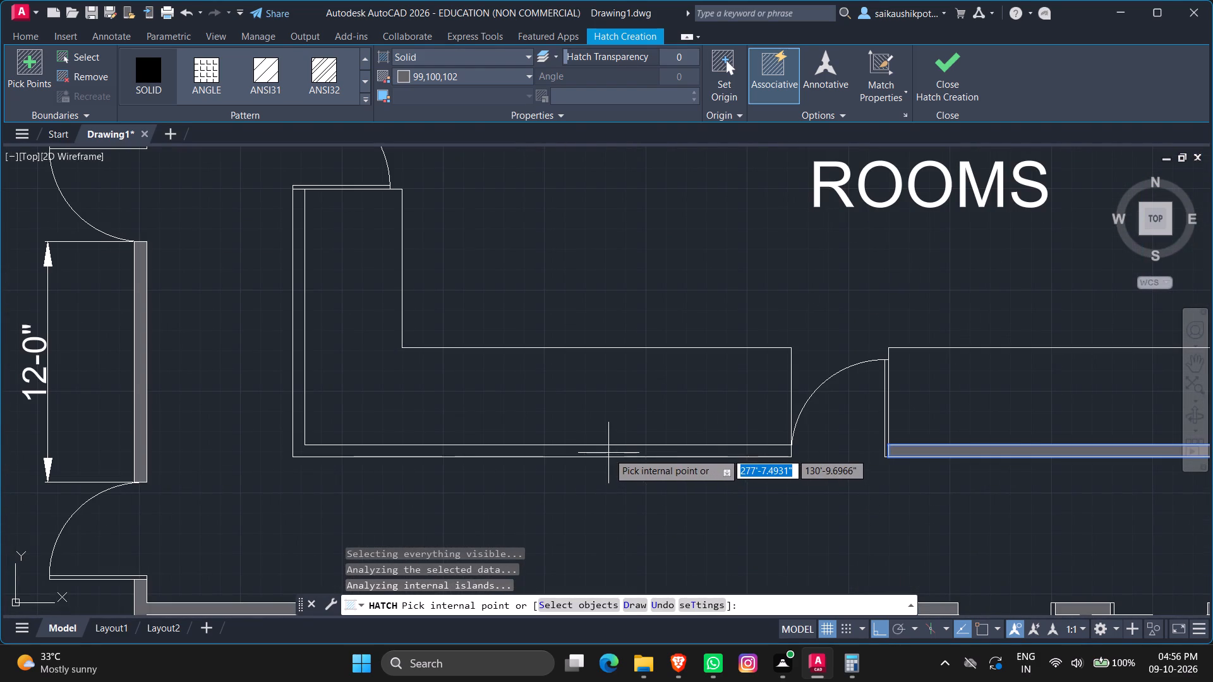
pyautogui.click(608, 453)
pyautogui.scroll(-4, 653, 452)
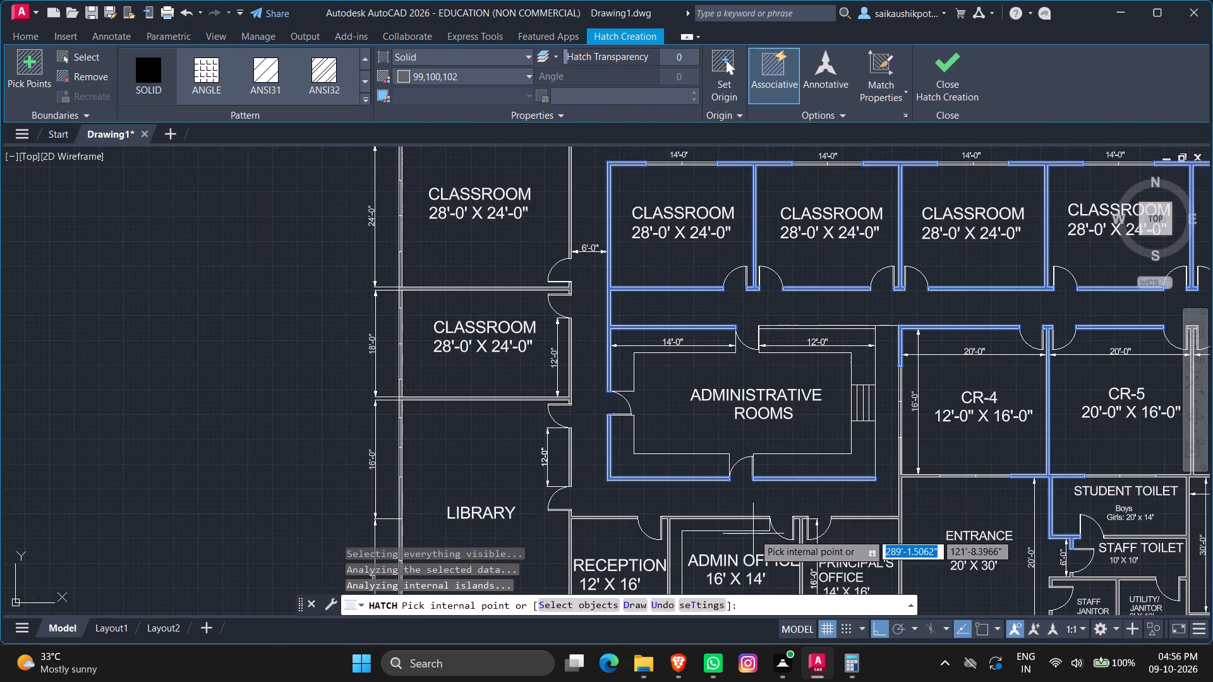
# Hatch the administrative rooms' north wall along the 12'-0" dimension and finish the hatch.
pyautogui.scroll(3, 804, 330)
pyautogui.click(814, 349)
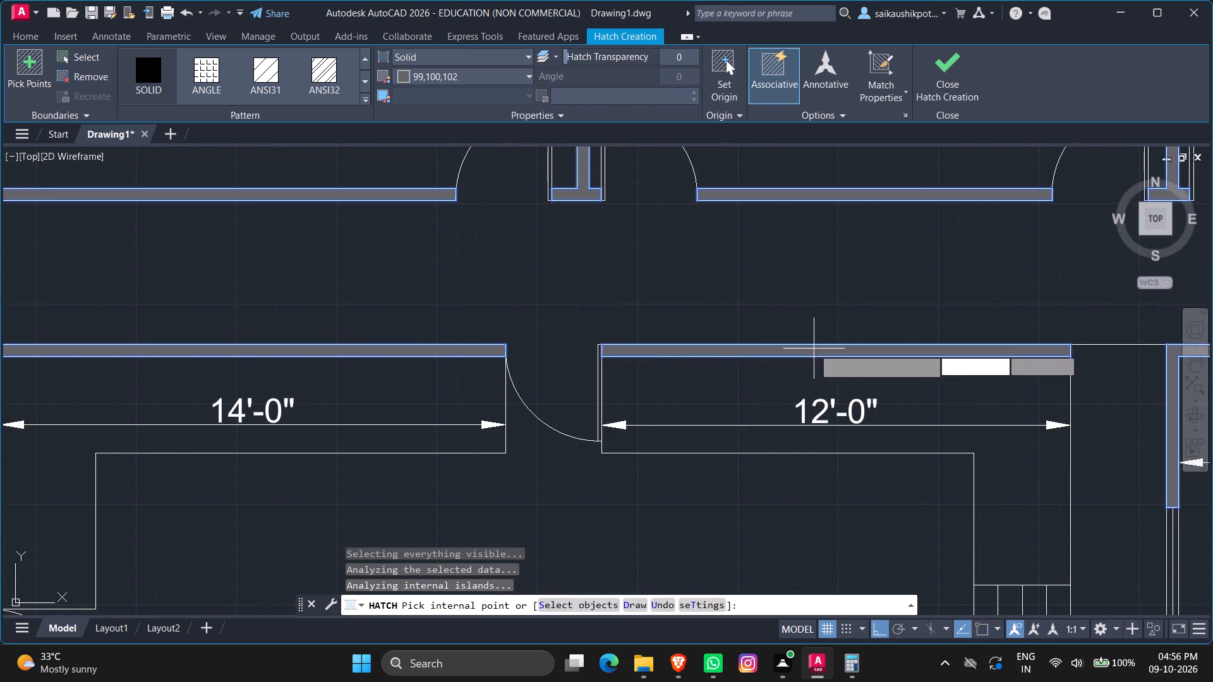
pyautogui.scroll(-4, 826, 395)
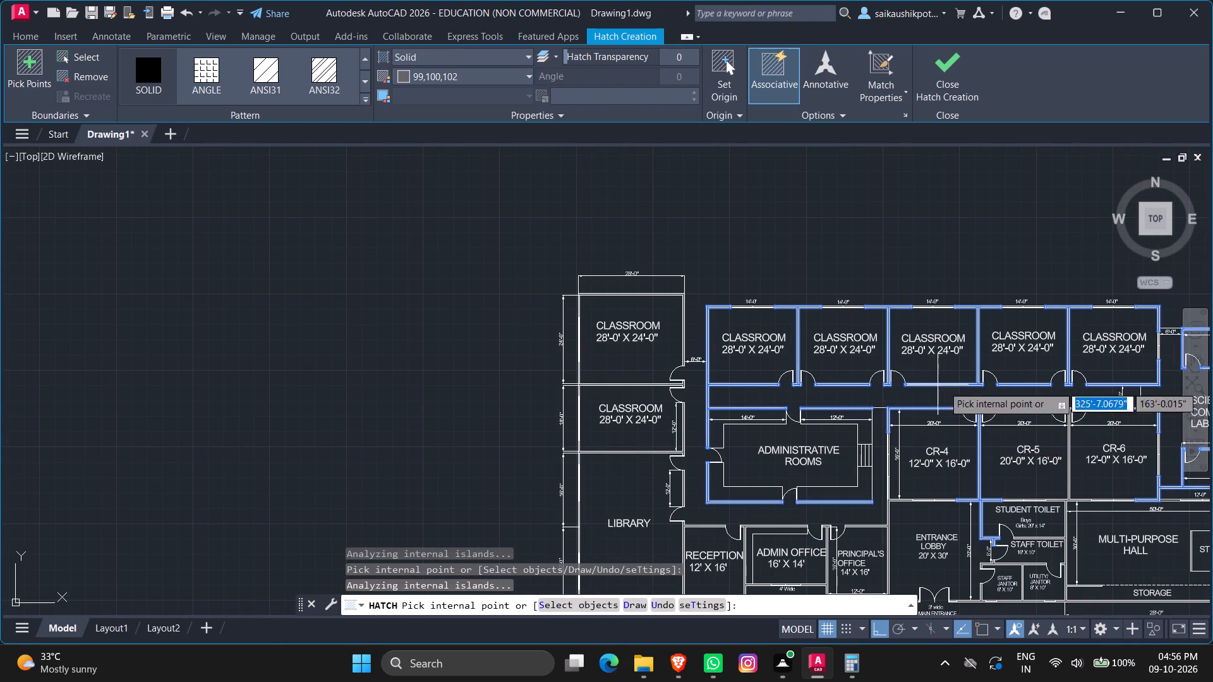
pyautogui.scroll(-2, 901, 272)
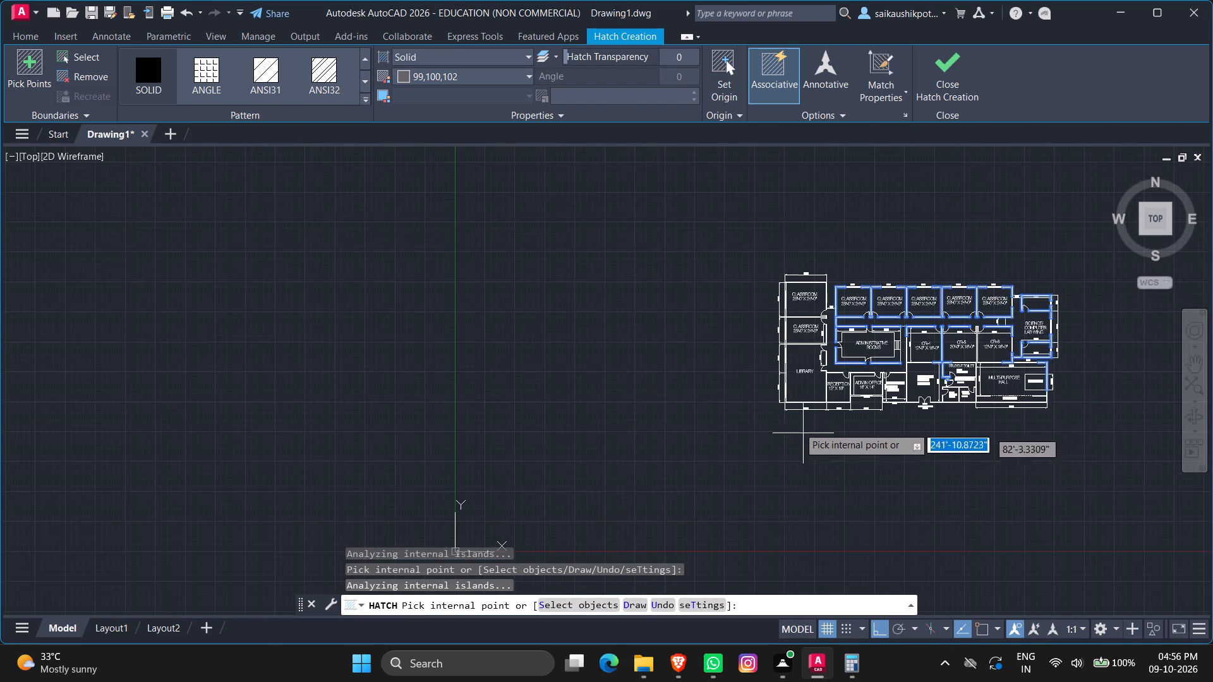
pyautogui.scroll(2, 794, 409)
pyautogui.scroll(-3, 794, 405)
pyautogui.scroll(5, 800, 361)
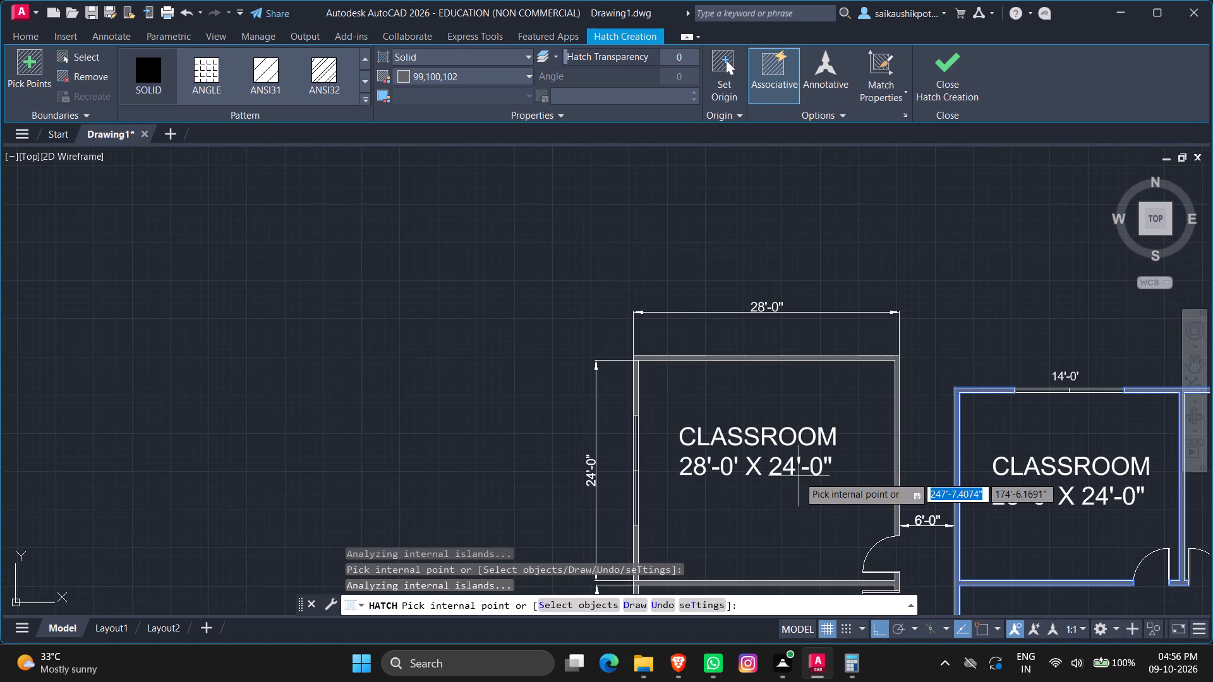
pyautogui.scroll(2, 799, 485)
pyautogui.scroll(-4, 799, 485)
pyautogui.scroll(-3, 796, 370)
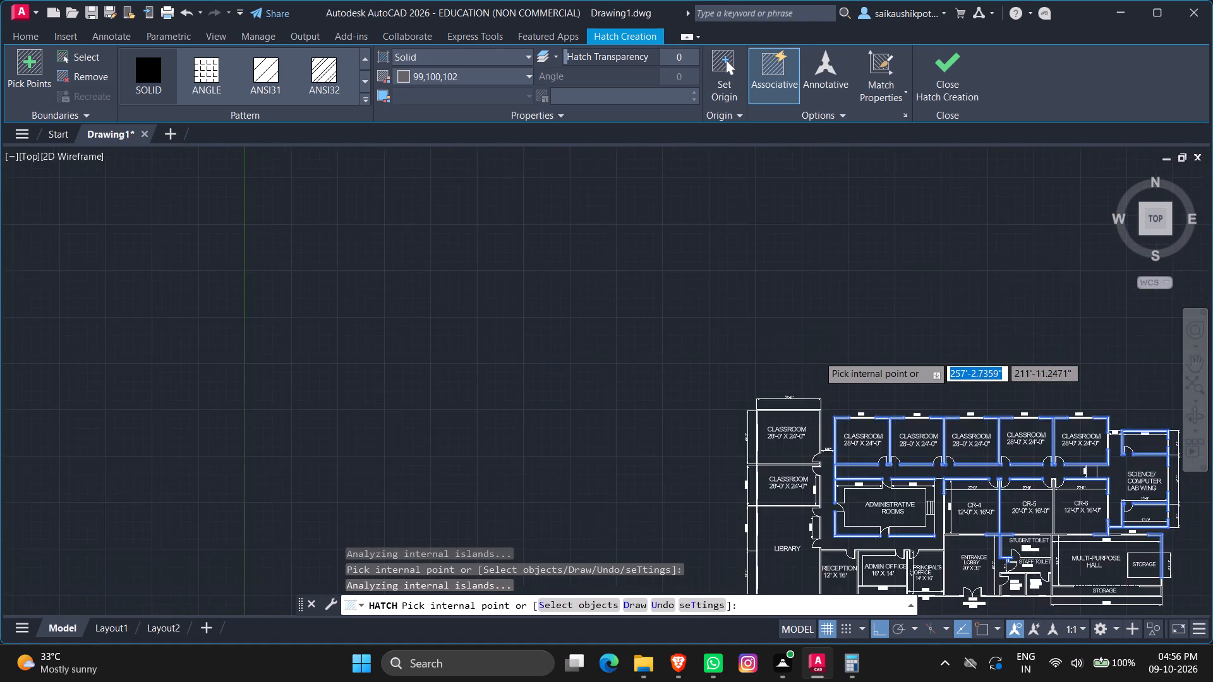
pyautogui.scroll(1, 872, 468)
pyautogui.click(936, 95)
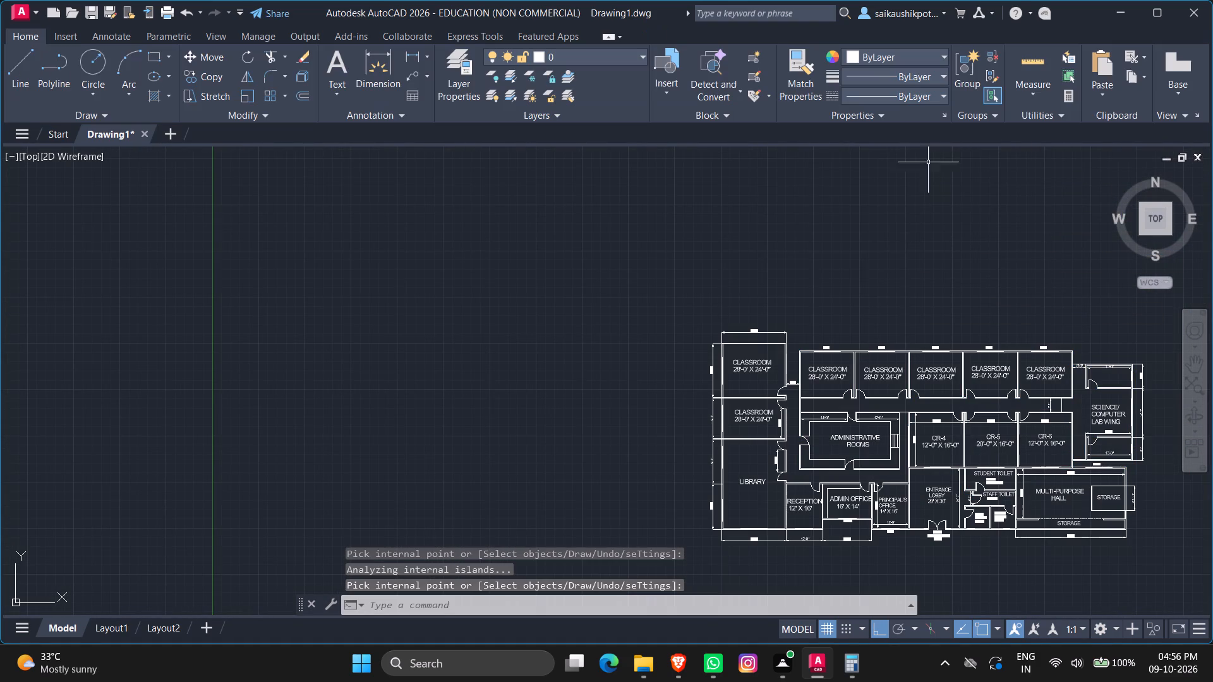
# Set up a plot with AutoCAD PDF (High Quality Print).pc3 and a window plot area around the whole floor plan.
pyautogui.scroll(2, 957, 521)
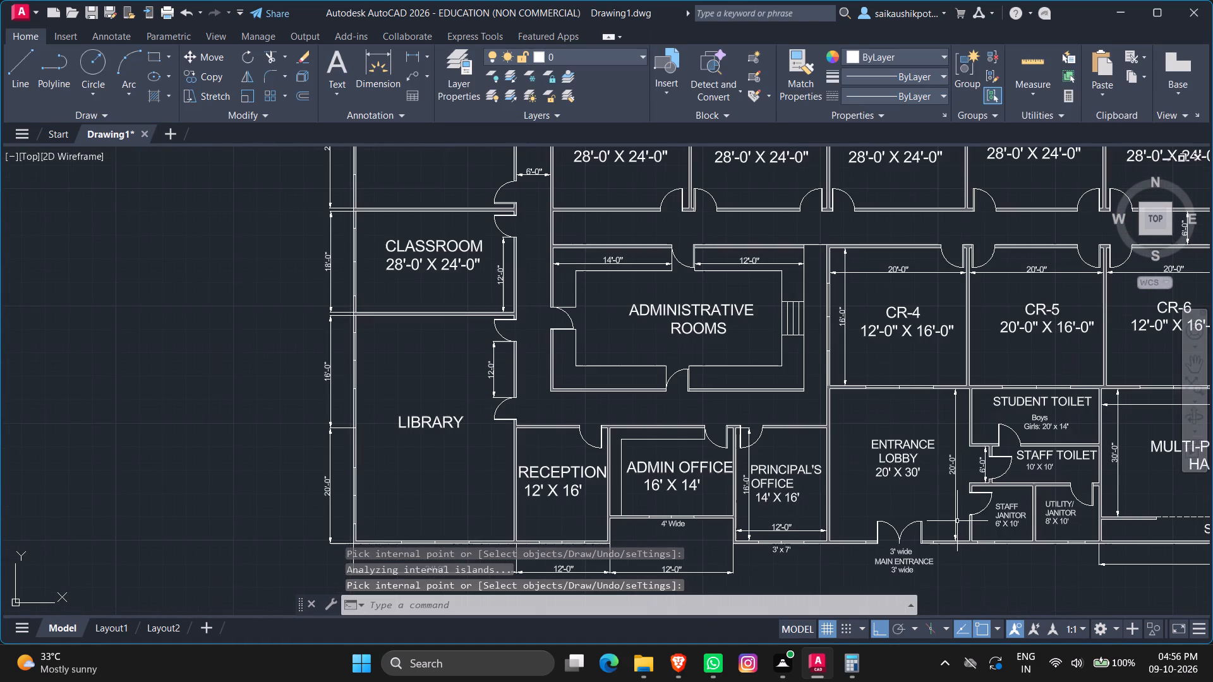
pyautogui.scroll(1, 957, 520)
pyautogui.scroll(-2, 925, 507)
pyautogui.scroll(-1, 783, 497)
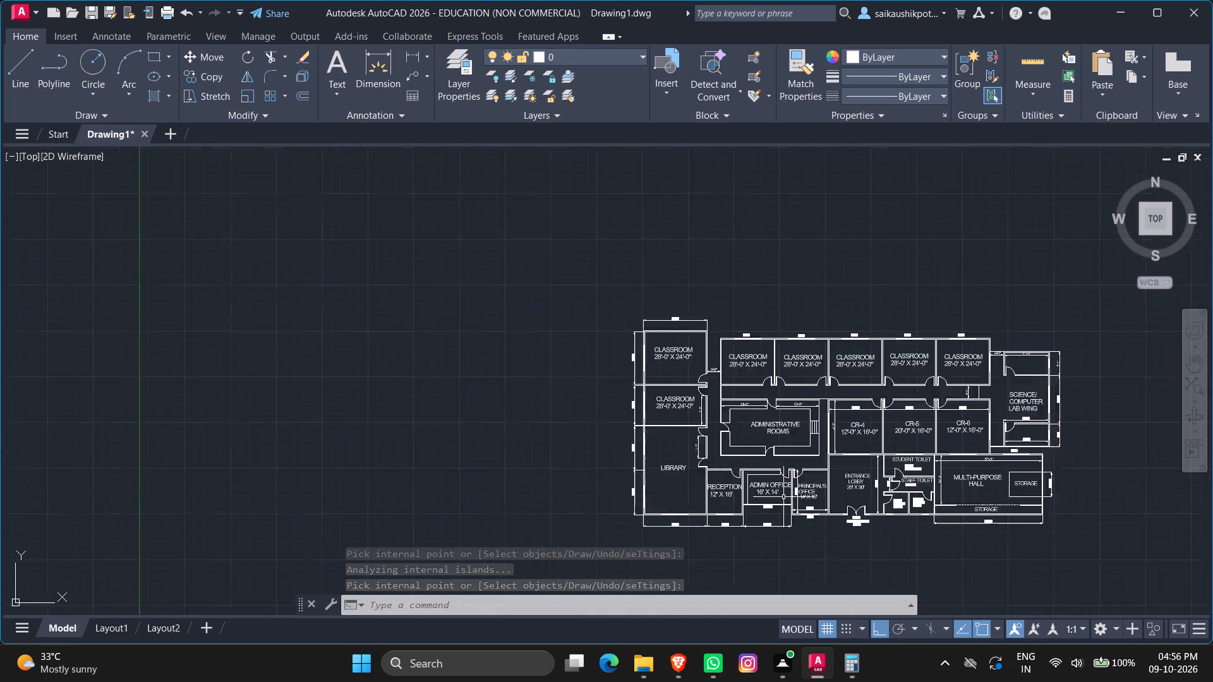
pyautogui.scroll(-1, 783, 497)
pyautogui.hotkey('ctrl', 'p')
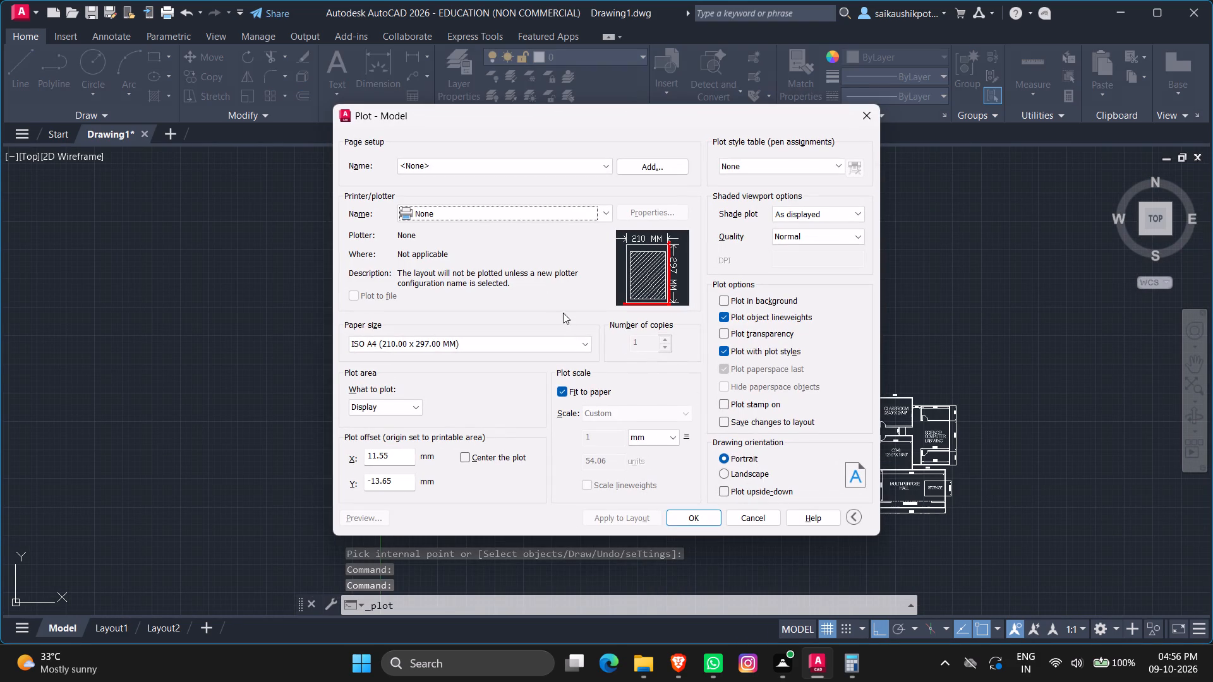
pyautogui.click(540, 212)
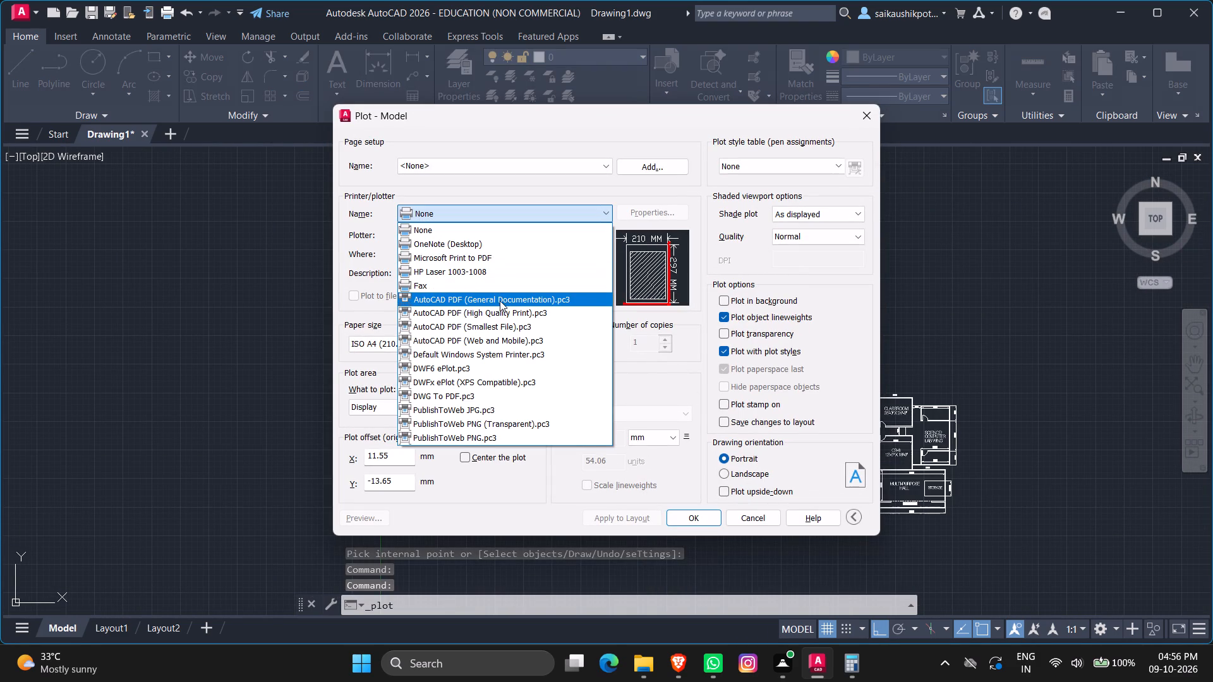
pyautogui.doubleClick(499, 312)
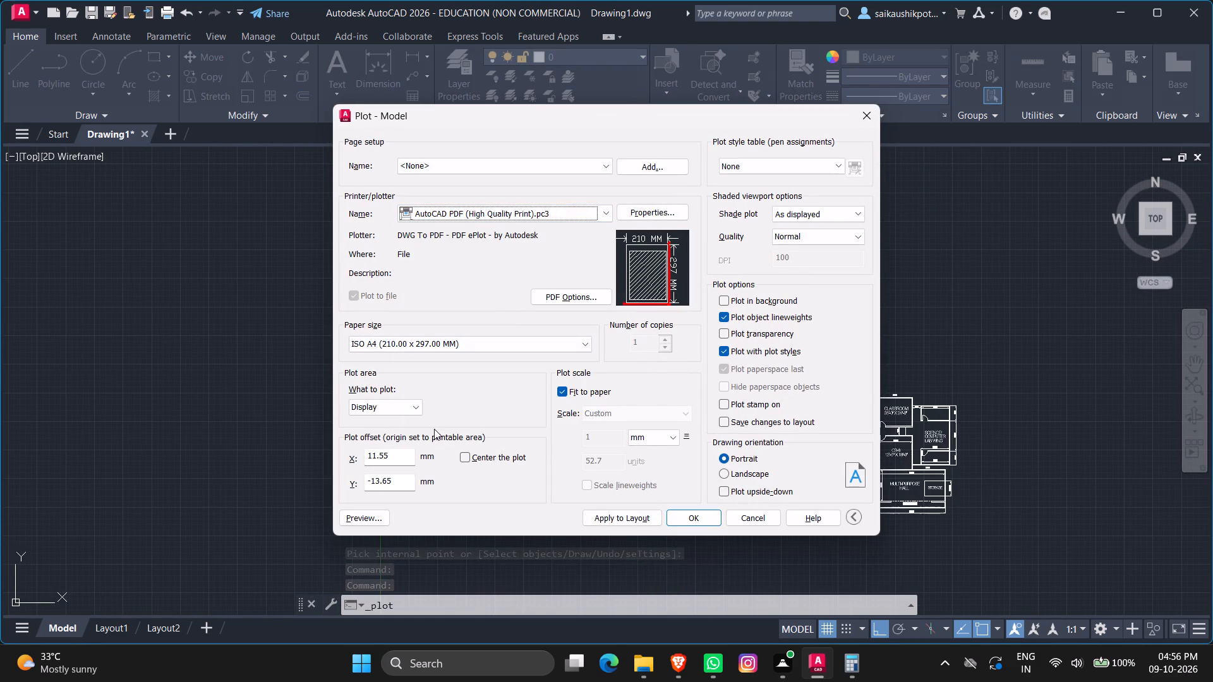
pyautogui.click(406, 414)
pyautogui.click(399, 448)
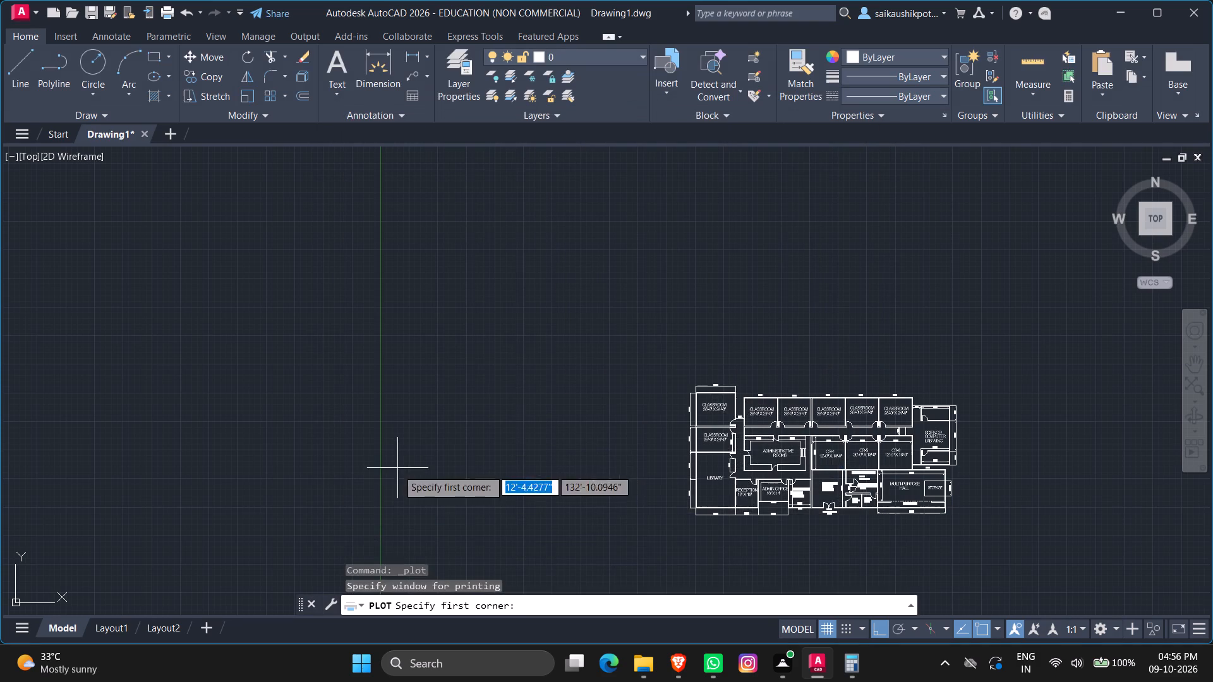
pyautogui.click(659, 368)
pyautogui.click(984, 546)
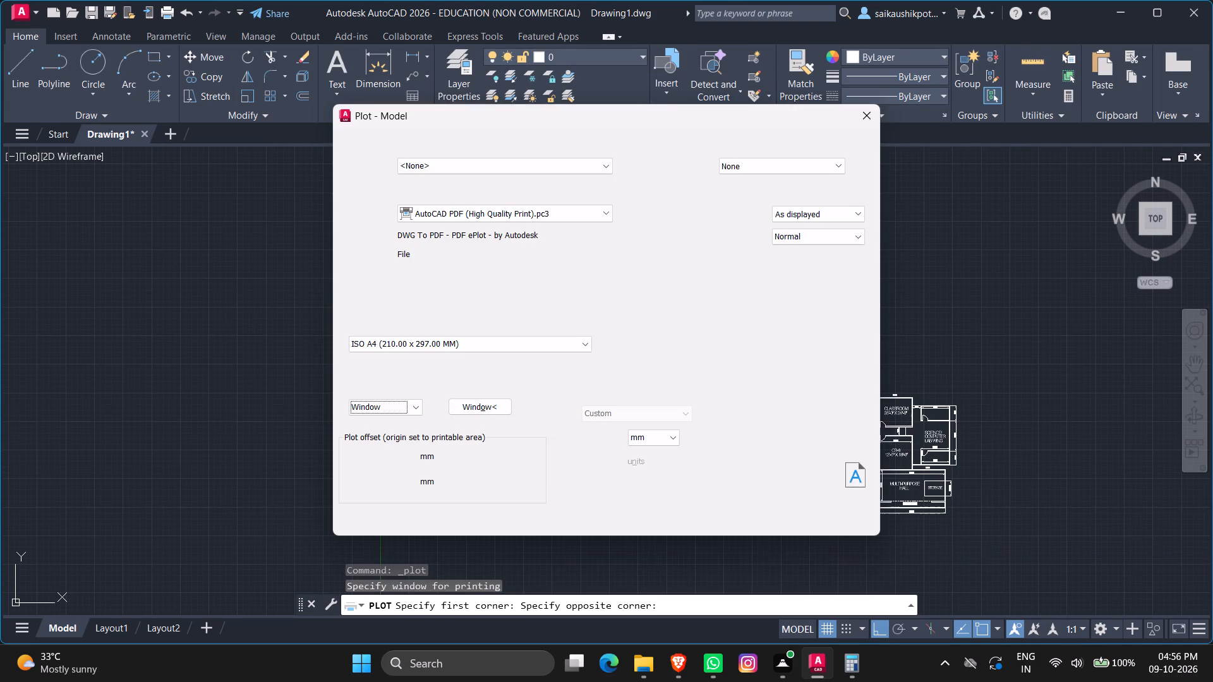
# Preview the plot, examine the wall fills and linework across the floor plan, and close the plot setup without plotting.
pyautogui.click(375, 514)
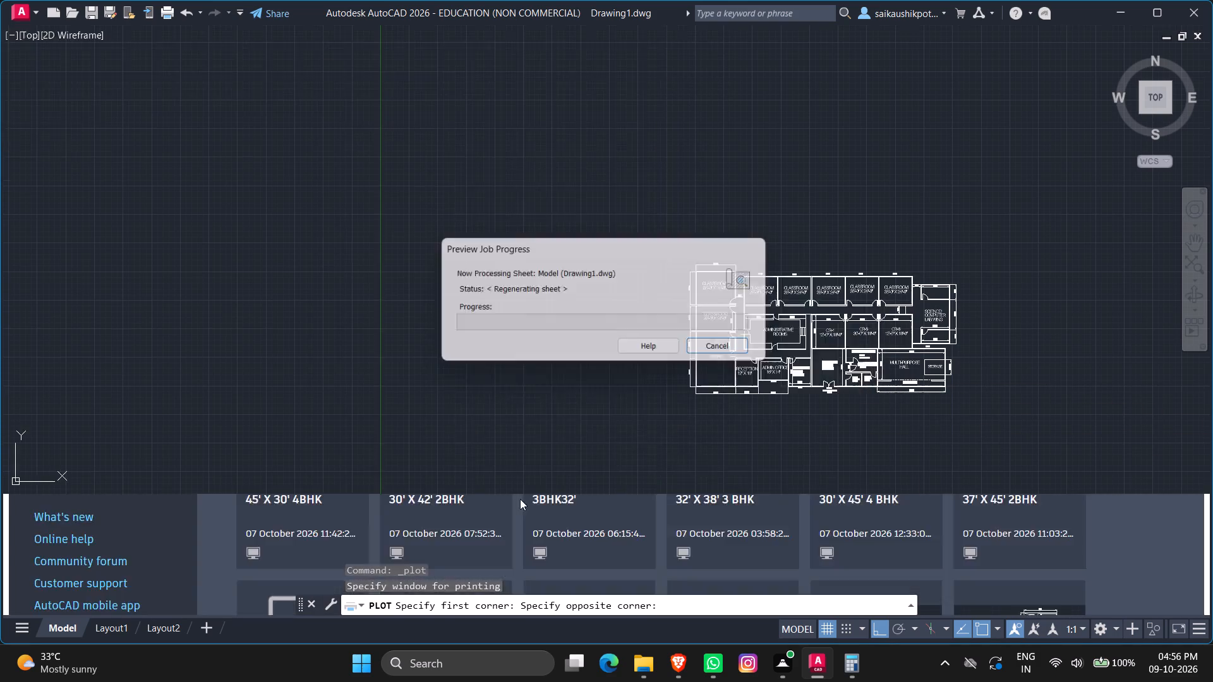
pyautogui.scroll(5, 688, 398)
pyautogui.scroll(-5, 635, 502)
pyautogui.scroll(4, 642, 532)
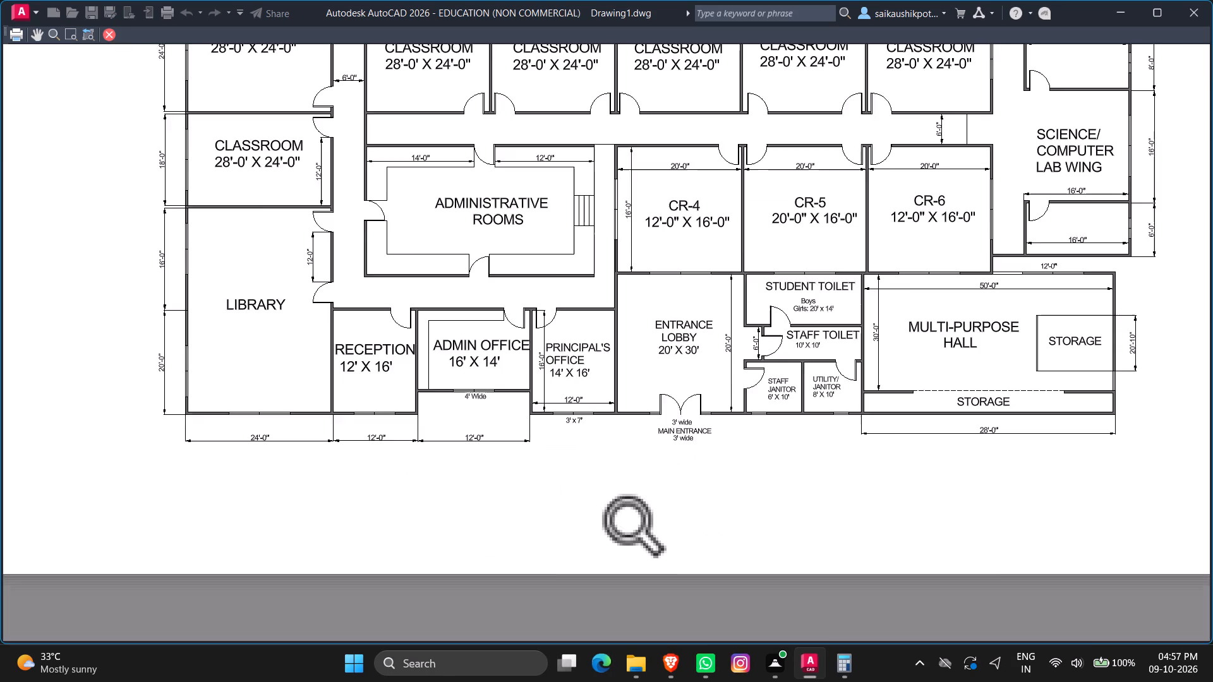
pyautogui.scroll(2, 642, 532)
pyautogui.scroll(-2, 642, 532)
pyautogui.scroll(1, 548, 380)
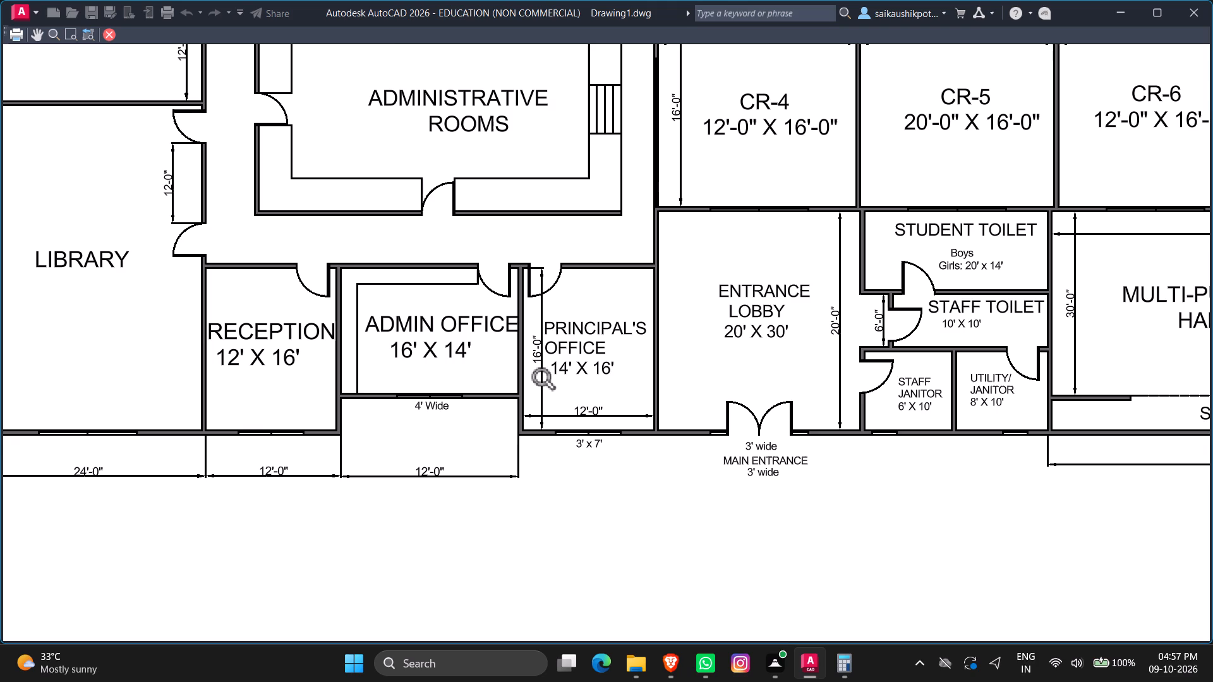
pyautogui.scroll(-3, 567, 434)
pyautogui.scroll(2, 661, 362)
pyautogui.scroll(2, 824, 378)
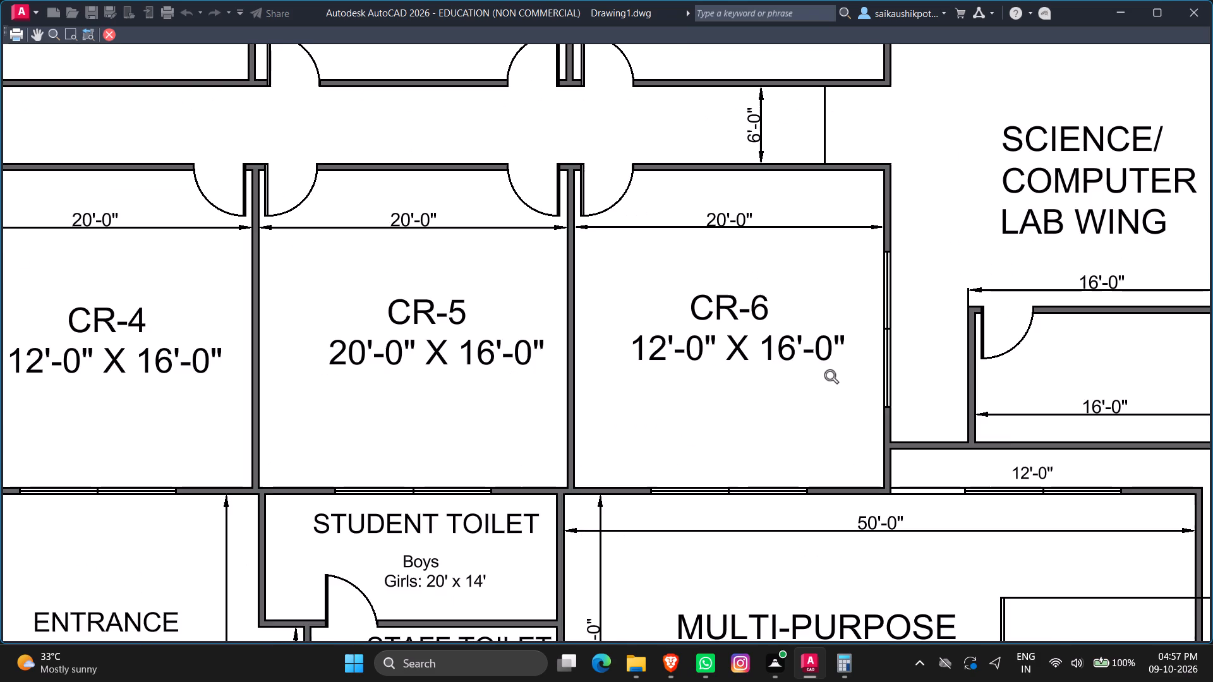
pyautogui.press('Escape')
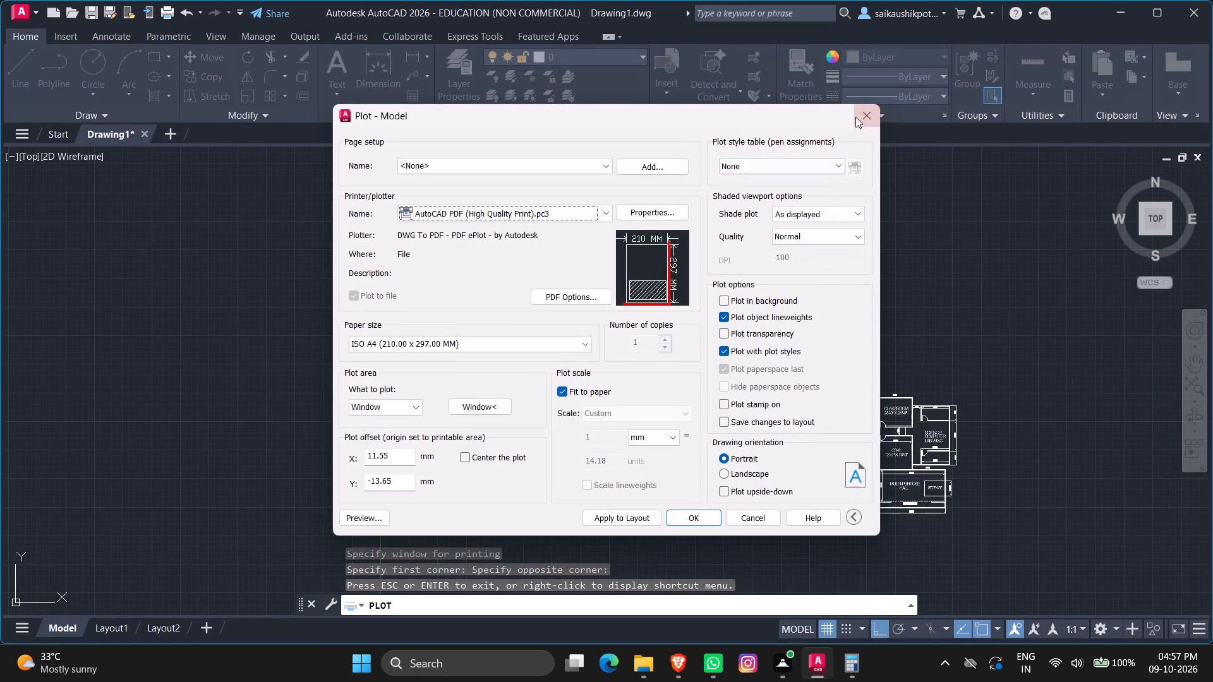
pyautogui.click(861, 116)
pyautogui.press('Escape')
pyautogui.press('Escape')
pyautogui.scroll(-2, 716, 284)
pyautogui.scroll(3, 764, 341)
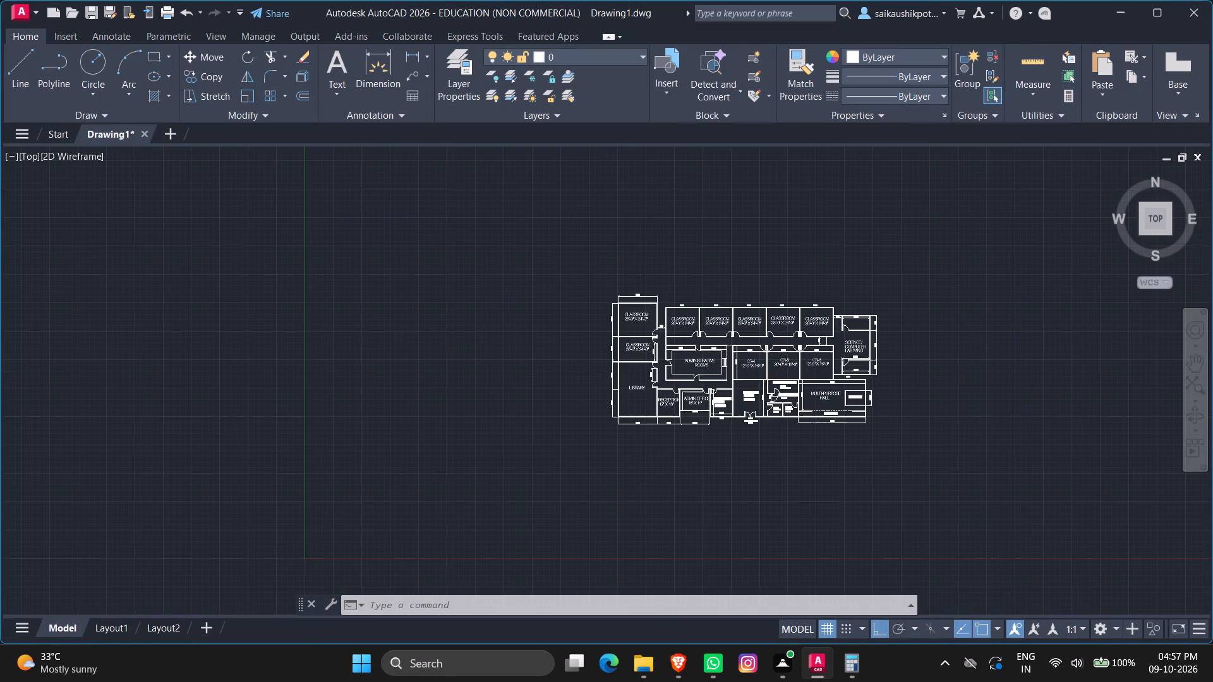
pyautogui.press('Escape')
pyautogui.press('Escape')
pyautogui.press('Escape')
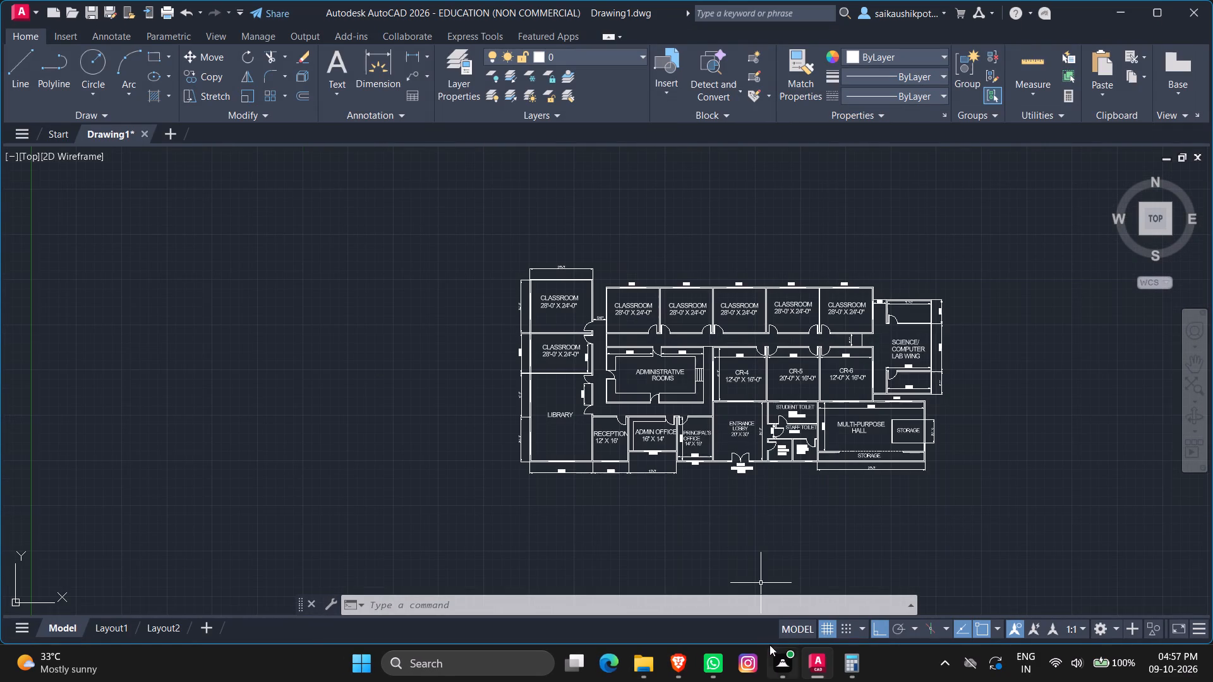
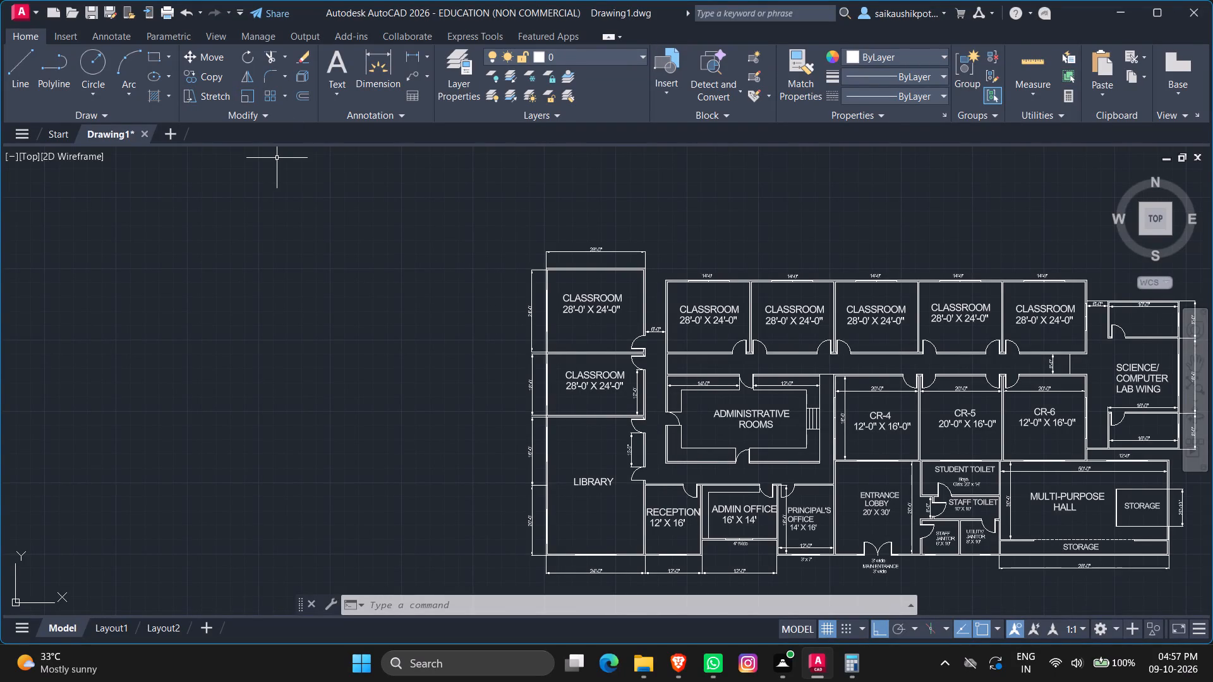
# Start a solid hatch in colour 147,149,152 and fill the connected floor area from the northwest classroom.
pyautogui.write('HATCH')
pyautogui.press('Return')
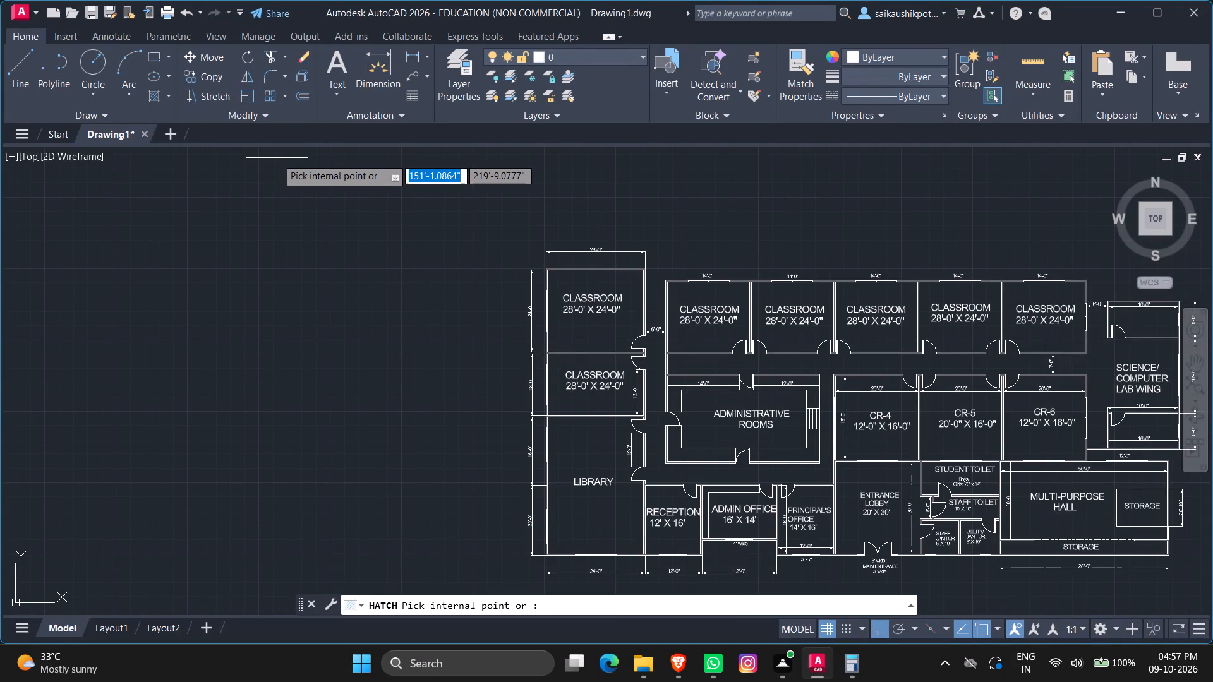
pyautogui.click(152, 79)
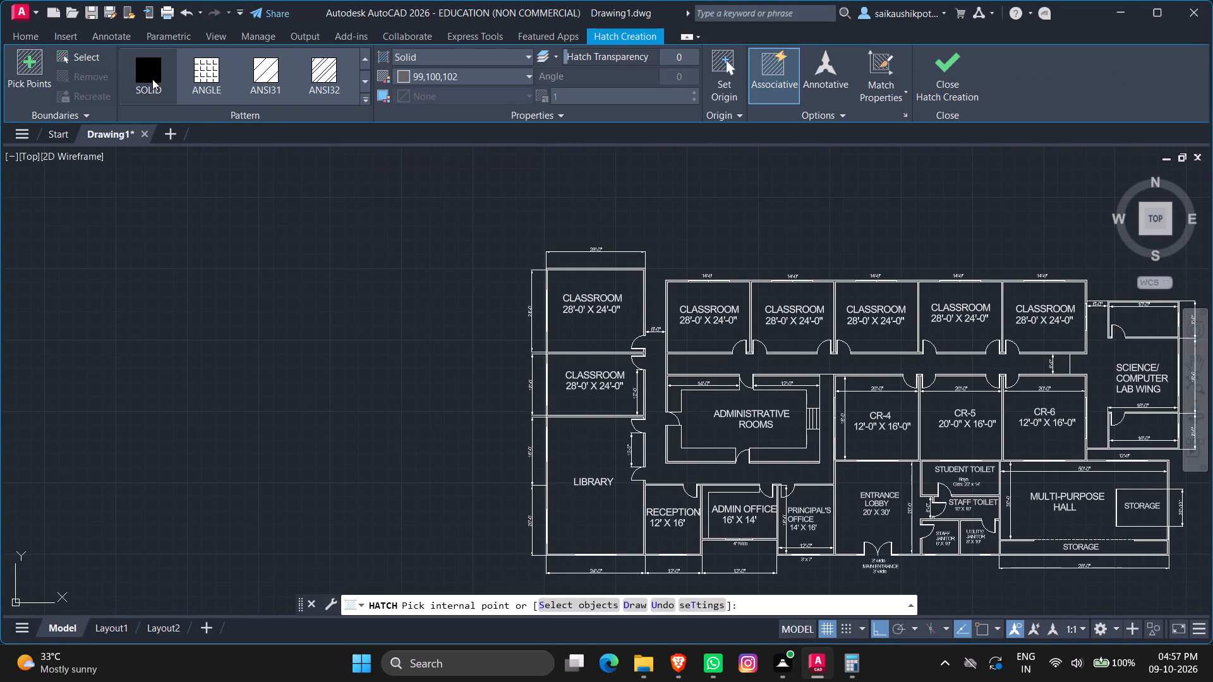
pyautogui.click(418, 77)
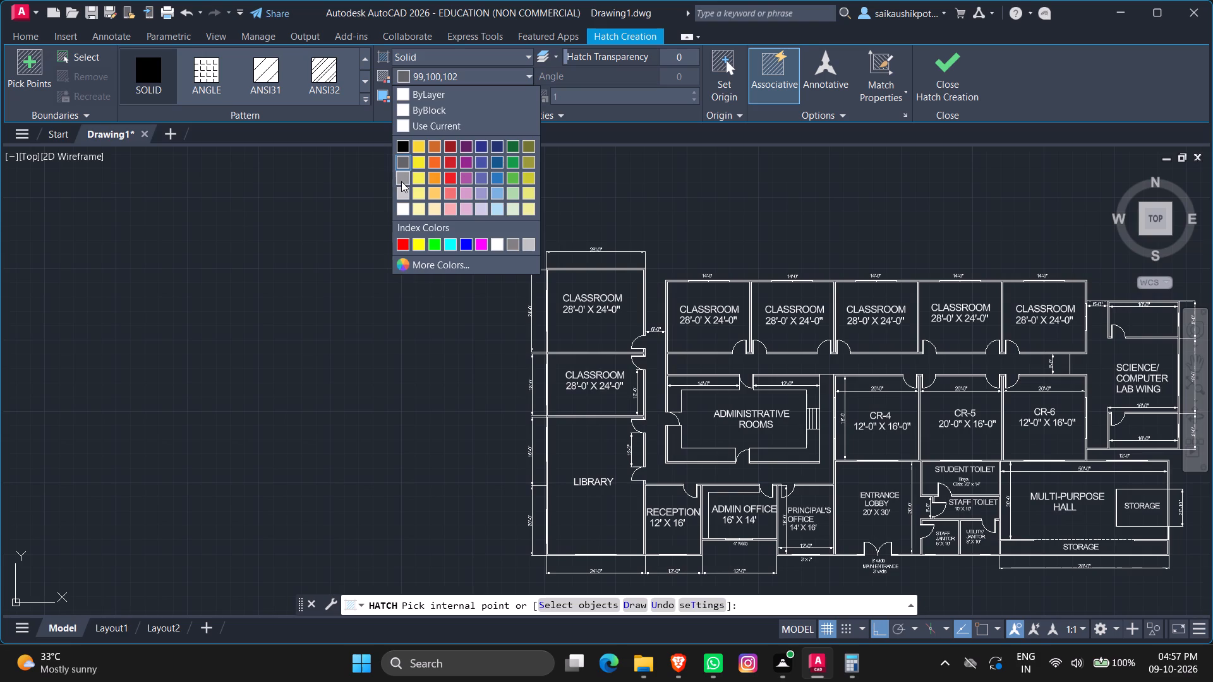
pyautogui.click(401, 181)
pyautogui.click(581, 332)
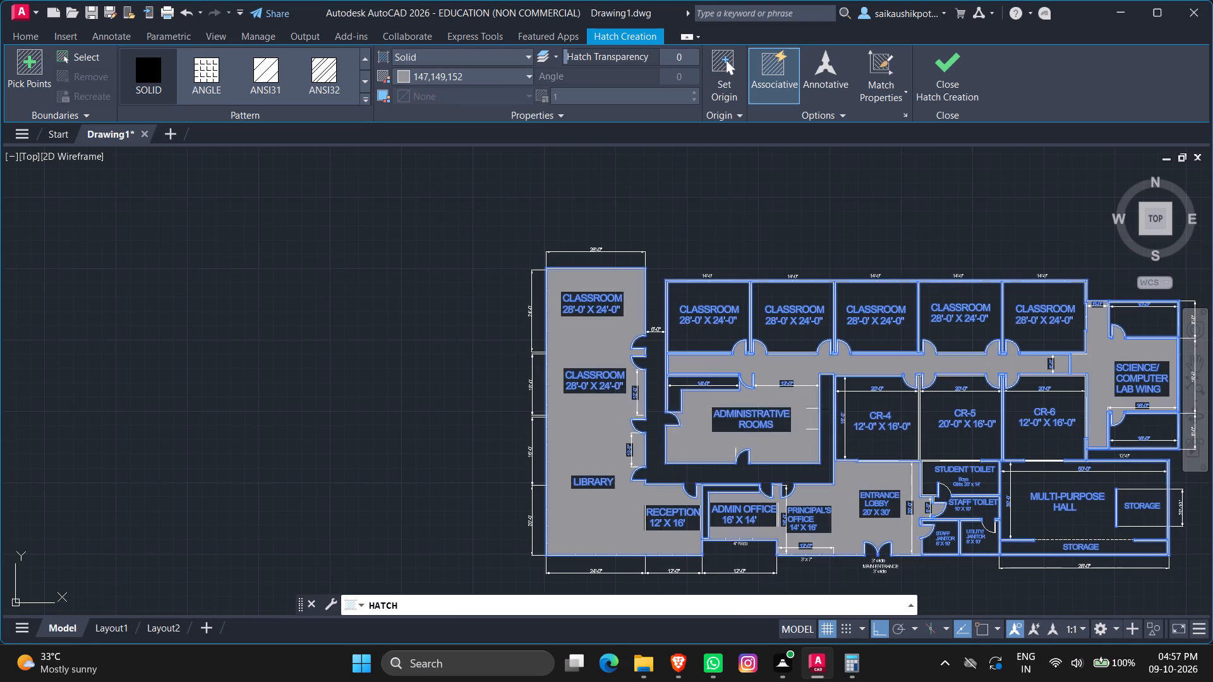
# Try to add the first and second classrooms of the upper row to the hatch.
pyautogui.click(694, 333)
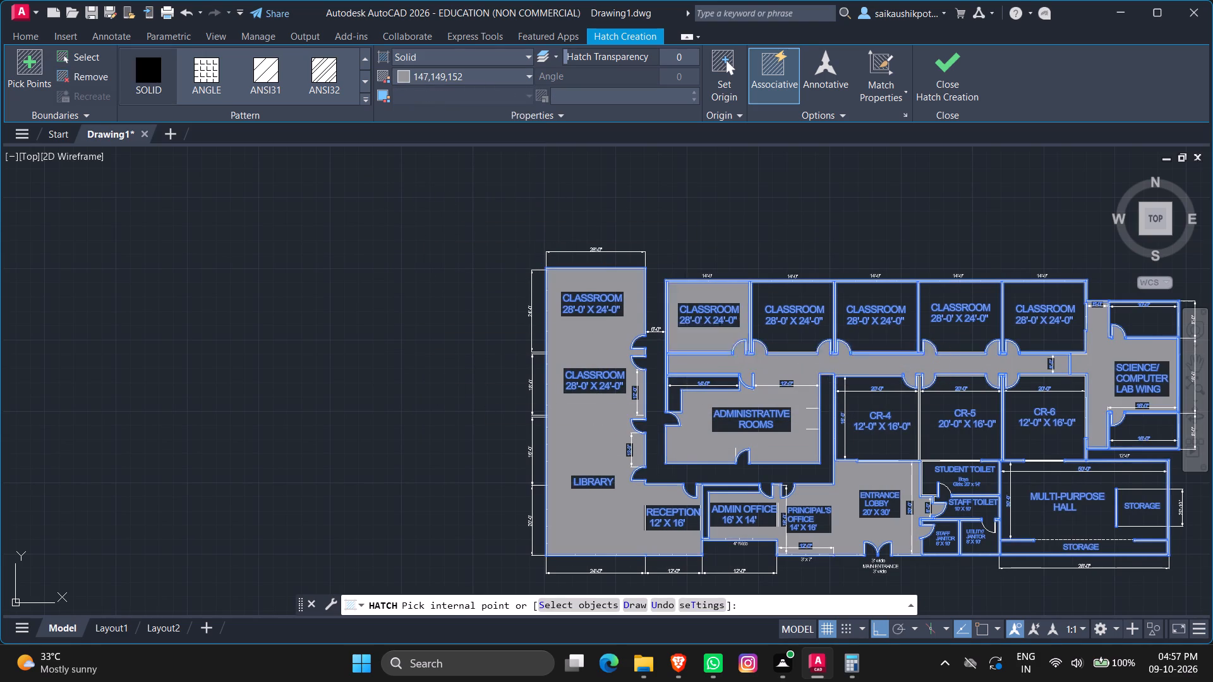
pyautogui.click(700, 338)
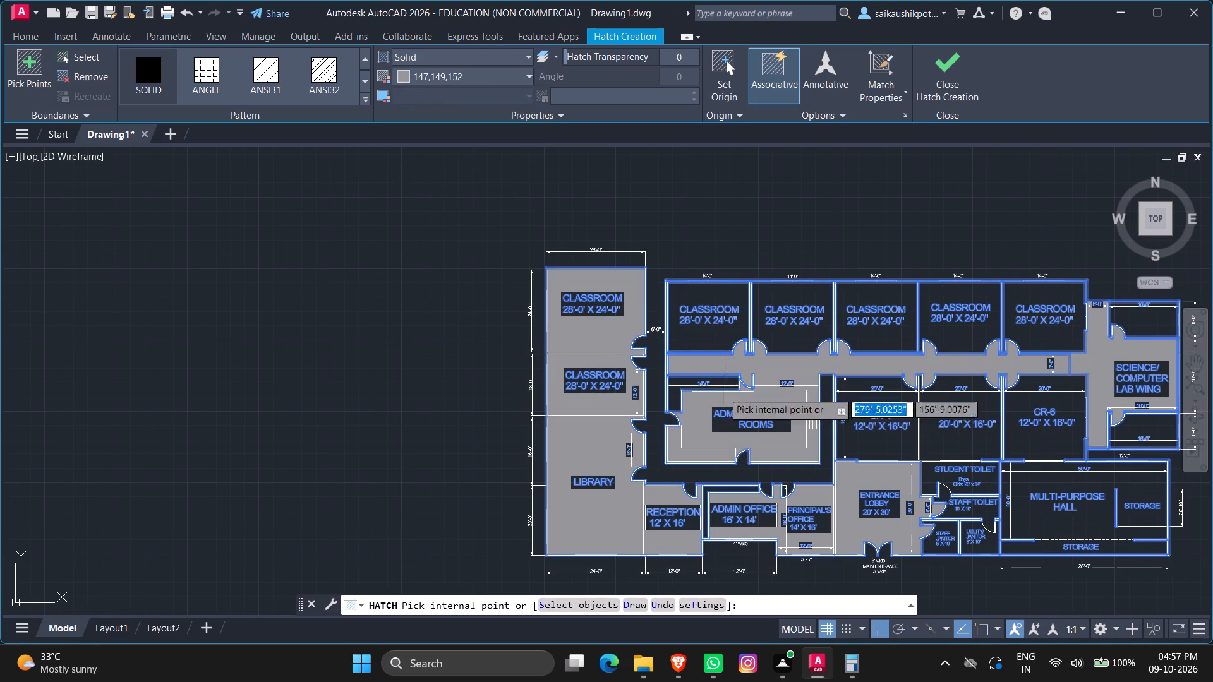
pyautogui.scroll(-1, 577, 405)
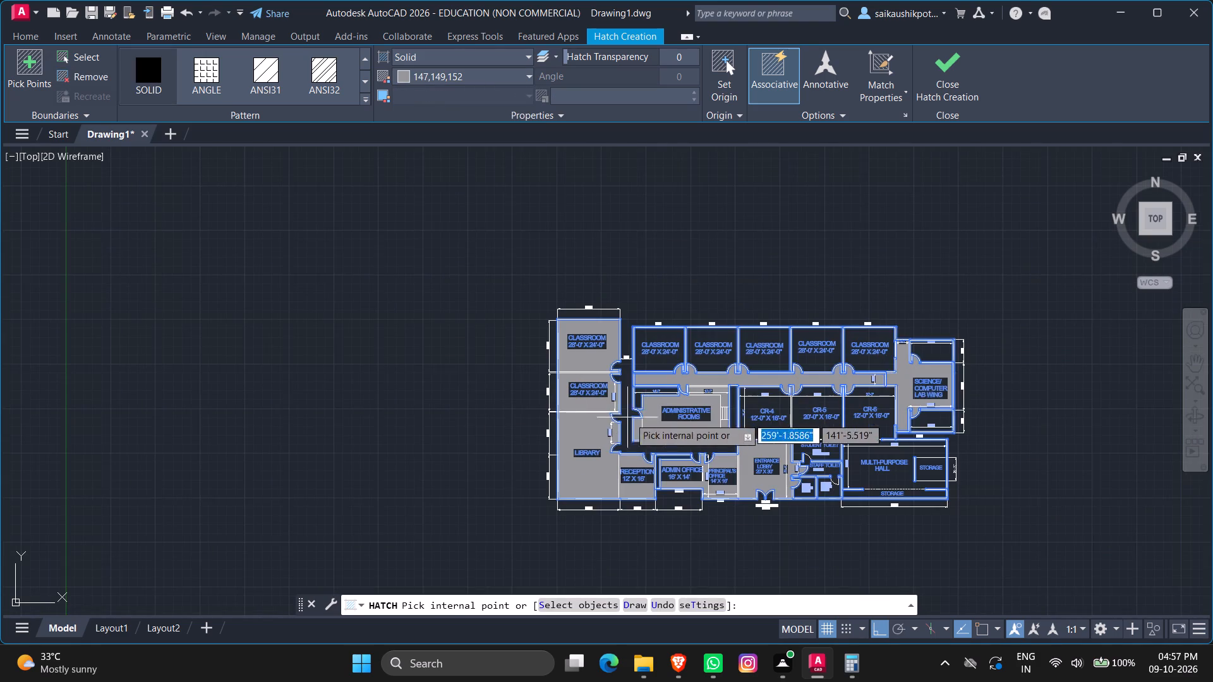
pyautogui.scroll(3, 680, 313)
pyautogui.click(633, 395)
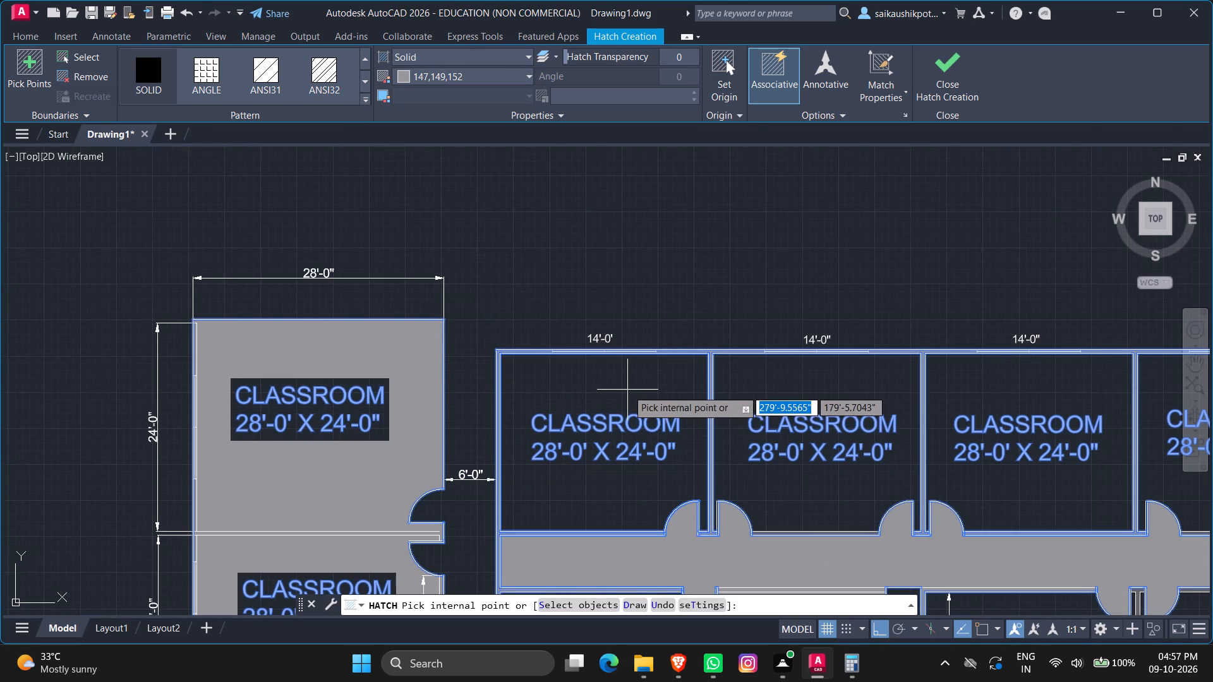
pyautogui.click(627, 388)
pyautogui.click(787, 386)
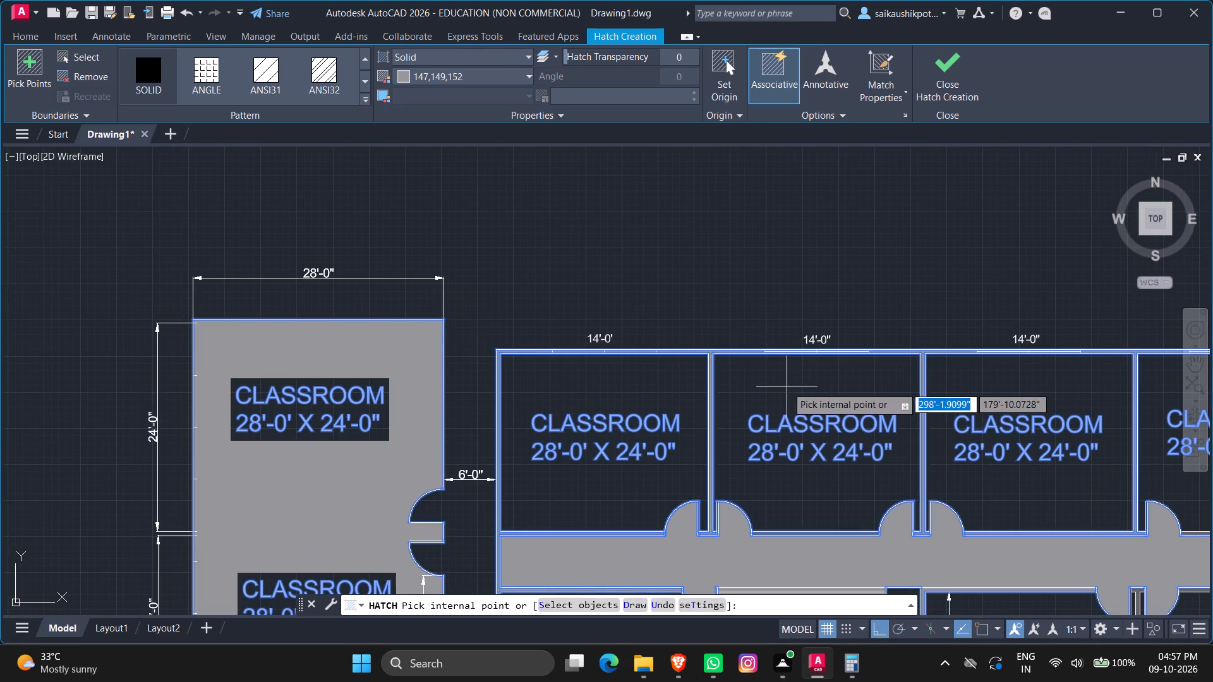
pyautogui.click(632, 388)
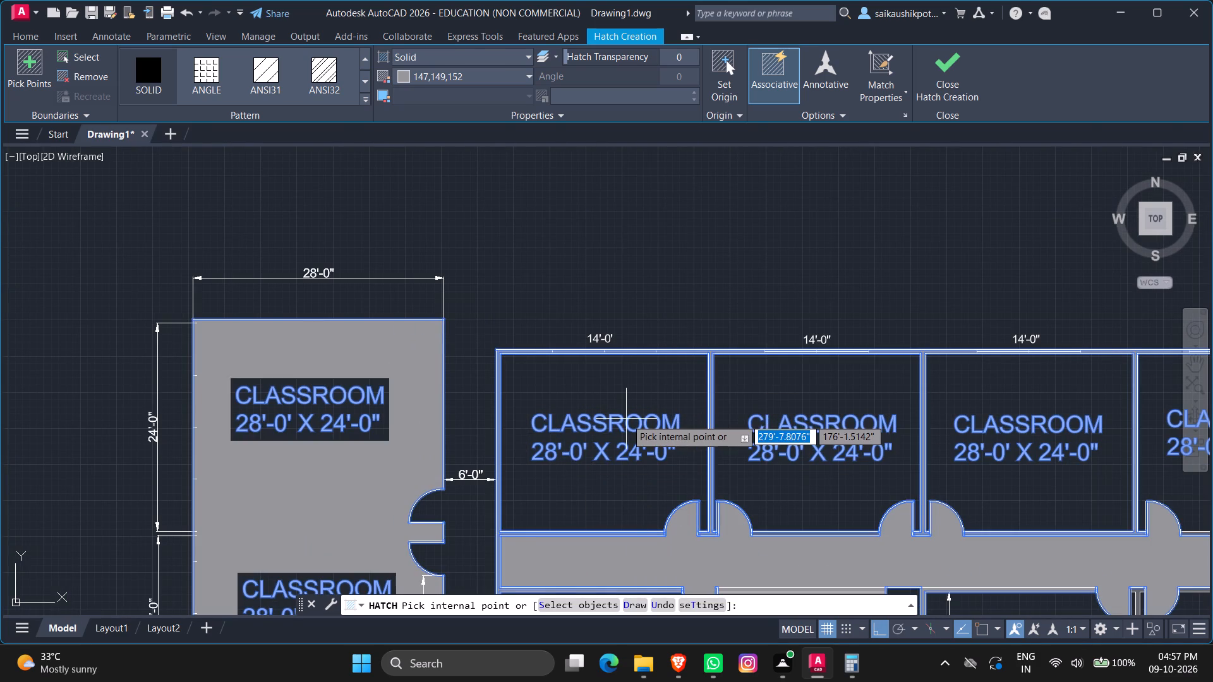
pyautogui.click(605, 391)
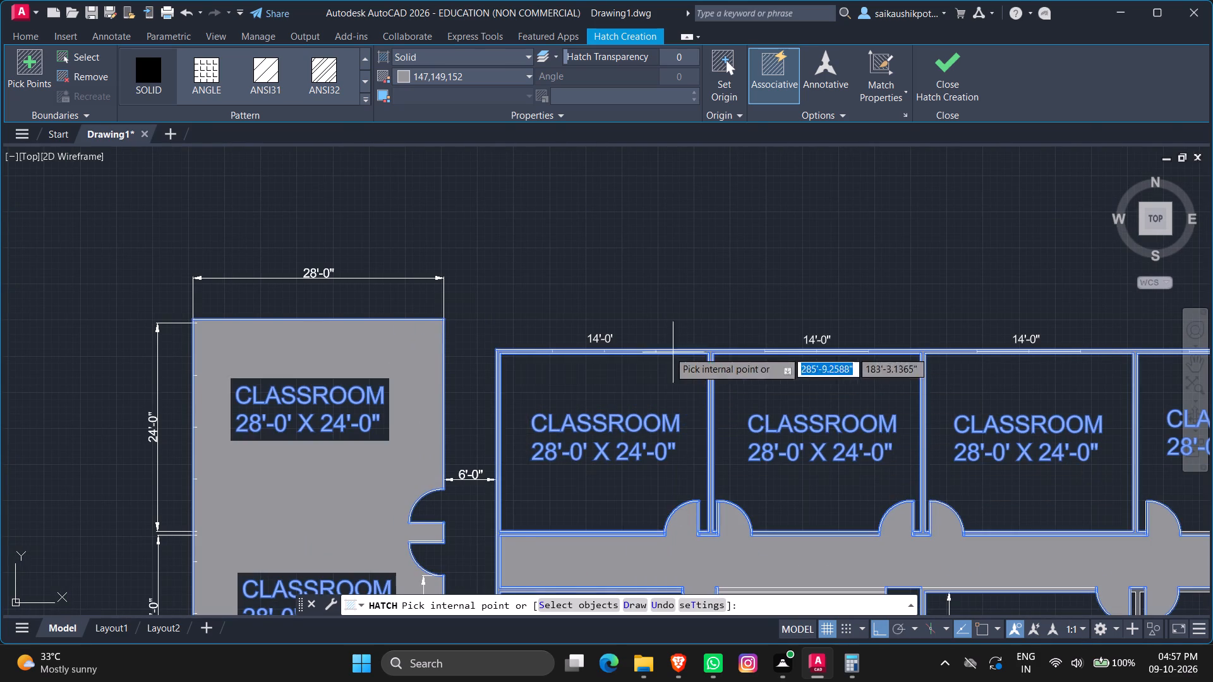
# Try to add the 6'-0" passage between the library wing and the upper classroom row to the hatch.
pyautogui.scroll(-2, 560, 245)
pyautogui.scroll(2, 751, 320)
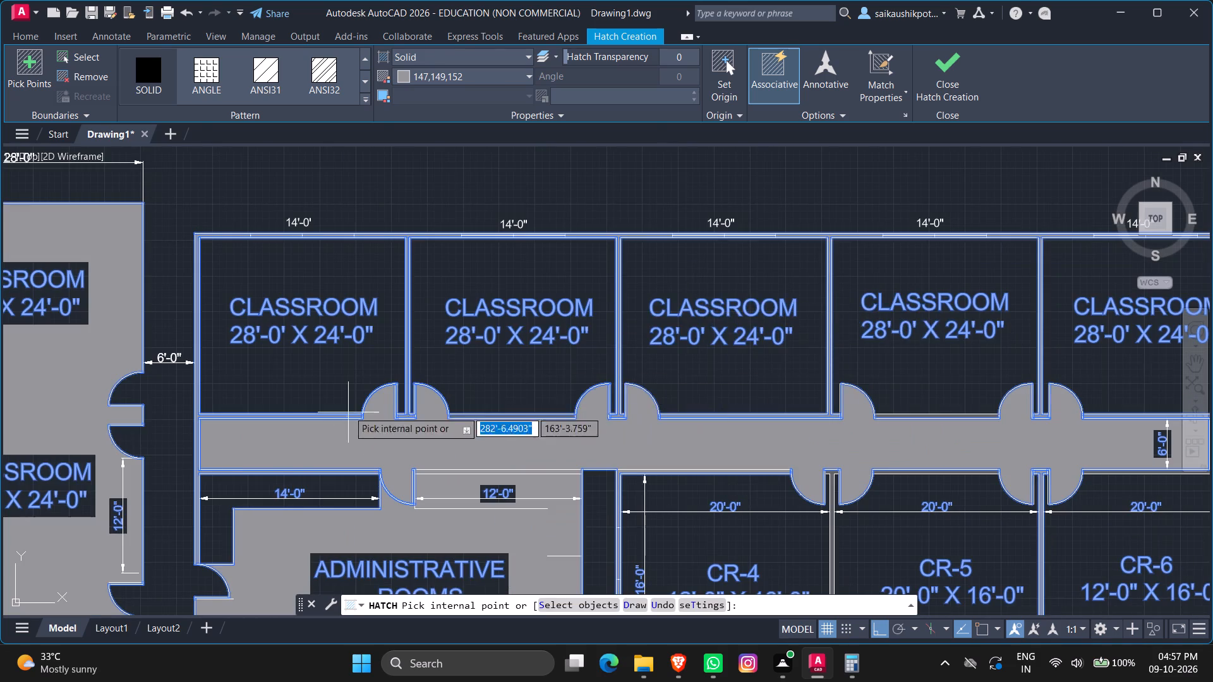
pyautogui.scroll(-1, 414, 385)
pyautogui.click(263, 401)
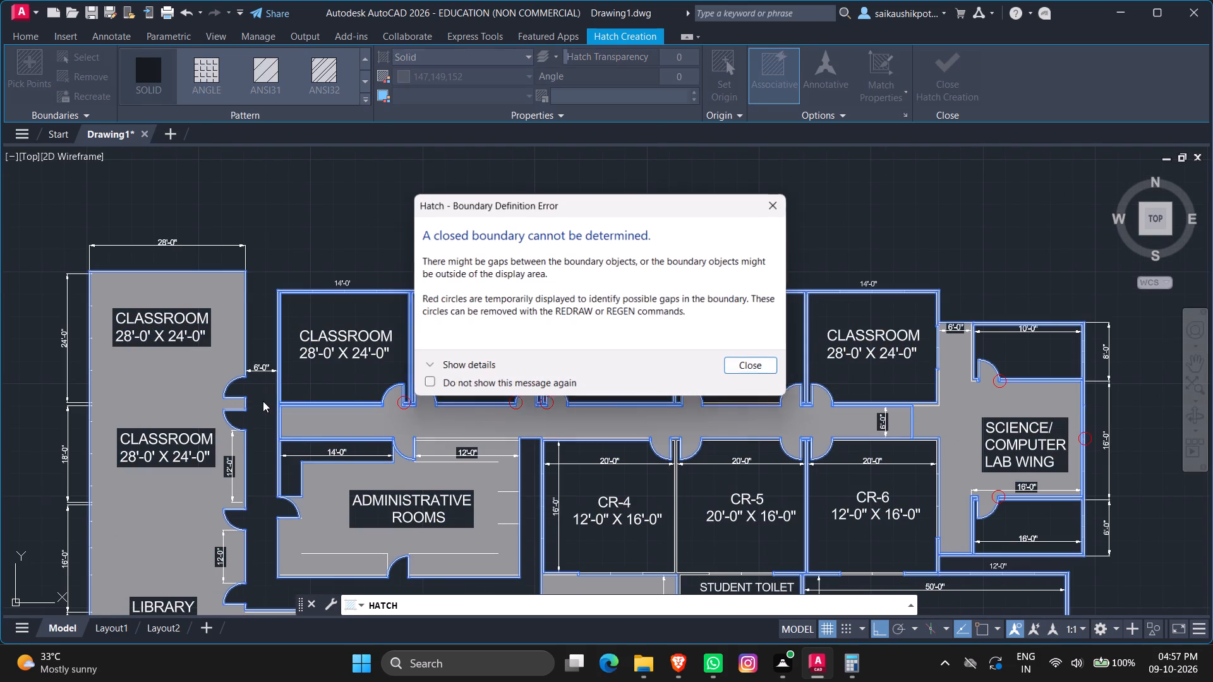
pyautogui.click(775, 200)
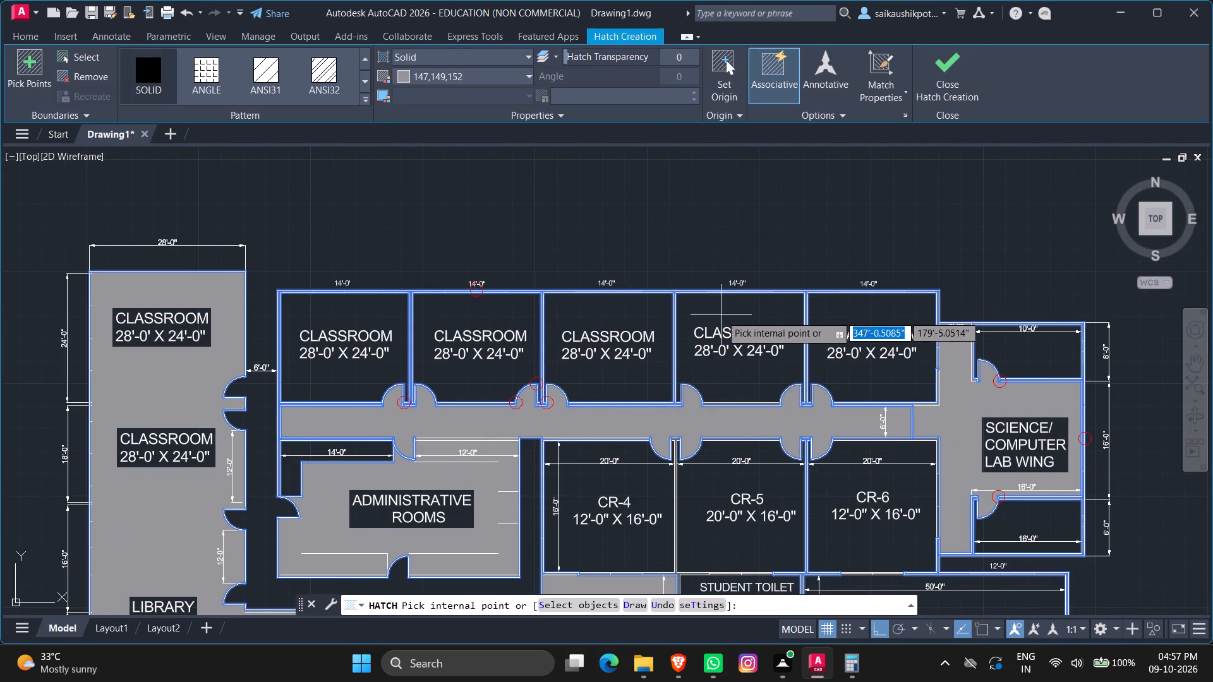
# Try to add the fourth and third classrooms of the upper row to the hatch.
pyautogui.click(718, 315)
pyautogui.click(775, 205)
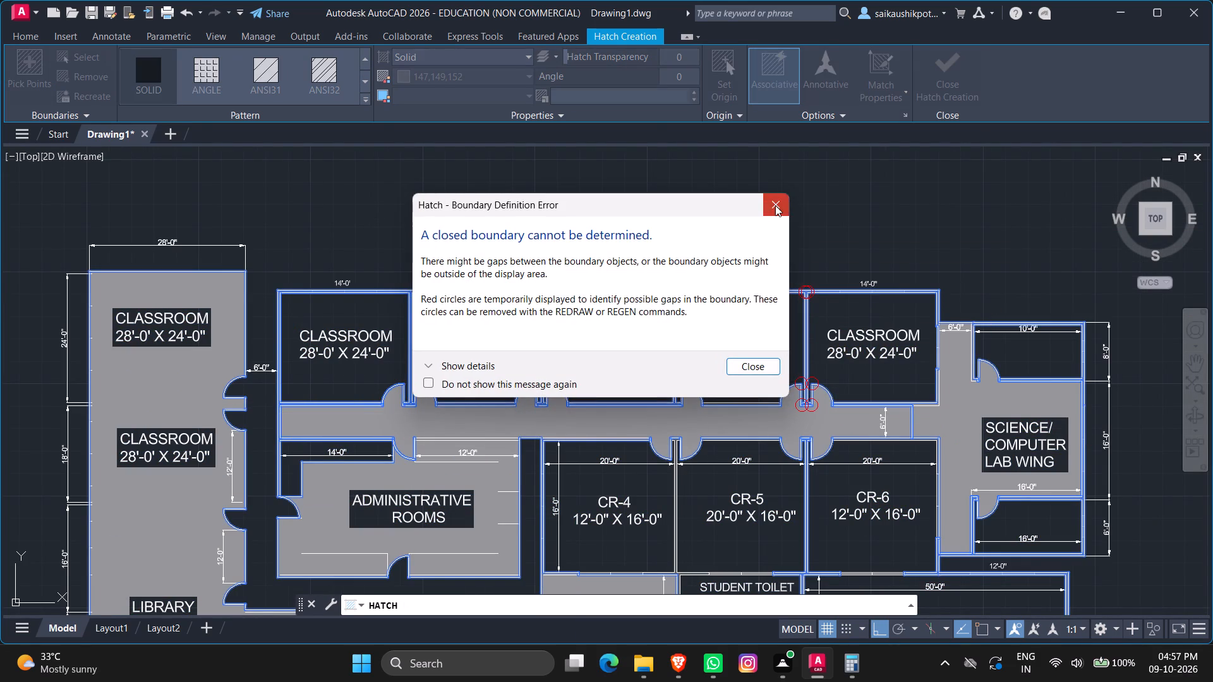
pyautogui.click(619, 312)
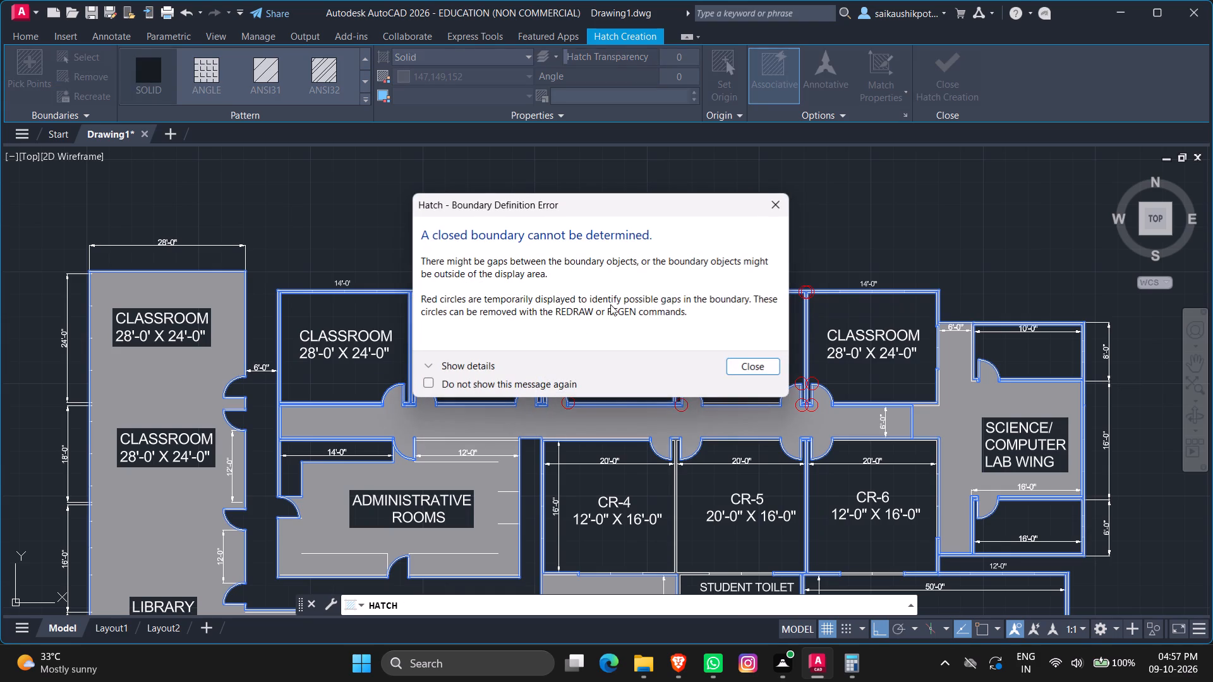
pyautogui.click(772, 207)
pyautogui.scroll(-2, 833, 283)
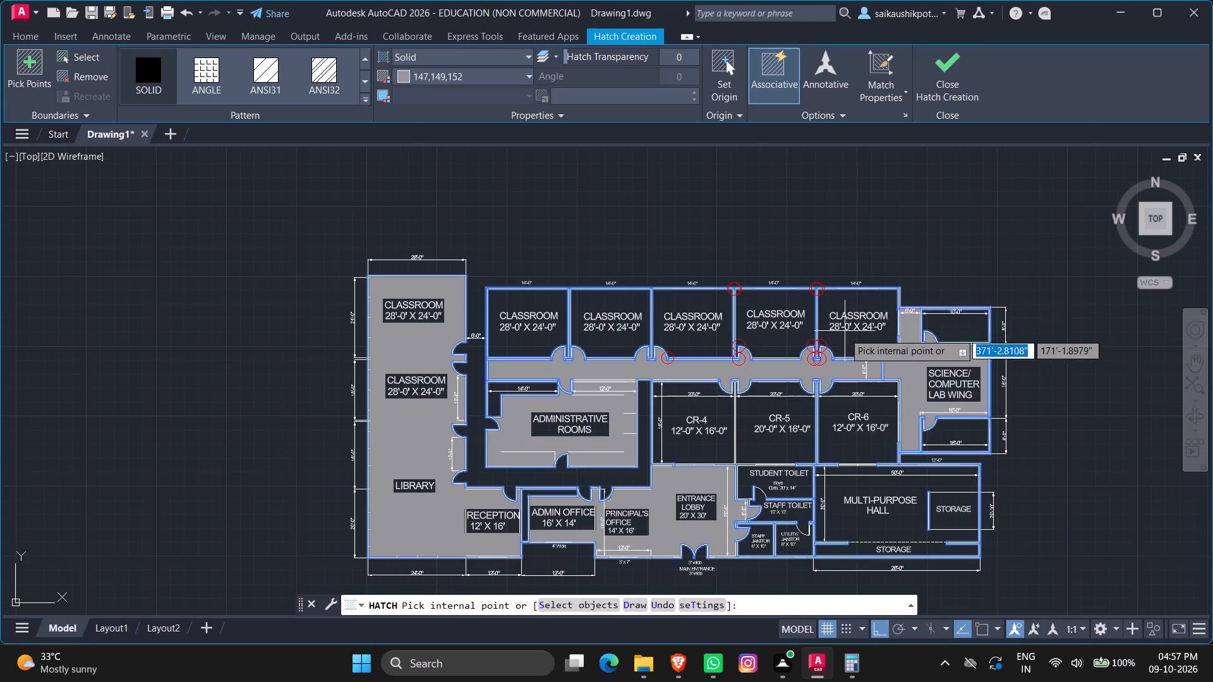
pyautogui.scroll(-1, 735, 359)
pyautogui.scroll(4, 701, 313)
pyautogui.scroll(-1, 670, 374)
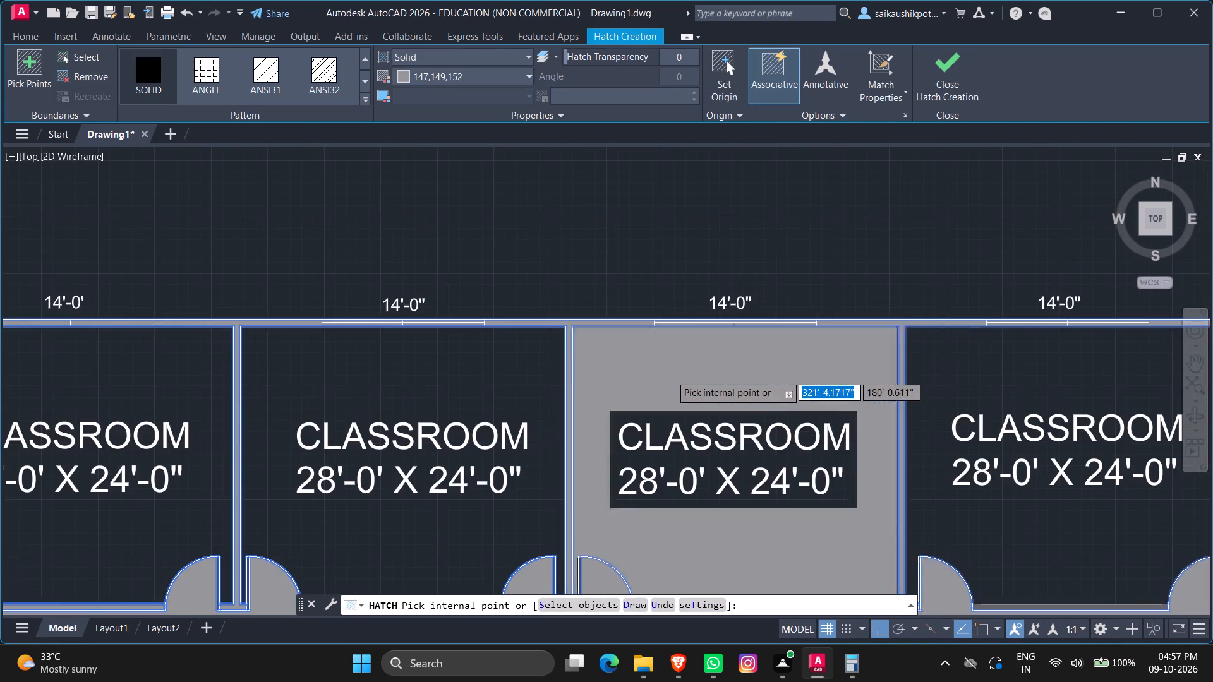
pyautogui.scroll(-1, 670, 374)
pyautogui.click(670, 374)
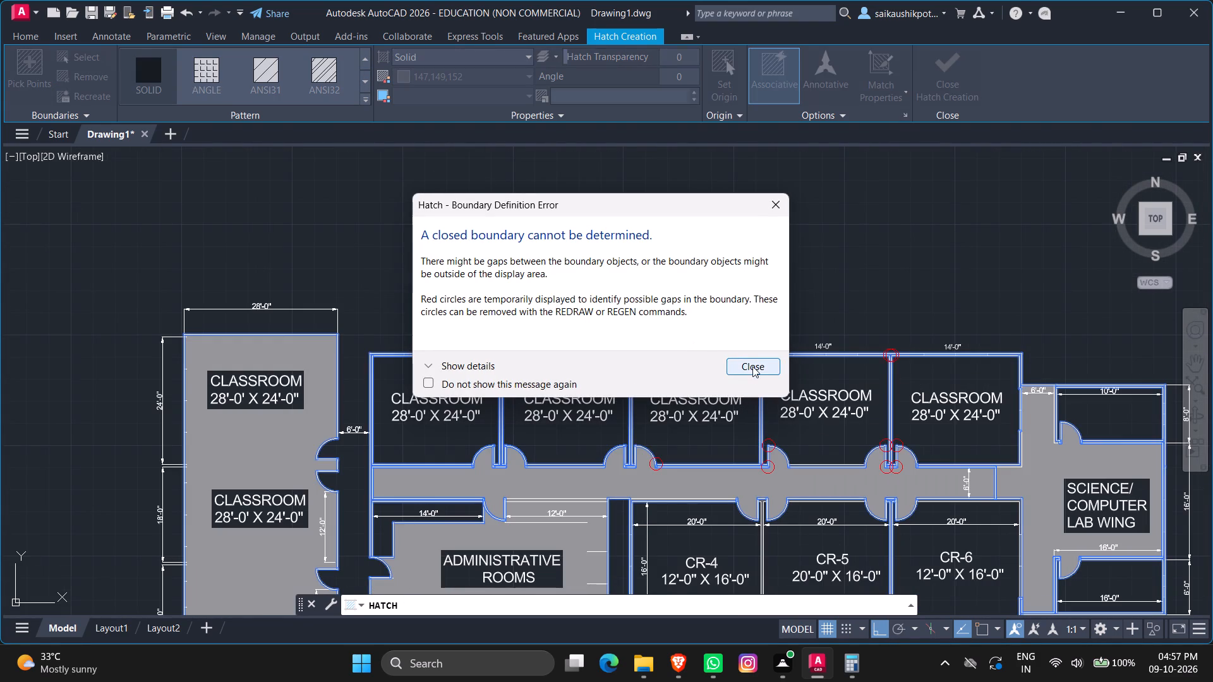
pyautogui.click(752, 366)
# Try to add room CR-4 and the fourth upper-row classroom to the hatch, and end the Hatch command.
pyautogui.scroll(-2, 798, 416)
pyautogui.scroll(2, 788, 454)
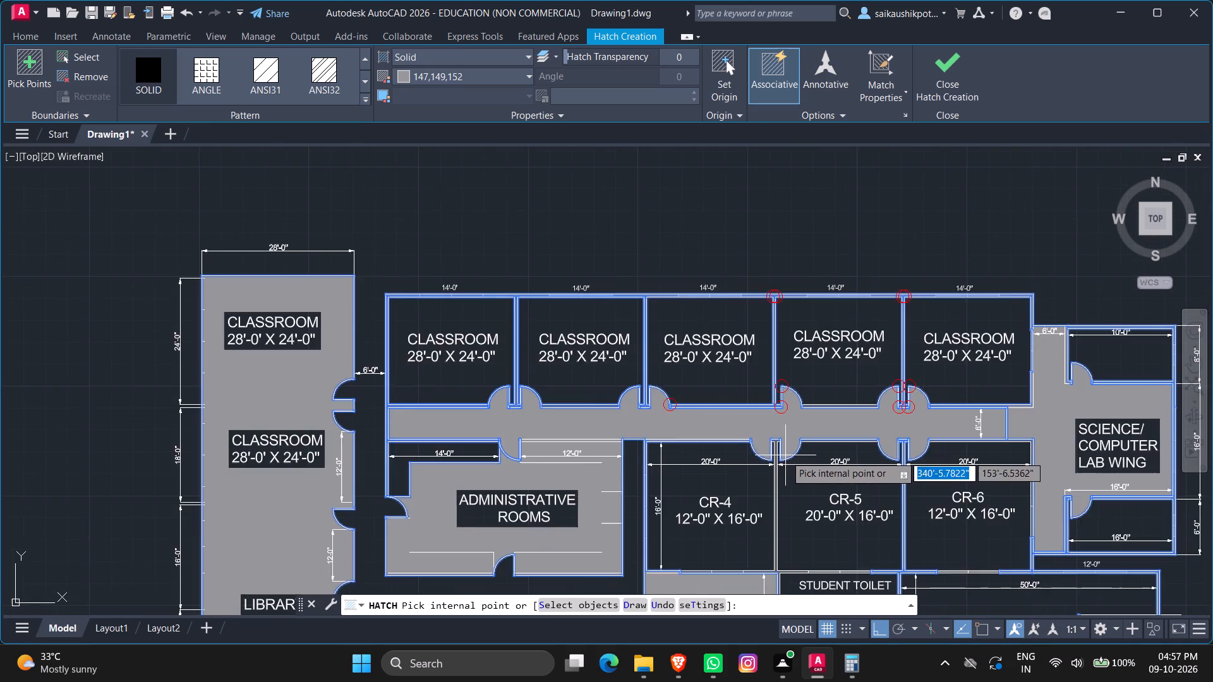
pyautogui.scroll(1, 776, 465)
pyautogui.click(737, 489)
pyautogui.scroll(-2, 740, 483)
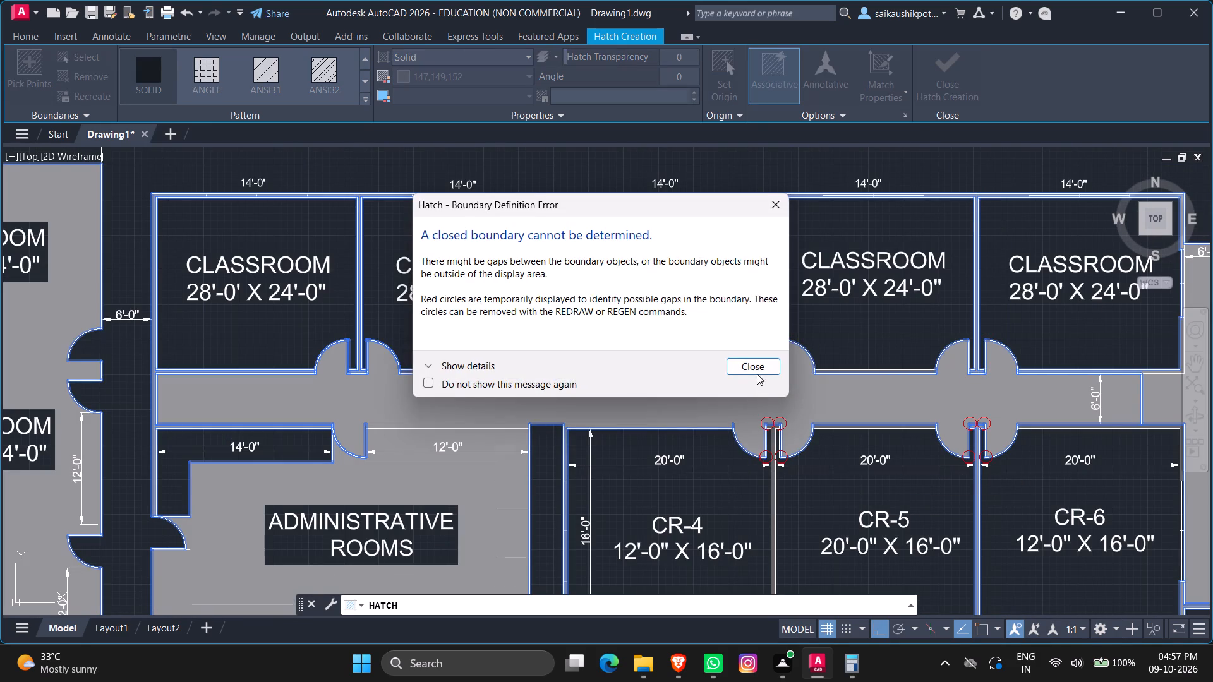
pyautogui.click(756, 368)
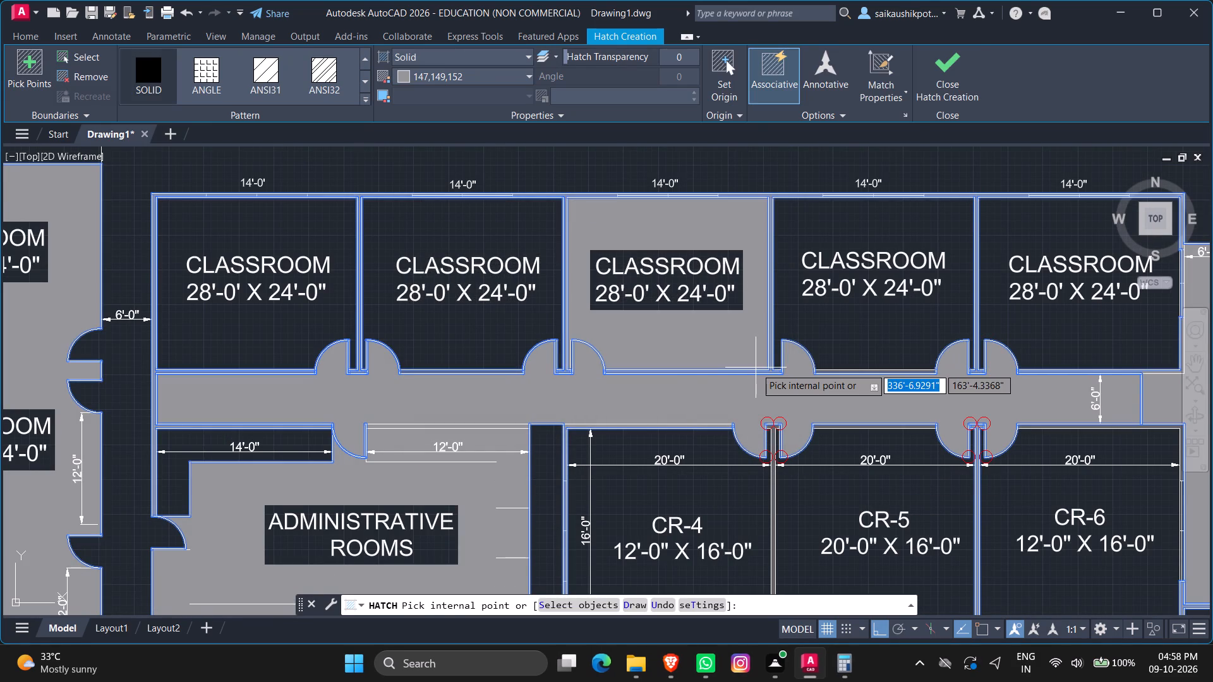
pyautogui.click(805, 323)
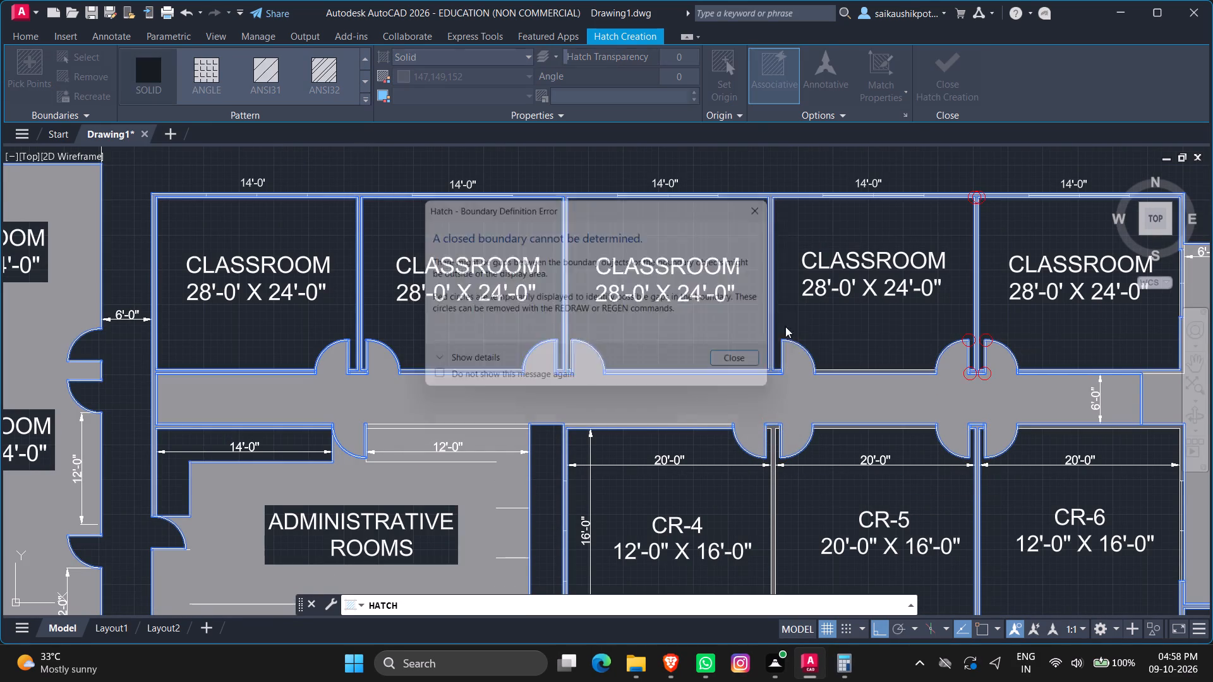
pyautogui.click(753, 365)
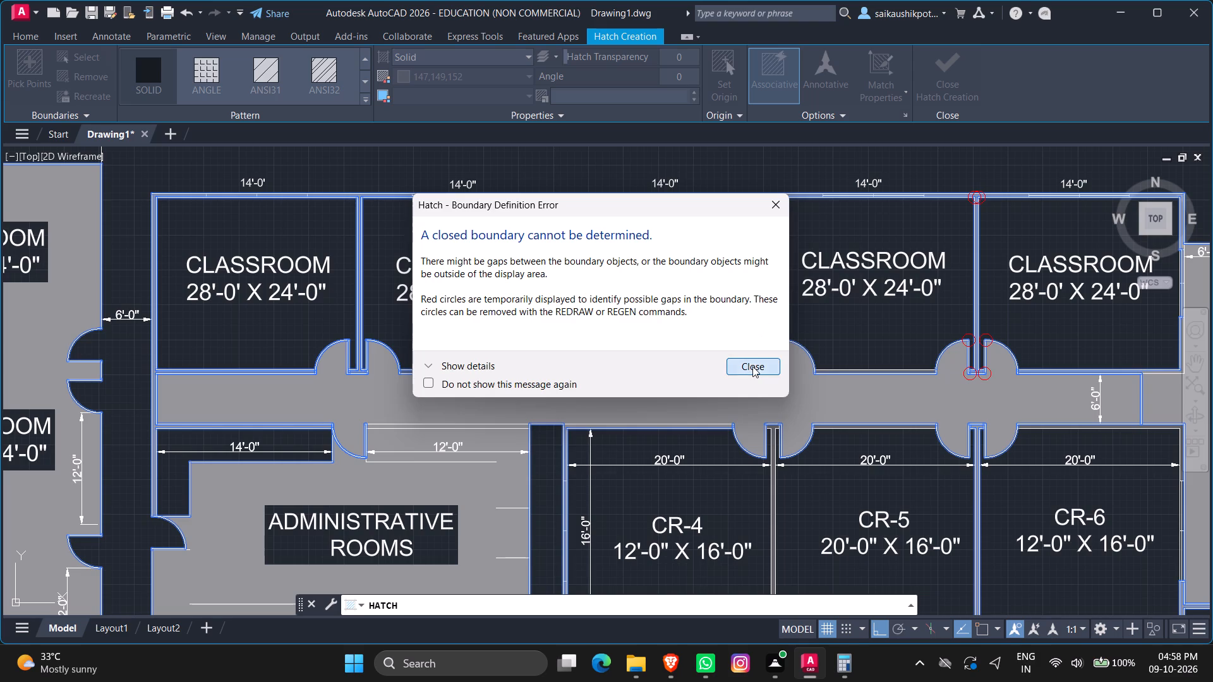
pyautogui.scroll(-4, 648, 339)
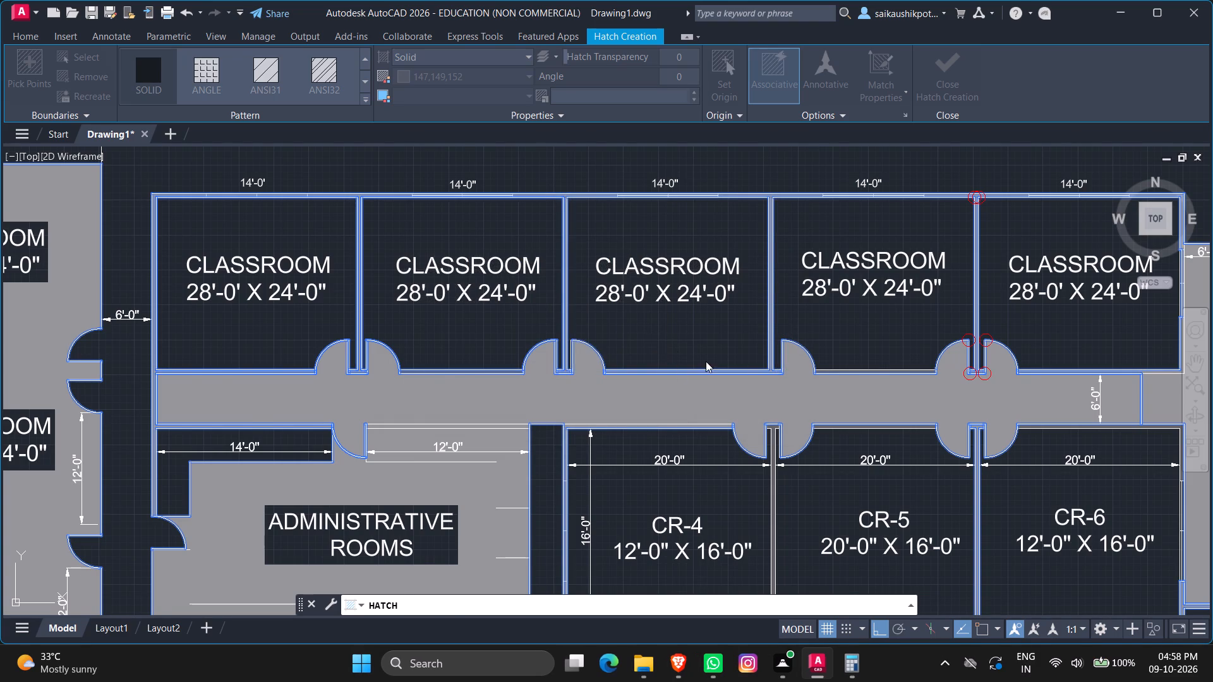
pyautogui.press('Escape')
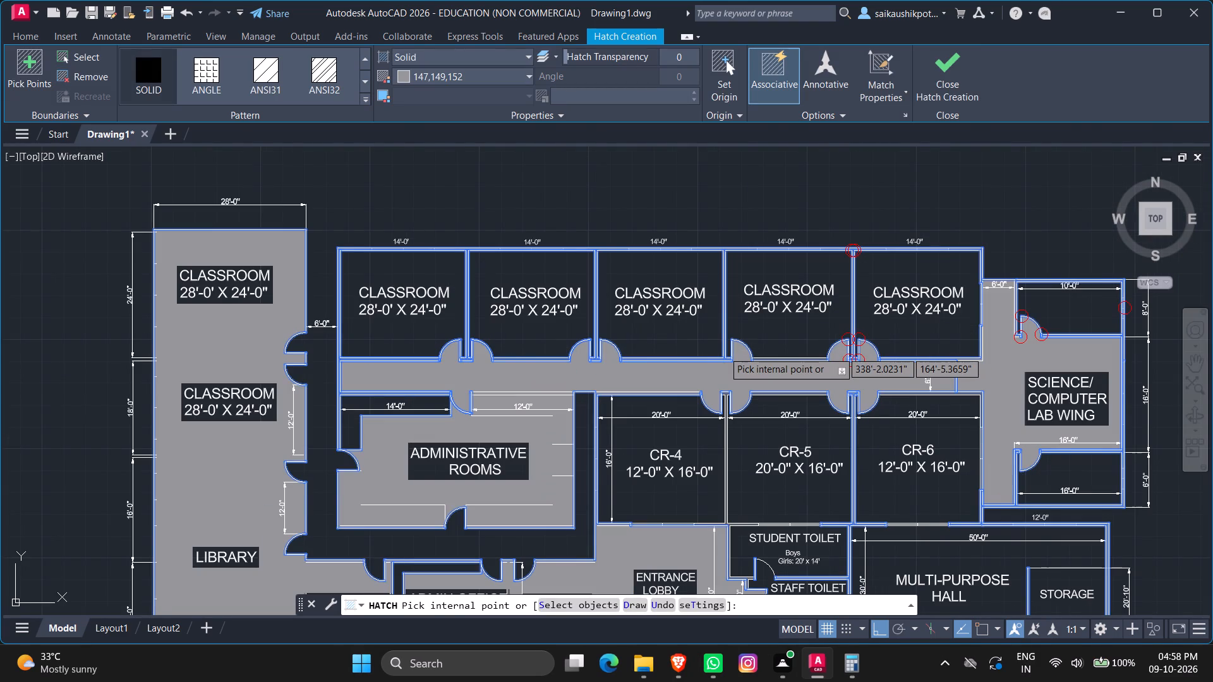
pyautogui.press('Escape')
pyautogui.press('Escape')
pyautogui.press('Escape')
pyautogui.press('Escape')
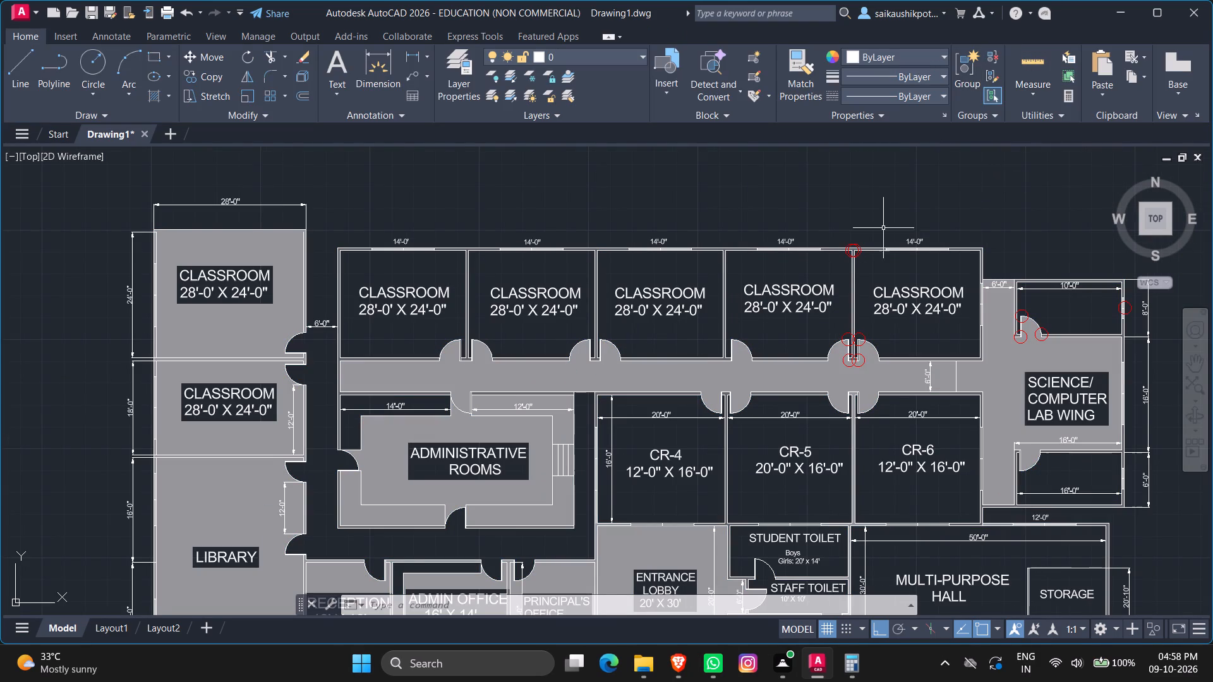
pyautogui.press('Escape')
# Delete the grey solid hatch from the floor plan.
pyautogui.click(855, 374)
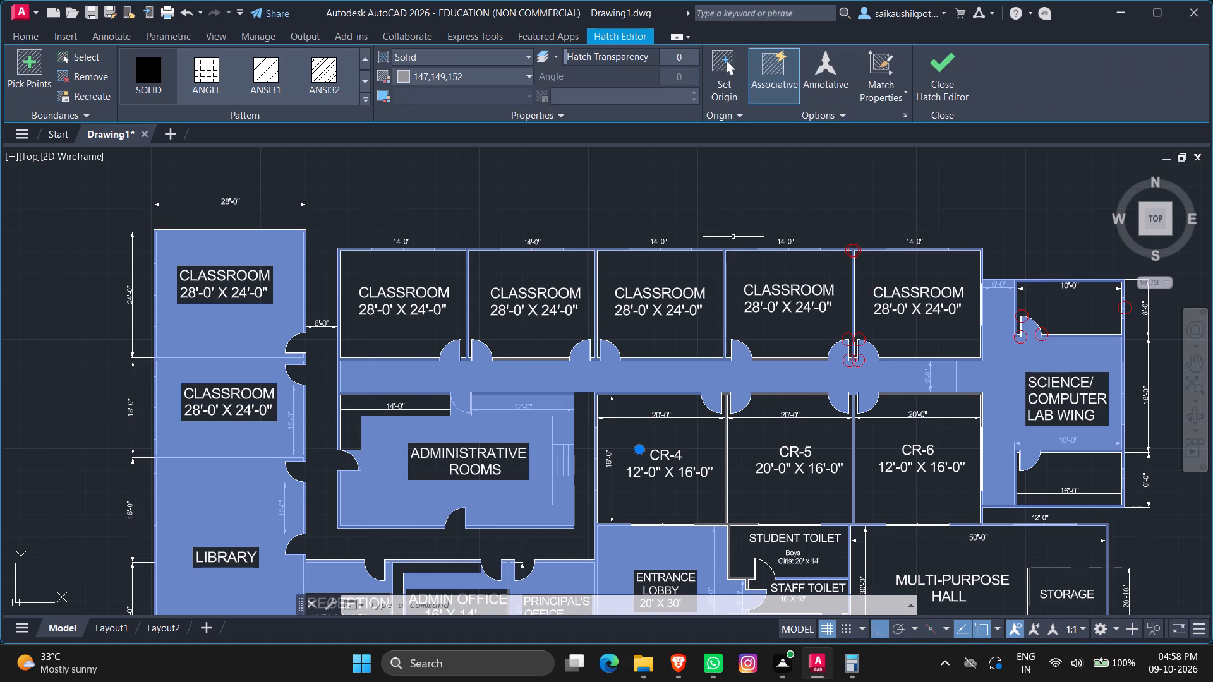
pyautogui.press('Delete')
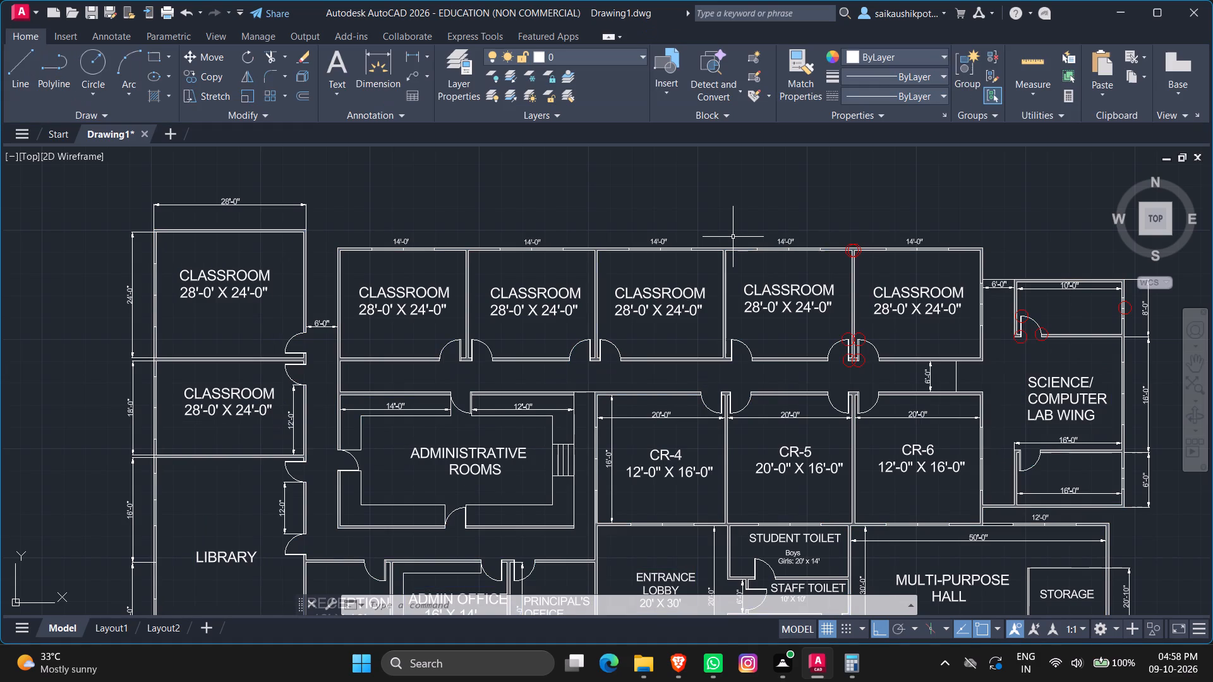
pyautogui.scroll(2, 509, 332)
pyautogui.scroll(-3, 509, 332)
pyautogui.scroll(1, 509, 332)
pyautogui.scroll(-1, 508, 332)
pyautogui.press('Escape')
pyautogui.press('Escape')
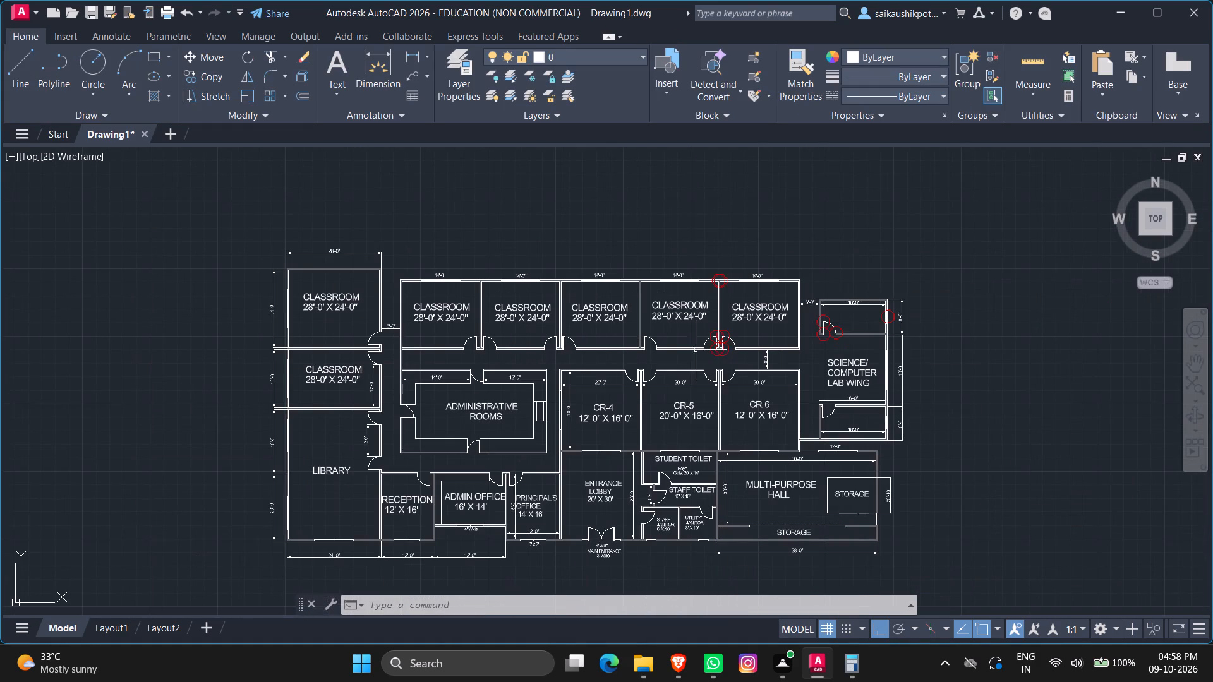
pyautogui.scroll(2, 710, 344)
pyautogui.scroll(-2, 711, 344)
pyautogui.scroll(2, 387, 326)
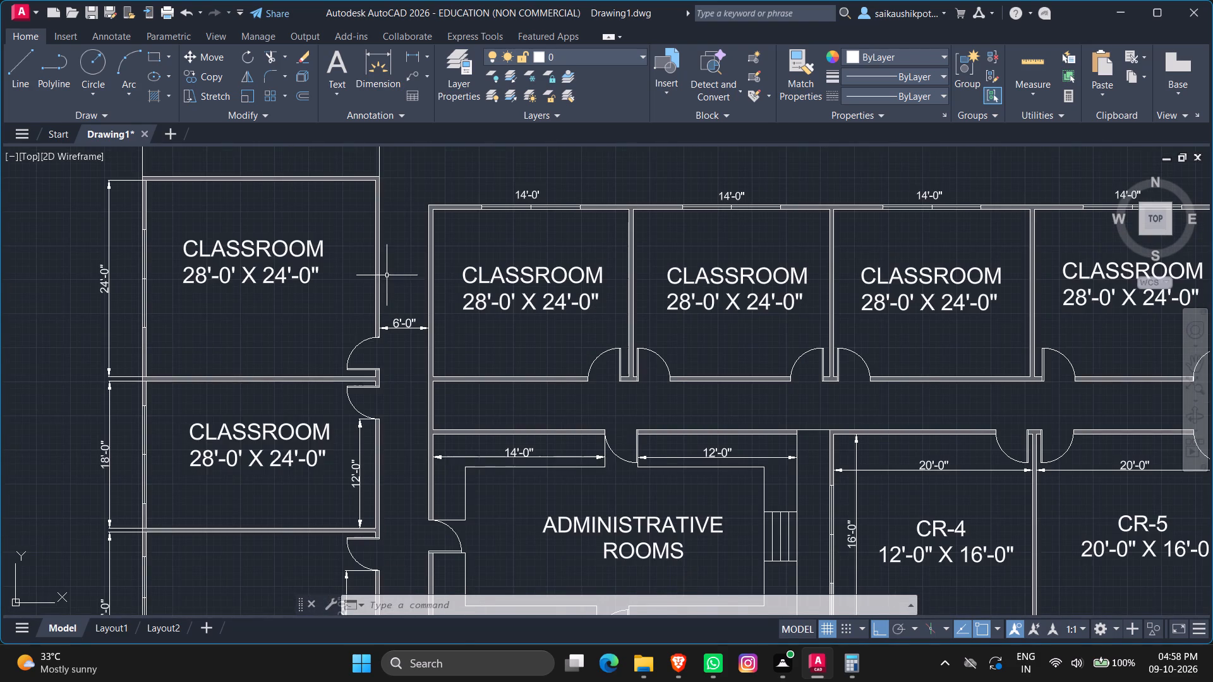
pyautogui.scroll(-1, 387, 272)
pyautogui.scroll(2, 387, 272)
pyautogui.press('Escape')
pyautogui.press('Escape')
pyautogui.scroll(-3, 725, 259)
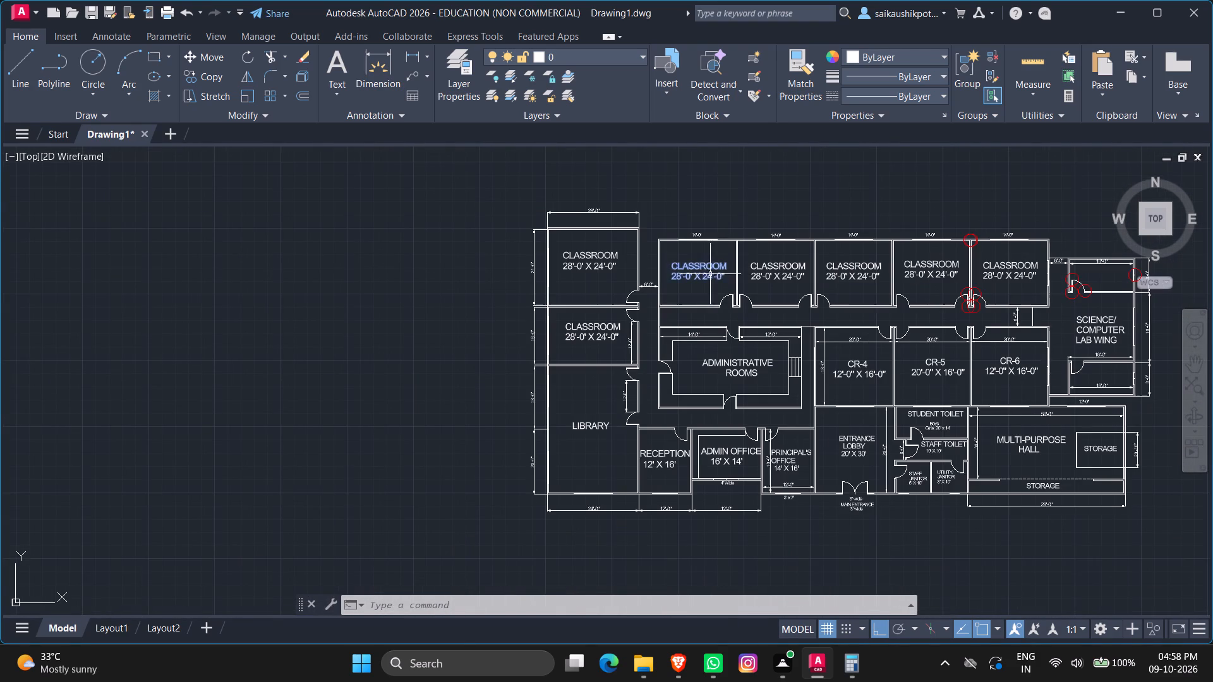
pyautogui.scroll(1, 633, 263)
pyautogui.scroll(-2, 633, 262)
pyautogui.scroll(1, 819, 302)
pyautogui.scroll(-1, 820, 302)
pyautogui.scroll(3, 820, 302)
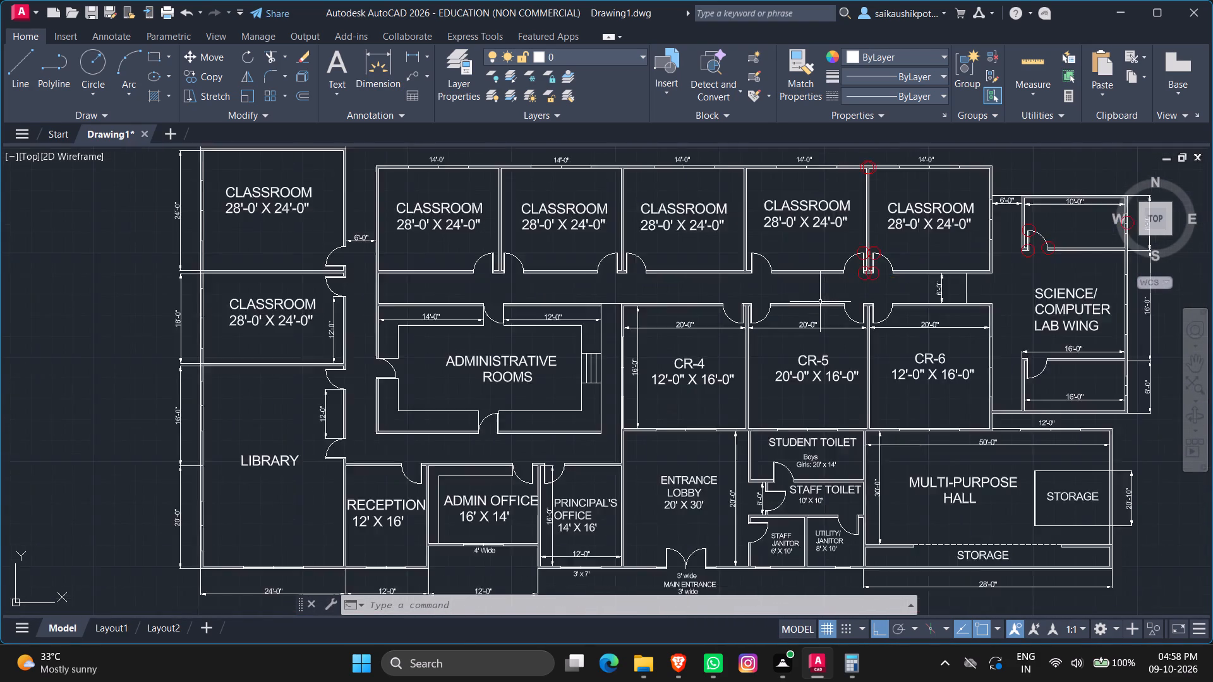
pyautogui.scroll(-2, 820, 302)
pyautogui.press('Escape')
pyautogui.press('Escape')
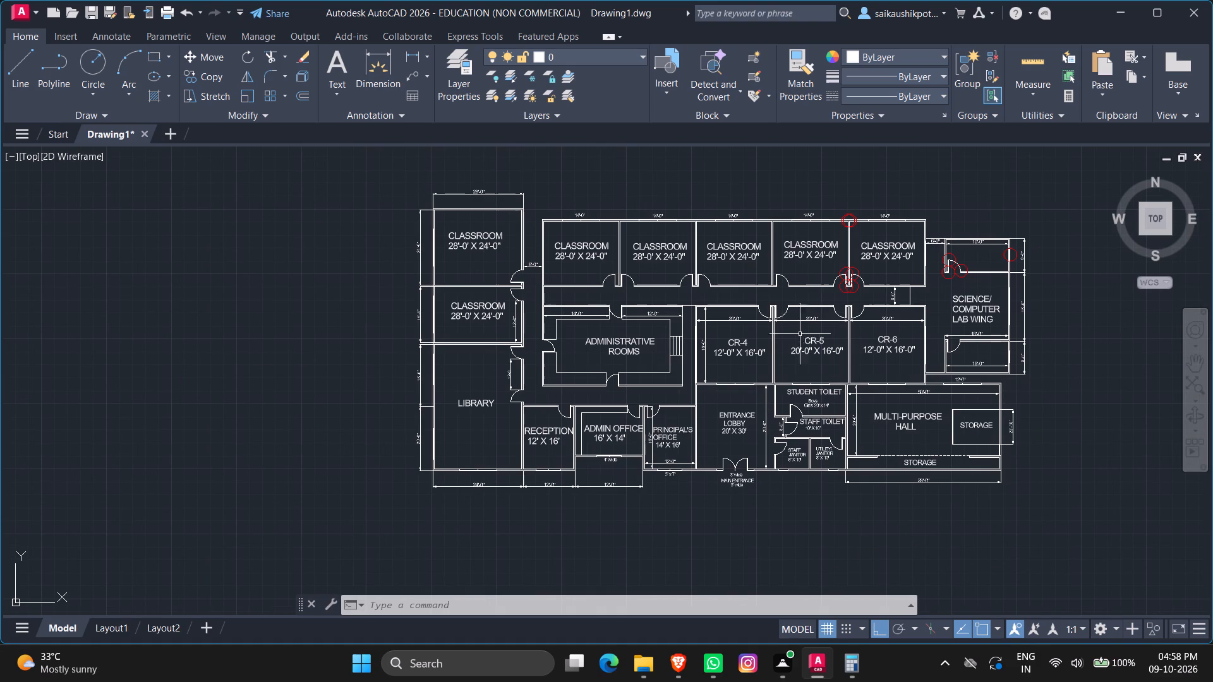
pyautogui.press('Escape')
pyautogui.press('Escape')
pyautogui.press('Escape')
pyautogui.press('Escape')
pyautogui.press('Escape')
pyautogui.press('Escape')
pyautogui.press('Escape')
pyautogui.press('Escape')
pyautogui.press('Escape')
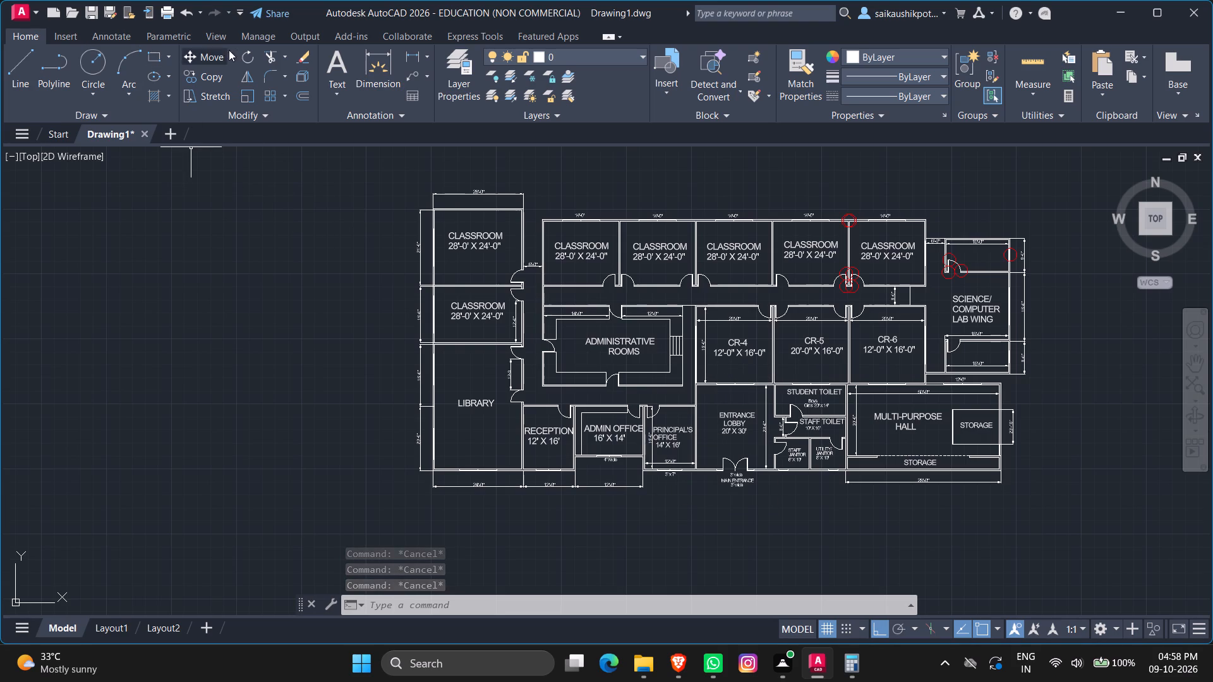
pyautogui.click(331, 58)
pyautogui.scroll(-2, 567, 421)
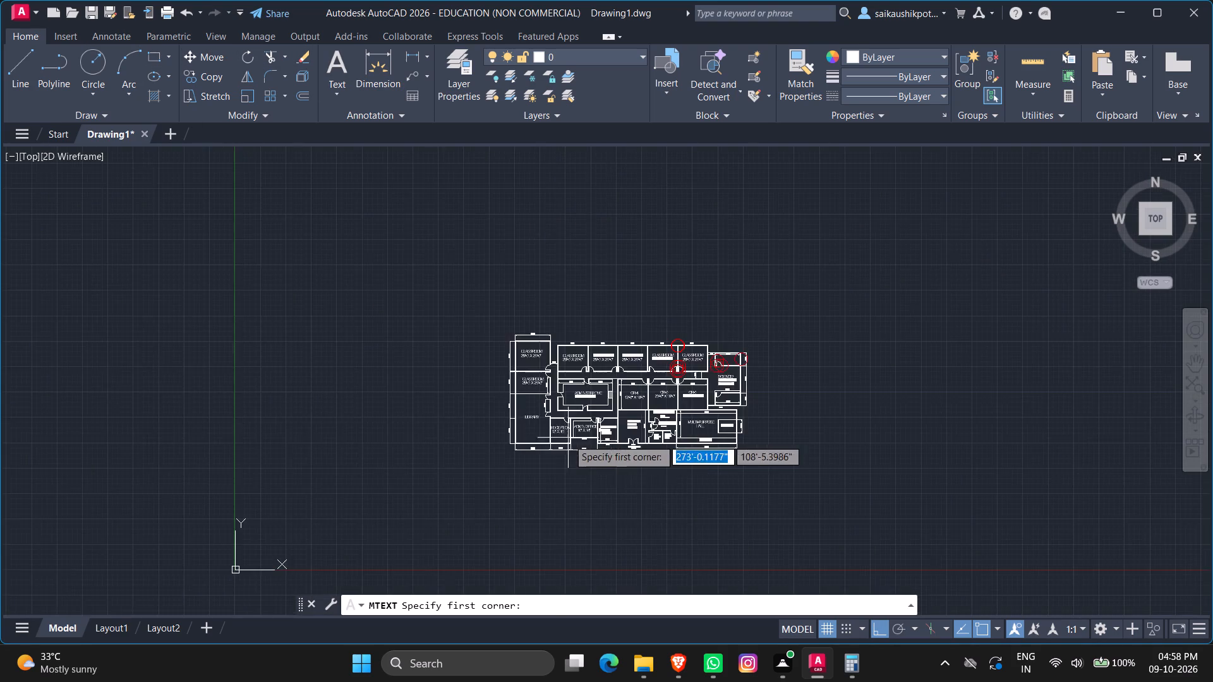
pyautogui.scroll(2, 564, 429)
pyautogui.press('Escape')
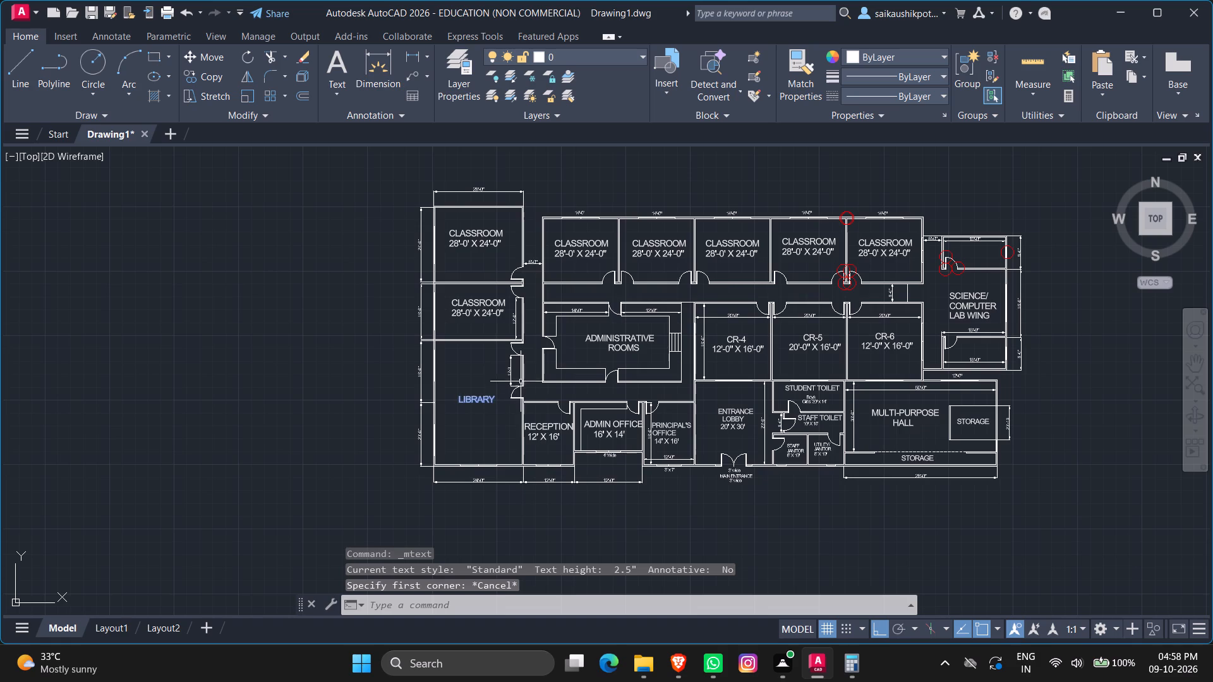
# Copy the ADMINISTRATIVE ROOMS label and paste it below the floor plan, beneath the Admin Office.
pyautogui.click(608, 337)
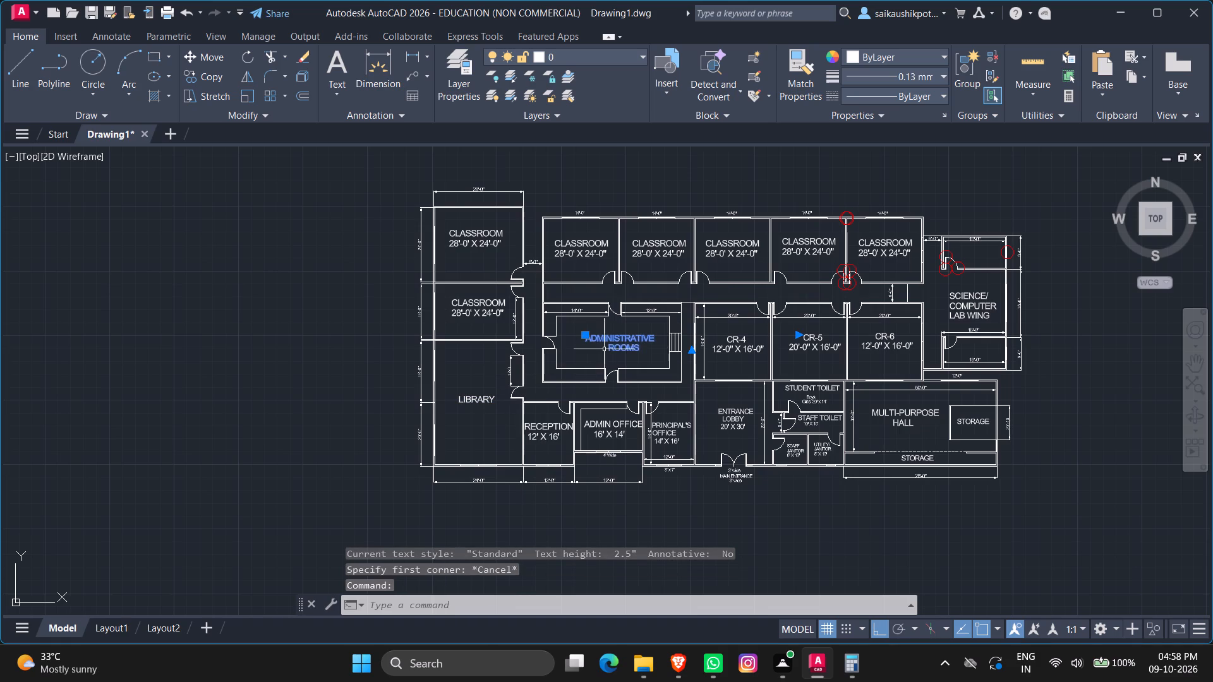
pyautogui.hotkey('ctrl', 'c')
pyautogui.hotkey('ctrl', 'v')
pyautogui.scroll(2, 583, 510)
pyautogui.scroll(-3, 599, 479)
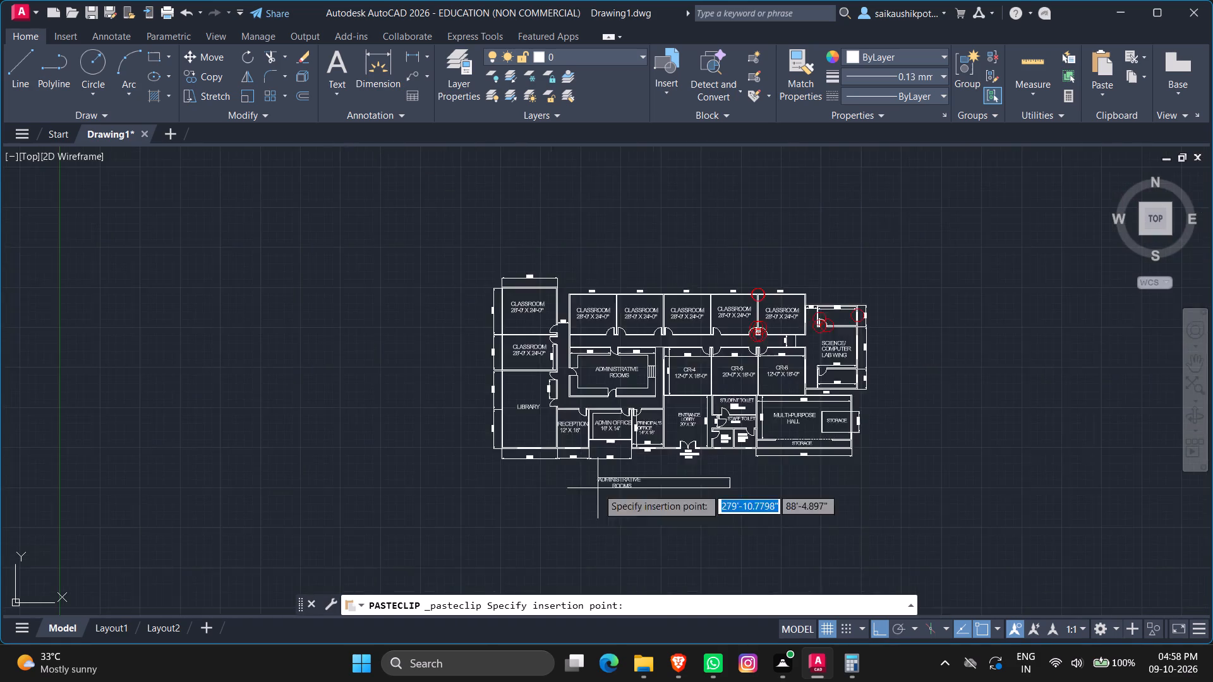
pyautogui.scroll(2, 598, 508)
pyautogui.click(580, 437)
# Open the pasted ADMINISTRATIVE ROOMS label for editing.
pyautogui.doubleClick(591, 420)
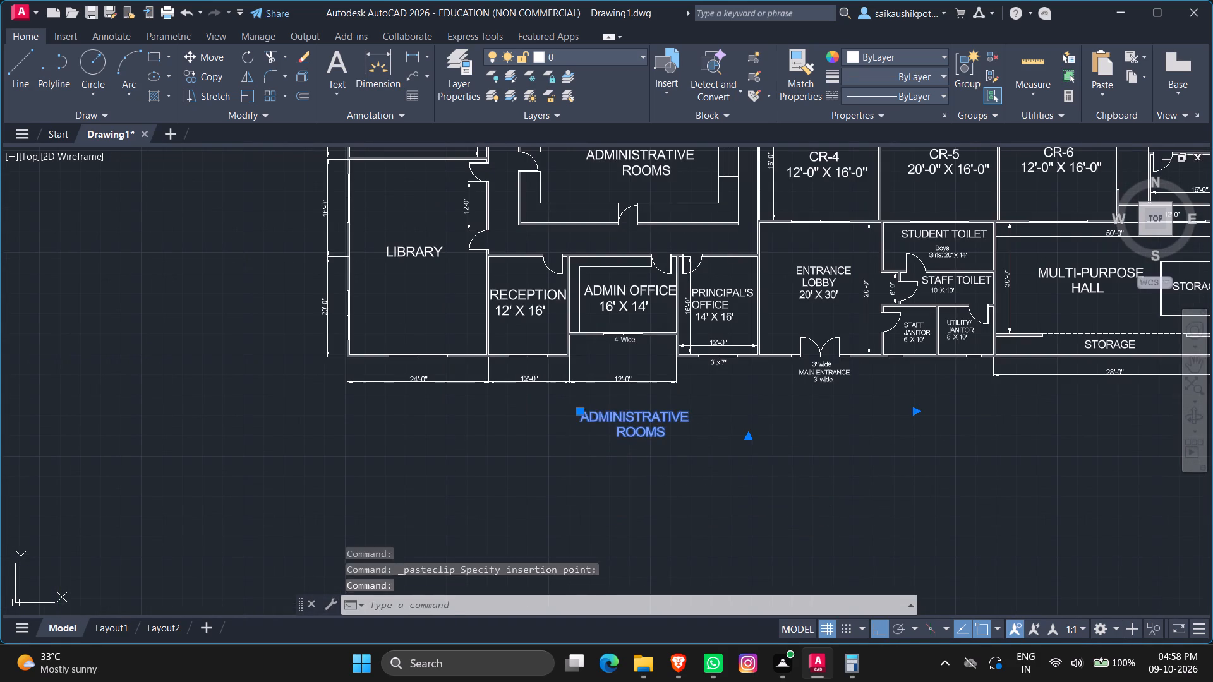
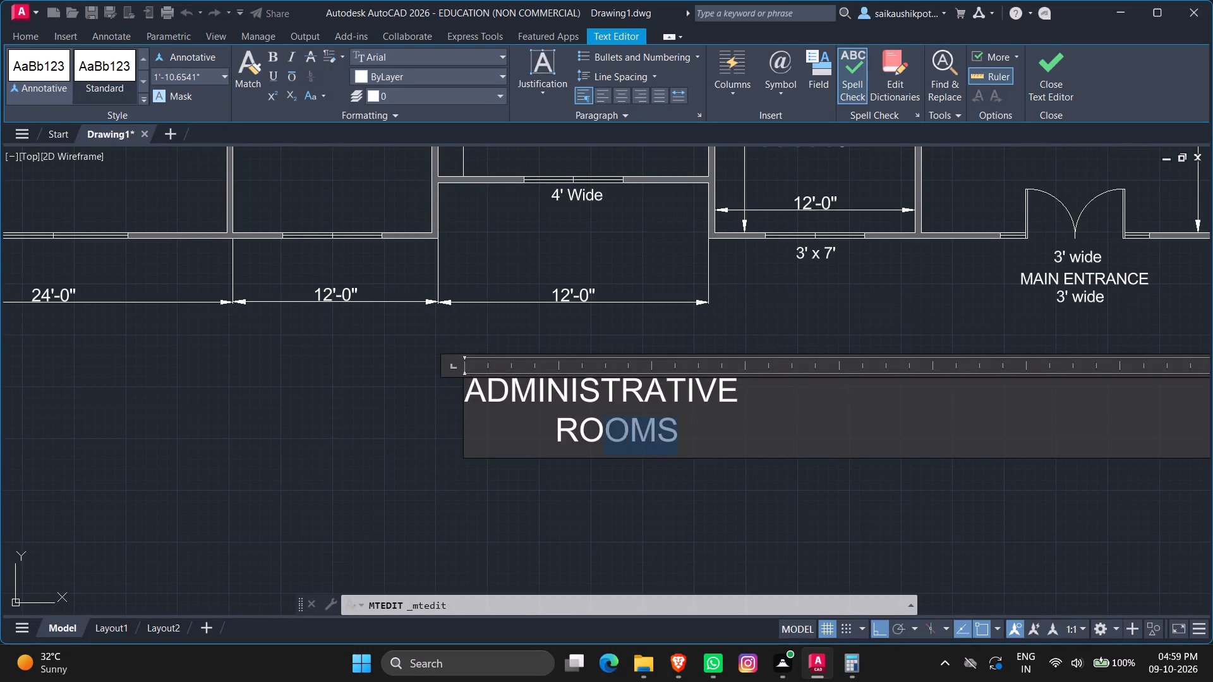
# Replace the pasted label's text below the floor plan with "MODERN PRIMARY SCHOOL PLAN ALL DIMENSIONS IN FEET".
pyautogui.press('BackSpace')
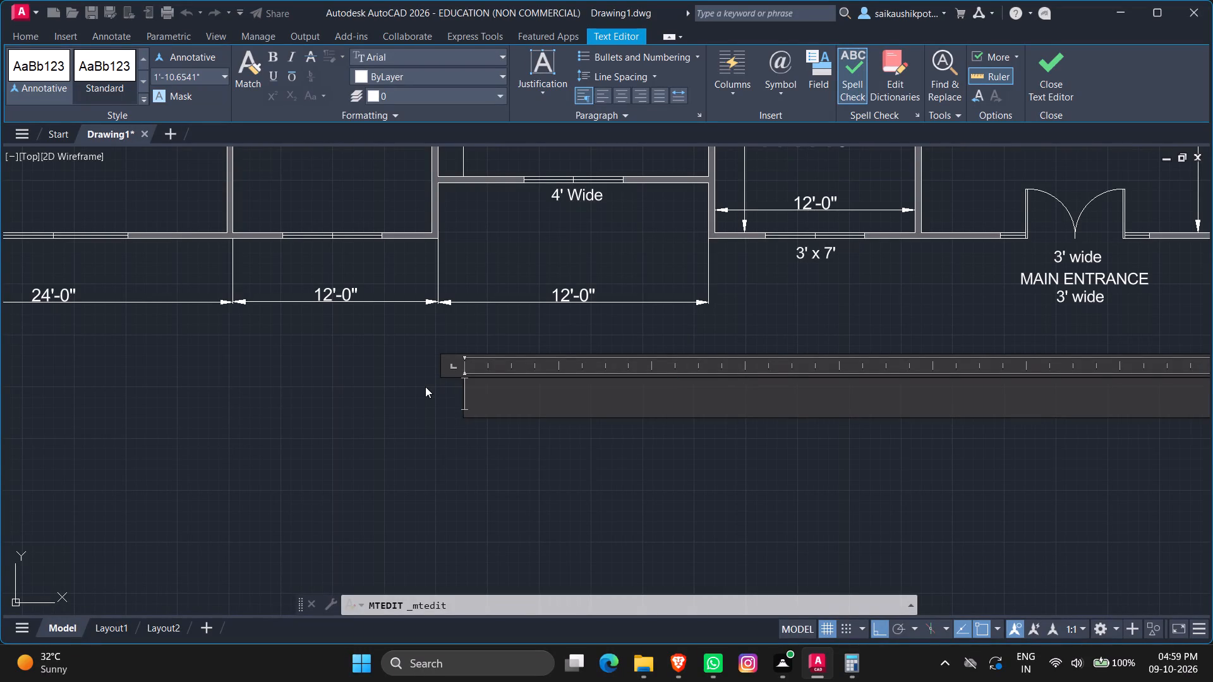
pyautogui.write('MODERN')
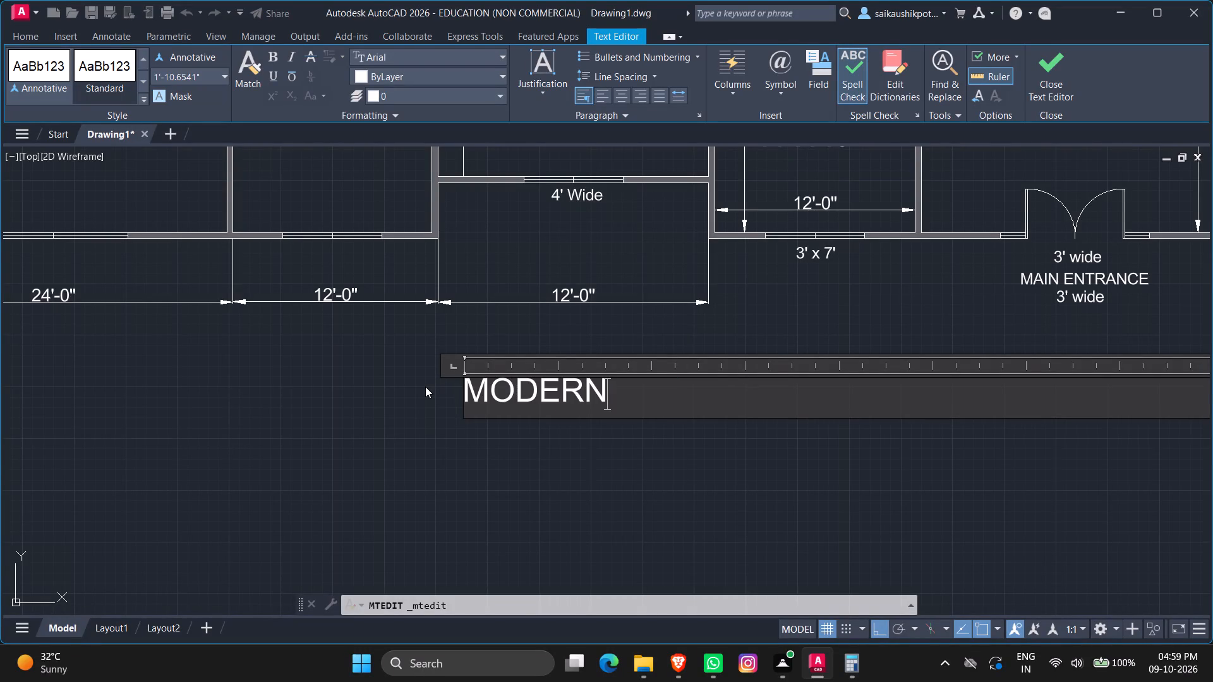
pyautogui.press('space')
pyautogui.write('PRIMARY SCHOOL')
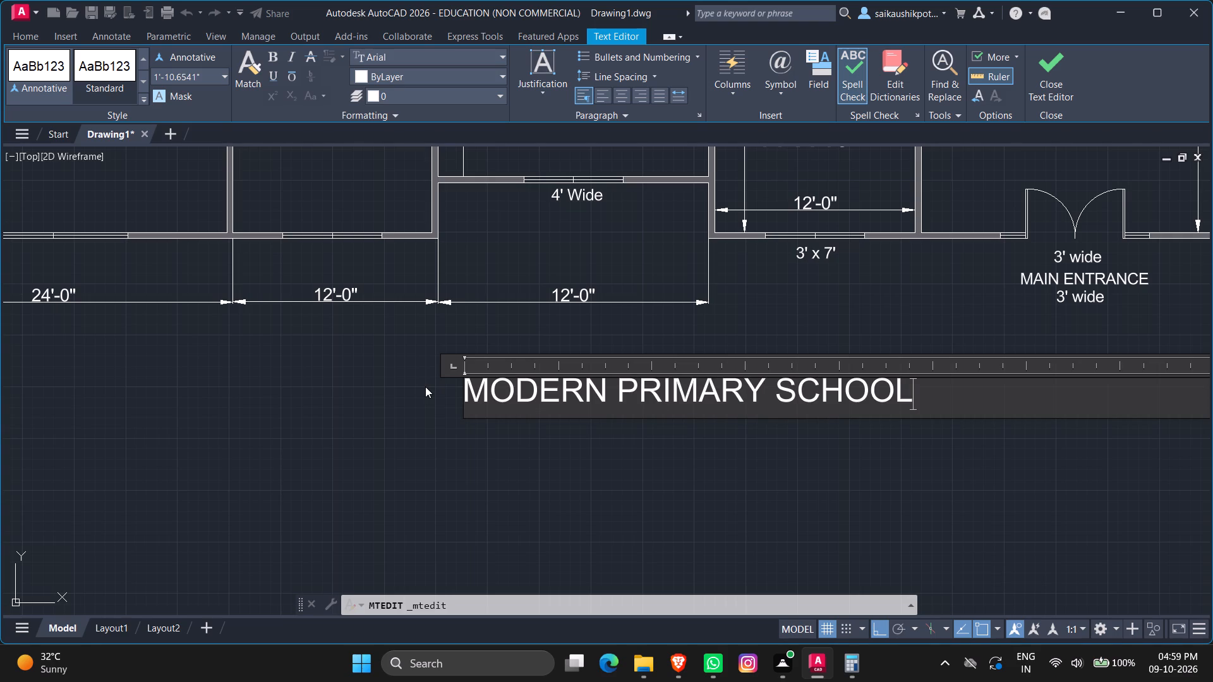
pyautogui.press('space')
pyautogui.write('PLAN')
pyautogui.press('space')
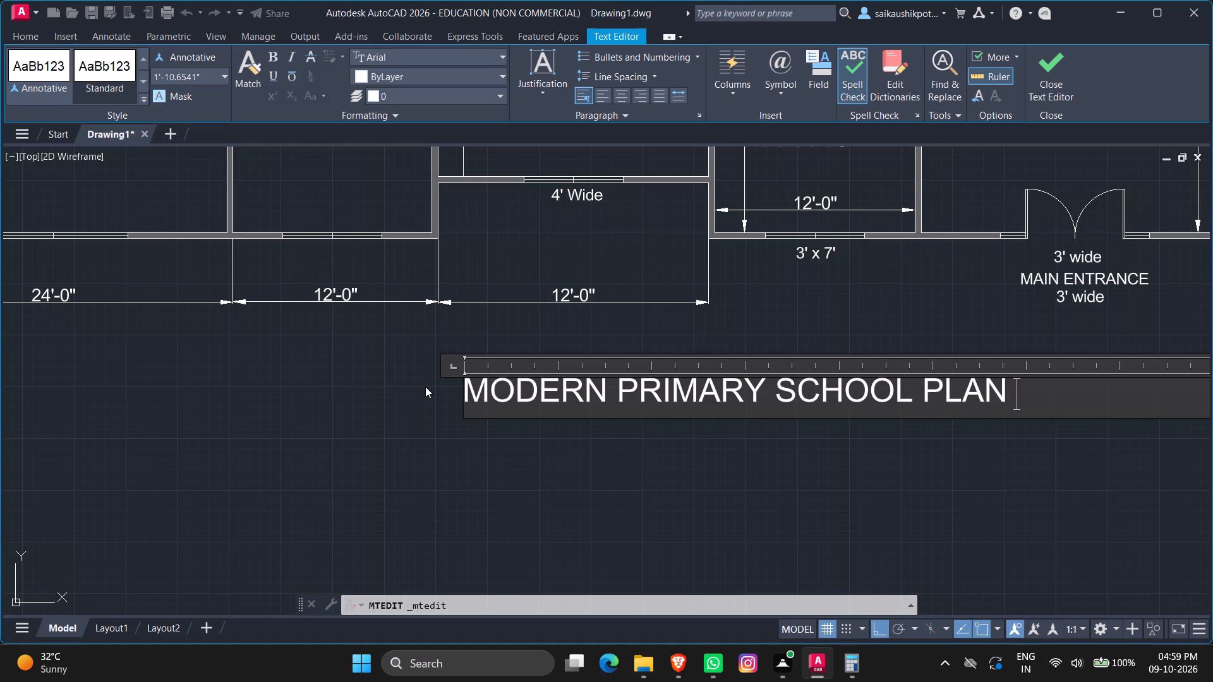
pyautogui.write('ALL')
pyautogui.press('space')
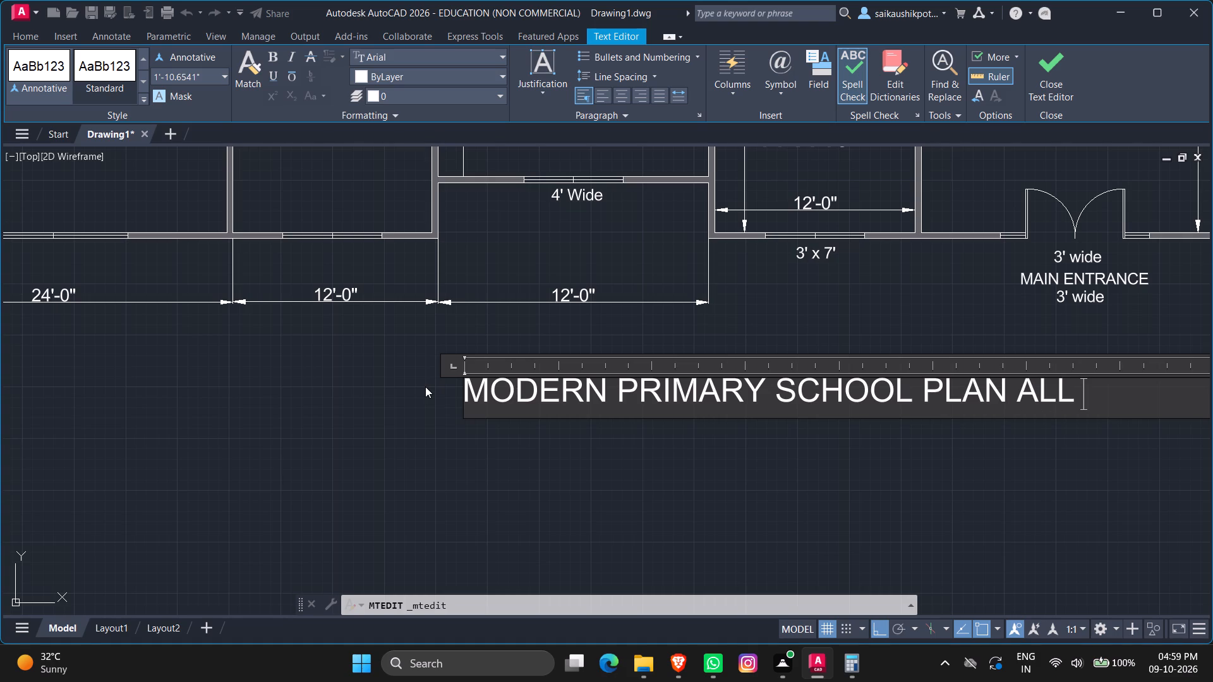
pyautogui.write('DIMES')
pyautogui.press('BackSpace')
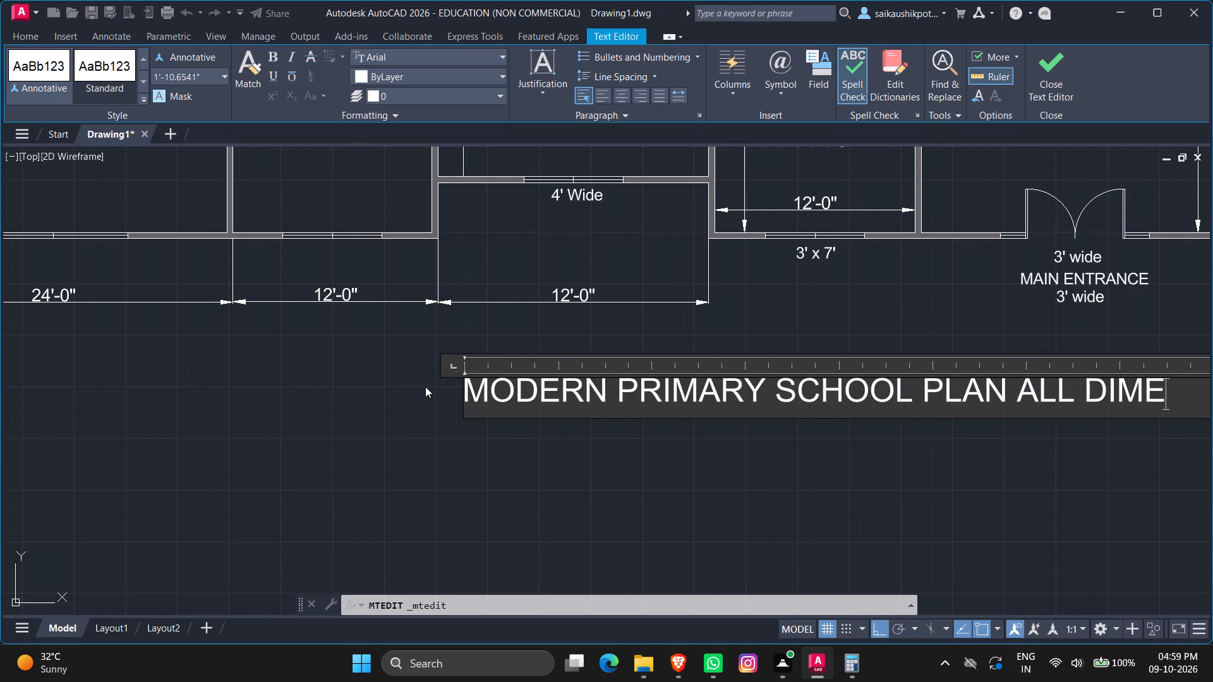
pyautogui.write('NSIONS')
pyautogui.press('space')
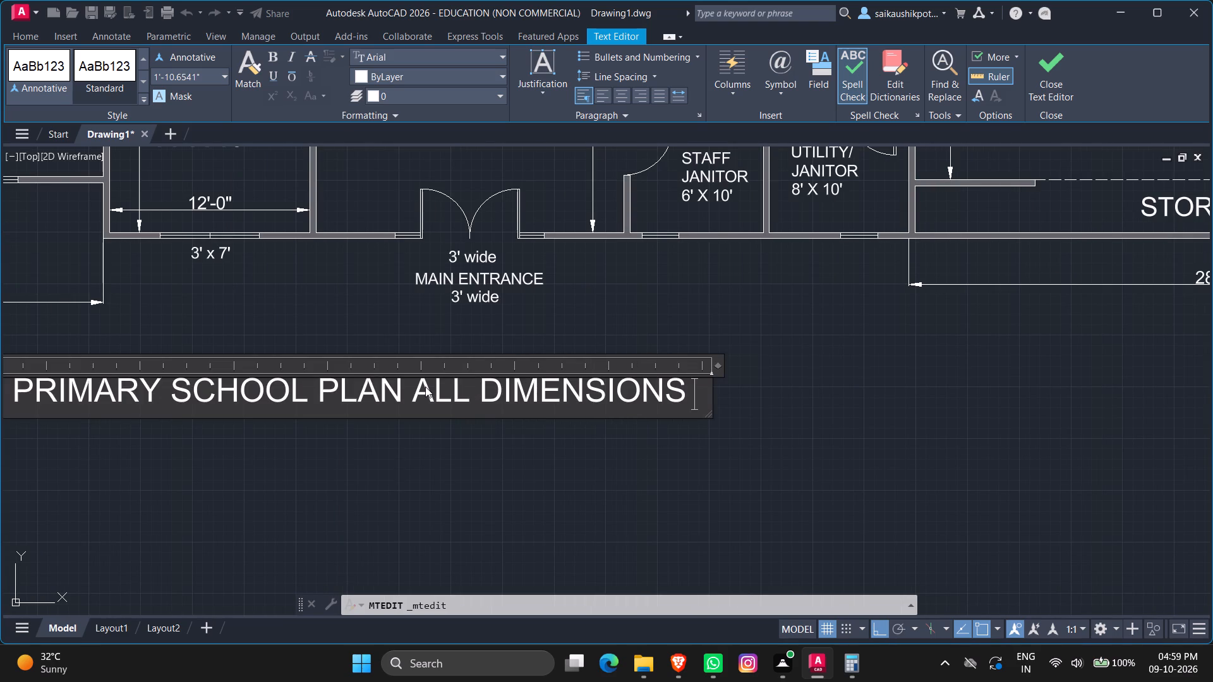
pyautogui.write('IN FEET')
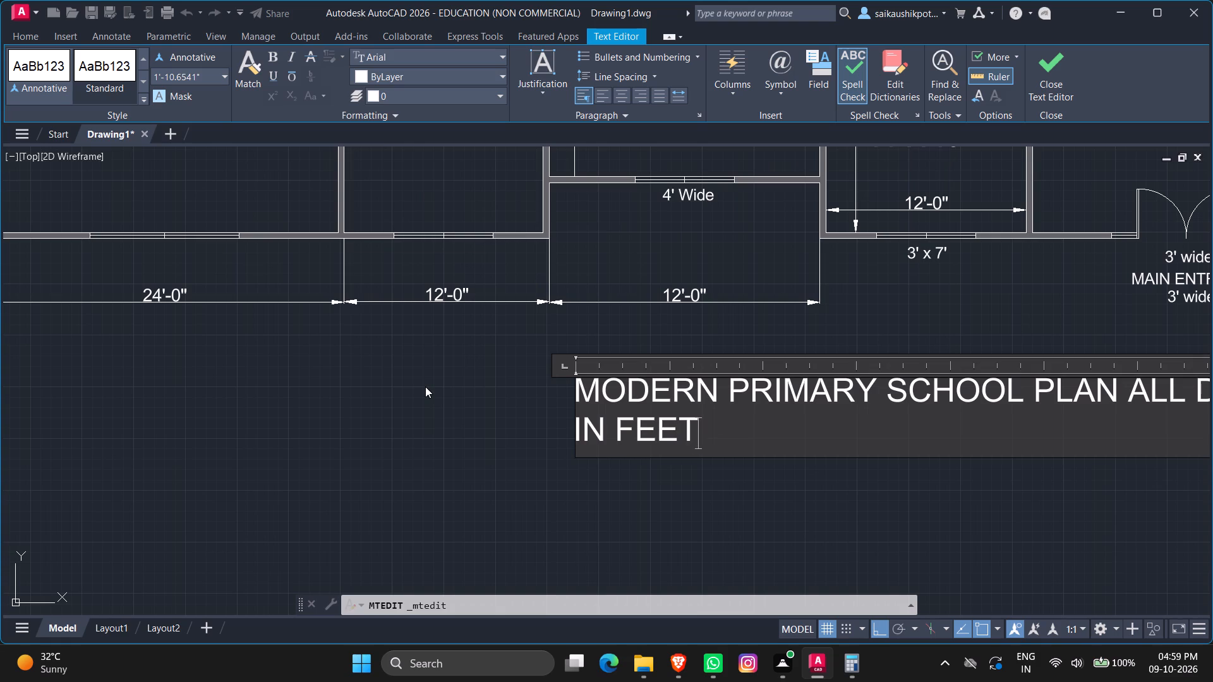
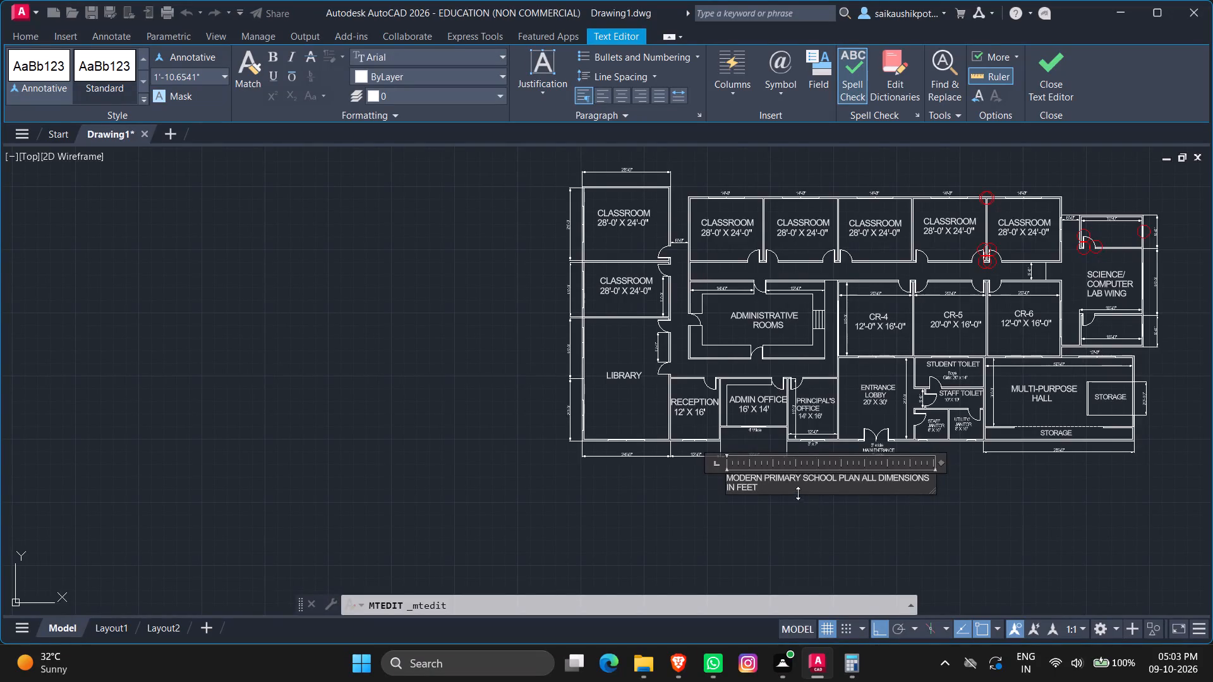
# Widen the title's text frame below the floor plan so the whole title fits on one line, and finish editing.
pyautogui.scroll(3, 772, 493)
pyautogui.scroll(-2, 776, 491)
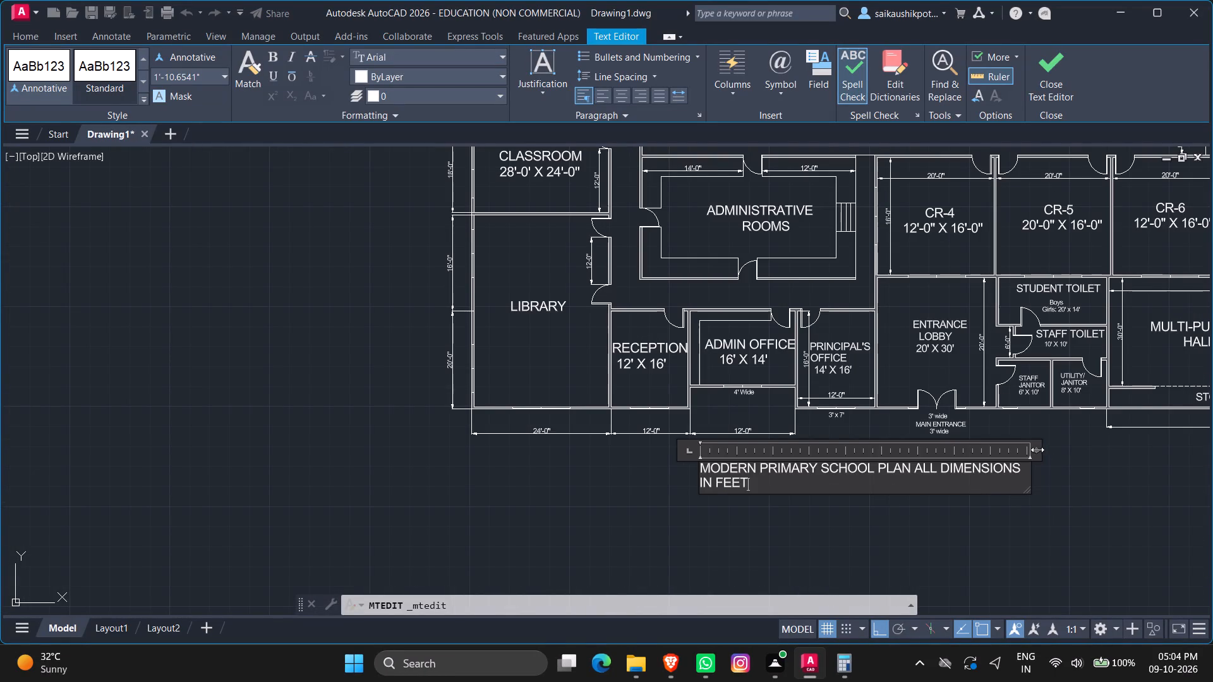
pyautogui.moveTo(1035, 450); pyautogui.dragTo(1116, 453)
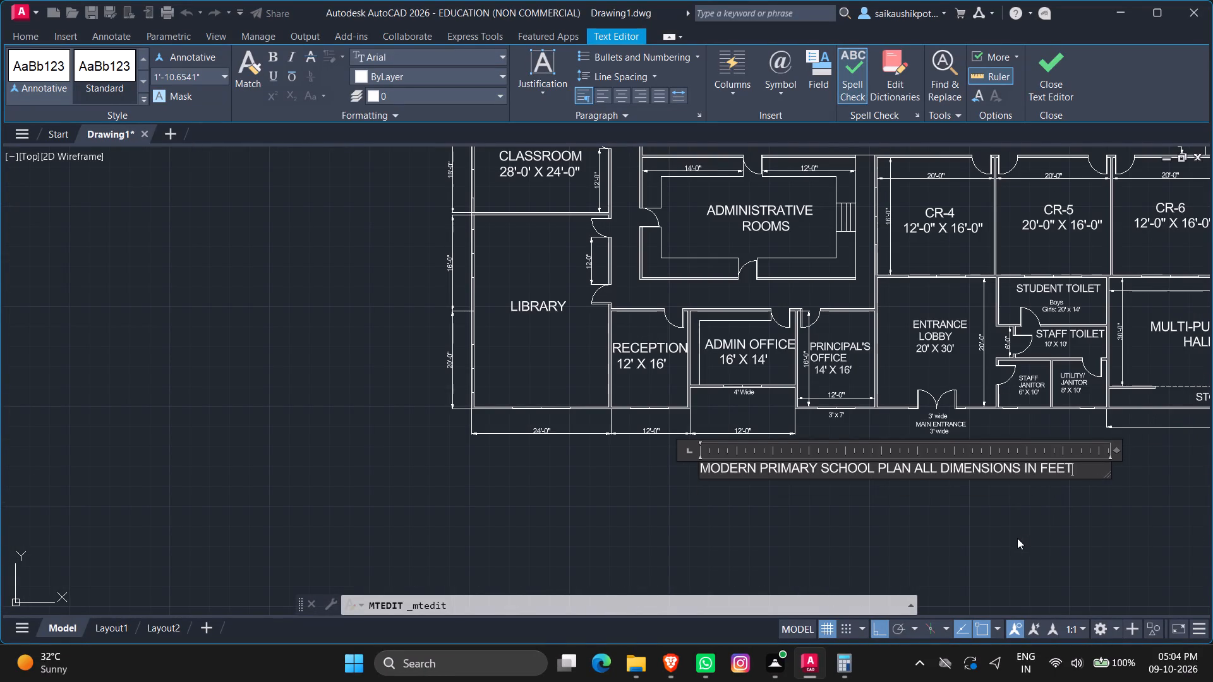
pyautogui.press('Escape')
pyautogui.press('Return')
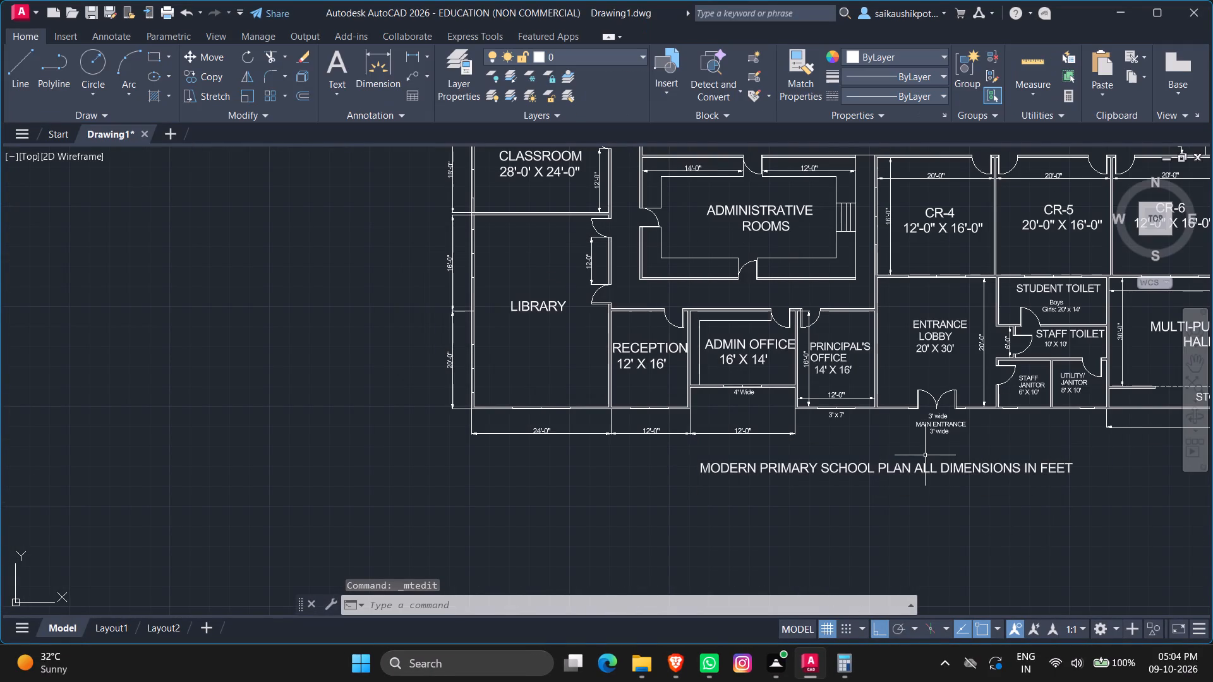
# Scale the title up freehand from its beginning until it spans about three-quarters of the floor plan's width.
pyautogui.click(891, 469)
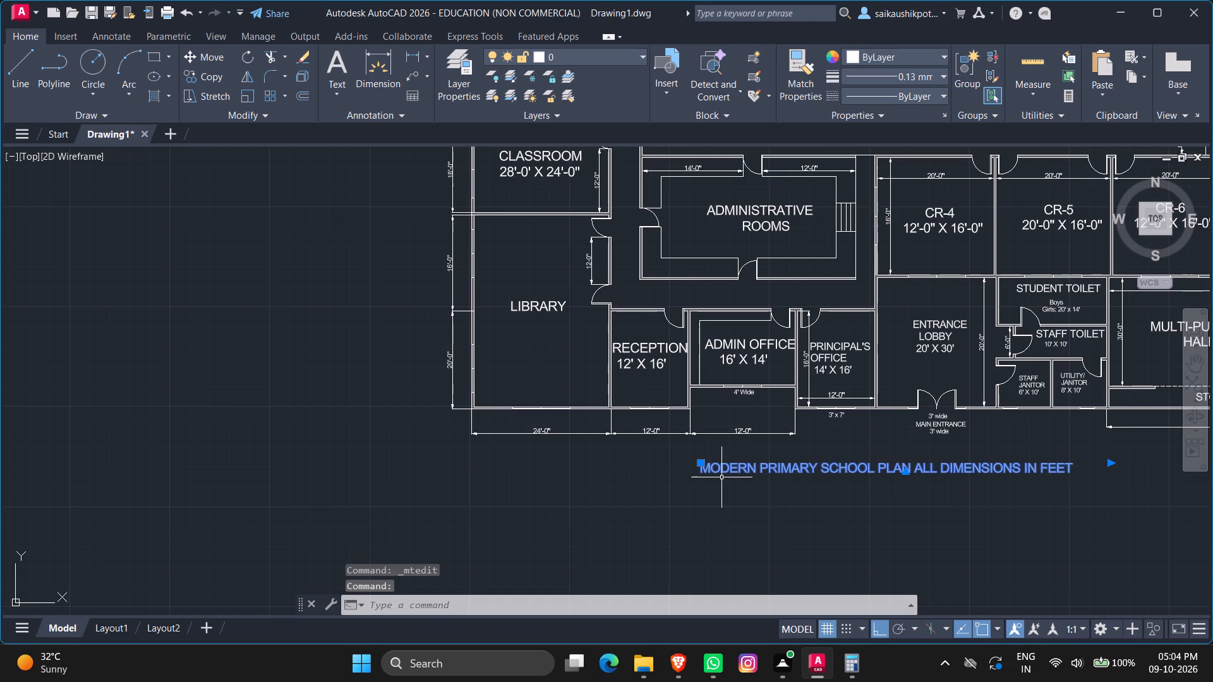
pyautogui.write('SC')
pyautogui.press('Return')
pyautogui.click(720, 469)
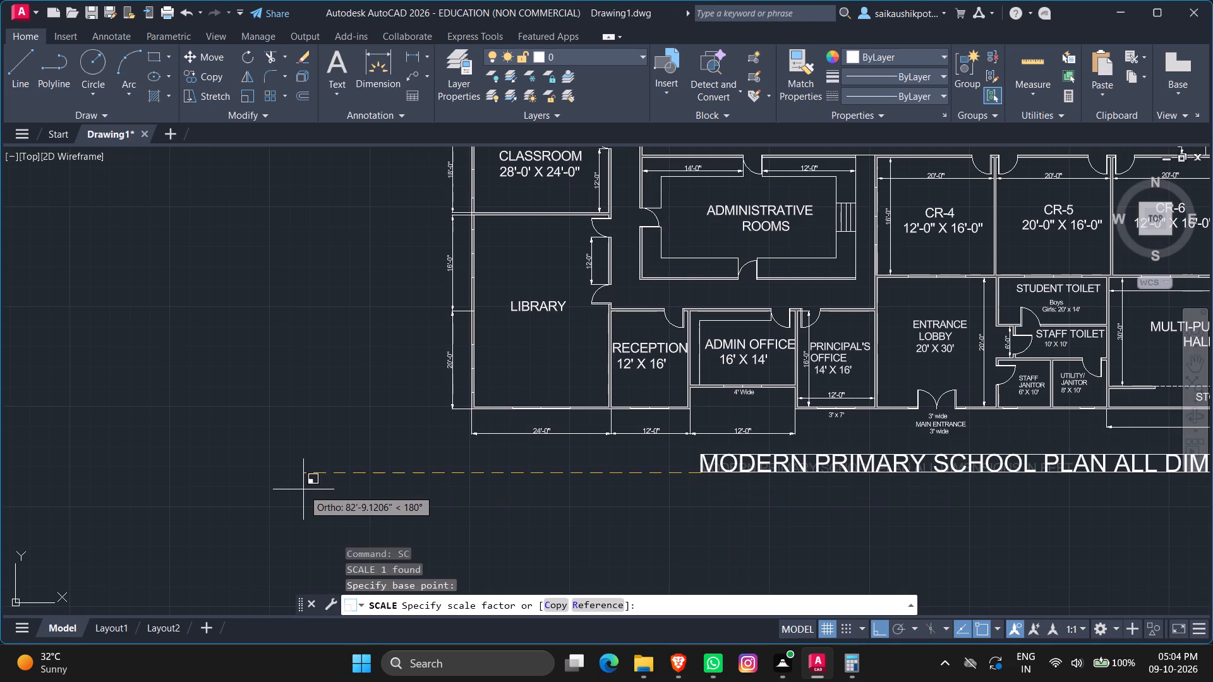
pyautogui.scroll(-1, 304, 482)
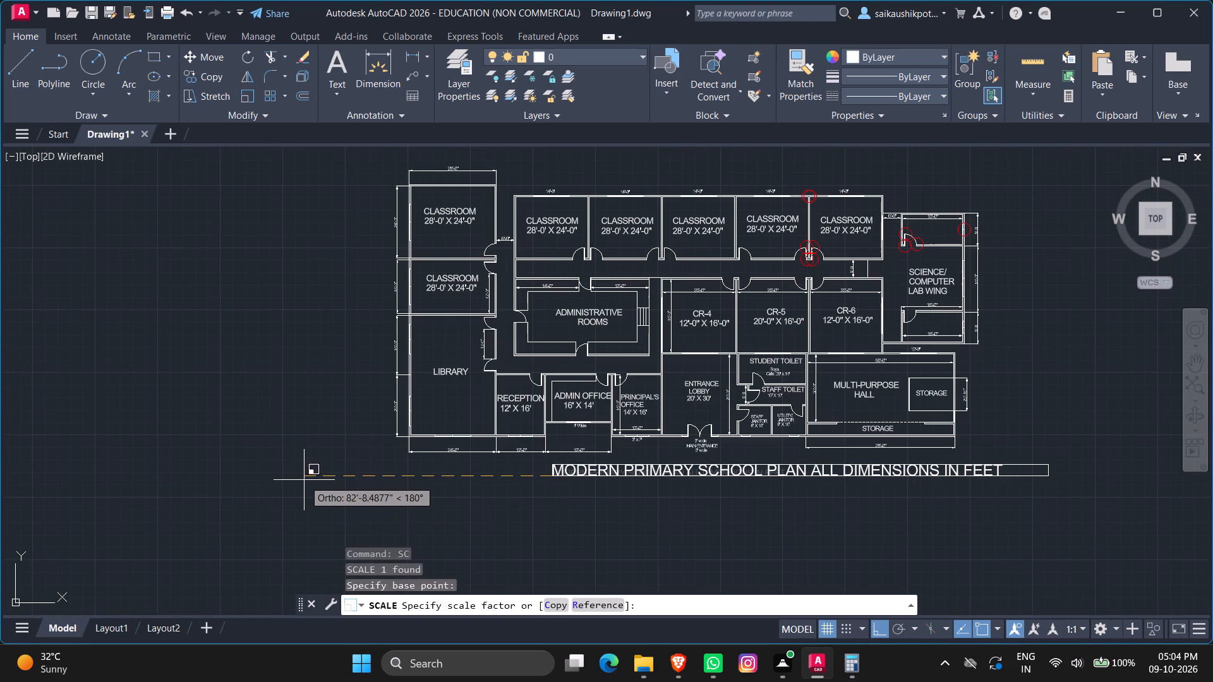
pyautogui.click(320, 476)
# Move the enlarged title so that it starts below the library's outer left wall, just under the dimension line.
pyautogui.scroll(1, 447, 460)
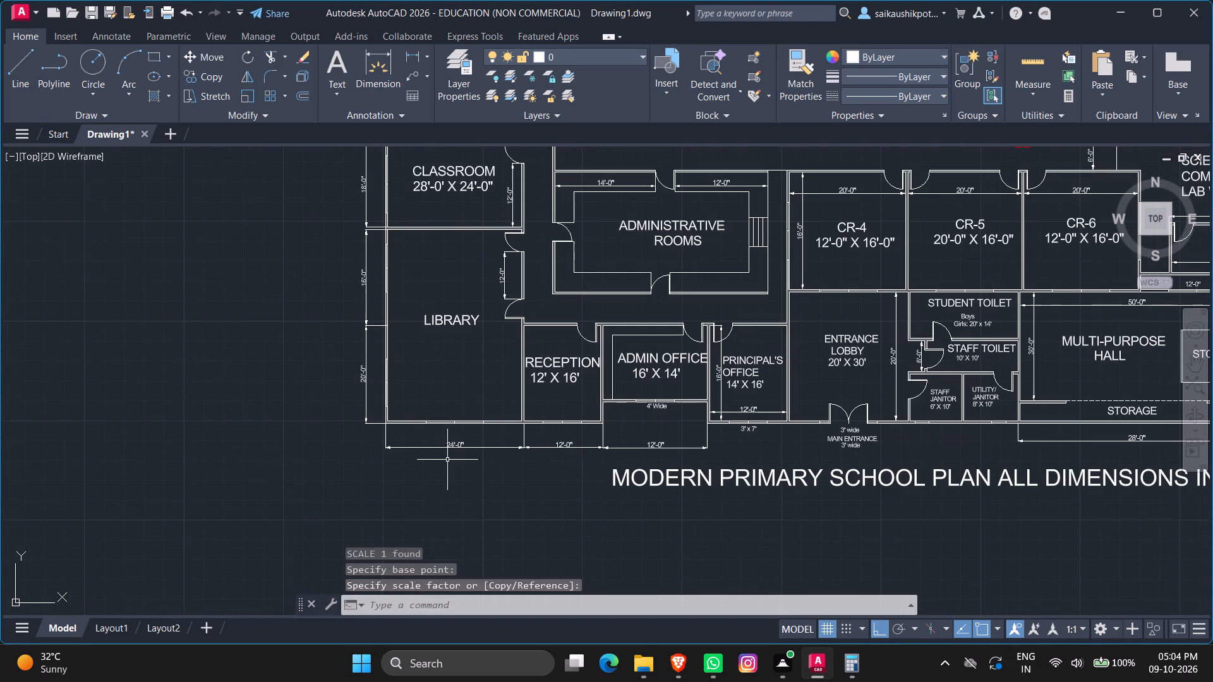
pyautogui.click(617, 480)
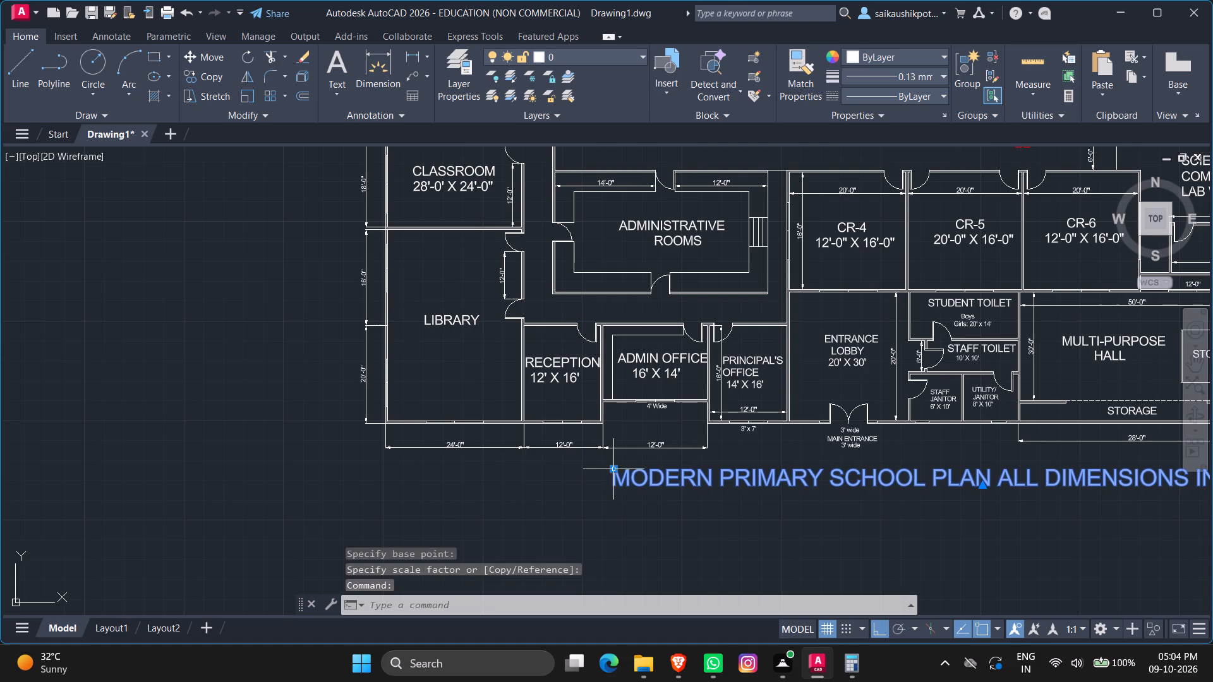
pyautogui.click(612, 470)
pyautogui.click(395, 497)
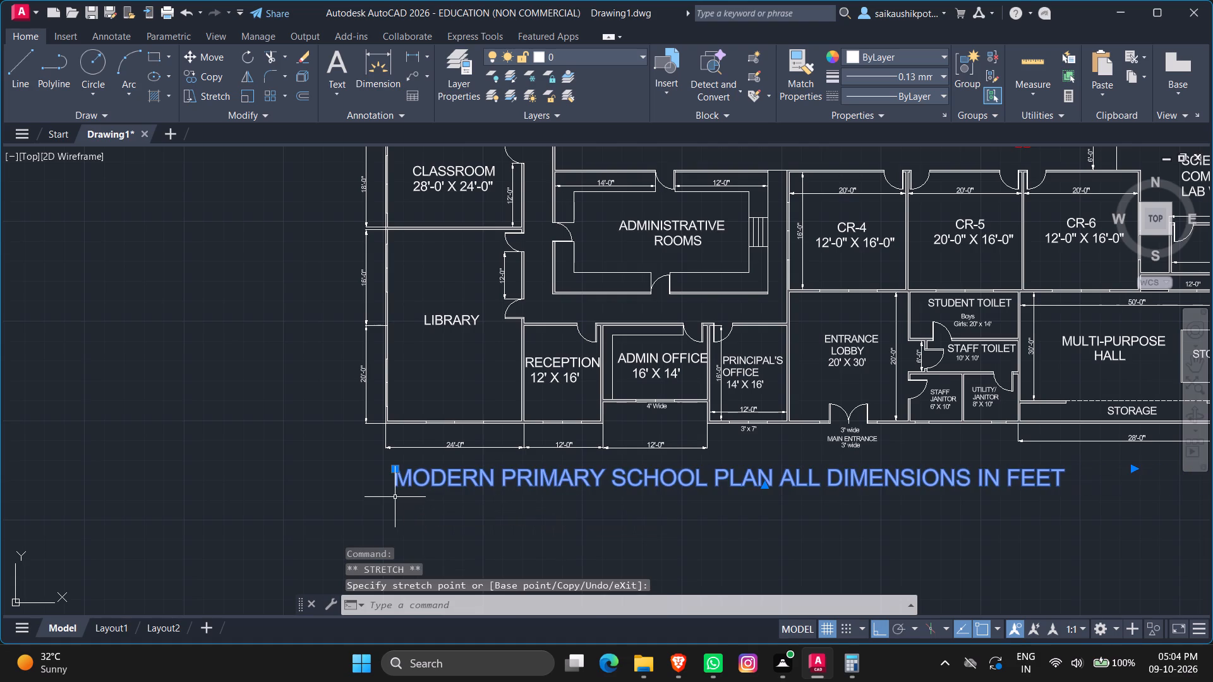
pyautogui.press('Escape')
pyautogui.press('Escape')
pyautogui.scroll(-2, 395, 497)
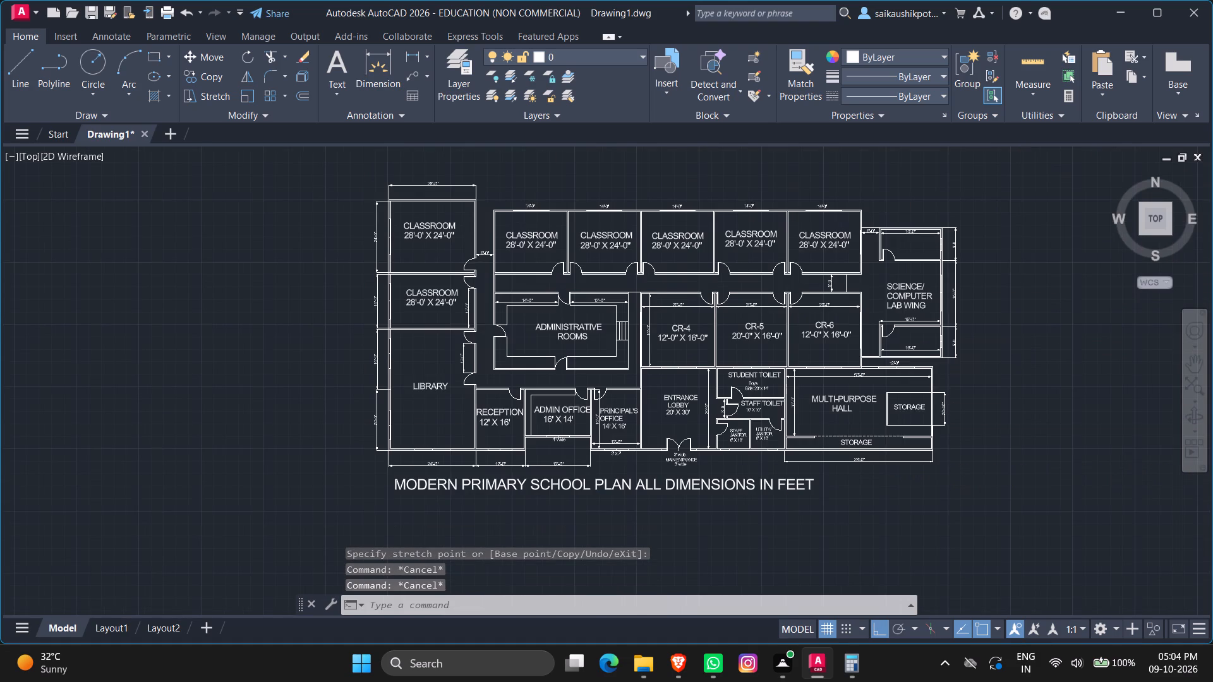
pyautogui.press('Escape')
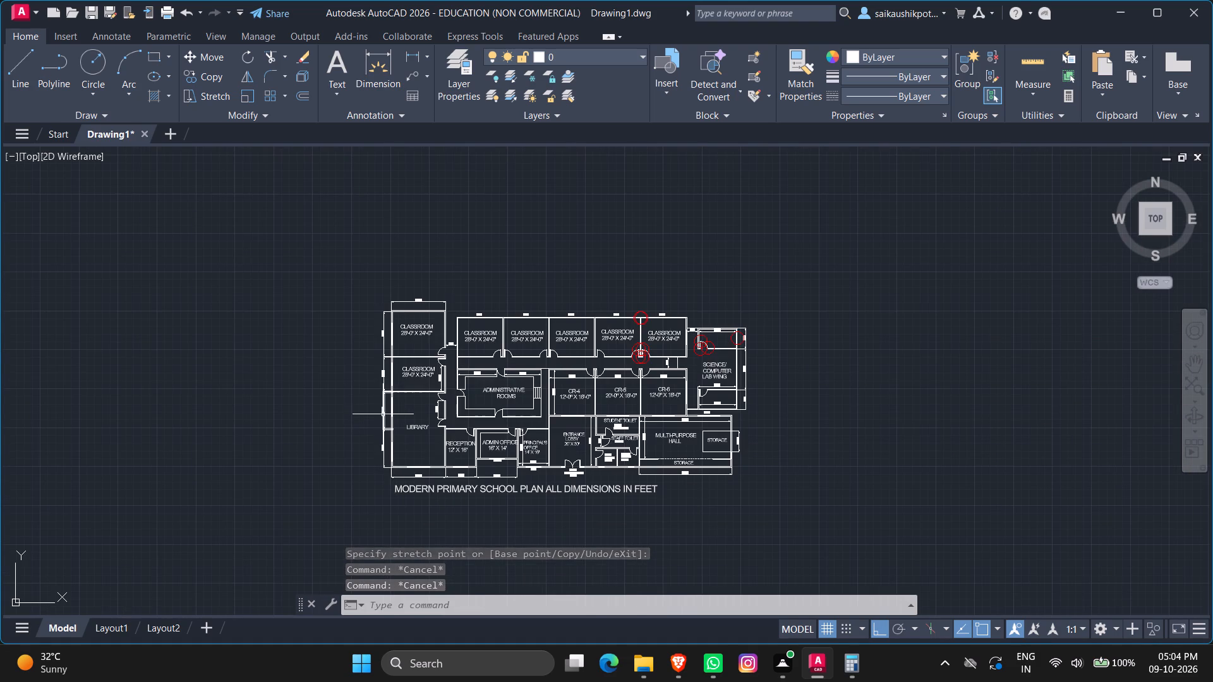
pyautogui.press('Escape')
pyautogui.press('Escape')
# Set the lineweight of the whole floor plan and its title to 0.09 mm.
pyautogui.click(296, 223)
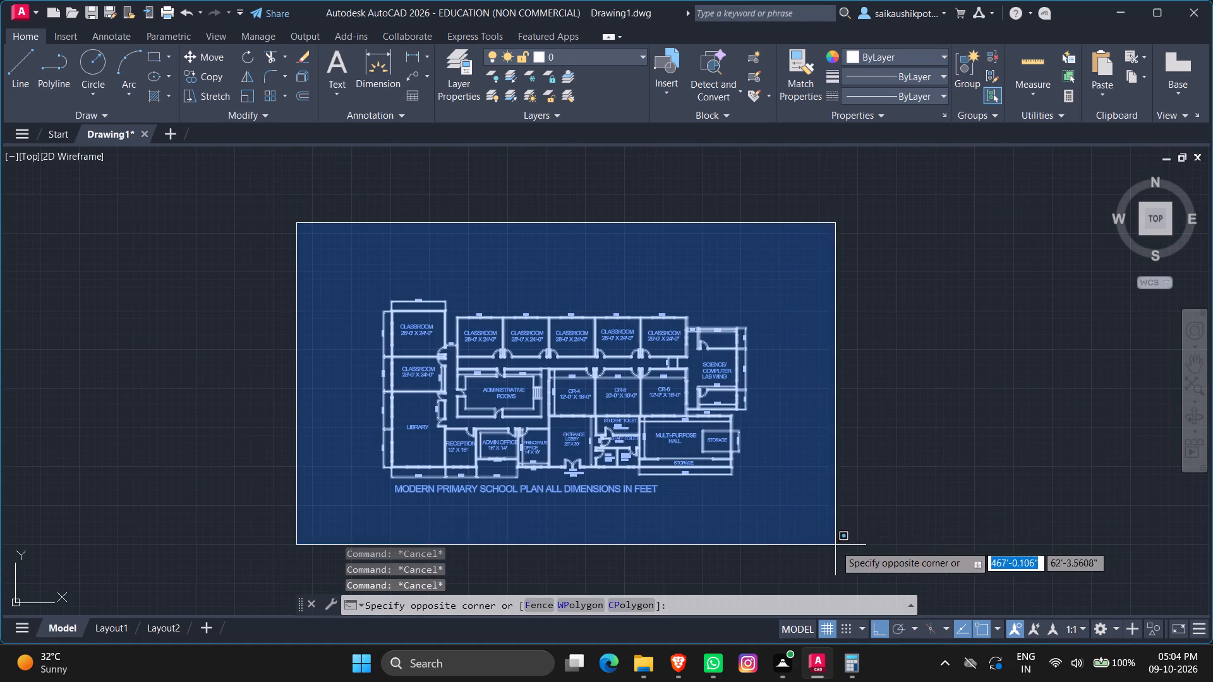
pyautogui.click(835, 545)
pyautogui.click(867, 76)
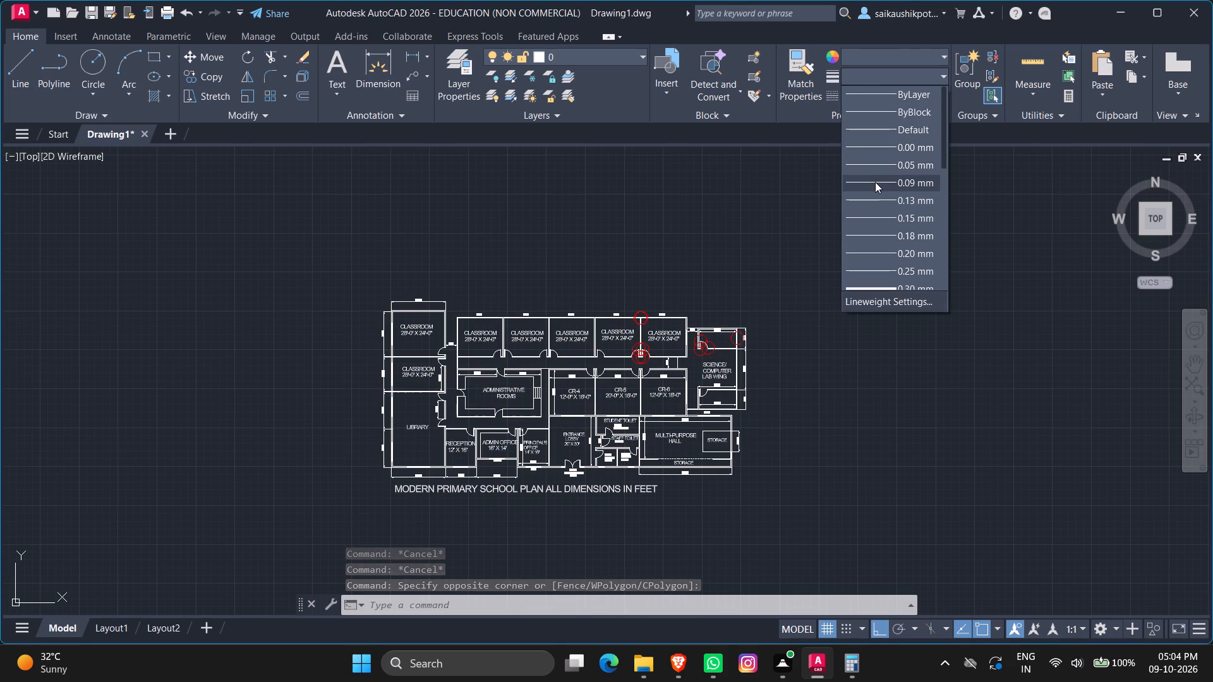
pyautogui.click(874, 177)
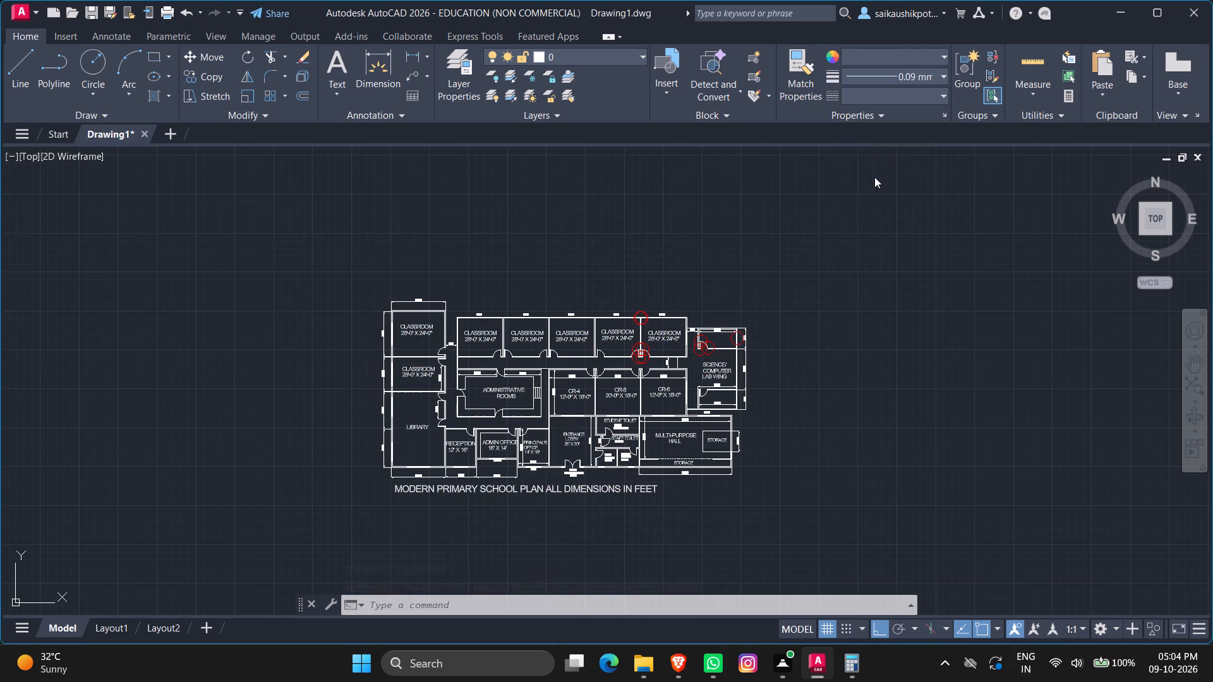
pyautogui.press('Escape')
pyautogui.press('Escape')
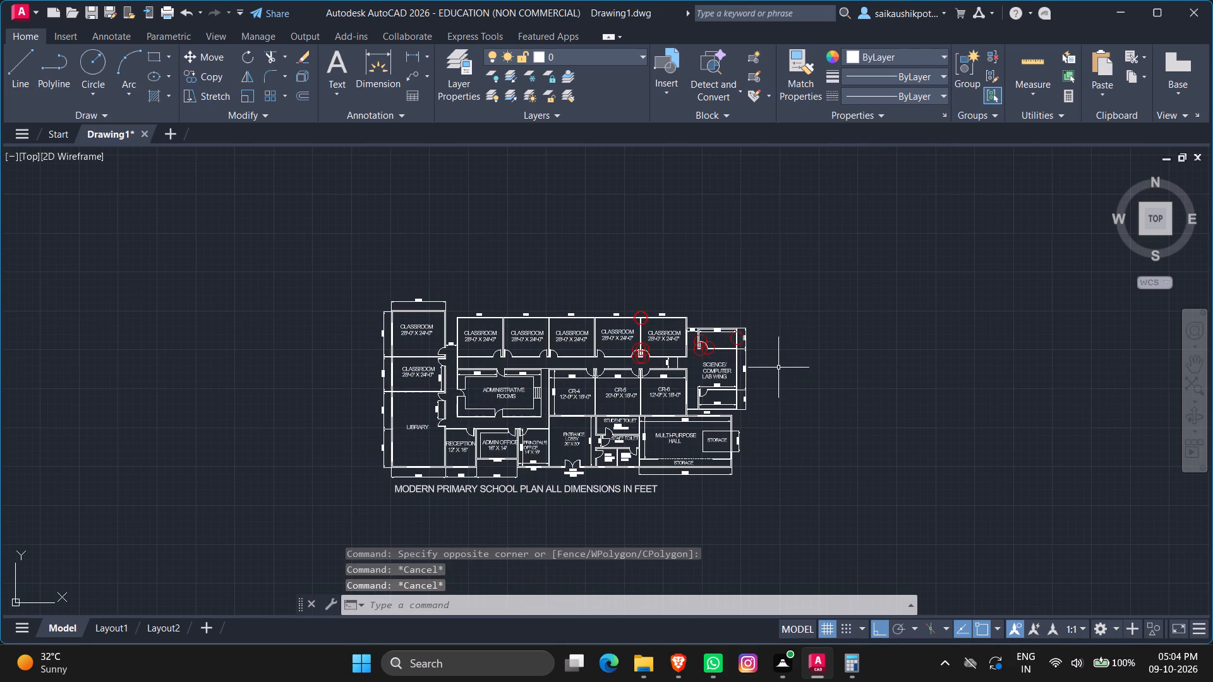
# Start a plot of the model and choose AutoCAD PDF (High Quality Print).pc3 as the plotter.
pyautogui.hotkey('ctrl', 'p')
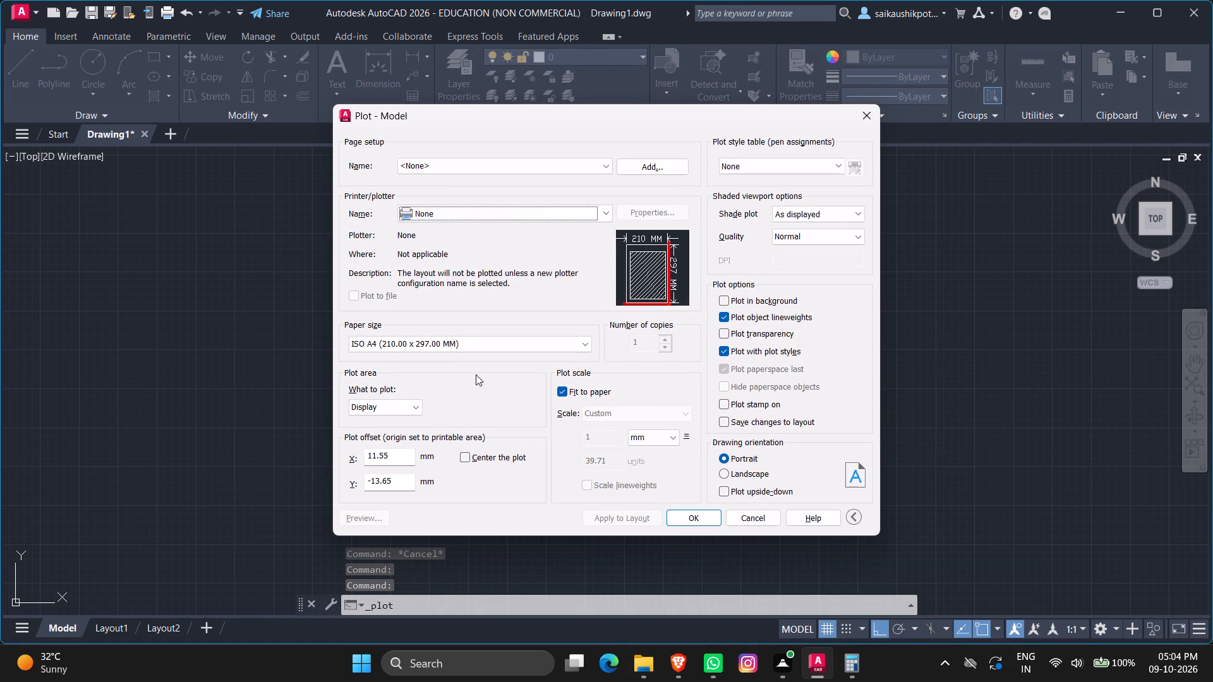
pyautogui.click(412, 409)
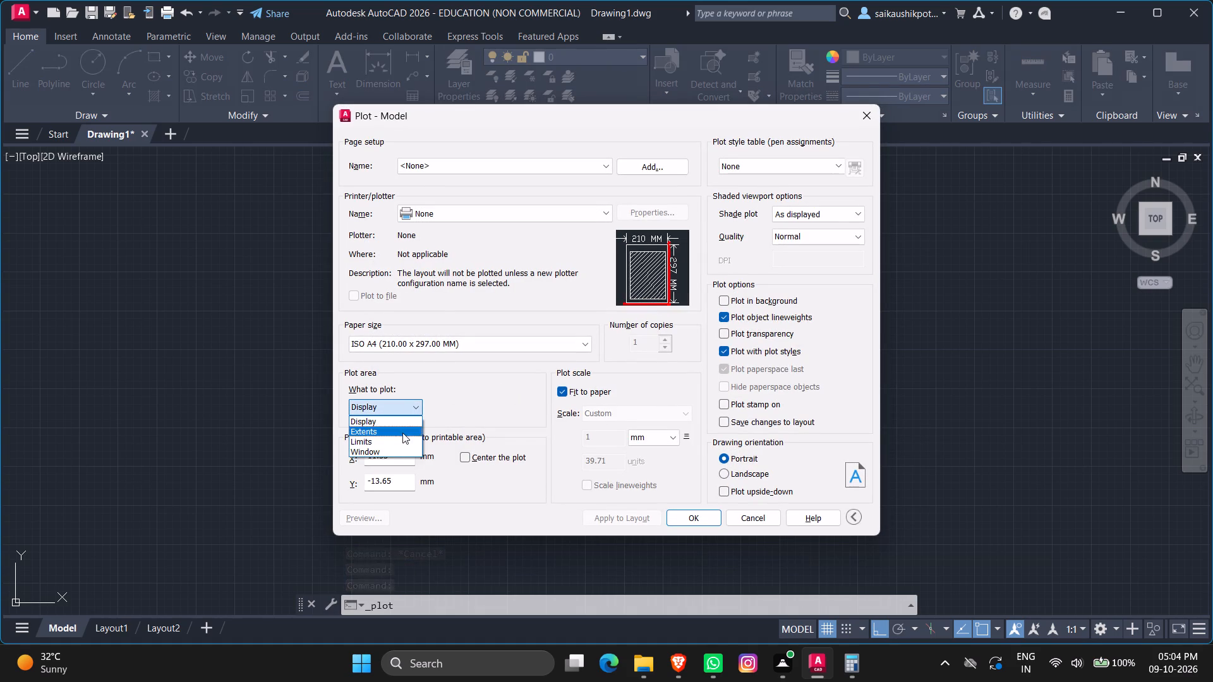
pyautogui.click(460, 212)
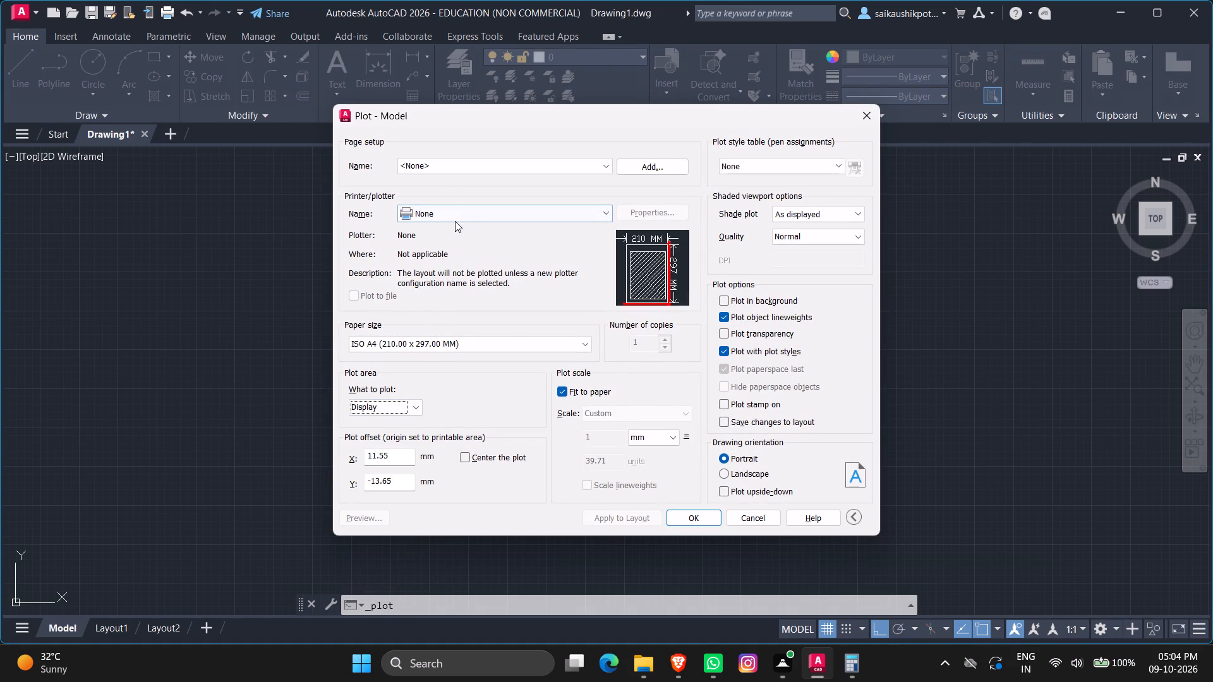
pyautogui.click(455, 221)
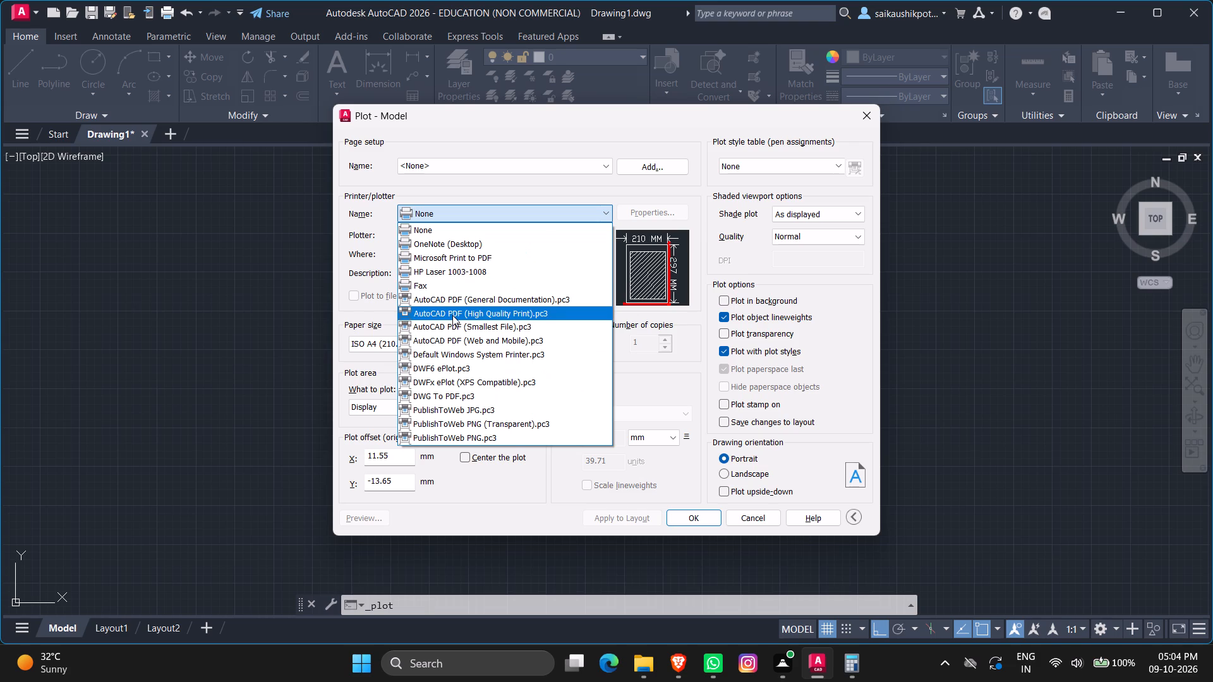
pyautogui.click(452, 316)
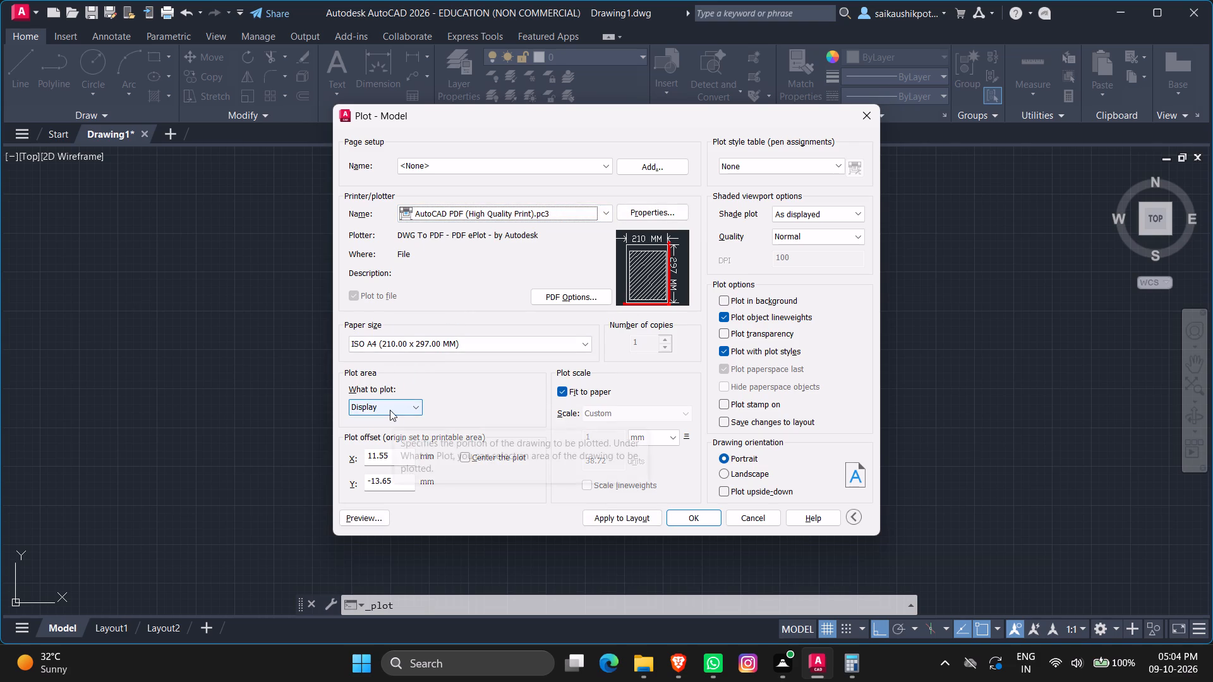
# Set the plot area to a window enclosing the floor plan and its title, and center the plot.
pyautogui.click(390, 410)
pyautogui.click(388, 450)
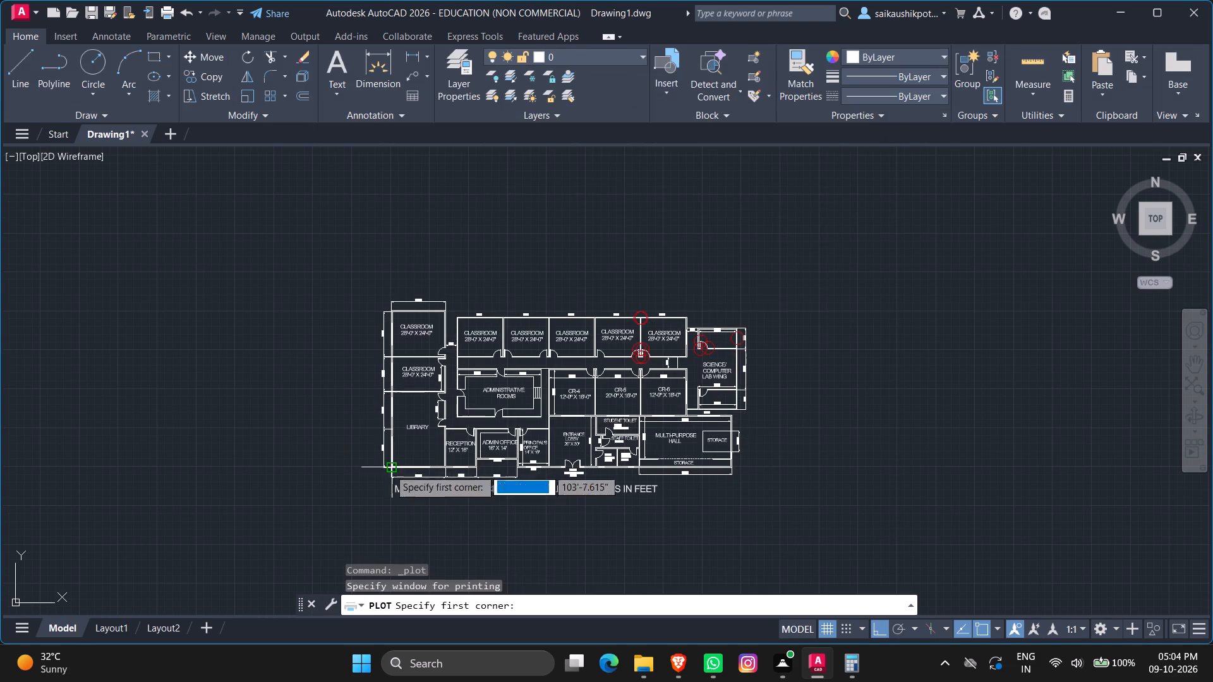
pyautogui.click(368, 289)
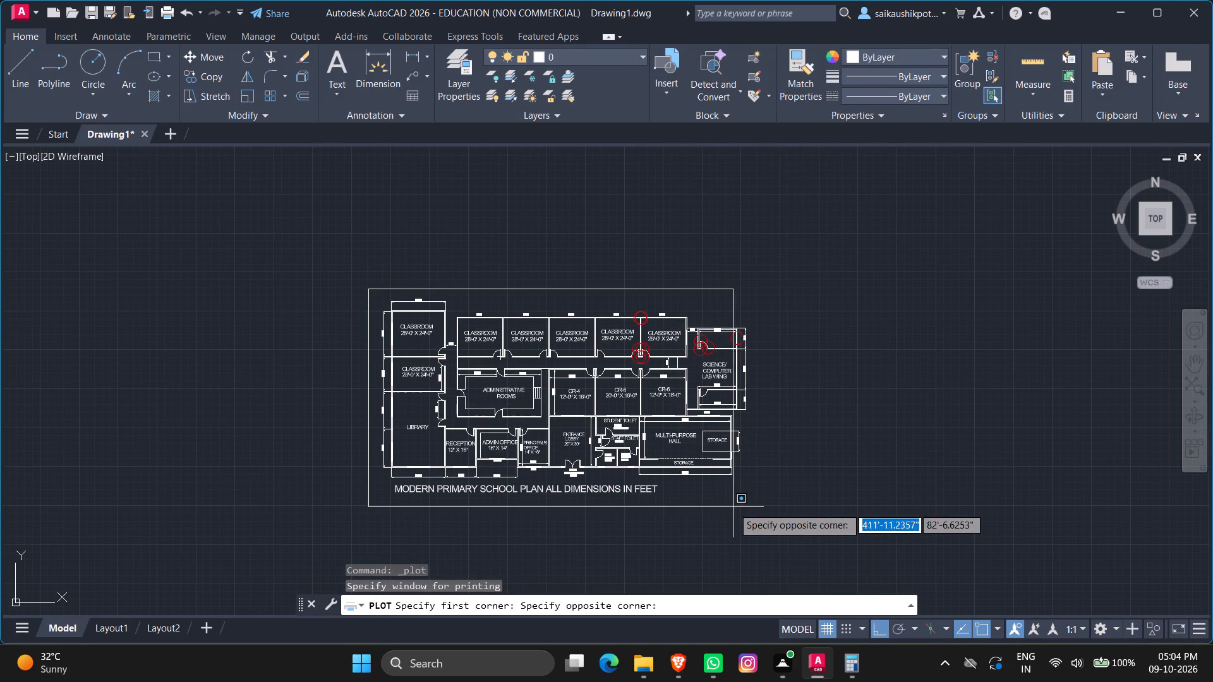
pyautogui.click(766, 510)
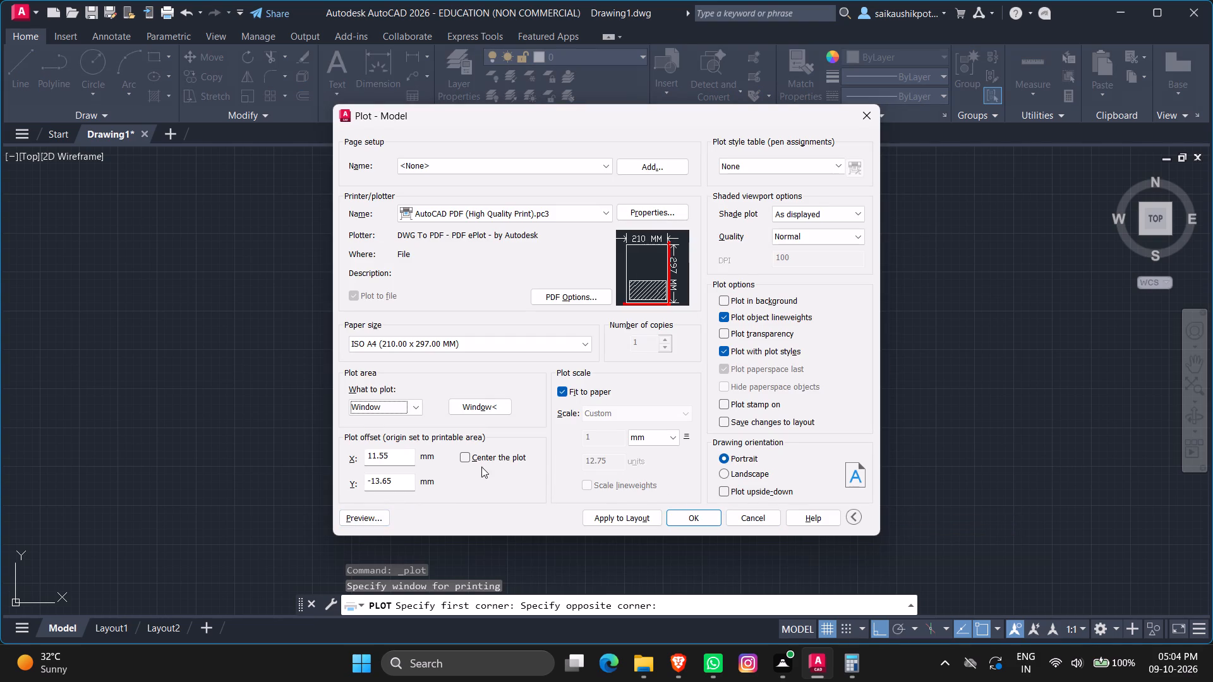
pyautogui.click(465, 457)
# Preview the plot and examine the room labels, dimensions, title and placement on the page.
pyautogui.click(368, 515)
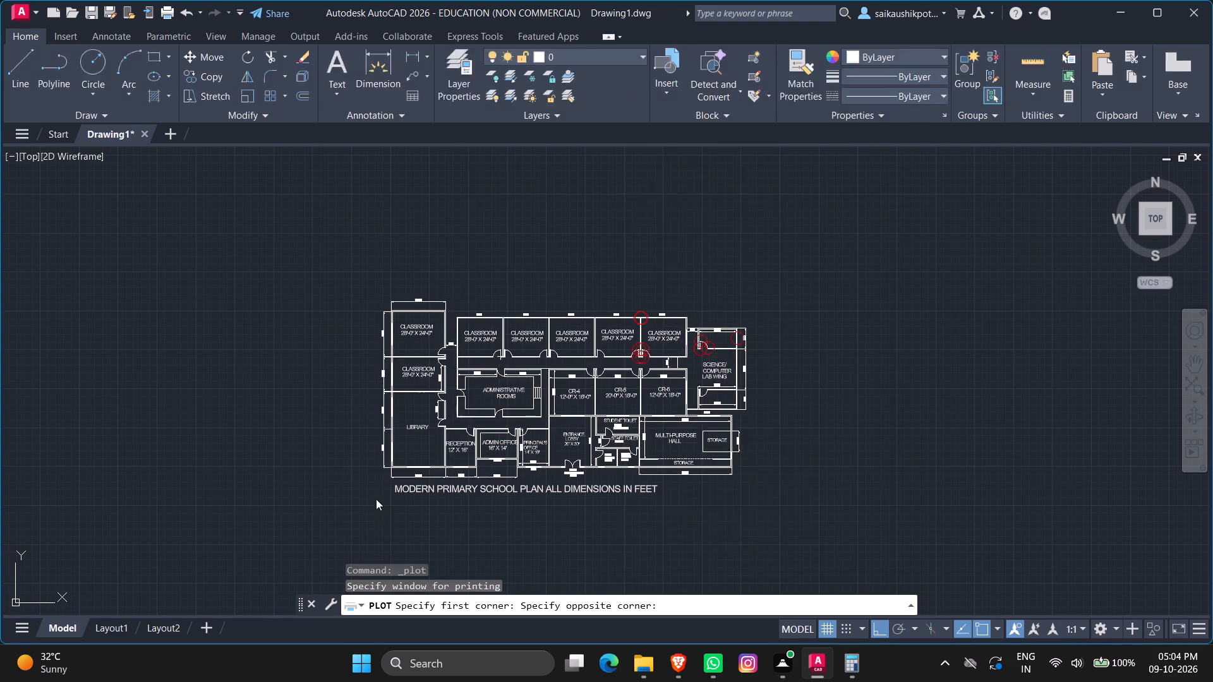
pyautogui.scroll(3, 595, 371)
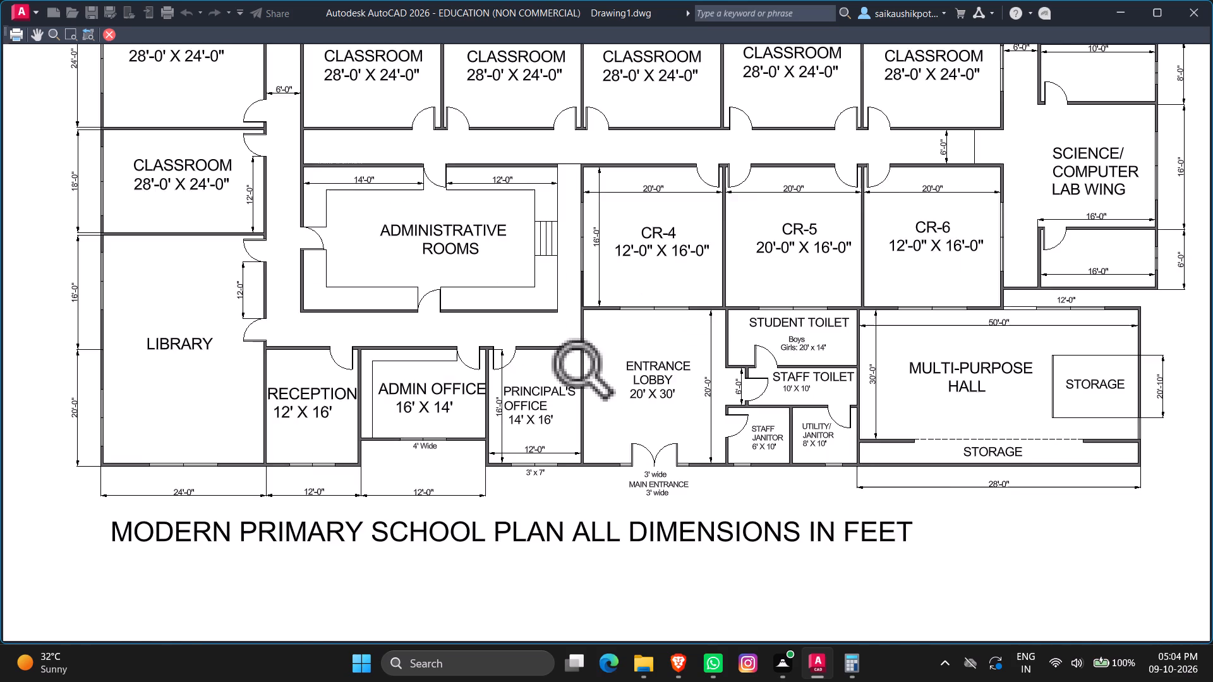
pyautogui.scroll(3, 595, 371)
pyautogui.scroll(-1, 718, 480)
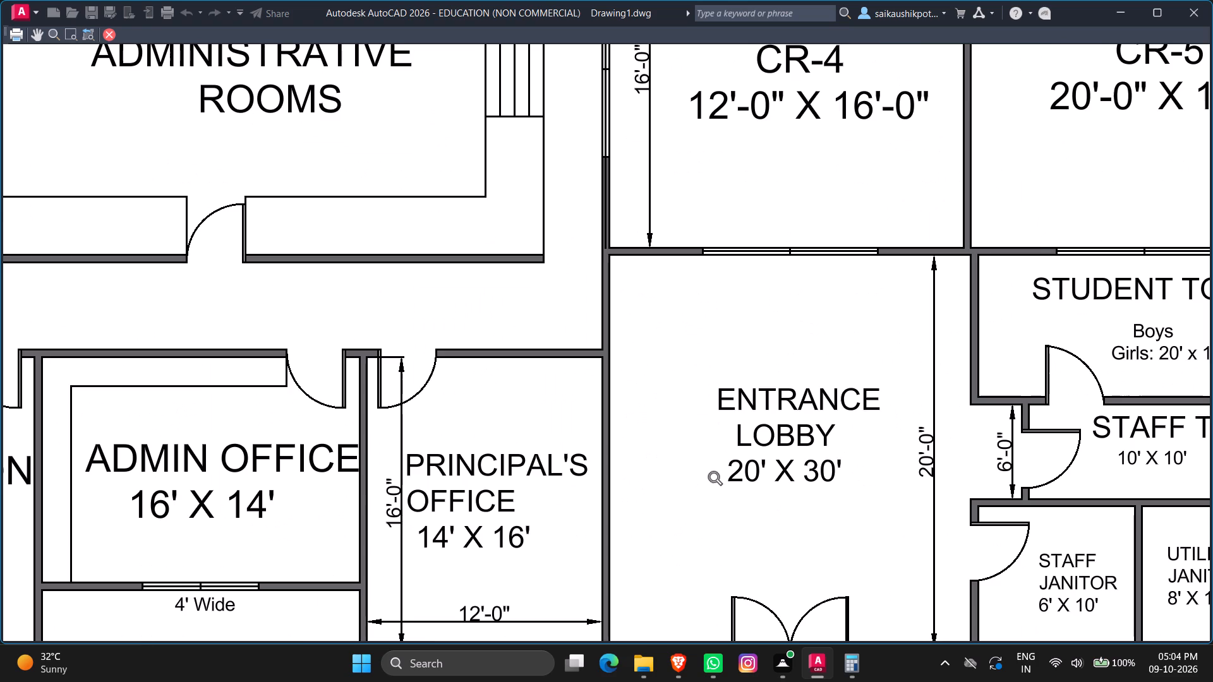
pyautogui.scroll(-1, 718, 479)
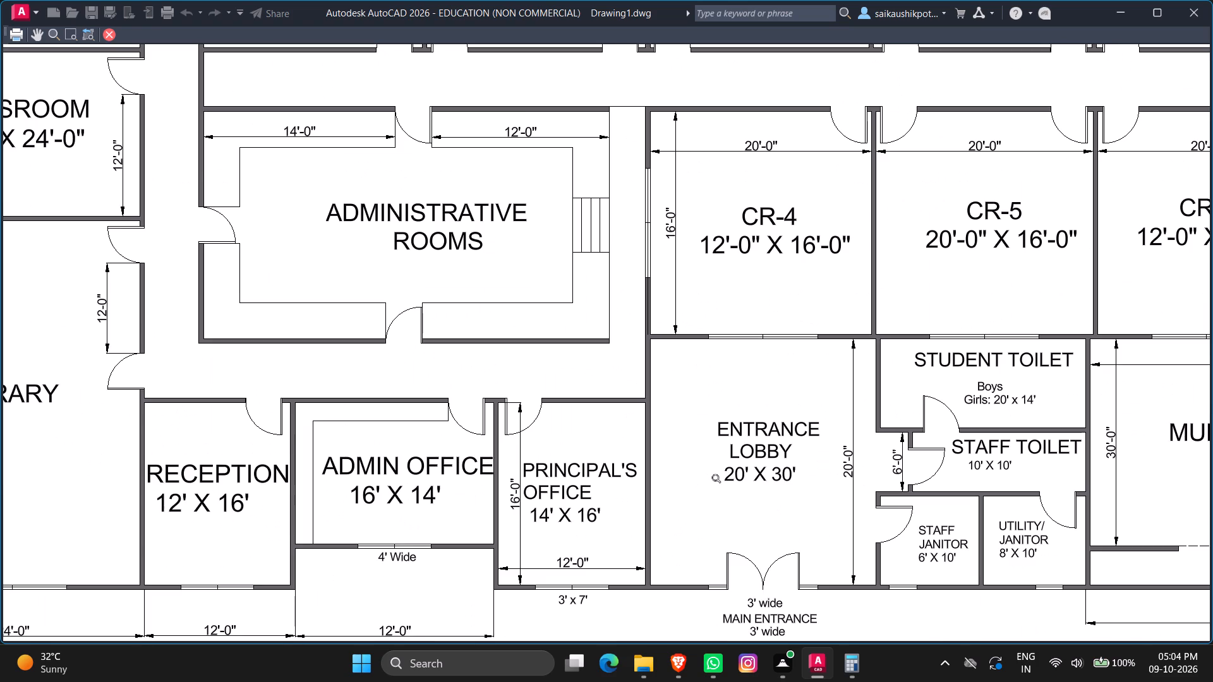
pyautogui.scroll(1, 718, 479)
pyautogui.scroll(-1, 718, 479)
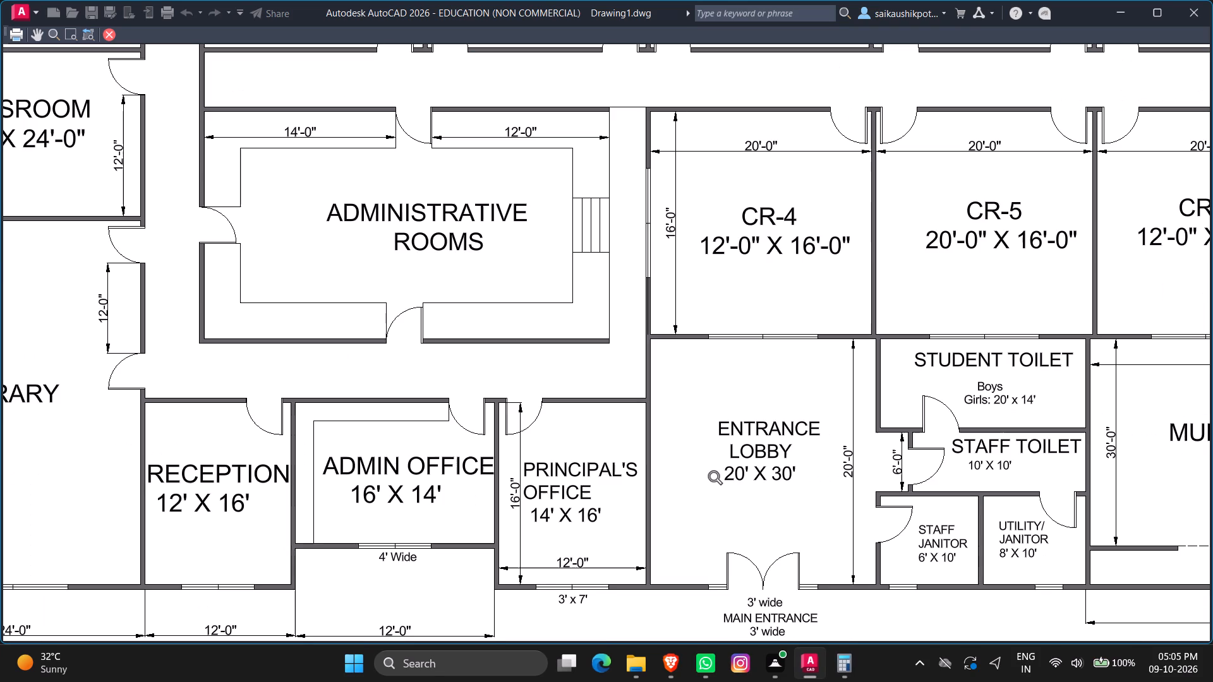
pyautogui.scroll(-3, 679, 403)
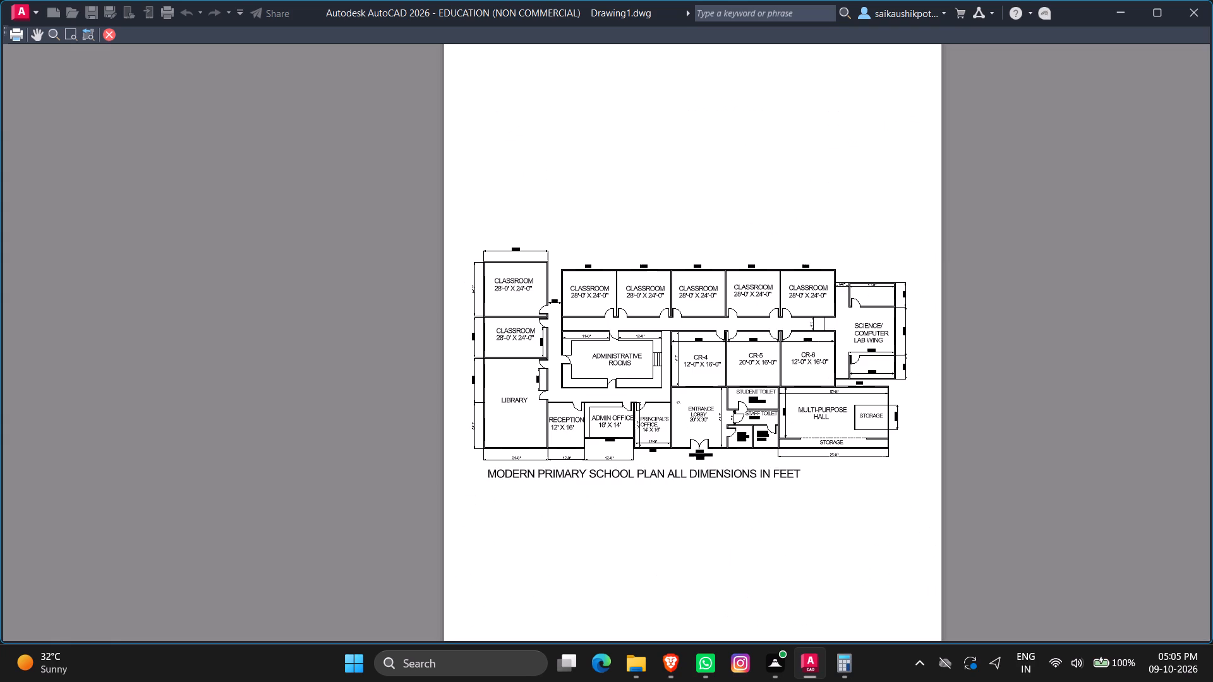
pyautogui.scroll(-1, 679, 403)
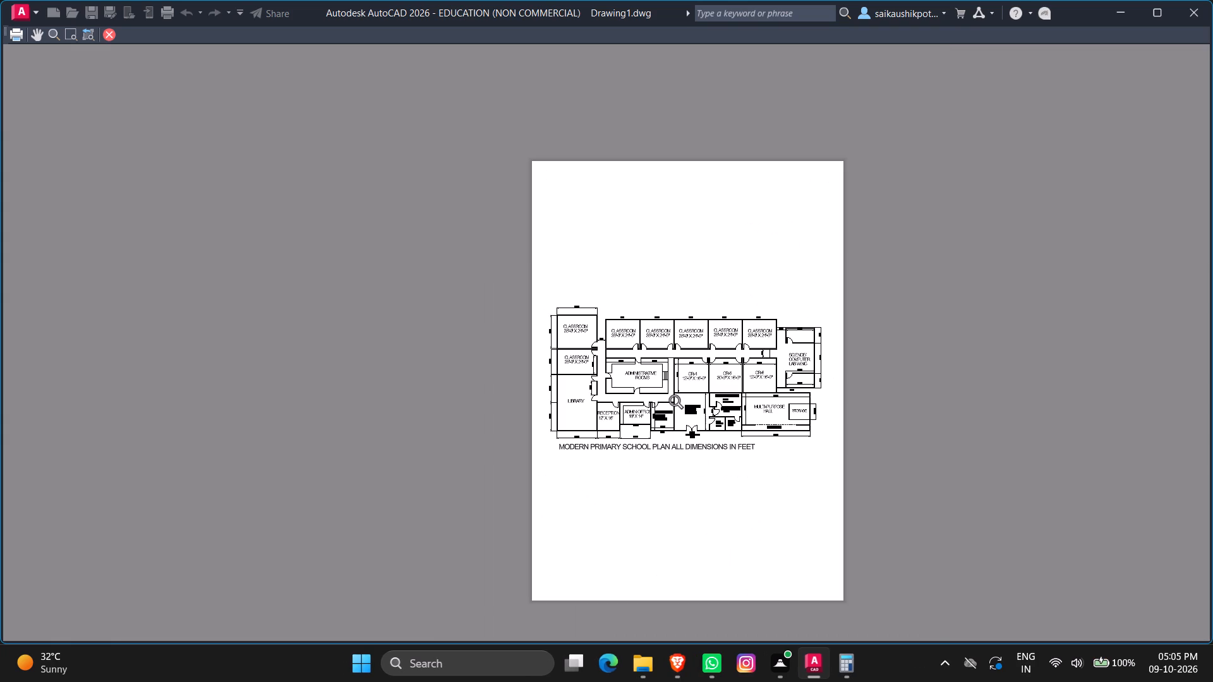
pyautogui.scroll(2, 679, 403)
pyautogui.scroll(-2, 679, 403)
pyautogui.scroll(1, 679, 403)
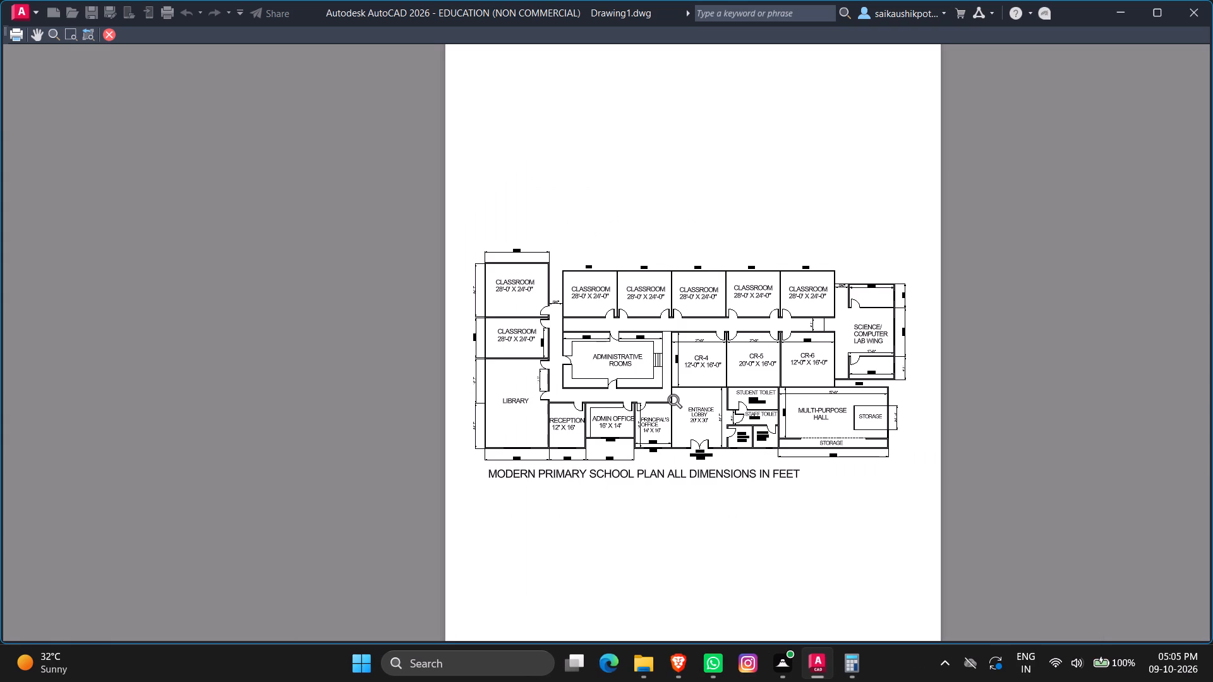
# Plot the previewed sheet to a PDF file.
pyautogui.click(18, 30)
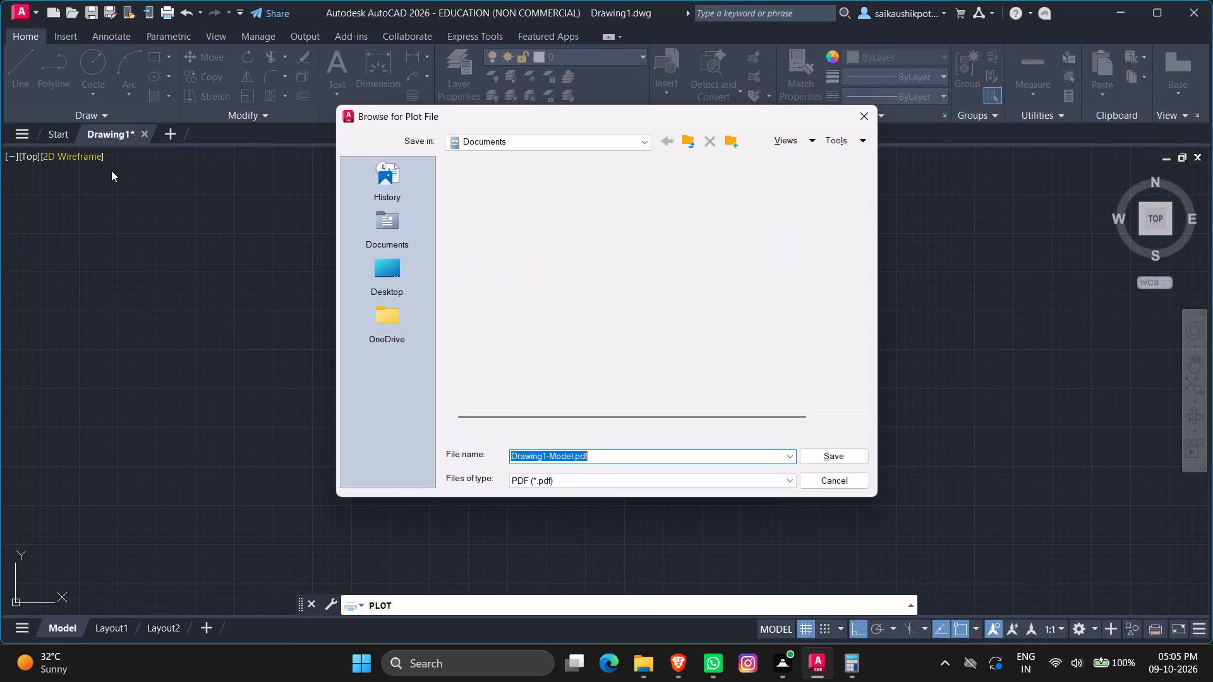